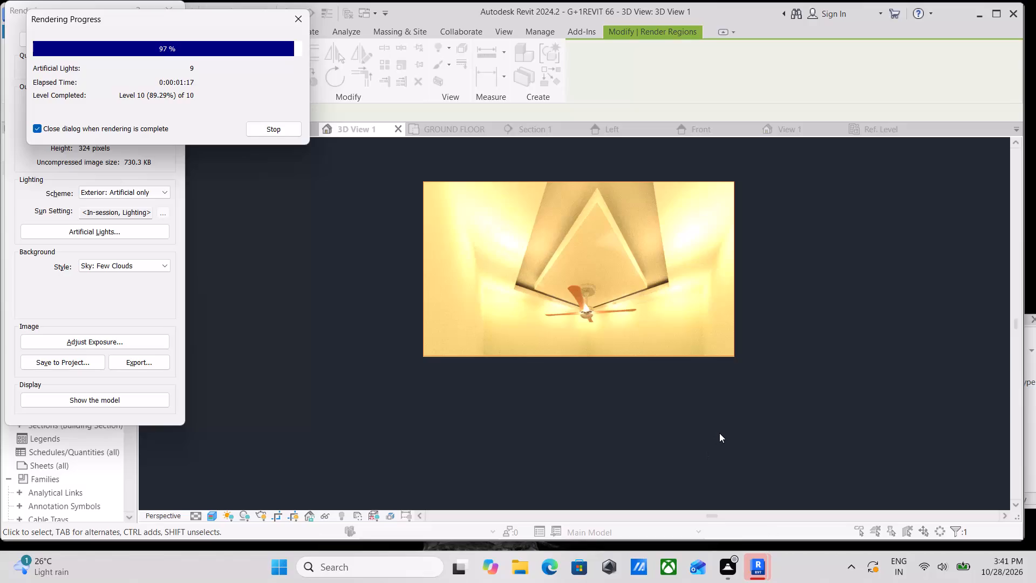
Examine the finished render of the bedroom's layered false ceiling, fan and lights, and close the rendering settings.
{"action": "scroll", "coordinate": [719, 433], "scroll_direction": "down", "scroll_amount": 1}
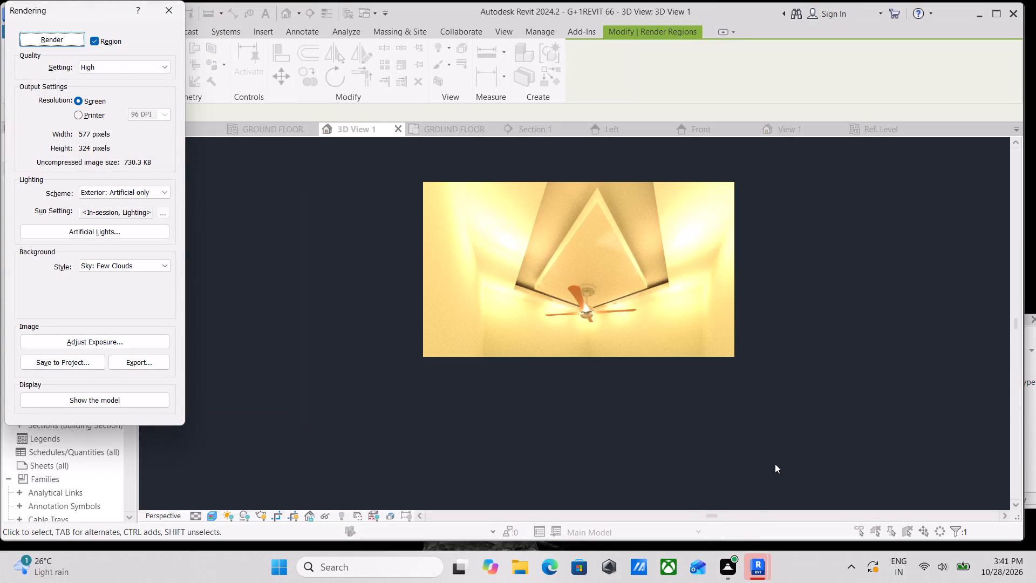
{"action": "scroll", "coordinate": [767, 464], "scroll_direction": "up", "scroll_amount": 3}
{"action": "middle_click_drag", "start_coordinate": [687, 461], "coordinate": [717, 568]}
{"action": "scroll", "coordinate": [462, 374], "scroll_direction": "up", "scroll_amount": 3}
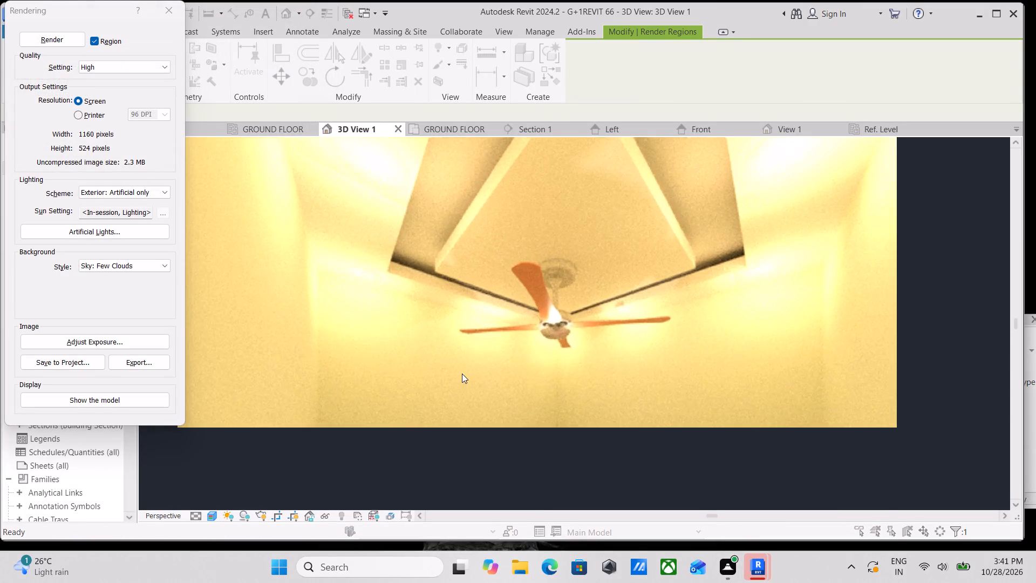
{"action": "middle_click_drag", "start_coordinate": [542, 406], "coordinate": [539, 521]}
{"action": "scroll", "coordinate": [611, 422], "scroll_direction": "down", "scroll_amount": 2}
{"action": "middle_click_drag", "start_coordinate": [612, 422], "coordinate": [652, 465]}
{"action": "scroll", "coordinate": [667, 460], "scroll_direction": "up", "scroll_amount": 3}
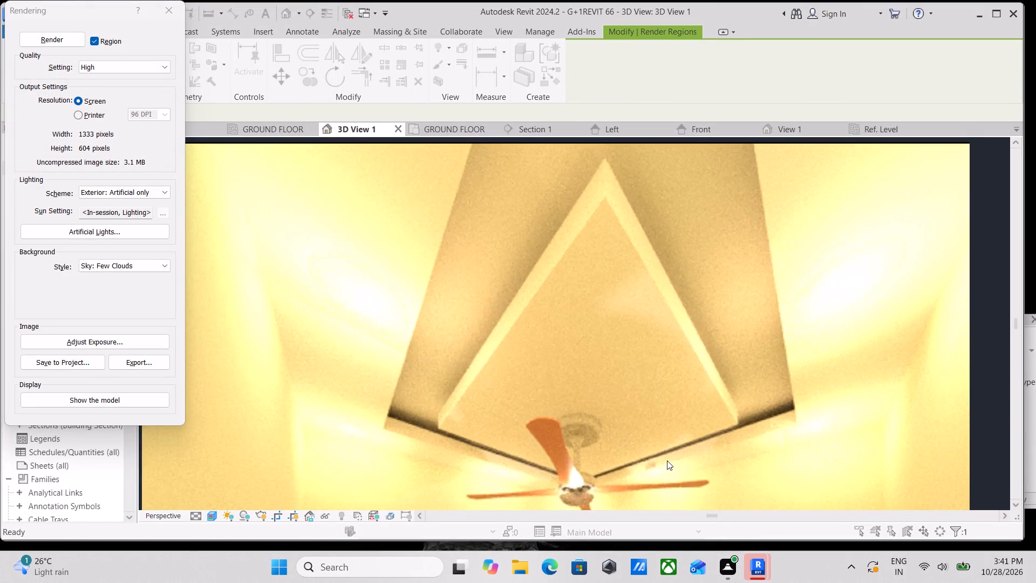
{"action": "scroll", "coordinate": [673, 453], "scroll_direction": "down", "scroll_amount": 3}
{"action": "middle_click_drag", "start_coordinate": [686, 441], "coordinate": [348, 313]}
{"action": "scroll", "coordinate": [439, 289], "scroll_direction": "down", "scroll_amount": 1}
{"action": "middle_click_drag", "start_coordinate": [441, 288], "coordinate": [670, 304]}
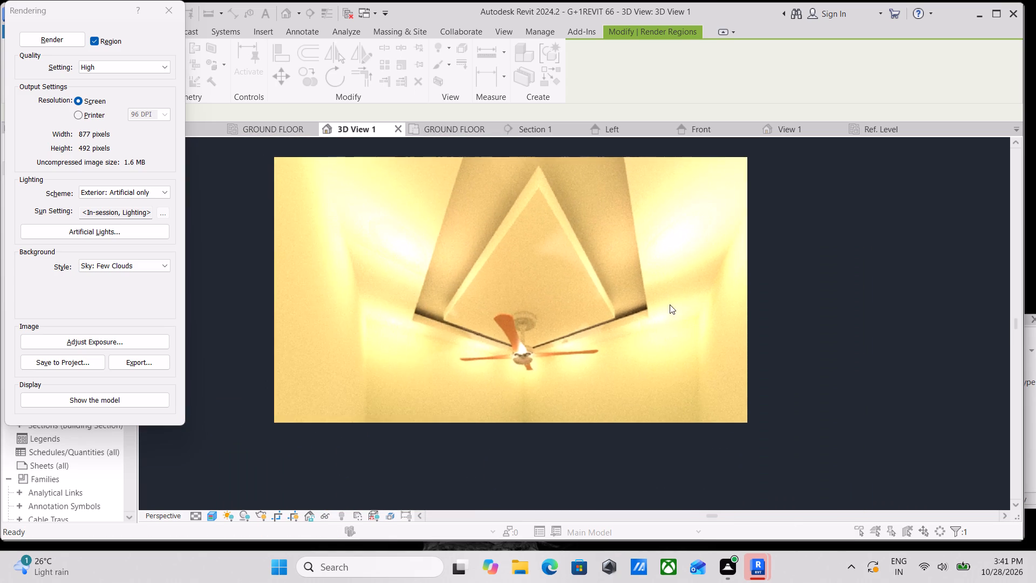
{"action": "scroll", "coordinate": [670, 304], "scroll_direction": "down", "scroll_amount": 1}
{"action": "middle_click_drag", "start_coordinate": [670, 304], "coordinate": [673, 333]}
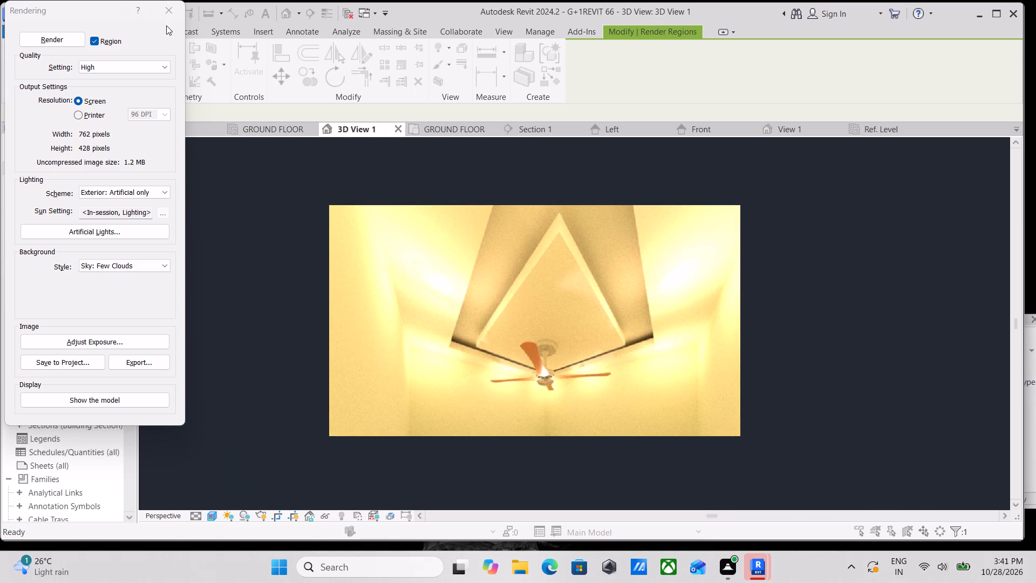
{"action": "left_click", "coordinate": [178, 6]}
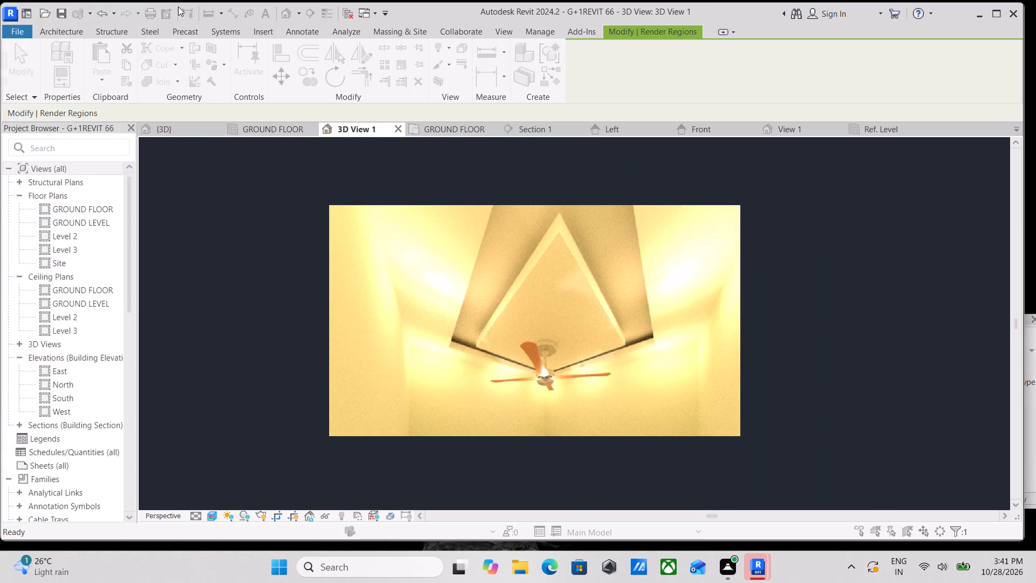
Inspect the bedroom's ceiling layers, array lights and fan in the interior camera view's model display.
{"action": "scroll", "coordinate": [626, 344], "scroll_direction": "up", "scroll_amount": 1}
{"action": "scroll", "coordinate": [595, 299], "scroll_direction": "down", "scroll_amount": 2}
{"action": "middle_click_drag", "start_coordinate": [595, 299], "coordinate": [536, 286]}
{"action": "scroll", "coordinate": [623, 253], "scroll_direction": "up", "scroll_amount": 5}
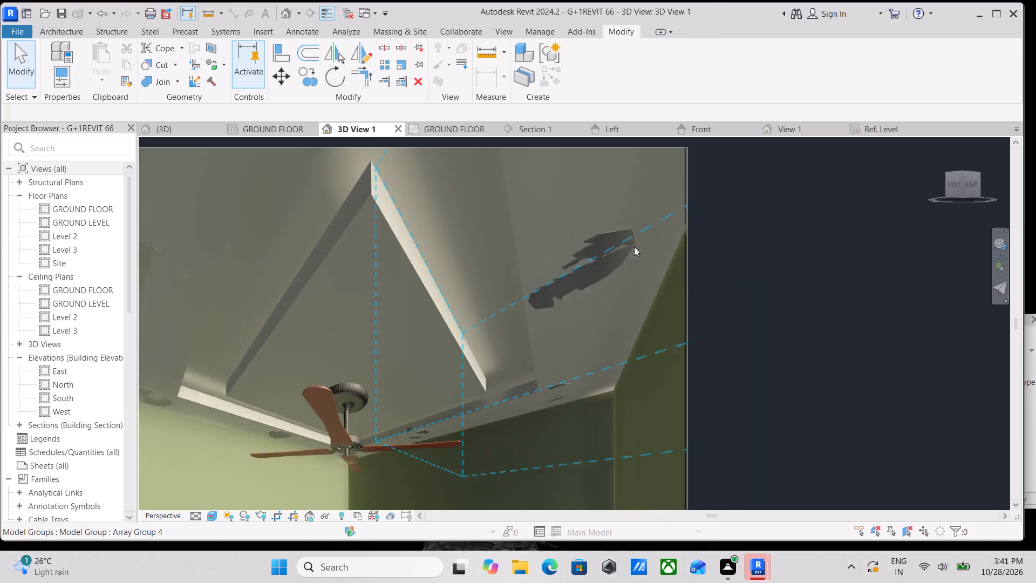
{"action": "scroll", "coordinate": [634, 247], "scroll_direction": "up", "scroll_amount": 1}
{"action": "scroll", "coordinate": [568, 245], "scroll_direction": "down", "scroll_amount": 3}
{"action": "middle_click_drag", "start_coordinate": [568, 245], "coordinate": [714, 208]}
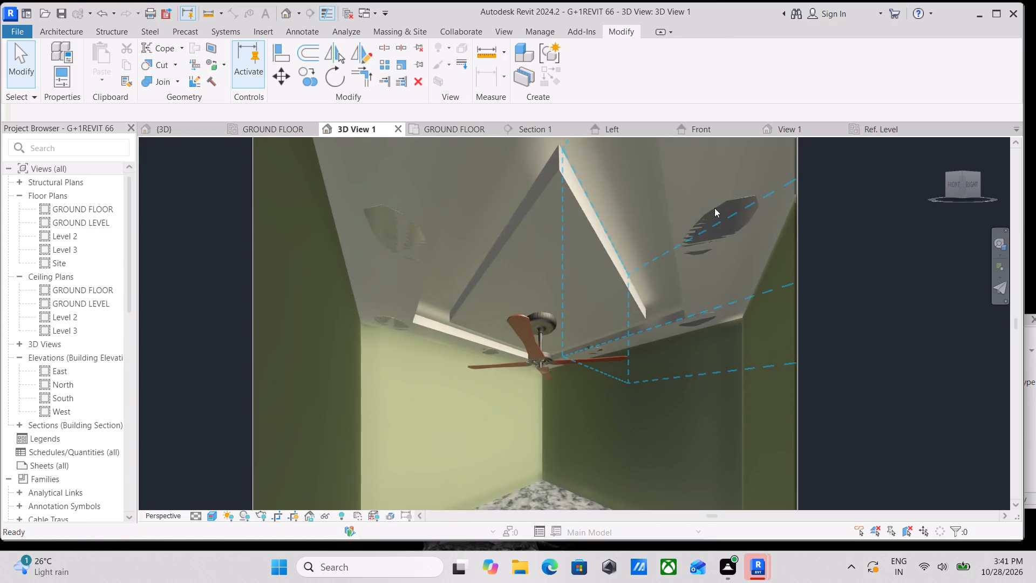
{"action": "scroll", "coordinate": [585, 250], "scroll_direction": "down", "scroll_amount": 1}
{"action": "middle_click_drag", "start_coordinate": [585, 250], "coordinate": [611, 293]}
Switch to the GROUND FLOOR ceiling plan and review the room layout, staircase, bedroom ceiling and section line.
{"action": "left_click", "coordinate": [245, 123]}
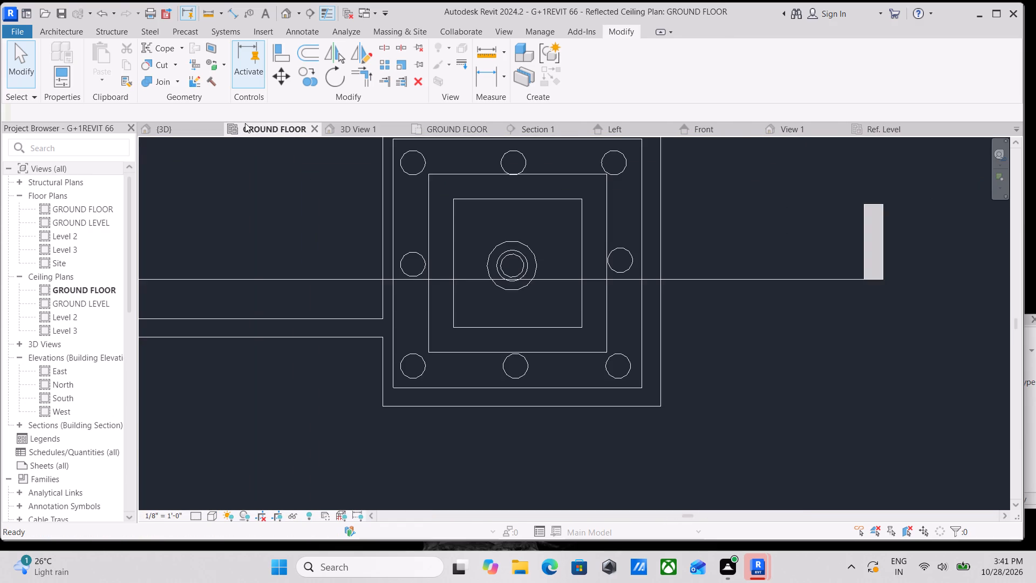
{"action": "scroll", "coordinate": [280, 149], "scroll_direction": "down", "scroll_amount": 2}
{"action": "middle_click_drag", "start_coordinate": [330, 211], "coordinate": [620, 413]}
{"action": "scroll", "coordinate": [587, 358], "scroll_direction": "down", "scroll_amount": 3}
{"action": "middle_click_drag", "start_coordinate": [587, 358], "coordinate": [428, 372]}
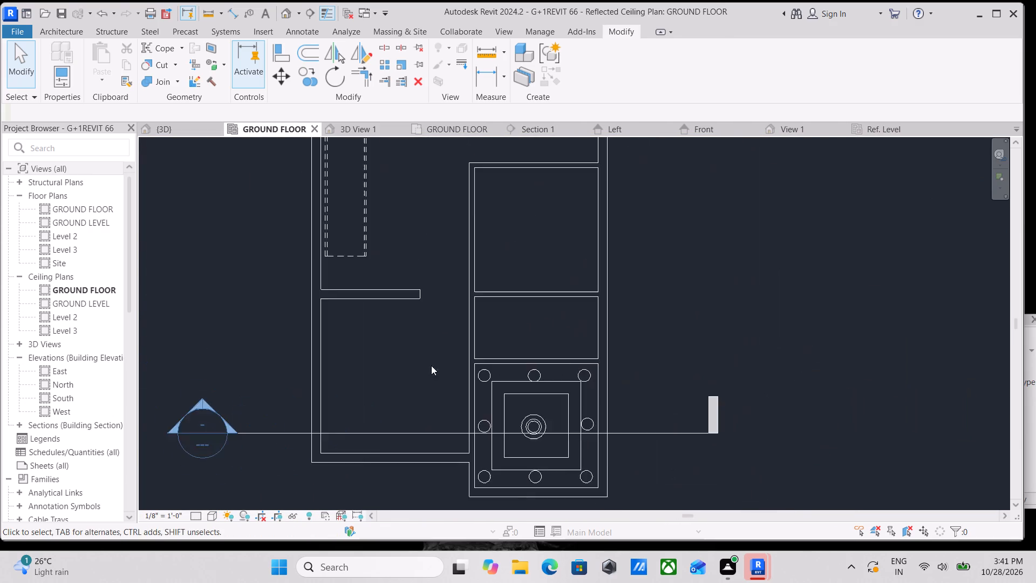
{"action": "scroll", "coordinate": [452, 326], "scroll_direction": "down", "scroll_amount": 2}
{"action": "middle_click_drag", "start_coordinate": [452, 340], "coordinate": [458, 400]}
{"action": "scroll", "coordinate": [413, 208], "scroll_direction": "up", "scroll_amount": 3}
{"action": "scroll", "coordinate": [428, 235], "scroll_direction": "down", "scroll_amount": 1}
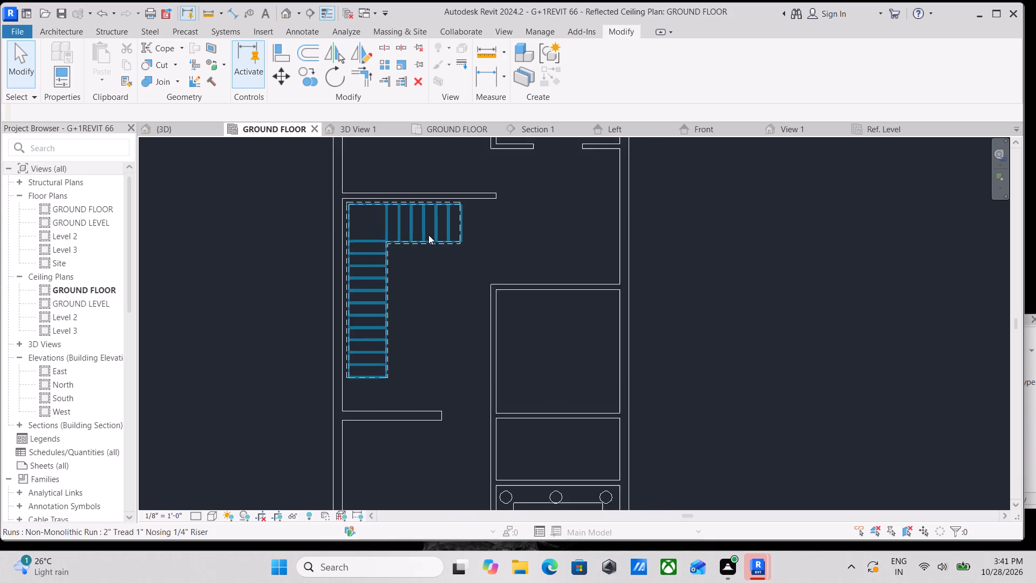
{"action": "middle_click_drag", "start_coordinate": [428, 235], "coordinate": [393, 374]}
{"action": "scroll", "coordinate": [408, 296], "scroll_direction": "down", "scroll_amount": 3}
{"action": "middle_click_drag", "start_coordinate": [406, 320], "coordinate": [405, 355]}
{"action": "scroll", "coordinate": [405, 349], "scroll_direction": "up", "scroll_amount": 1}
{"action": "scroll", "coordinate": [415, 297], "scroll_direction": "down", "scroll_amount": 2}
{"action": "middle_click_drag", "start_coordinate": [410, 267], "coordinate": [422, 191]}
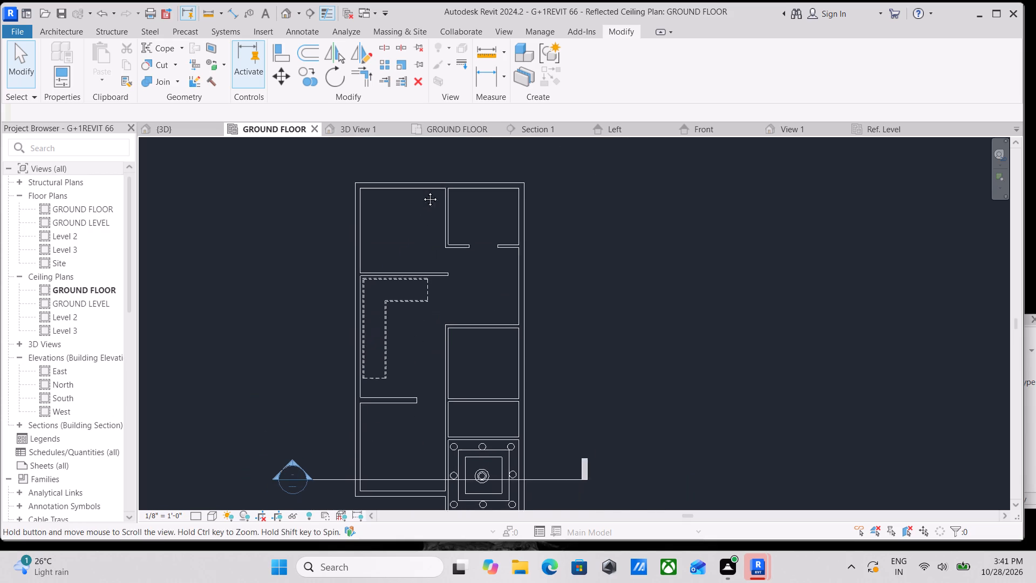
{"action": "middle_click_drag", "start_coordinate": [422, 191], "coordinate": [423, 188]}
{"action": "middle_click_drag", "start_coordinate": [439, 399], "coordinate": [481, 281]}
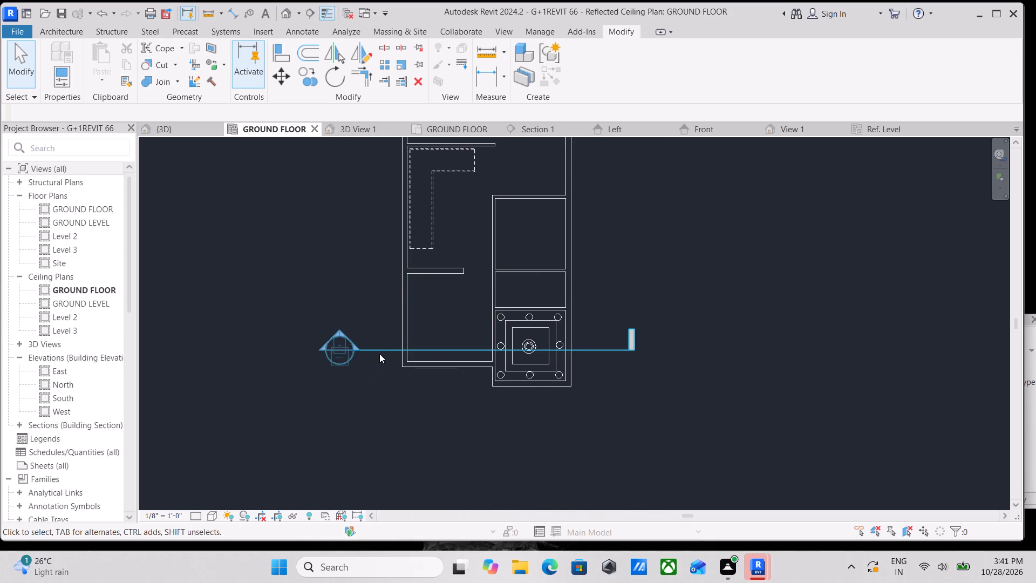
{"action": "left_click", "coordinate": [380, 347]}
{"action": "scroll", "coordinate": [380, 347], "scroll_direction": "up", "scroll_amount": 4}
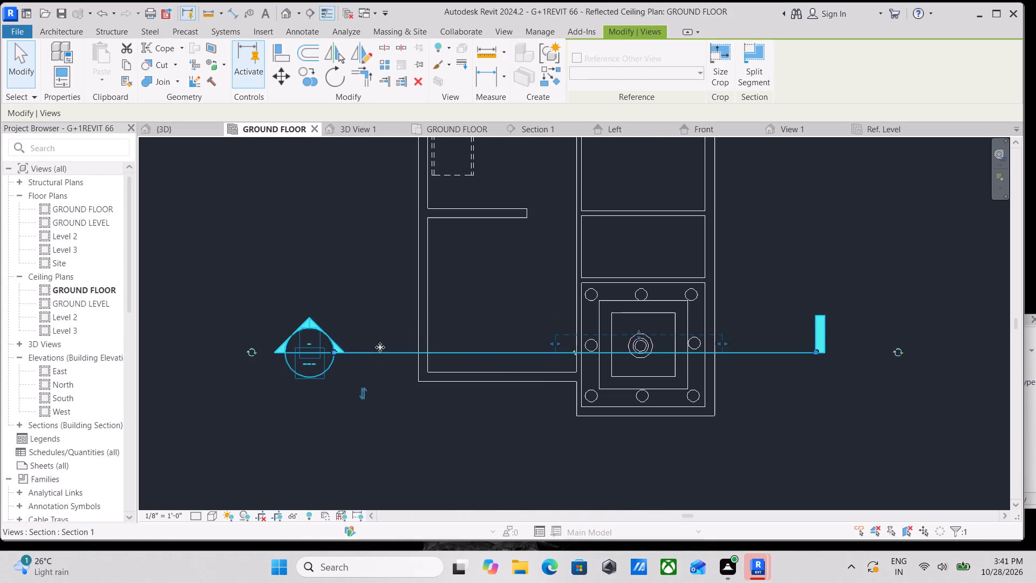
{"action": "scroll", "coordinate": [389, 337], "scroll_direction": "down", "scroll_amount": 3}
{"action": "middle_click_drag", "start_coordinate": [387, 339], "coordinate": [341, 438]}
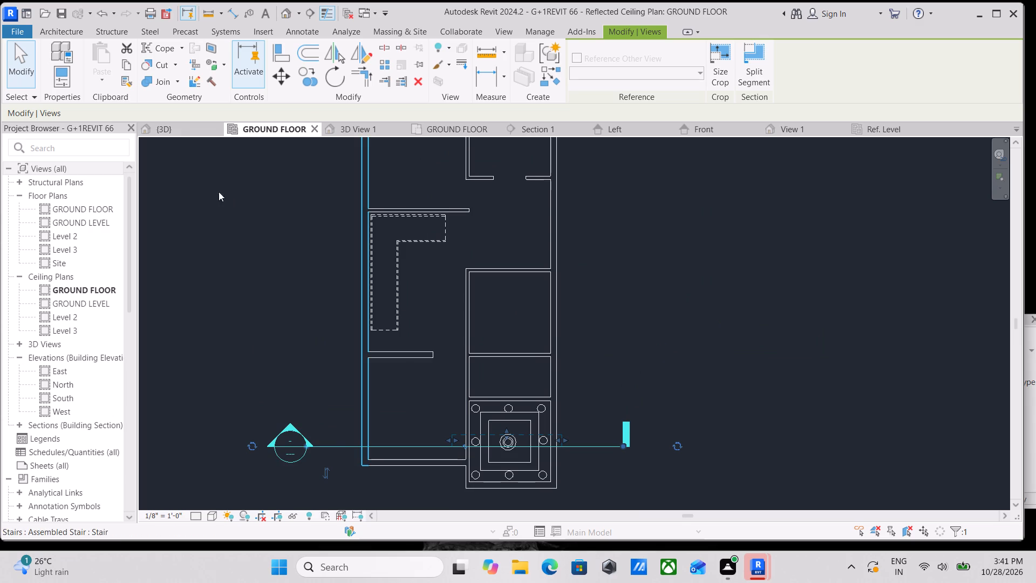
Switch to the {3D} view and examine the house's rooms, staircase and outer walls from several angles.
{"action": "left_click", "coordinate": [180, 113]}
{"action": "left_click", "coordinate": [168, 124]}
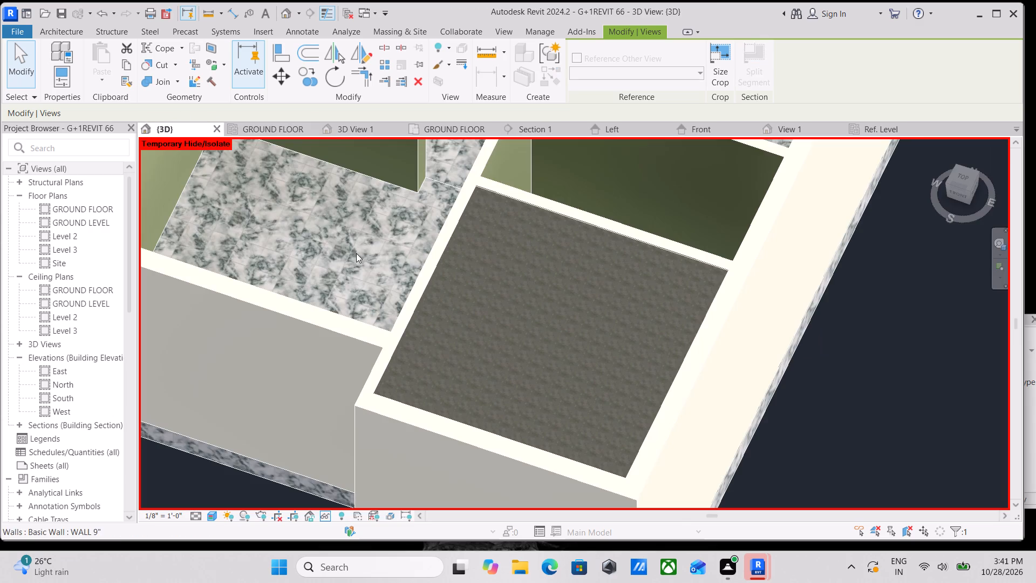
{"action": "scroll", "coordinate": [358, 254], "scroll_direction": "down", "scroll_amount": 8}
{"action": "middle_click_drag", "start_coordinate": [438, 388], "coordinate": [504, 370], "text": "shift"}
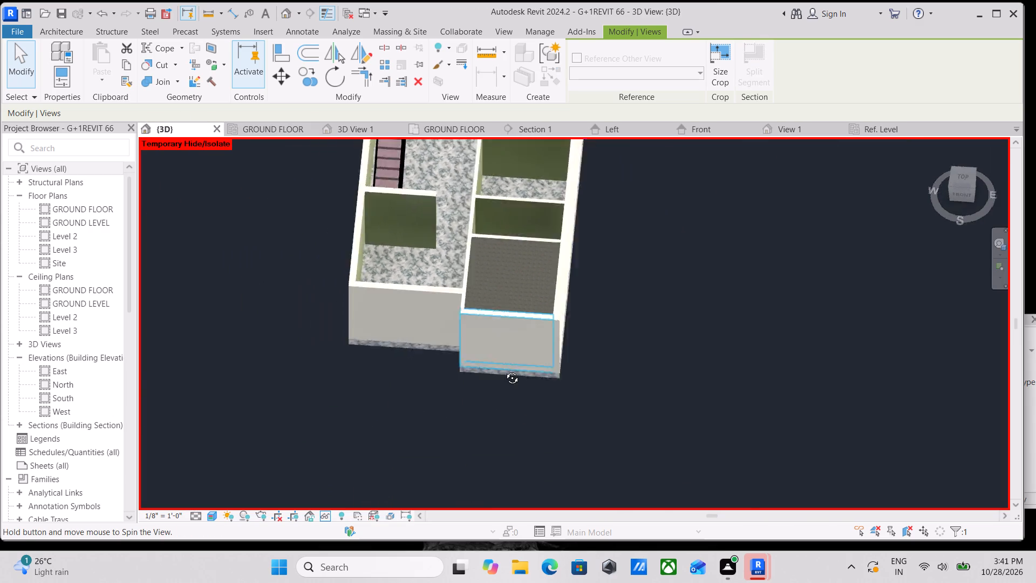
{"action": "middle_click_drag", "start_coordinate": [504, 370], "coordinate": [510, 469], "text": "shift"}
{"action": "middle_click_drag", "start_coordinate": [512, 317], "coordinate": [513, 509], "text": "shift"}
{"action": "middle_click_drag", "start_coordinate": [495, 248], "coordinate": [265, 137]}
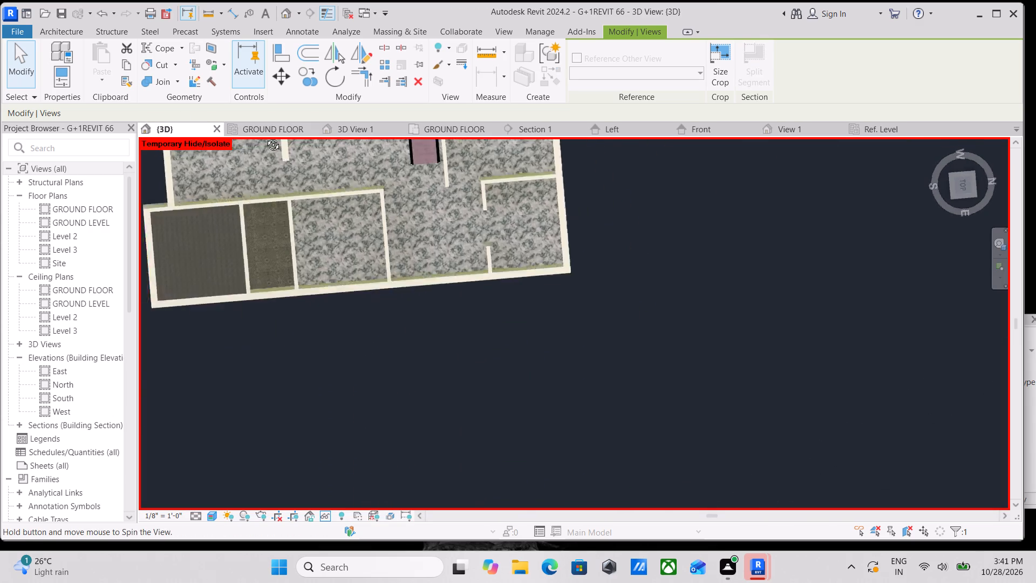
{"action": "middle_click_drag", "start_coordinate": [265, 137], "coordinate": [256, 101]}
{"action": "scroll", "coordinate": [394, 249], "scroll_direction": "up", "scroll_amount": 1}
{"action": "middle_click_drag", "start_coordinate": [401, 242], "coordinate": [520, 428]}
{"action": "middle_click_drag", "start_coordinate": [510, 399], "coordinate": [548, 320], "text": "shift"}
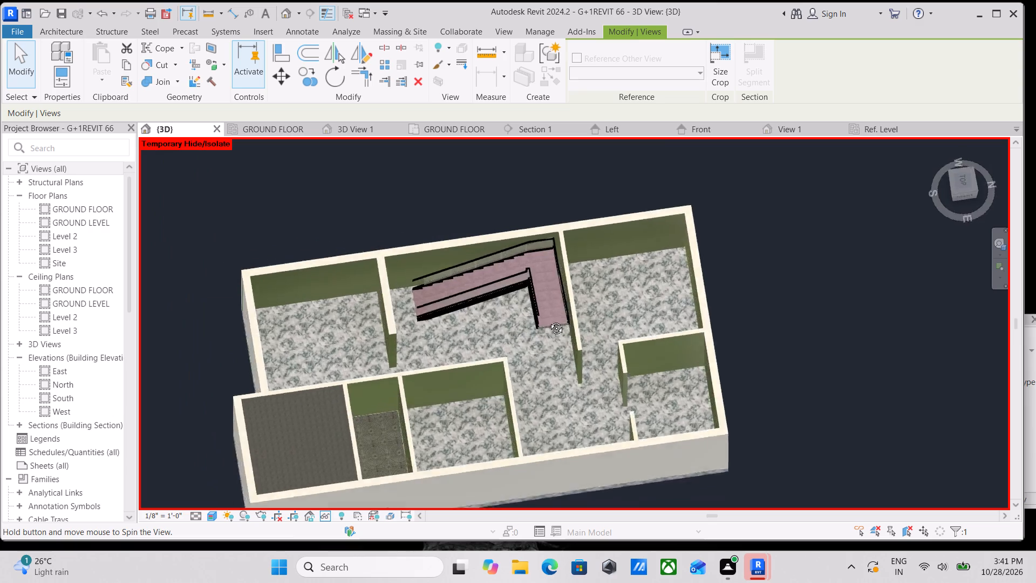
{"action": "middle_click_drag", "start_coordinate": [548, 320], "coordinate": [648, 249], "text": "shift"}
{"action": "middle_click_drag", "start_coordinate": [528, 376], "coordinate": [587, 279], "text": "shift"}
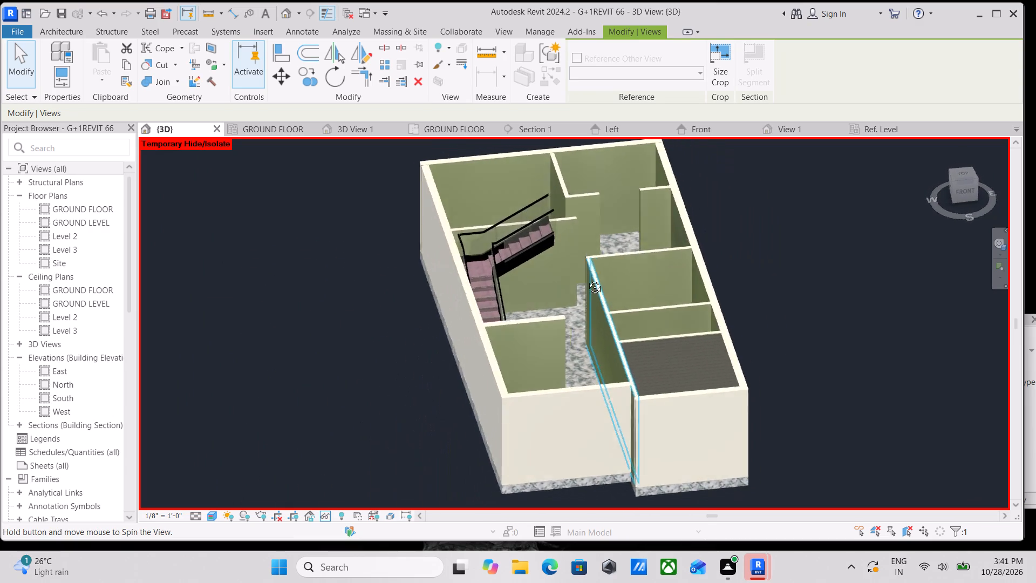
{"action": "middle_click_drag", "start_coordinate": [587, 279], "coordinate": [609, 254], "text": "shift"}
{"action": "middle_click_drag", "start_coordinate": [613, 368], "coordinate": [632, 323], "text": "shift"}
{"action": "middle_click_drag", "start_coordinate": [660, 412], "coordinate": [552, 420], "text": "shift"}
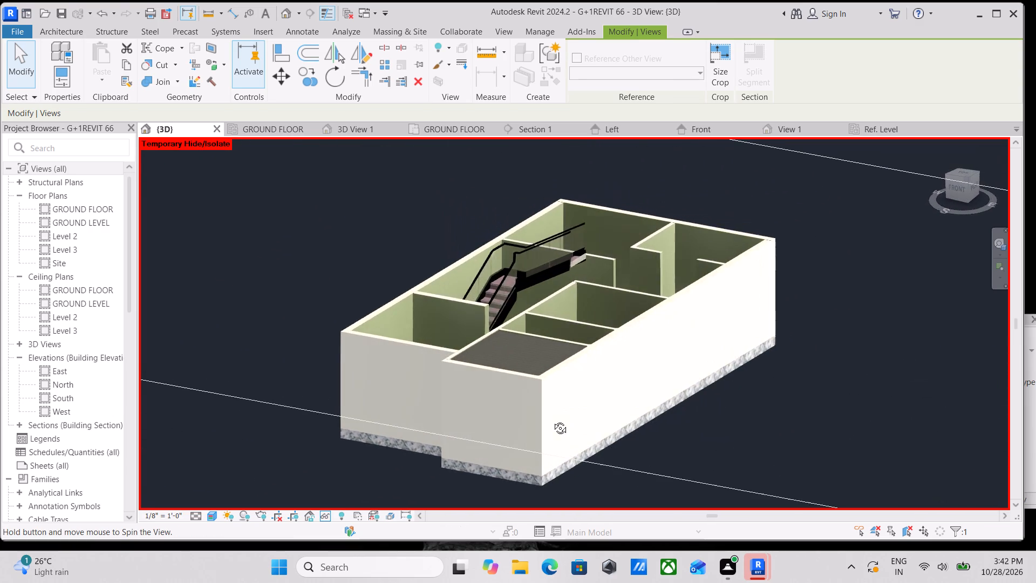
{"action": "middle_click_drag", "start_coordinate": [552, 420], "coordinate": [596, 437], "text": "shift"}
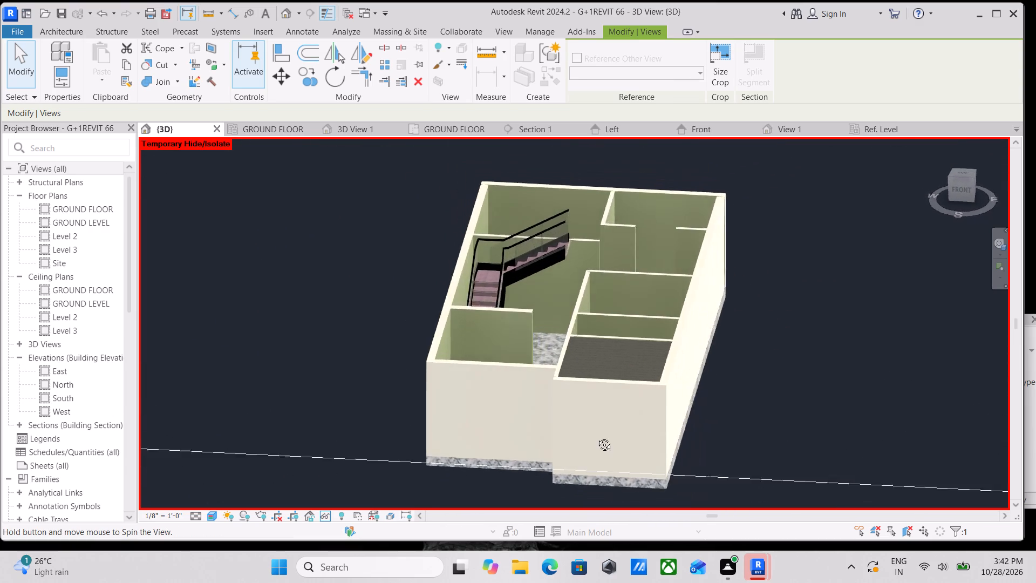
{"action": "middle_click_drag", "start_coordinate": [596, 437], "coordinate": [597, 403], "text": "shift"}
{"action": "scroll", "coordinate": [592, 415], "scroll_direction": "down", "scroll_amount": 1}
{"action": "middle_click_drag", "start_coordinate": [592, 415], "coordinate": [605, 453], "text": "shift"}
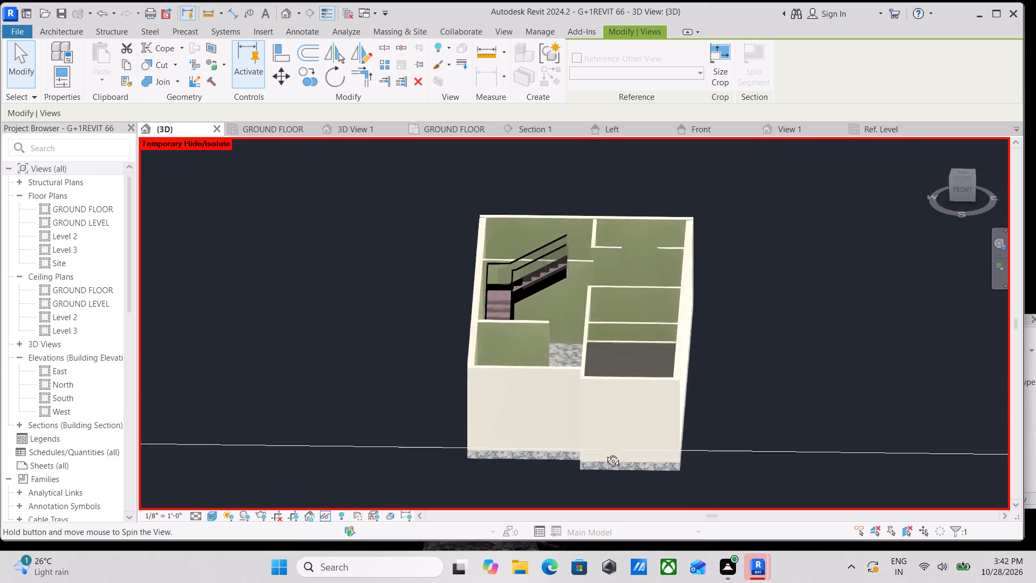
{"action": "middle_click_drag", "start_coordinate": [605, 453], "coordinate": [608, 493], "text": "shift"}
{"action": "middle_click_drag", "start_coordinate": [609, 362], "coordinate": [566, 418], "text": "shift"}
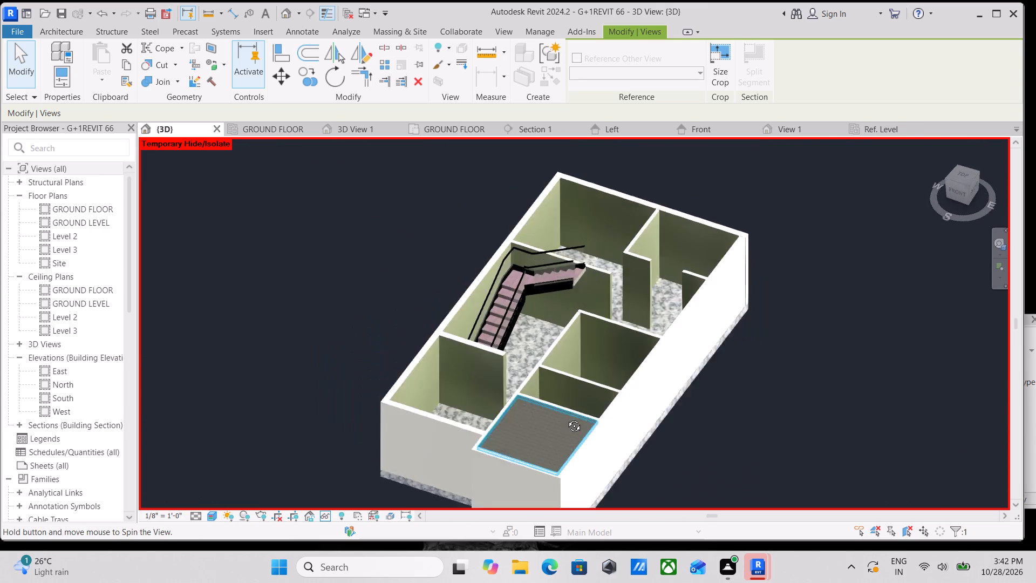
{"action": "middle_click_drag", "start_coordinate": [566, 418], "coordinate": [576, 435], "text": "shift"}
{"action": "scroll", "coordinate": [576, 436], "scroll_direction": "up", "scroll_amount": 2}
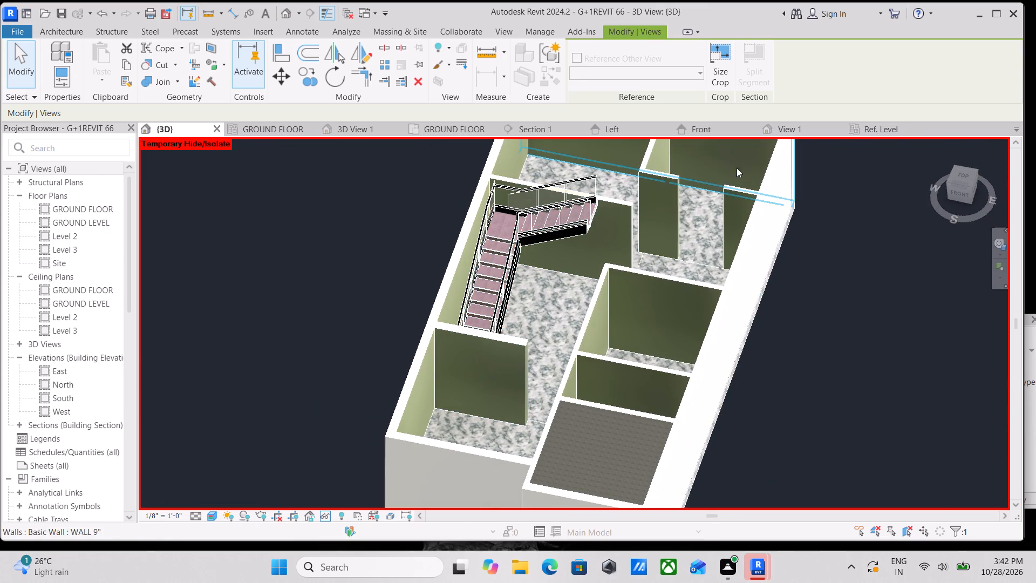
Orient the 3D view to Top and set its visual style to Shaded.
{"action": "left_click", "coordinate": [969, 173]}
{"action": "scroll", "coordinate": [755, 306], "scroll_direction": "up", "scroll_amount": 8}
{"action": "scroll", "coordinate": [567, 288], "scroll_direction": "up", "scroll_amount": 3}
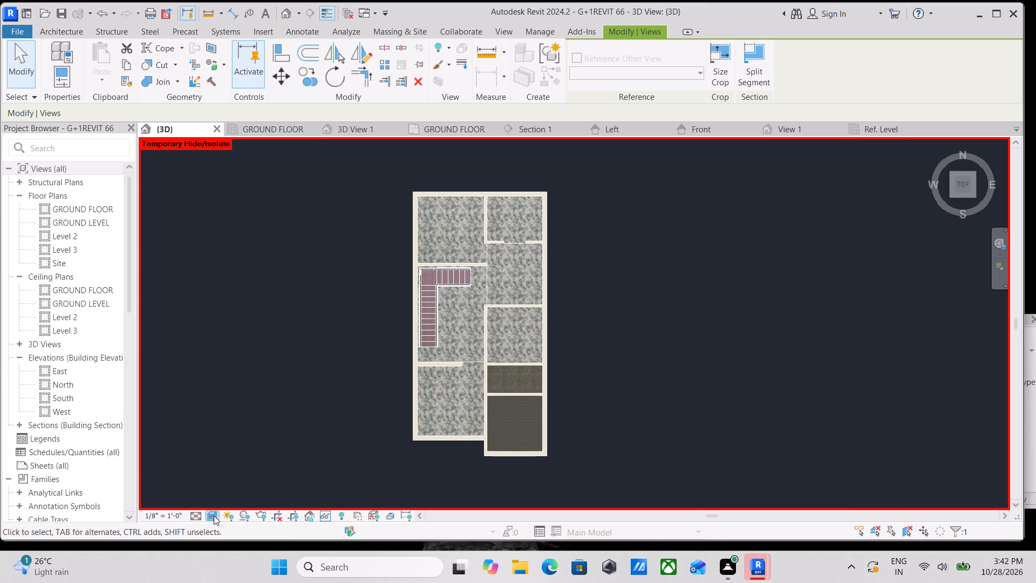
{"action": "left_click", "coordinate": [212, 517]}
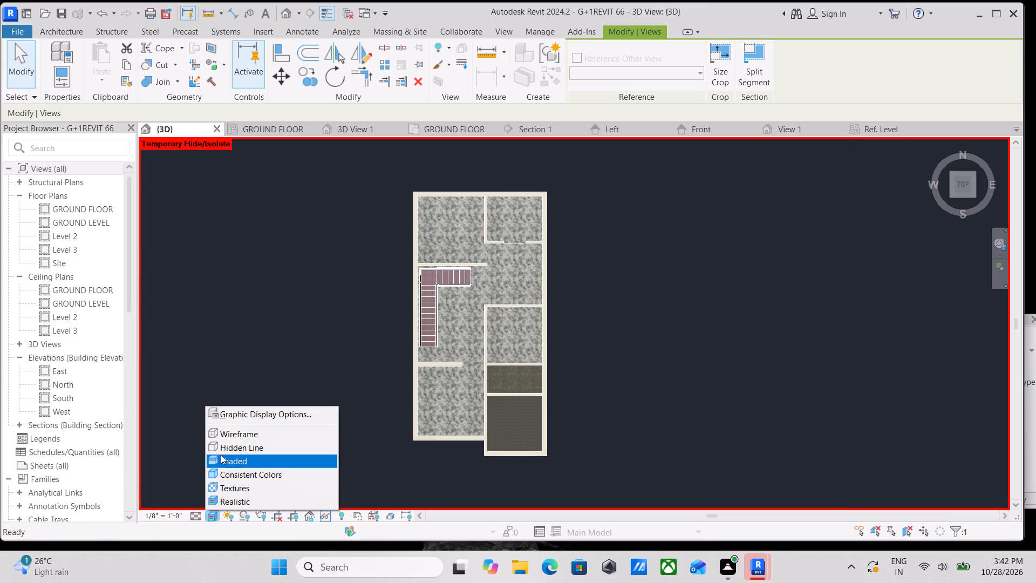
{"action": "left_click", "coordinate": [224, 457]}
{"action": "scroll", "coordinate": [400, 482], "scroll_direction": "up", "scroll_amount": 4}
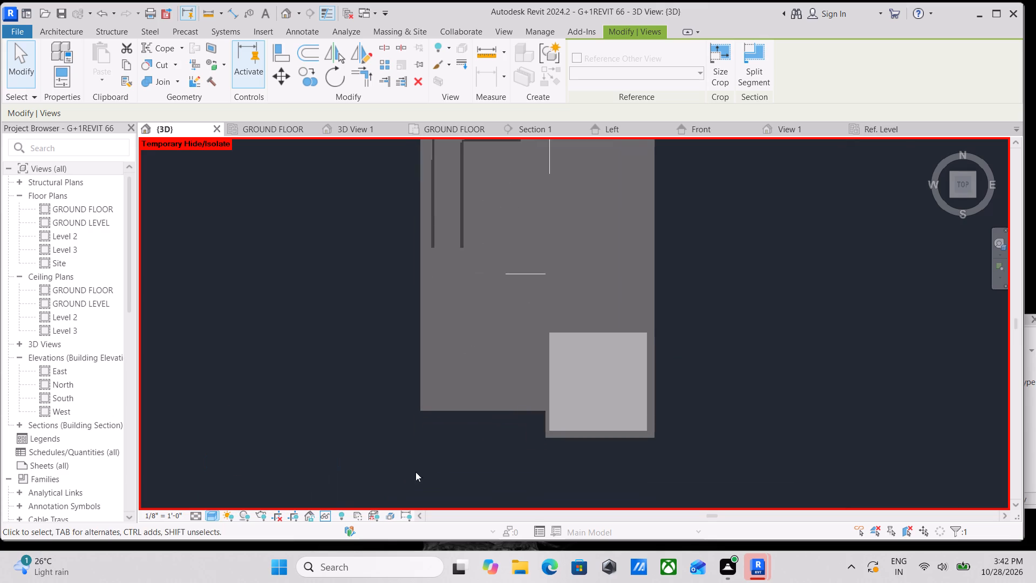
{"action": "middle_click_drag", "start_coordinate": [483, 429], "coordinate": [460, 442]}
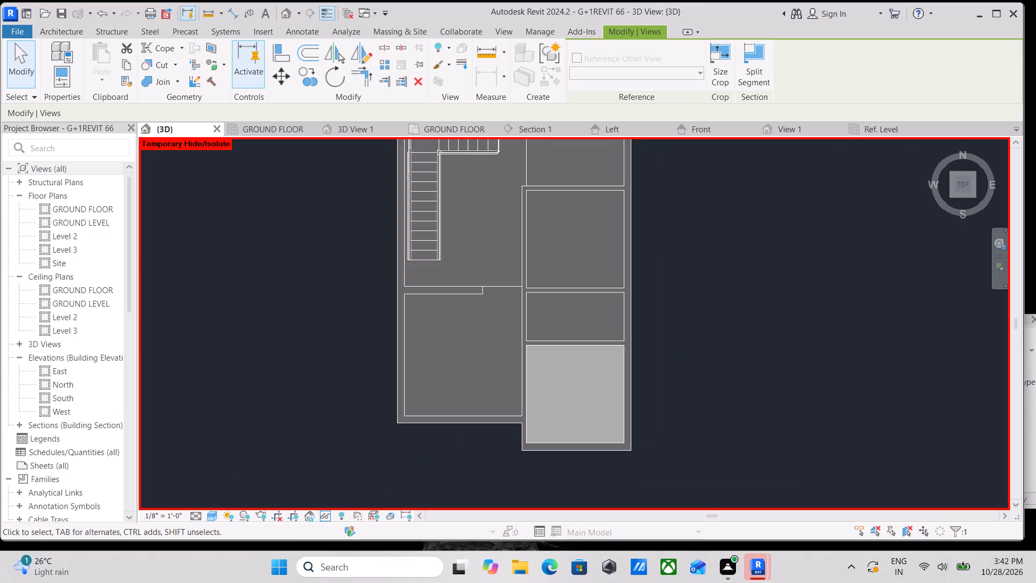
Start the Door command and browse the loadable families in the ceiling lights and fans folder.
{"action": "type", "text": "DR"}
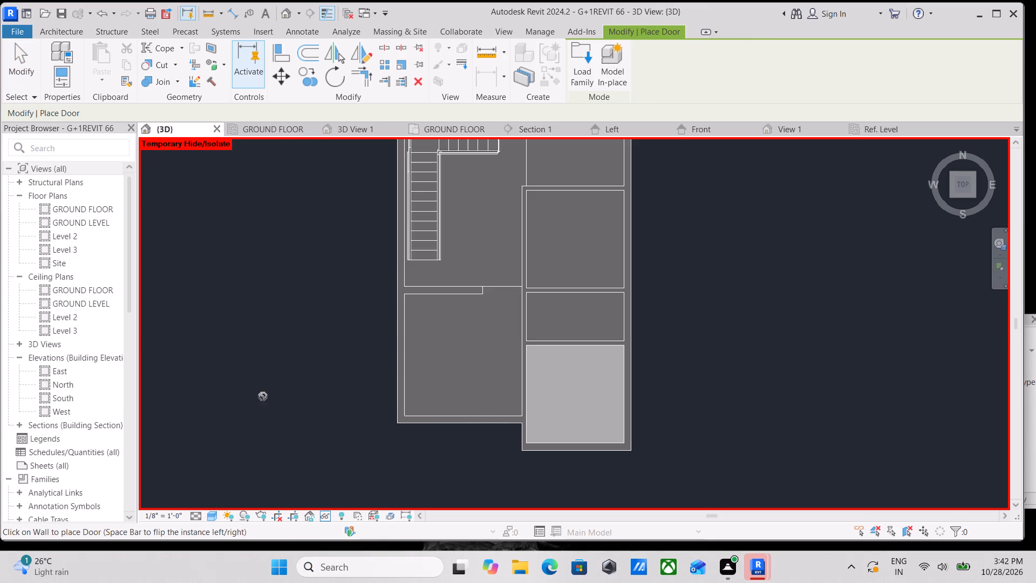
{"action": "left_click", "coordinate": [586, 69]}
{"action": "scroll", "coordinate": [311, 206], "scroll_direction": "up", "scroll_amount": 1}
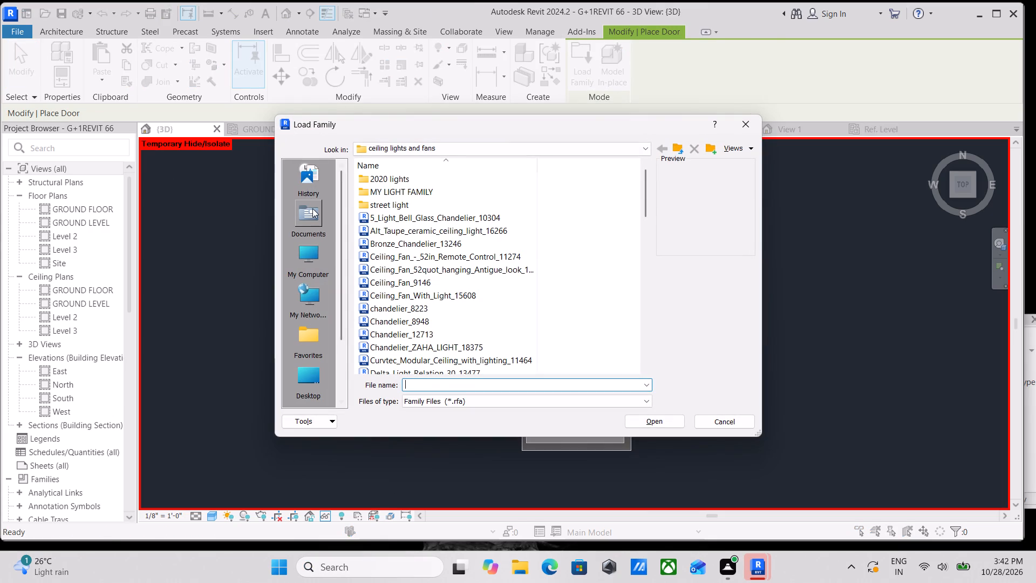
{"action": "scroll", "coordinate": [312, 208], "scroll_direction": "up", "scroll_amount": 3}
{"action": "scroll", "coordinate": [337, 195], "scroll_direction": "down", "scroll_amount": 3}
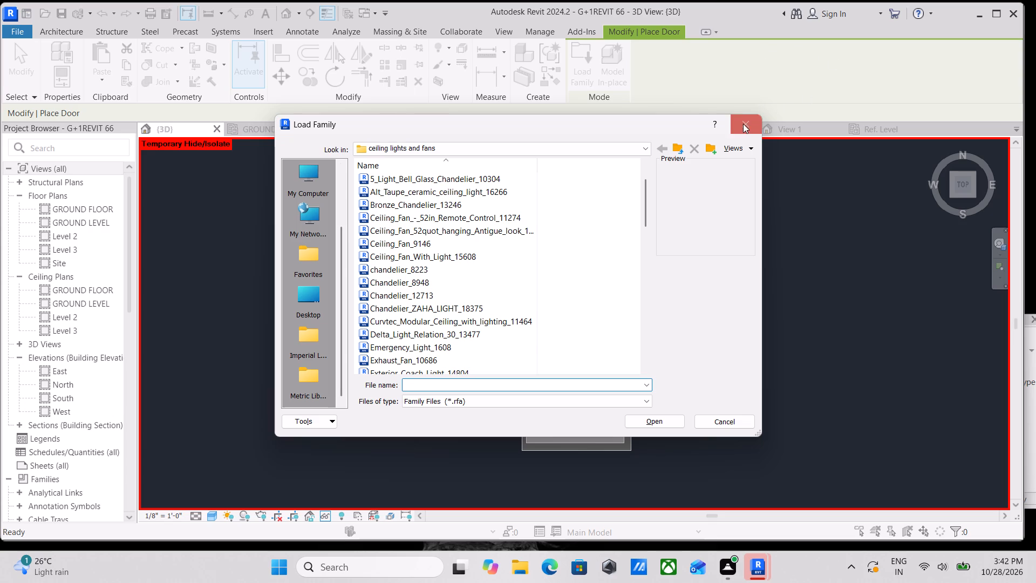
{"action": "left_click", "coordinate": [742, 124]}
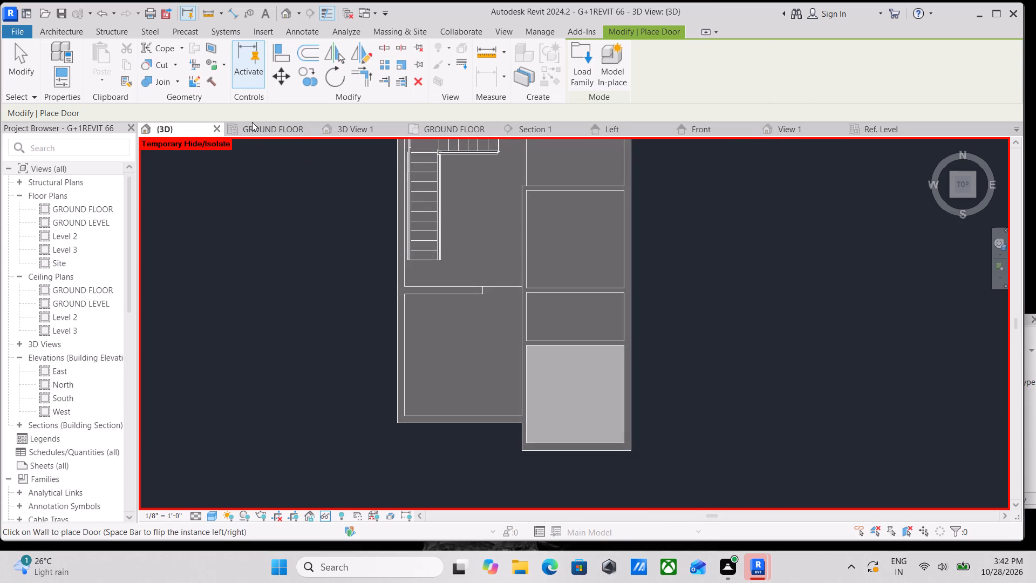
Switch to the GROUND FLOOR floor plan, set its visual style to Wireframe and leave the Door command.
{"action": "left_click", "coordinate": [460, 129]}
{"action": "scroll", "coordinate": [486, 245], "scroll_direction": "down", "scroll_amount": 4}
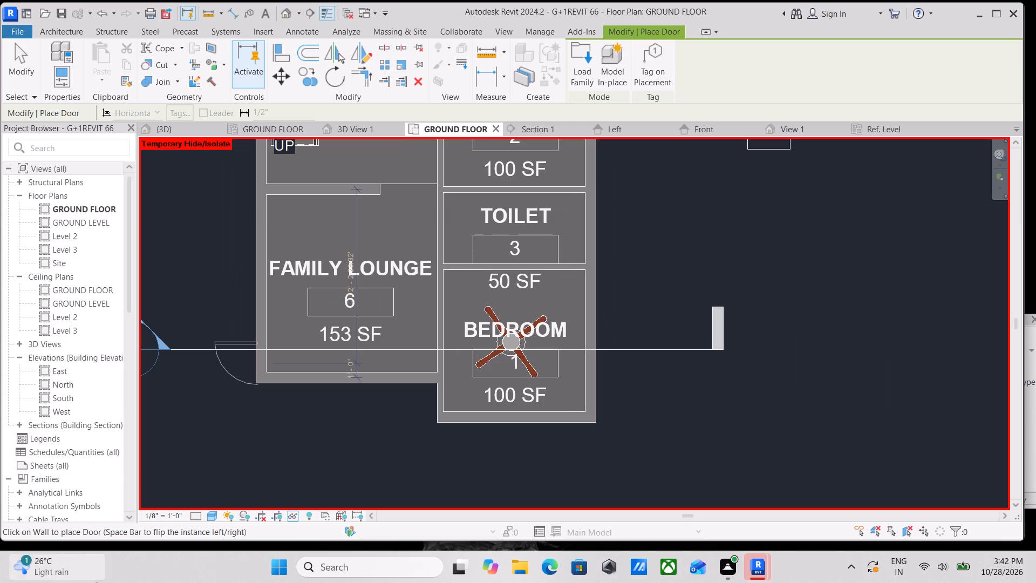
{"action": "left_click", "coordinate": [206, 514]}
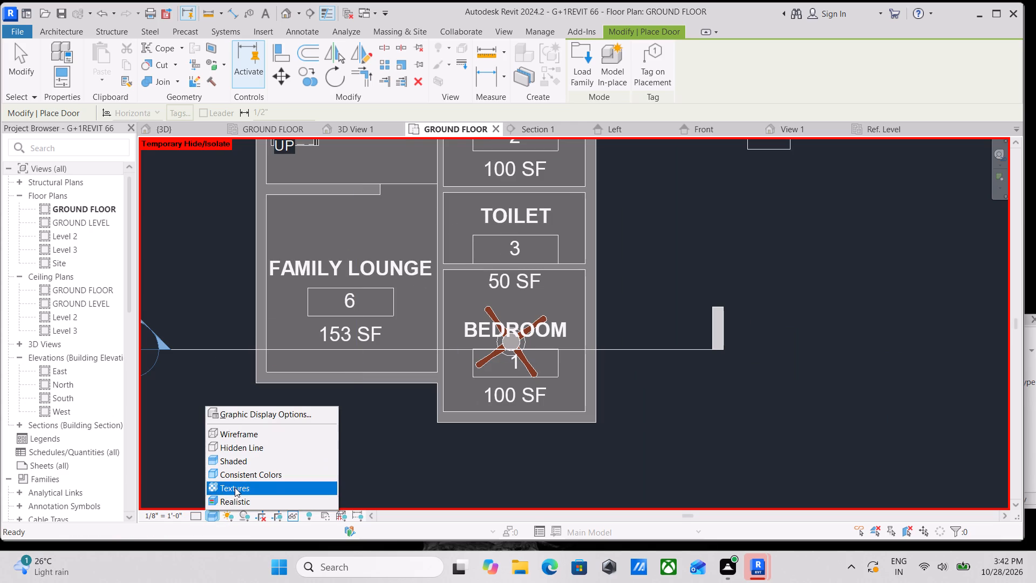
{"action": "left_click", "coordinate": [234, 431]}
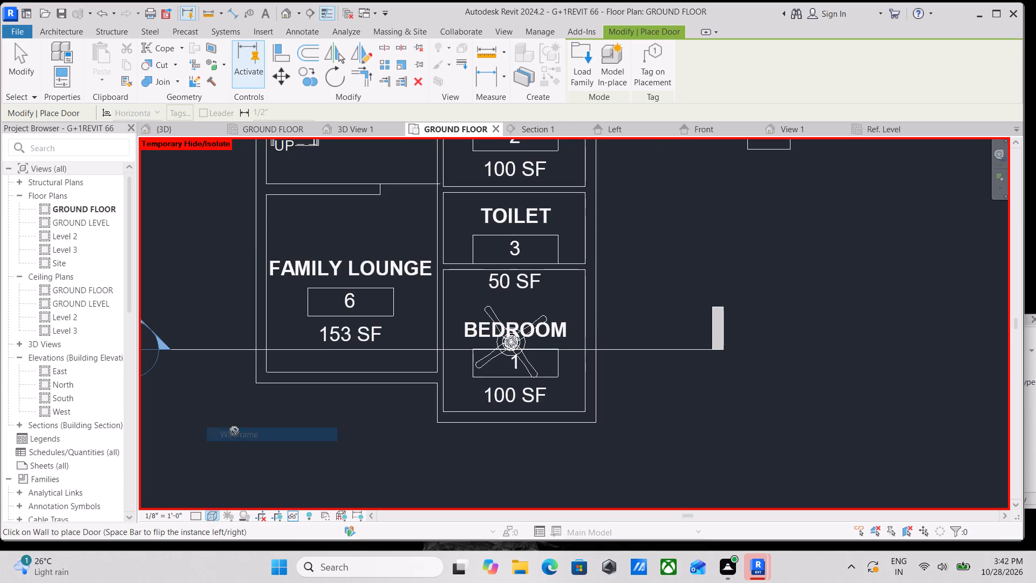
{"action": "scroll", "coordinate": [379, 422], "scroll_direction": "up", "scroll_amount": 1}
{"action": "middle_click_drag", "start_coordinate": [379, 422], "coordinate": [388, 496]}
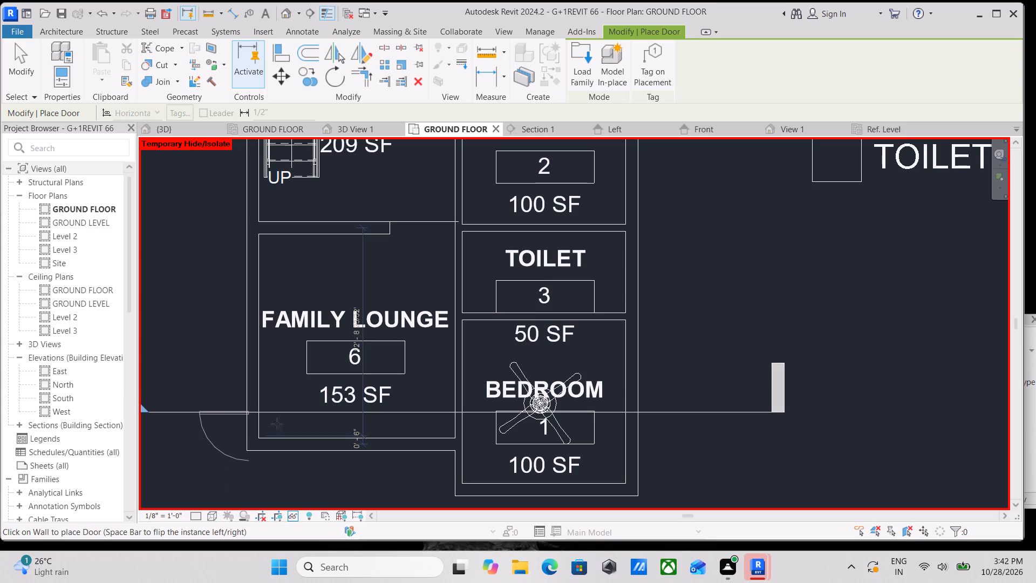
{"action": "key", "text": "F1"}
{"action": "key", "text": "Escape"}
{"action": "key", "text": "Escape"}
{"action": "key", "text": "Escape"}
{"action": "key", "text": "Escape"}
Reset the temporary hide/isolate in the GROUND FLOOR plan.
{"action": "scroll", "coordinate": [680, 302], "scroll_direction": "down", "scroll_amount": 2}
{"action": "middle_click_drag", "start_coordinate": [735, 316], "coordinate": [828, 309]}
{"action": "scroll", "coordinate": [561, 401], "scroll_direction": "up", "scroll_amount": 1}
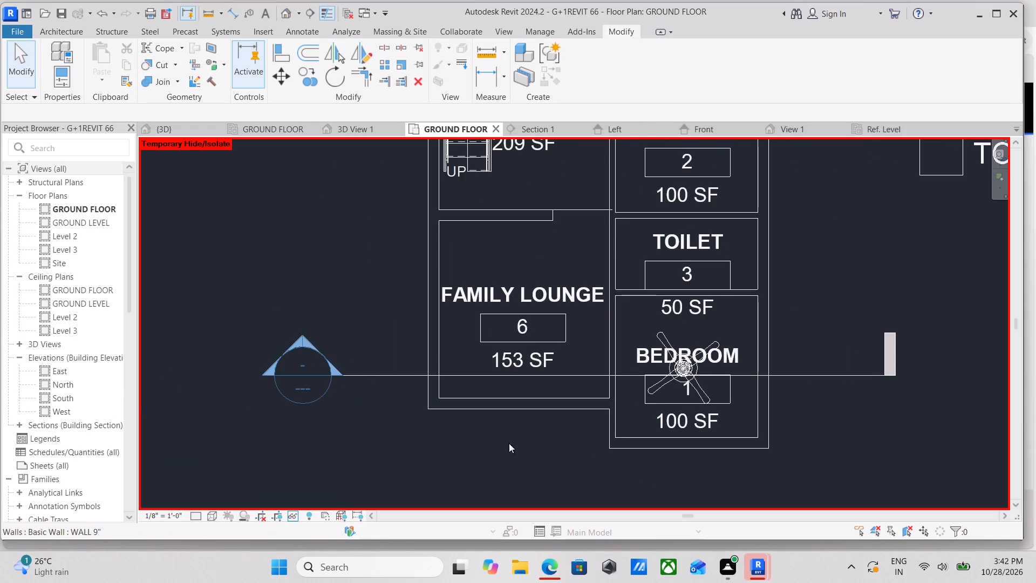
{"action": "middle_click_drag", "start_coordinate": [499, 313], "coordinate": [398, 350]}
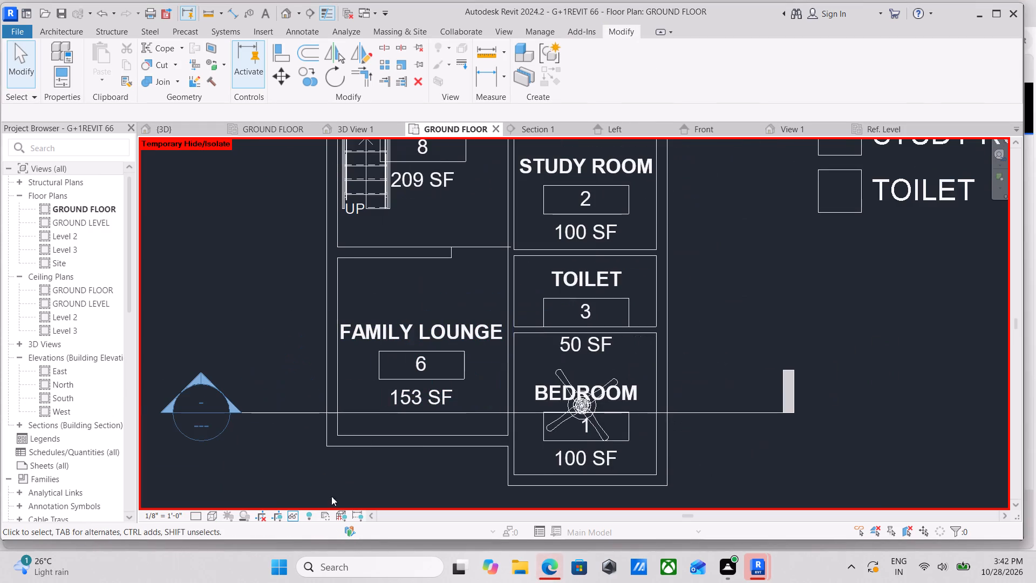
{"action": "type", "text": "HR"}
Start the Door command for the Family Lounge entrance and open the Load Family dialog.
{"action": "middle_click_drag", "start_coordinate": [418, 408], "coordinate": [500, 356]}
{"action": "scroll", "coordinate": [531, 399], "scroll_direction": "up", "scroll_amount": 3}
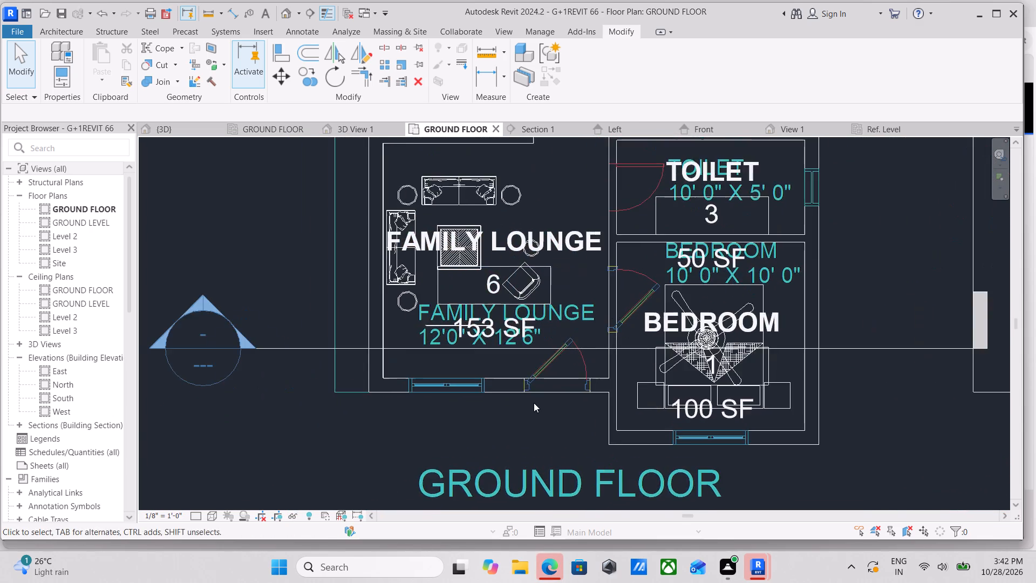
{"action": "middle_click_drag", "start_coordinate": [537, 402], "coordinate": [556, 470]}
{"action": "scroll", "coordinate": [547, 426], "scroll_direction": "up", "scroll_amount": 1}
{"action": "type", "text": "DR"}
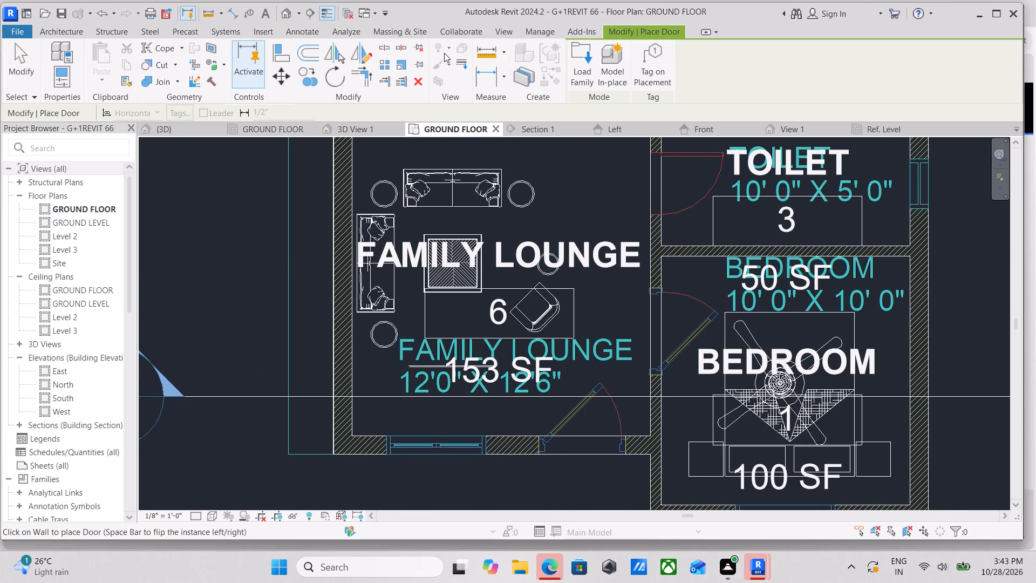
{"action": "left_click", "coordinate": [578, 52]}
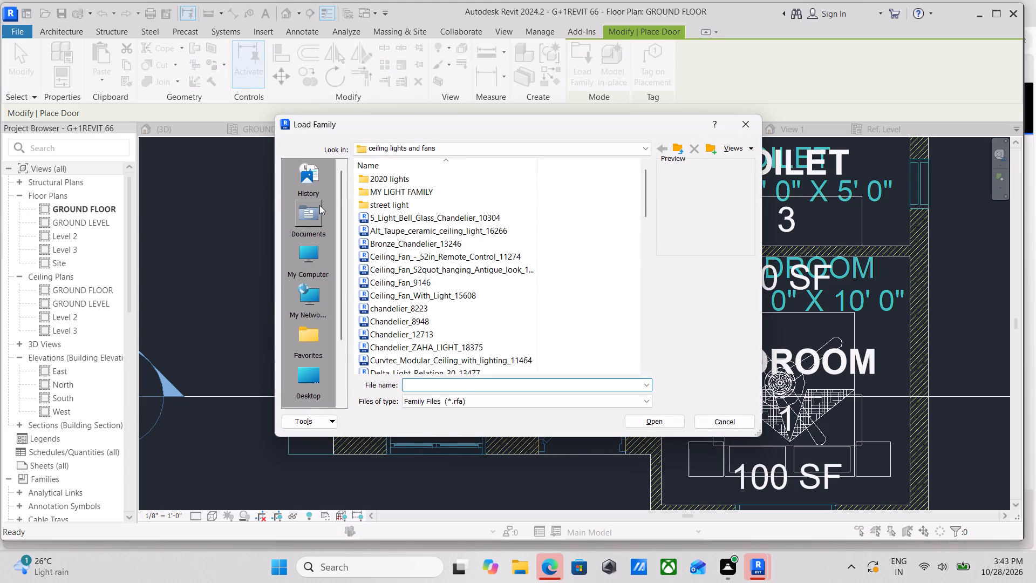
Look through the Documents and recent history locations for loadable door families.
{"action": "left_click", "coordinate": [304, 212]}
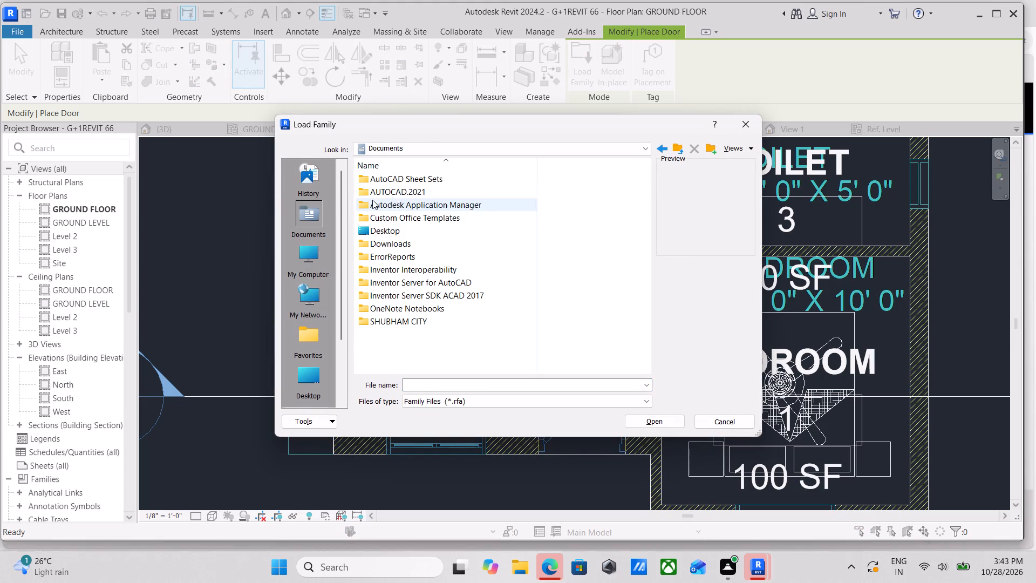
{"action": "scroll", "coordinate": [426, 215], "scroll_direction": "down", "scroll_amount": 1}
{"action": "left_click", "coordinate": [409, 236]}
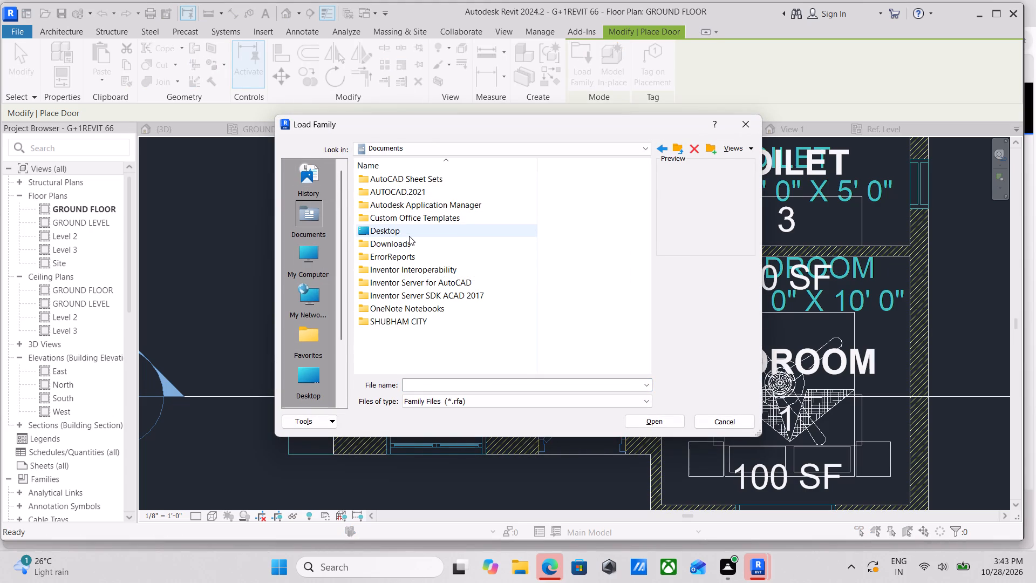
{"action": "left_click", "coordinate": [409, 236]}
{"action": "scroll", "coordinate": [419, 231], "scroll_direction": "down", "scroll_amount": 1}
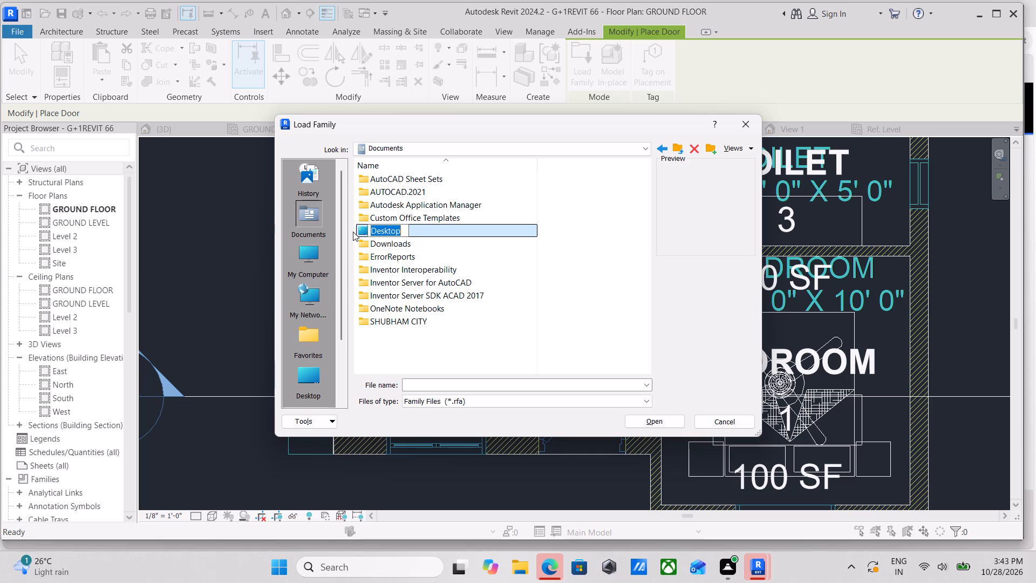
{"action": "double_click", "coordinate": [323, 183]}
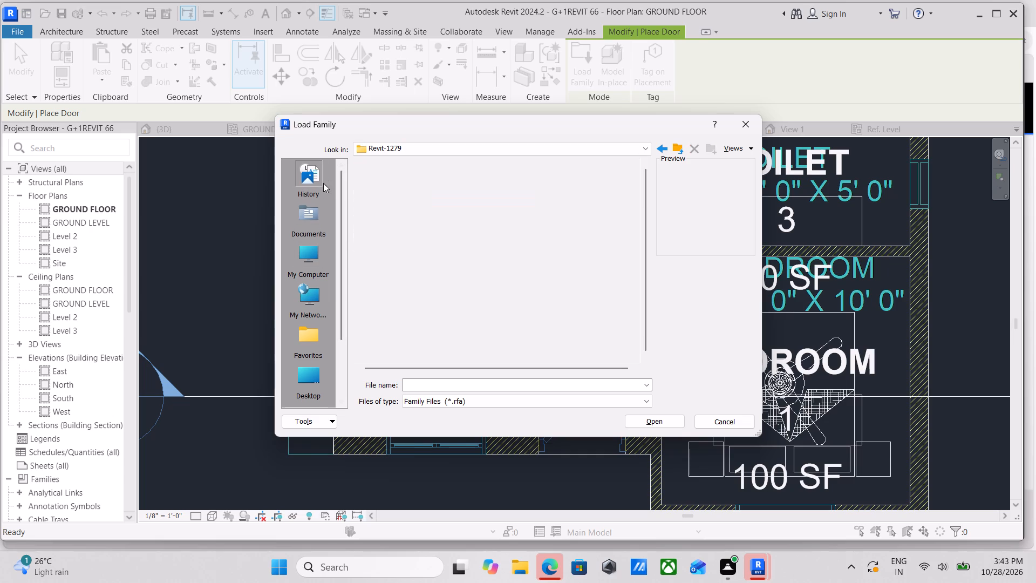
{"action": "scroll", "coordinate": [312, 229], "scroll_direction": "up", "scroll_amount": 4}
{"action": "scroll", "coordinate": [329, 211], "scroll_direction": "down", "scroll_amount": 3}
{"action": "scroll", "coordinate": [323, 214], "scroll_direction": "up", "scroll_amount": 6}
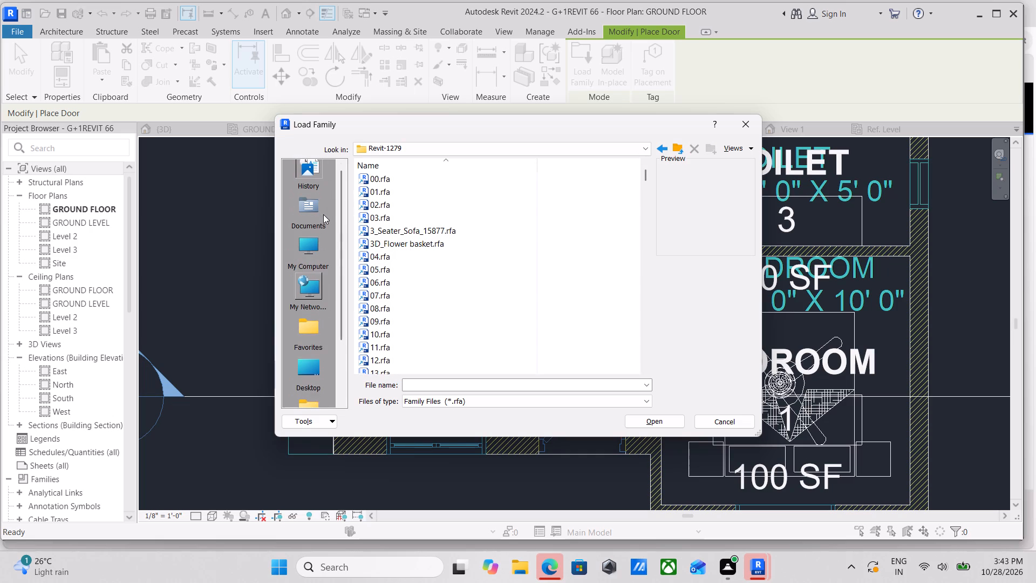
{"action": "left_click", "coordinate": [312, 207]}
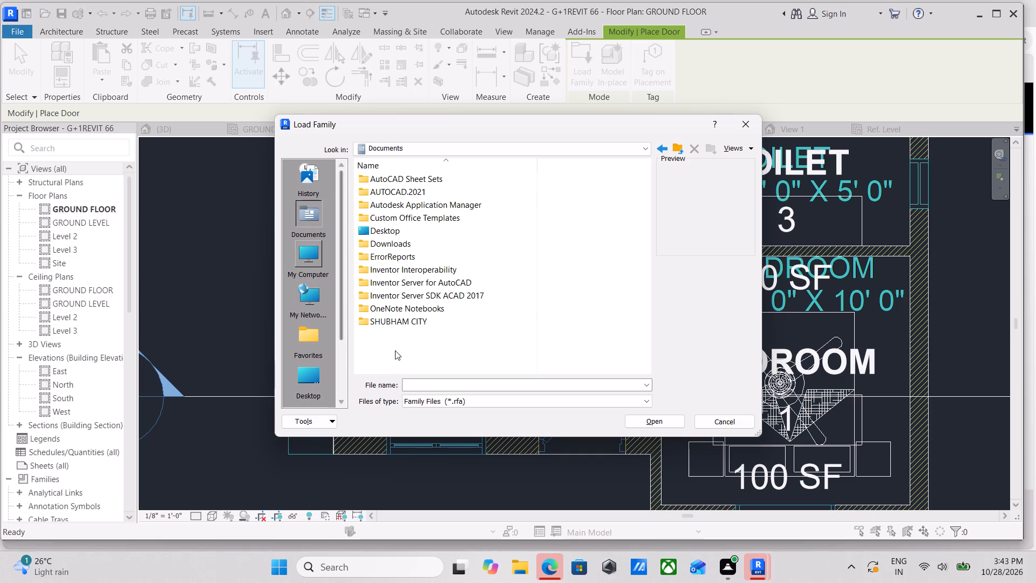
Open the Residential subfolder of the Doors folder in the US Imperial library.
{"action": "scroll", "coordinate": [426, 359], "scroll_direction": "down", "scroll_amount": 2}
{"action": "scroll", "coordinate": [349, 281], "scroll_direction": "down", "scroll_amount": 2}
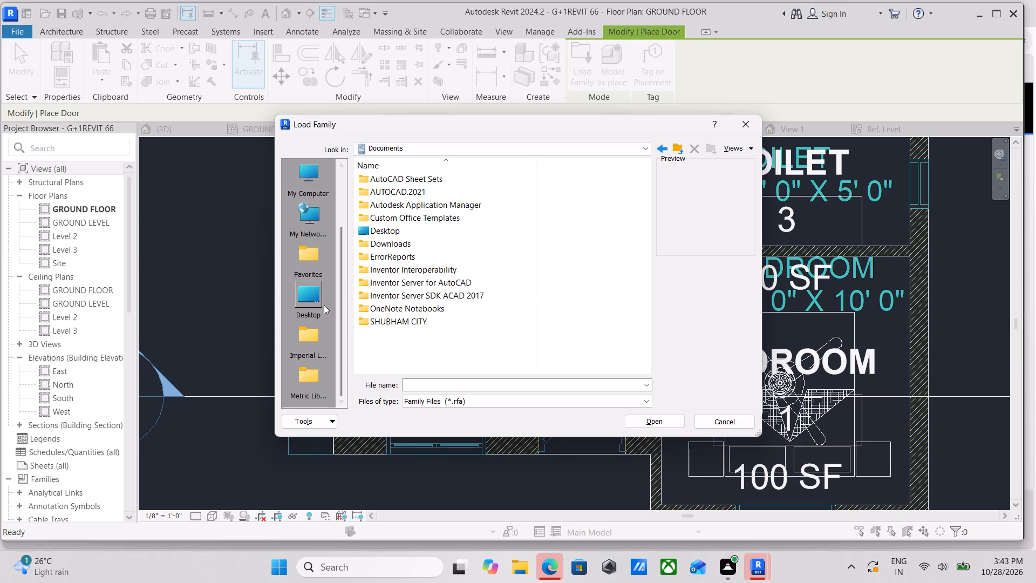
{"action": "scroll", "coordinate": [324, 305], "scroll_direction": "down", "scroll_amount": 3}
{"action": "double_click", "coordinate": [306, 337]}
{"action": "scroll", "coordinate": [444, 172], "scroll_direction": "down", "scroll_amount": 1}
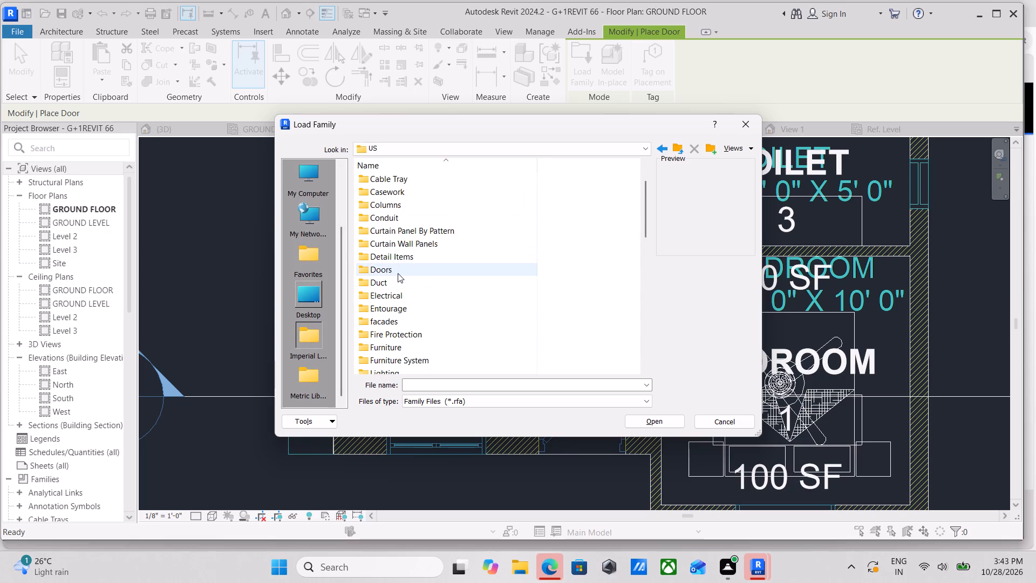
{"action": "scroll", "coordinate": [398, 273], "scroll_direction": "down", "scroll_amount": 1}
{"action": "scroll", "coordinate": [390, 287], "scroll_direction": "up", "scroll_amount": 1}
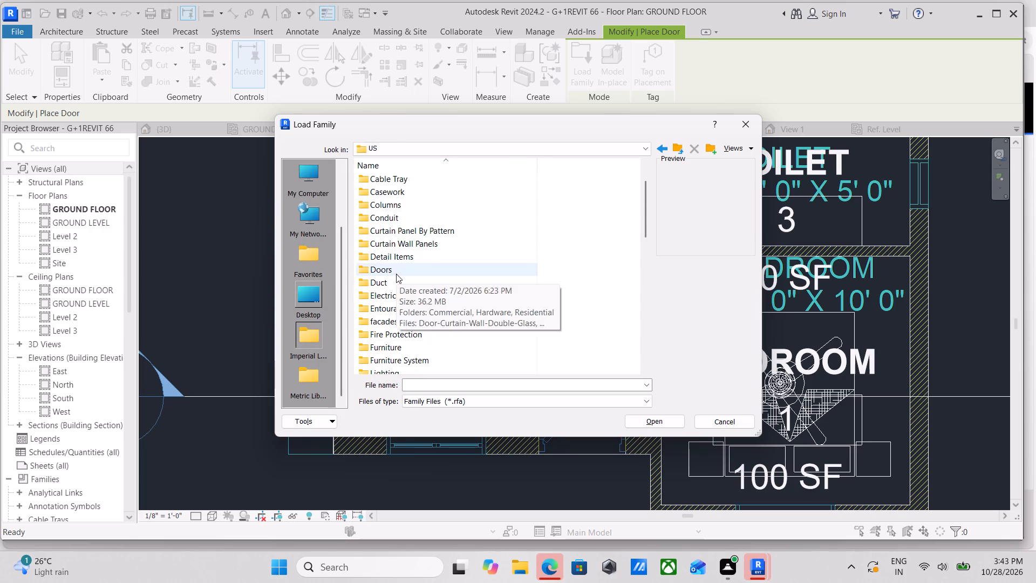
{"action": "double_click", "coordinate": [396, 274]}
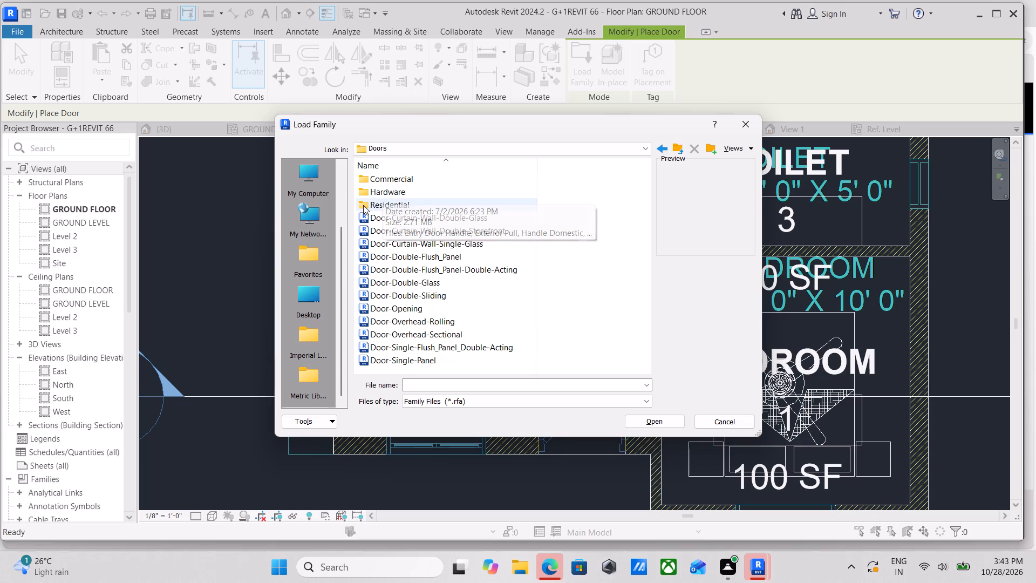
{"action": "double_click", "coordinate": [363, 205]}
Preview several residential door families and open Door-Exterior-Single-Entry-Half Flat Glass-Wood_Clad for loading.
{"action": "left_click", "coordinate": [414, 181]}
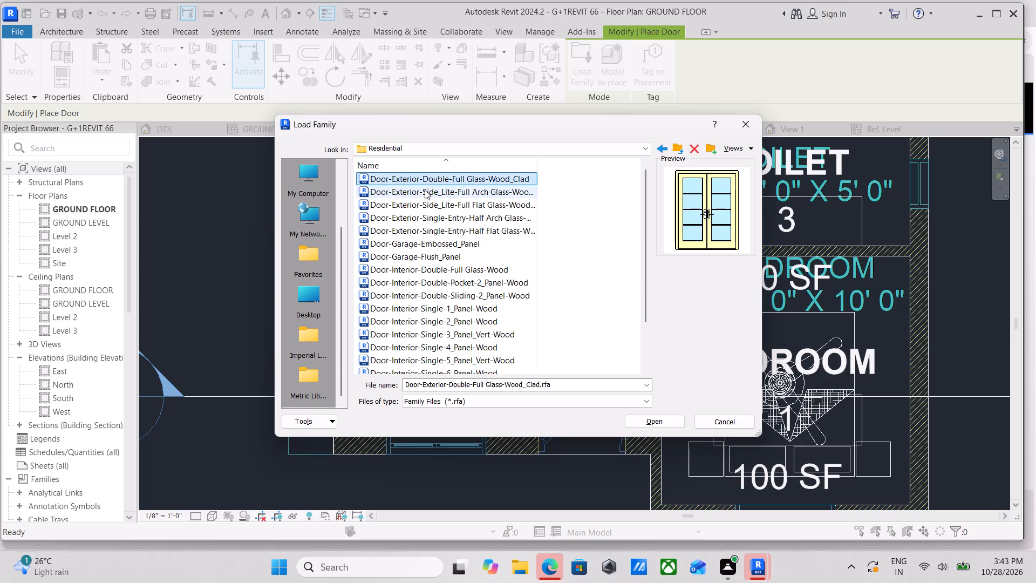
{"action": "scroll", "coordinate": [465, 225], "scroll_direction": "down", "scroll_amount": 9}
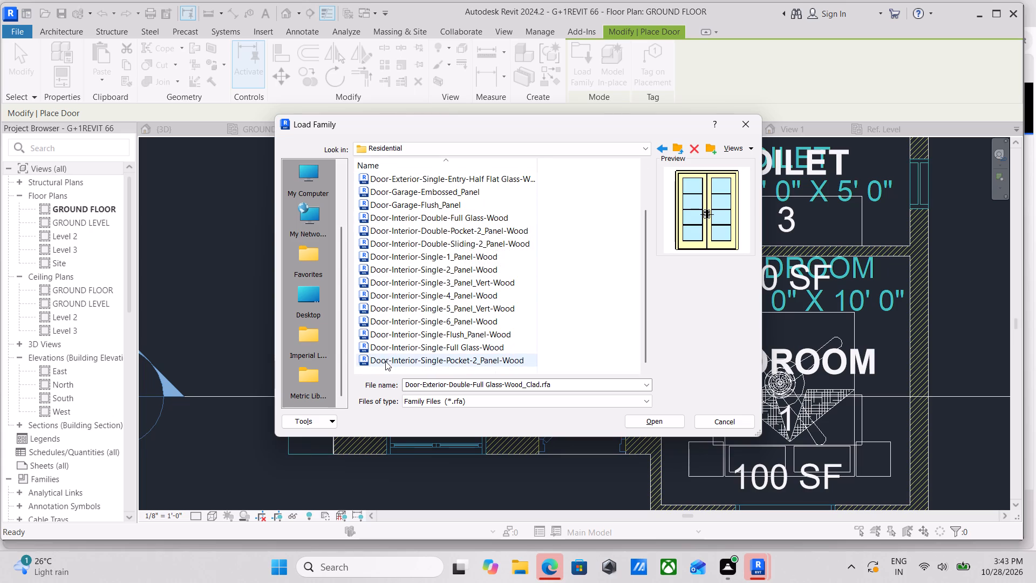
{"action": "left_click", "coordinate": [385, 363]}
{"action": "scroll", "coordinate": [400, 264], "scroll_direction": "up", "scroll_amount": 2}
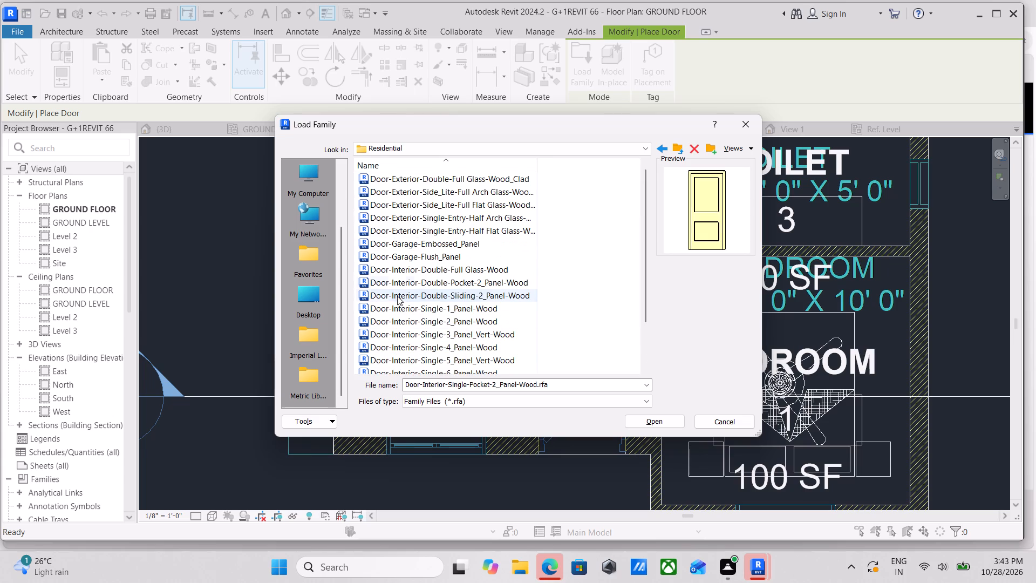
{"action": "left_click", "coordinate": [406, 270]}
{"action": "scroll", "coordinate": [406, 270], "scroll_direction": "up", "scroll_amount": 2}
{"action": "left_click", "coordinate": [405, 237]}
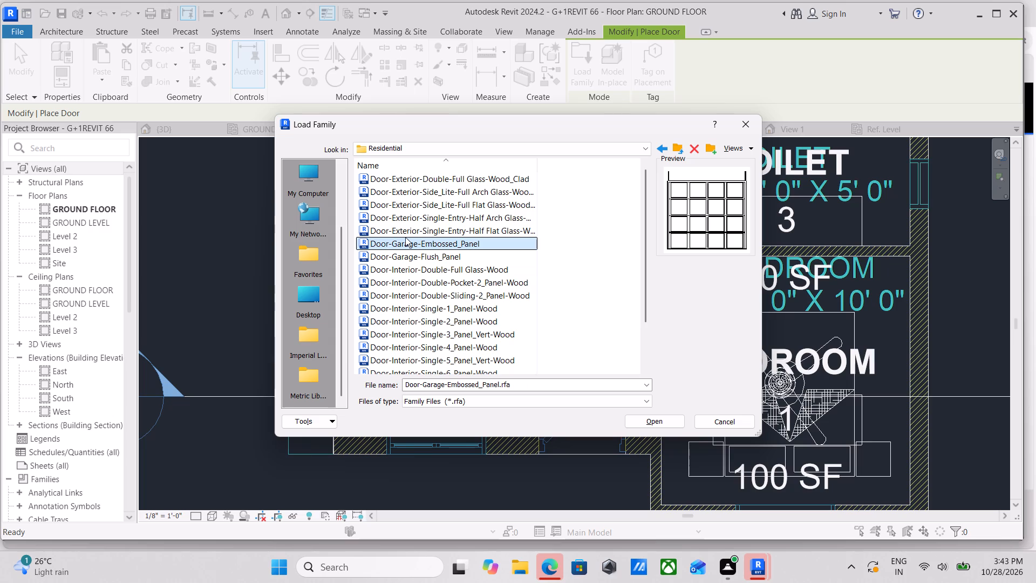
{"action": "left_click", "coordinate": [410, 223]}
{"action": "left_click", "coordinate": [409, 235]}
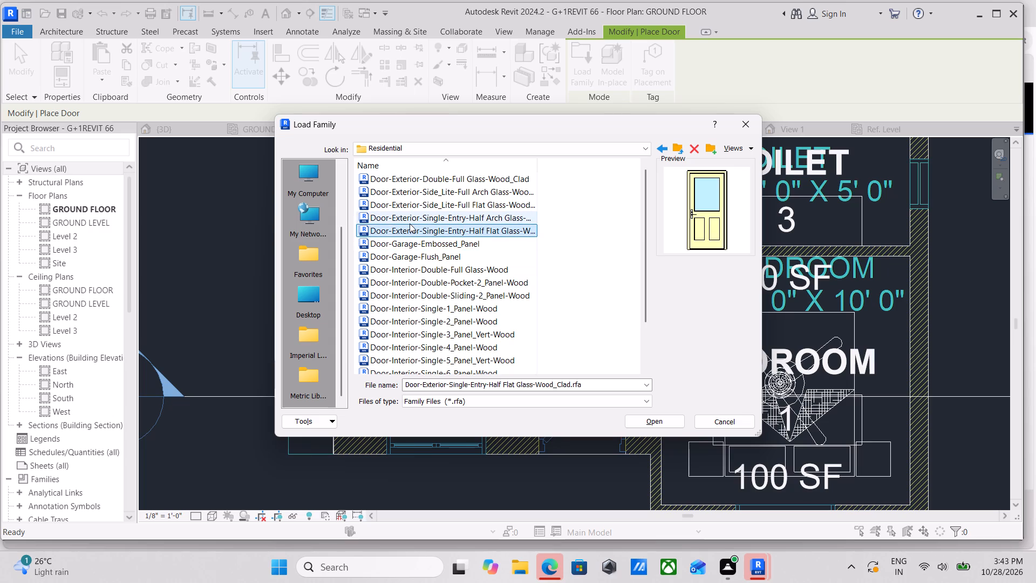
{"action": "left_click", "coordinate": [665, 421]}
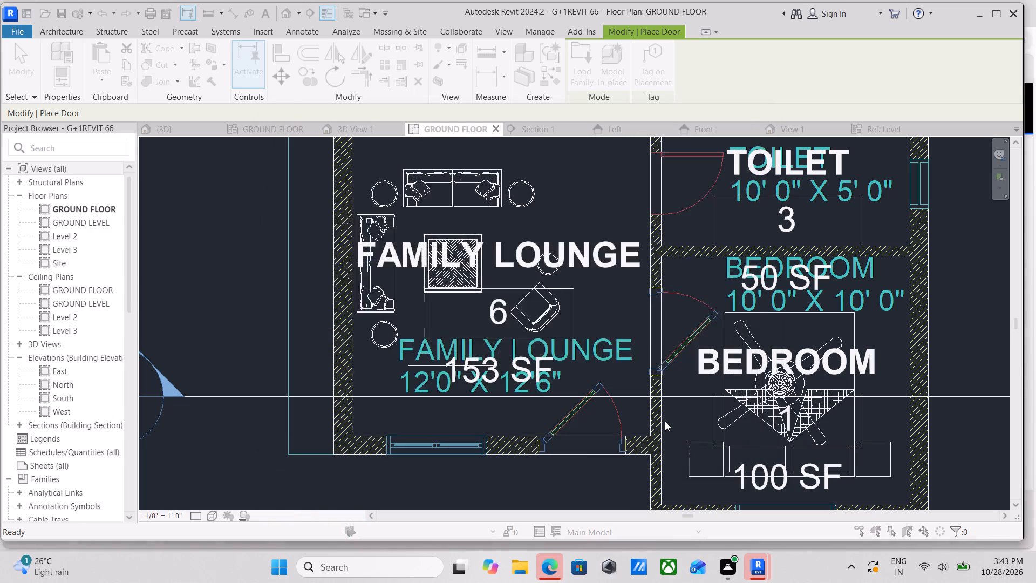
Load the 36" x 84" type of the single-entry exterior door, 3' 0" wide and 7' 0" high.
{"action": "scroll", "coordinate": [544, 348], "scroll_direction": "down", "scroll_amount": 3}
{"action": "scroll", "coordinate": [503, 248], "scroll_direction": "down", "scroll_amount": 1}
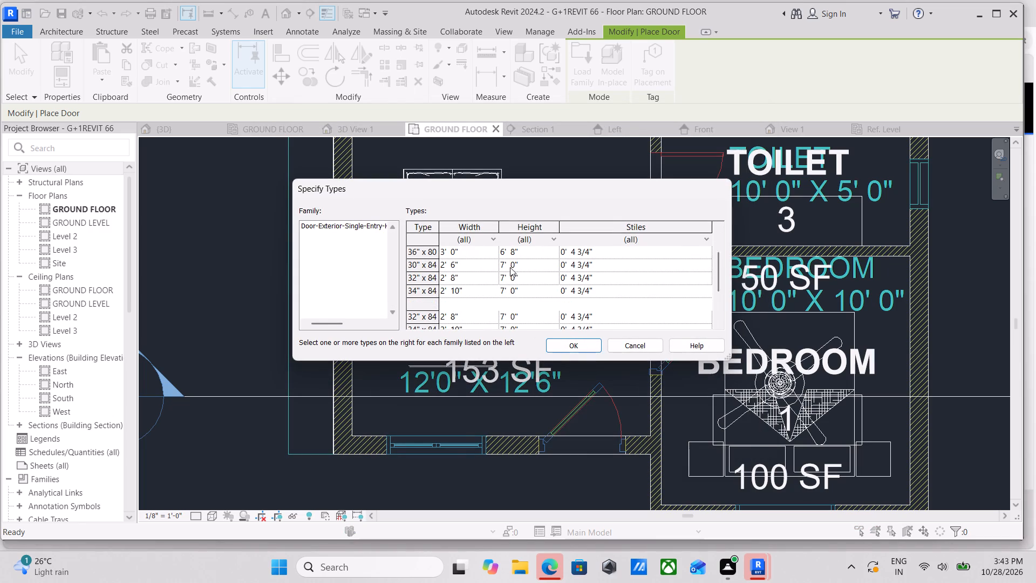
{"action": "scroll", "coordinate": [510, 267], "scroll_direction": "down", "scroll_amount": 1}
{"action": "scroll", "coordinate": [471, 305], "scroll_direction": "down", "scroll_amount": 2}
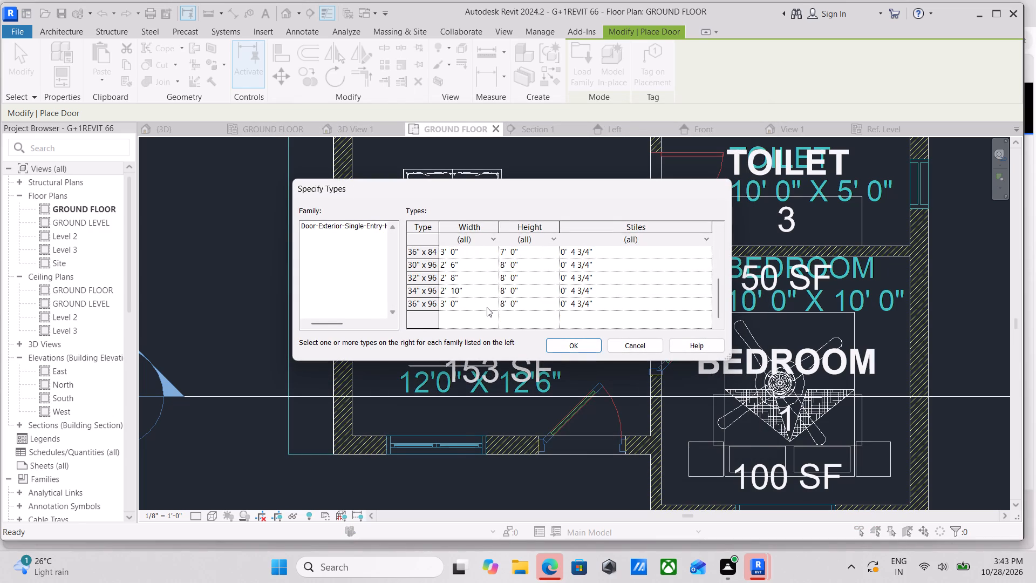
{"action": "scroll", "coordinate": [487, 307], "scroll_direction": "up", "scroll_amount": 3}
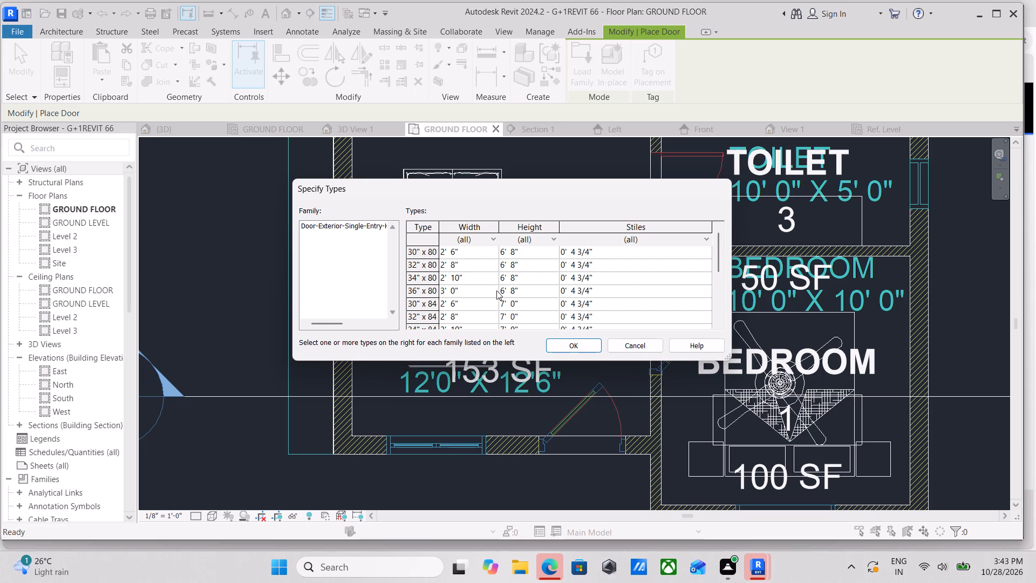
{"action": "scroll", "coordinate": [496, 290], "scroll_direction": "down", "scroll_amount": 1}
{"action": "left_click", "coordinate": [496, 301]}
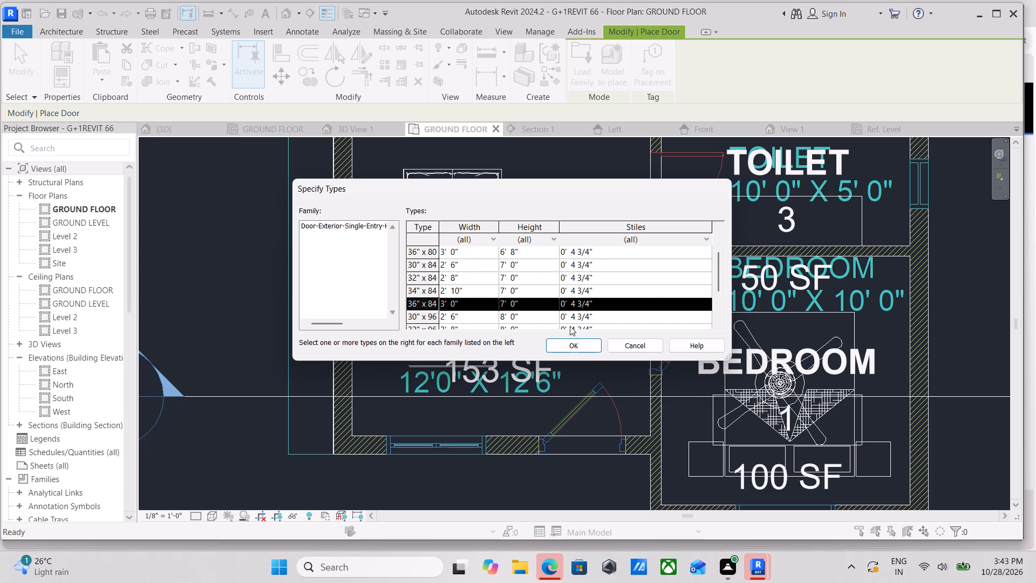
{"action": "left_click", "coordinate": [578, 345]}
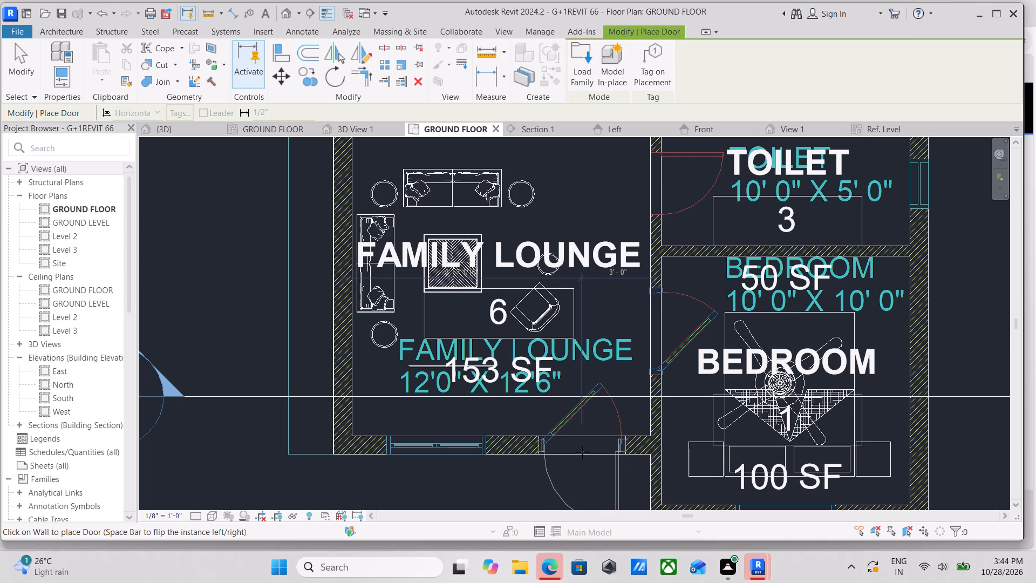
Place the loaded door in the Family Lounge's exterior wall at the plan's entrance opening, swinging outward, and finish the Door command.
{"action": "middle_click_drag", "start_coordinate": [585, 439], "coordinate": [596, 350]}
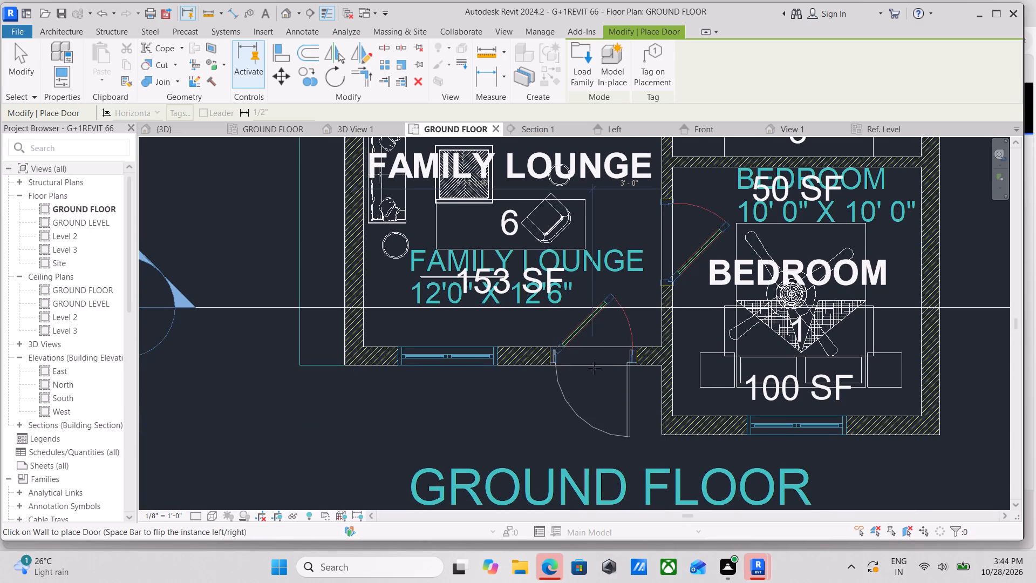
{"action": "scroll", "coordinate": [594, 368], "scroll_direction": "up", "scroll_amount": 6}
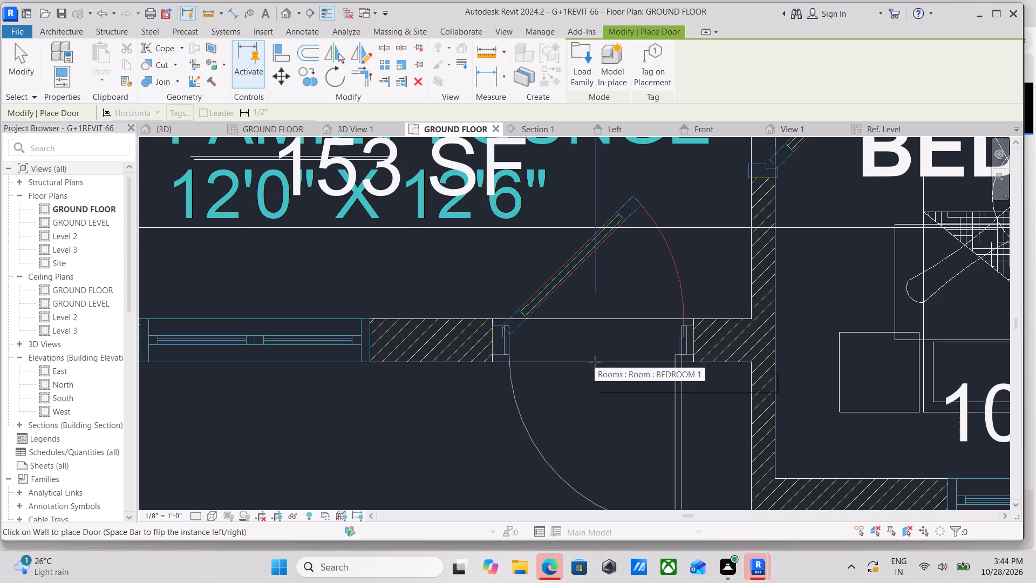
{"action": "scroll", "coordinate": [594, 362], "scroll_direction": "up", "scroll_amount": 1}
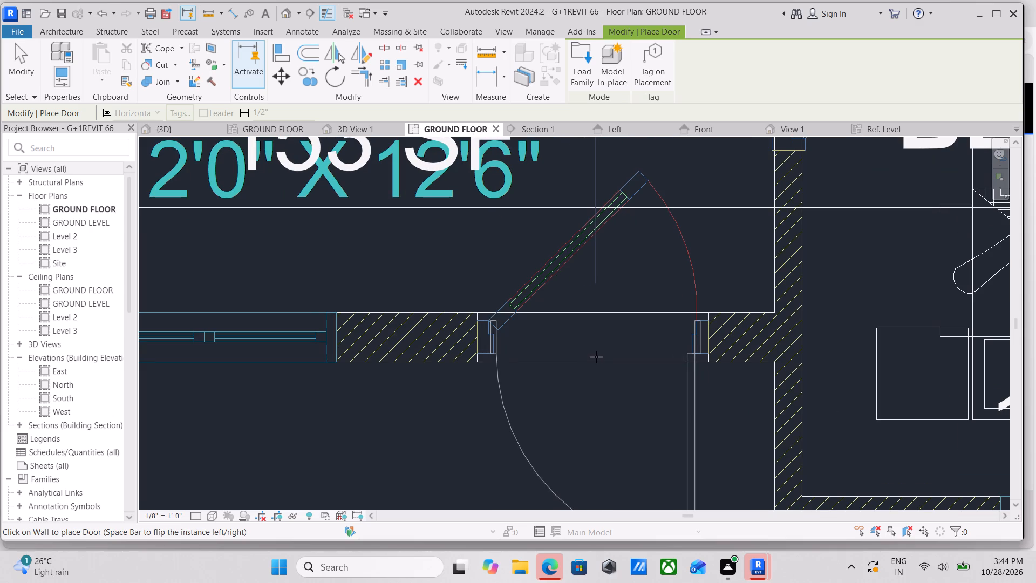
{"action": "left_click", "coordinate": [596, 357]}
{"action": "scroll", "coordinate": [557, 356], "scroll_direction": "down", "scroll_amount": 2}
{"action": "middle_click_drag", "start_coordinate": [557, 356], "coordinate": [354, 387]}
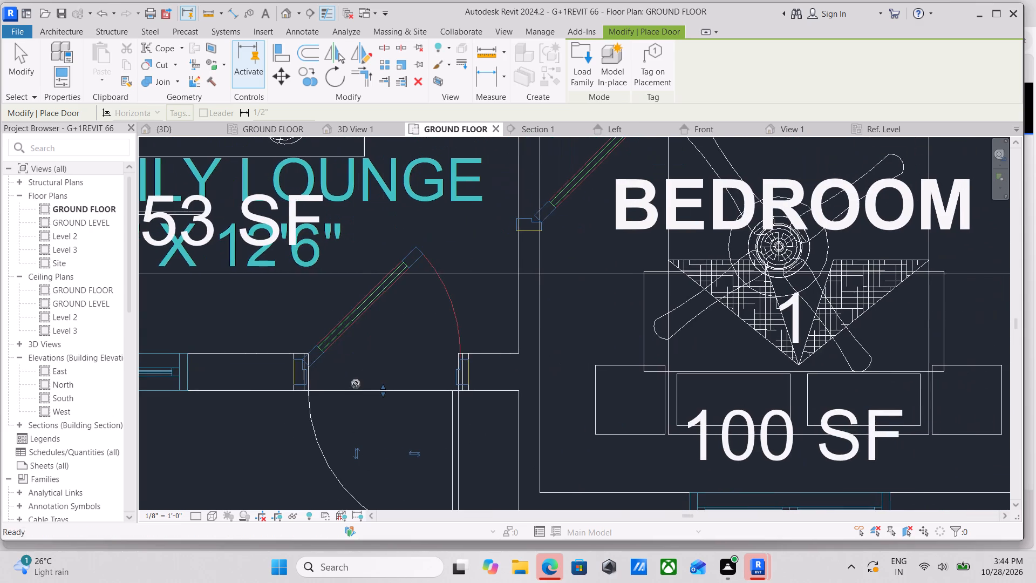
{"action": "middle_click_drag", "start_coordinate": [395, 342], "coordinate": [521, 219]}
{"action": "key", "text": "Escape"}
{"action": "key", "text": "Escape"}
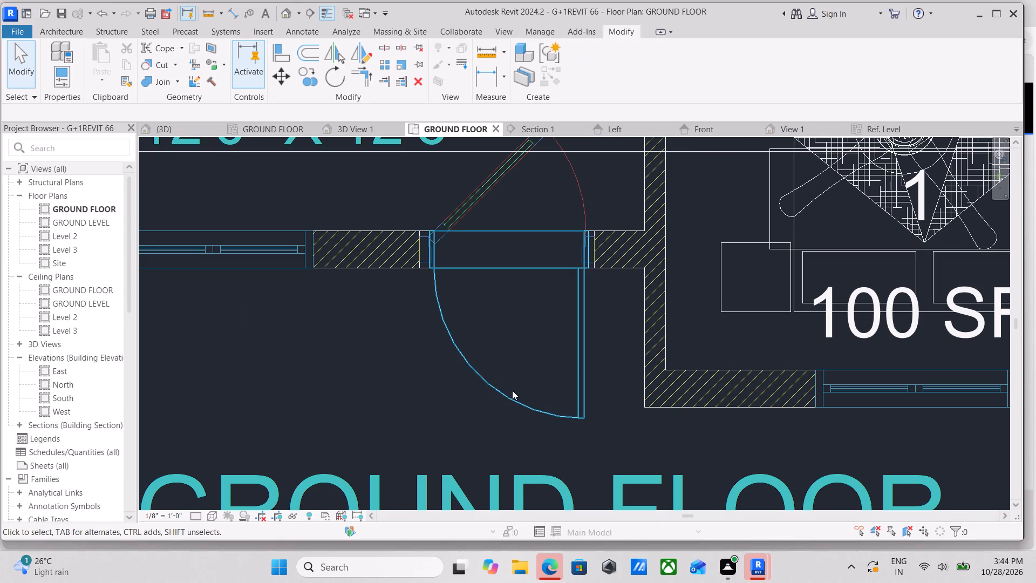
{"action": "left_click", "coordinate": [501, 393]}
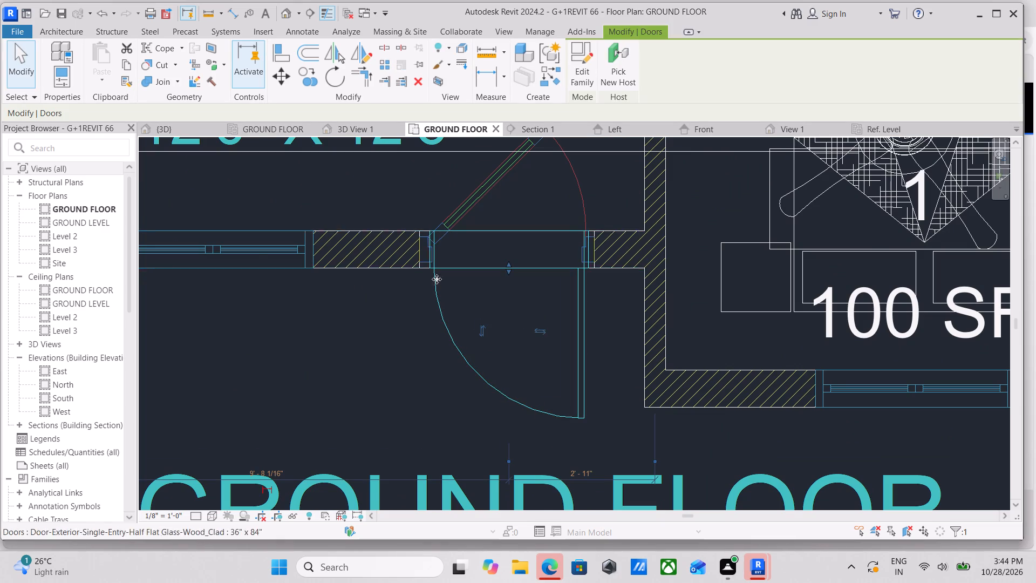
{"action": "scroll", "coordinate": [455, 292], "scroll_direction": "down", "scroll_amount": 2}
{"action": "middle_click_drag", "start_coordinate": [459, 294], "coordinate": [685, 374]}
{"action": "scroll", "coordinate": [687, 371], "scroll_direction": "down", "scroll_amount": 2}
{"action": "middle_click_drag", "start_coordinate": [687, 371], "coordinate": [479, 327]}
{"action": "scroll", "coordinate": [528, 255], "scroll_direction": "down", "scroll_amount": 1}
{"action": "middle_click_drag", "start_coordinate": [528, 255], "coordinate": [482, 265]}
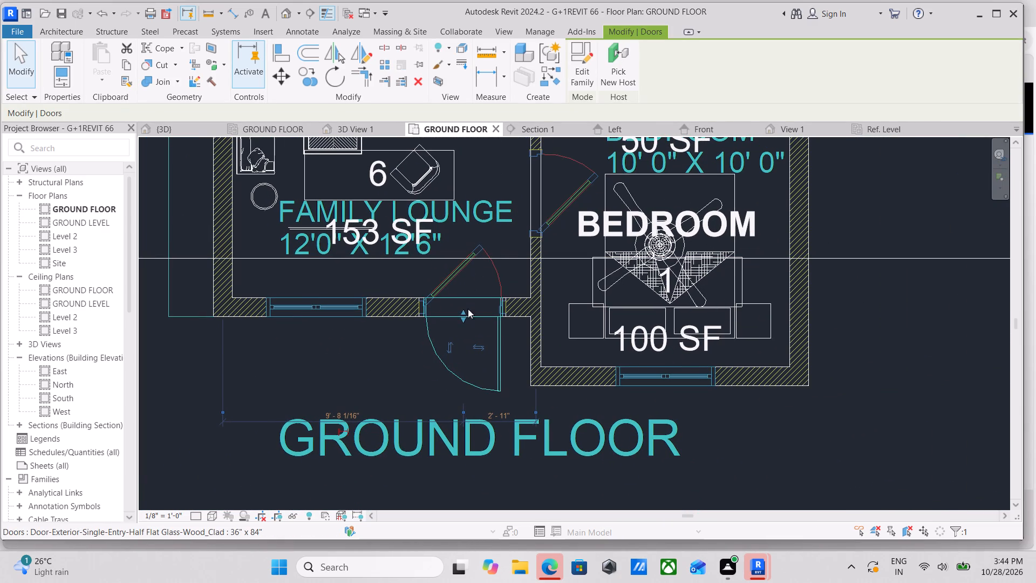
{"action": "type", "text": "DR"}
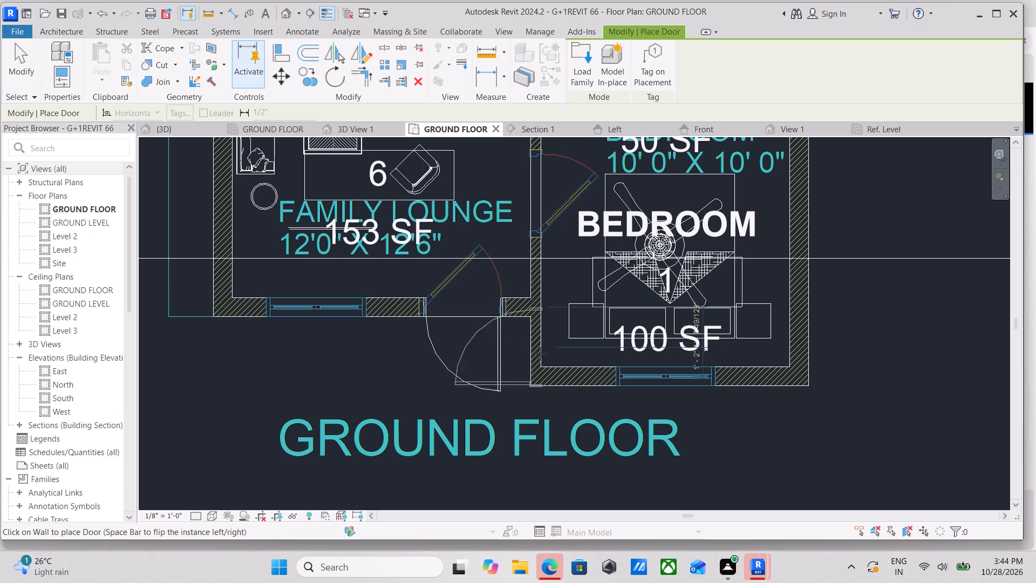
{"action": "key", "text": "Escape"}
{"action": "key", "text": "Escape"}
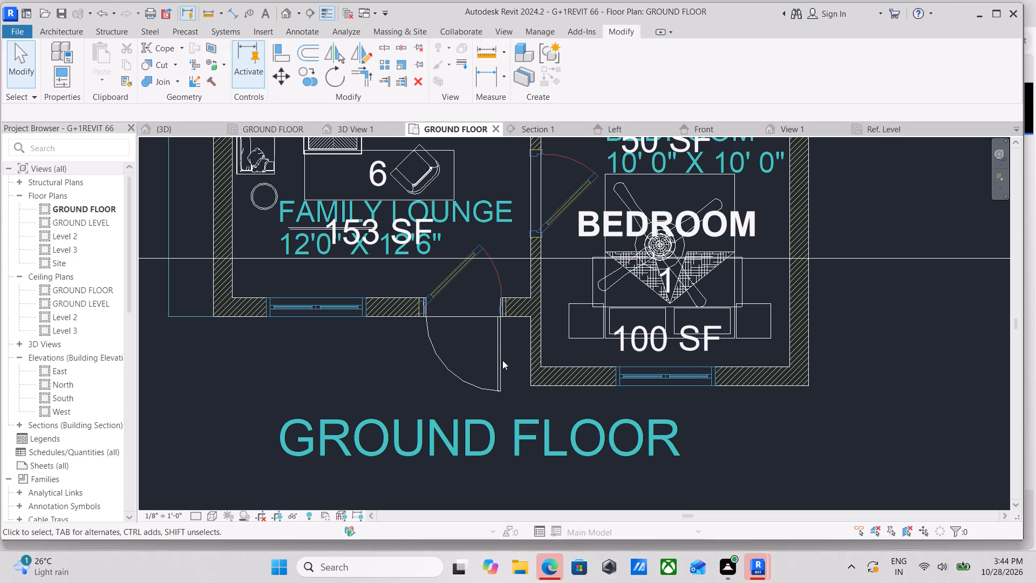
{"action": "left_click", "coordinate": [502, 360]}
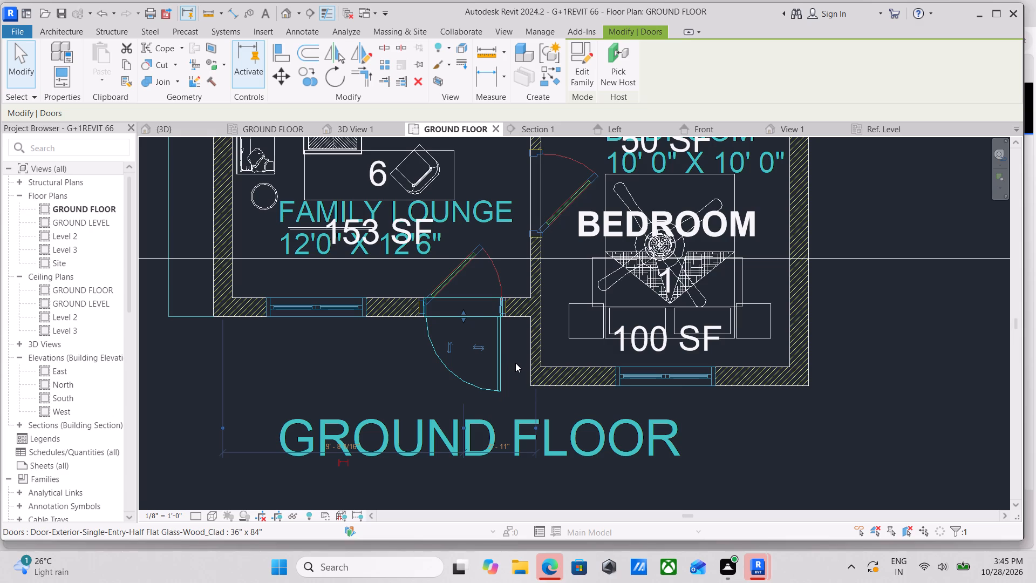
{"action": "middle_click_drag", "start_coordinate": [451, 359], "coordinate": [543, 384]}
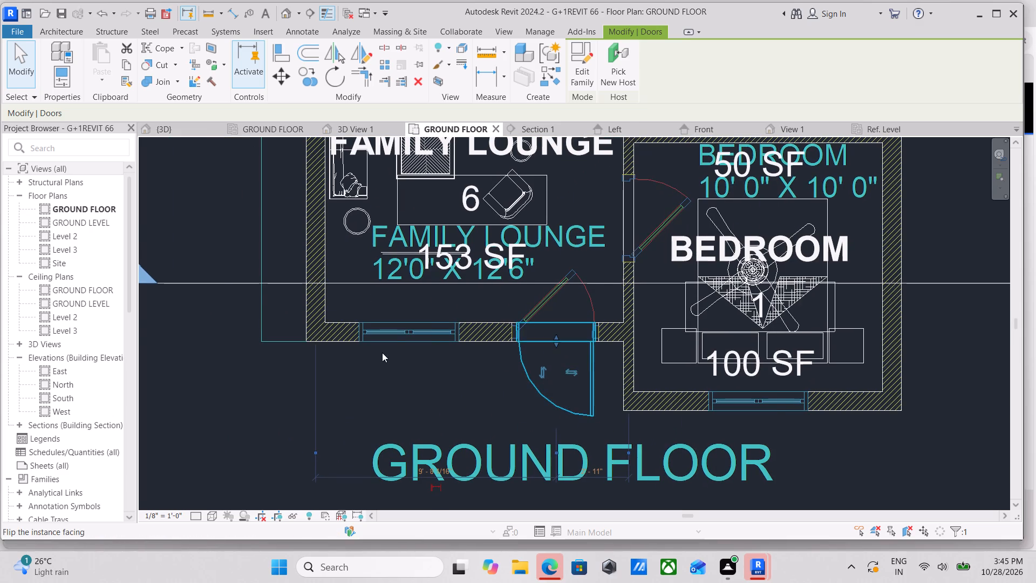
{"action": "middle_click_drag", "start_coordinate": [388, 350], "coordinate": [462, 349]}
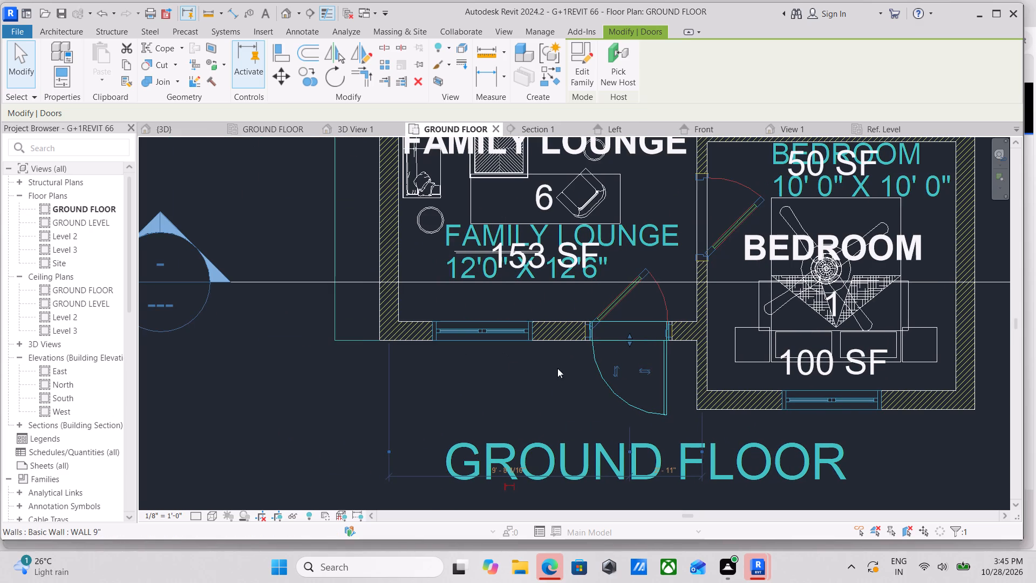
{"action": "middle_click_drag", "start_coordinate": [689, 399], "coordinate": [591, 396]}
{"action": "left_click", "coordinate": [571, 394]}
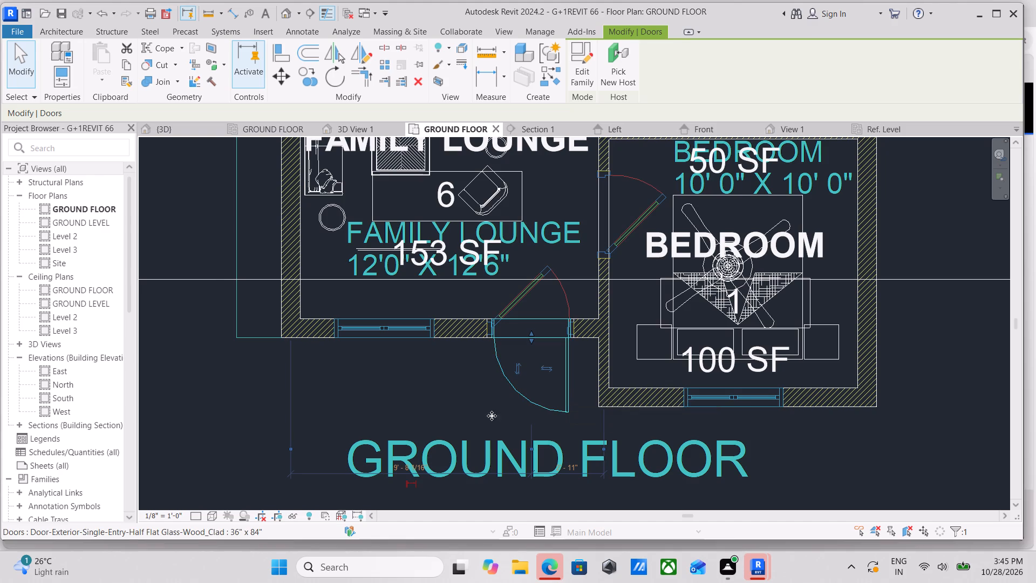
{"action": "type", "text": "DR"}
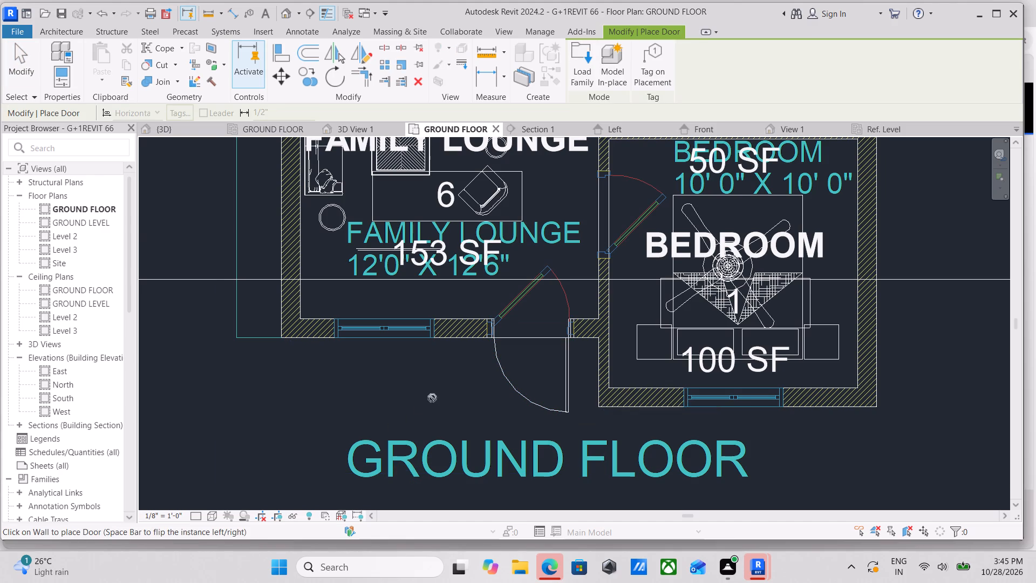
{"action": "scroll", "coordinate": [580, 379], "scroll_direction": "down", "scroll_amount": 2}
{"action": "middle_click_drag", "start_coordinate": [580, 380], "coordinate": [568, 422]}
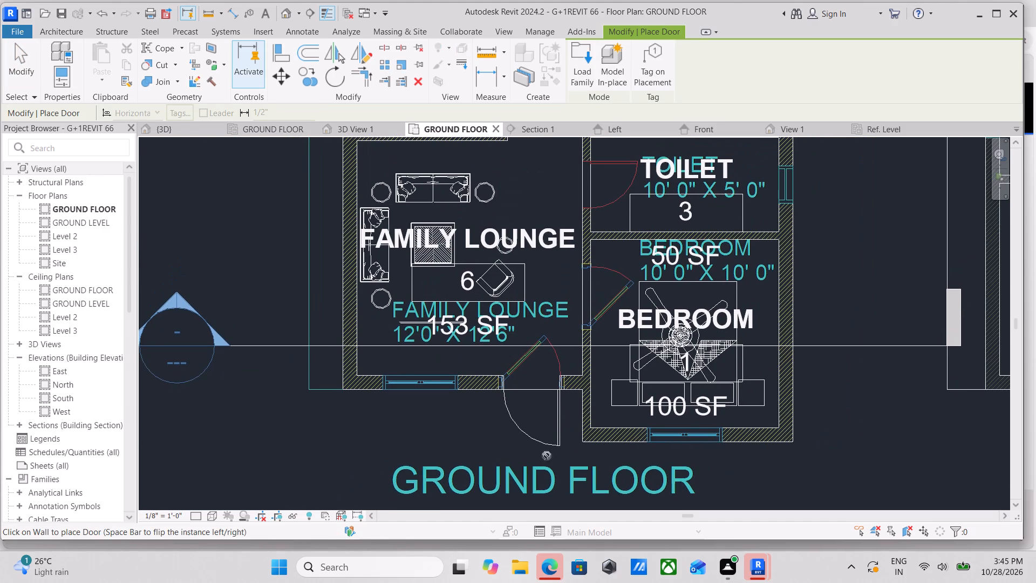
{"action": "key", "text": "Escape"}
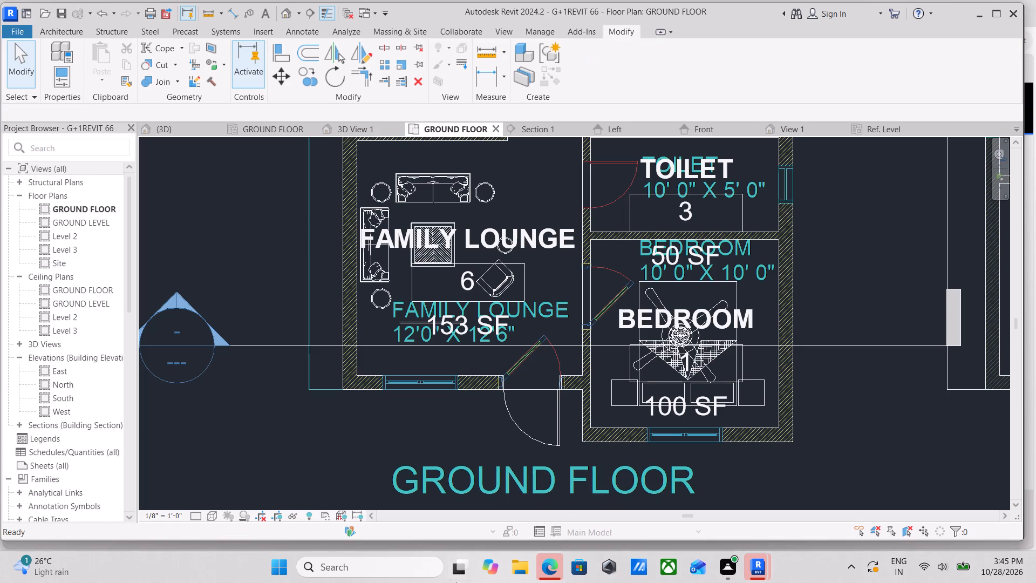
Display the Properties palette beside the ground floor plan.
{"action": "key", "text": "ctrl+1"}
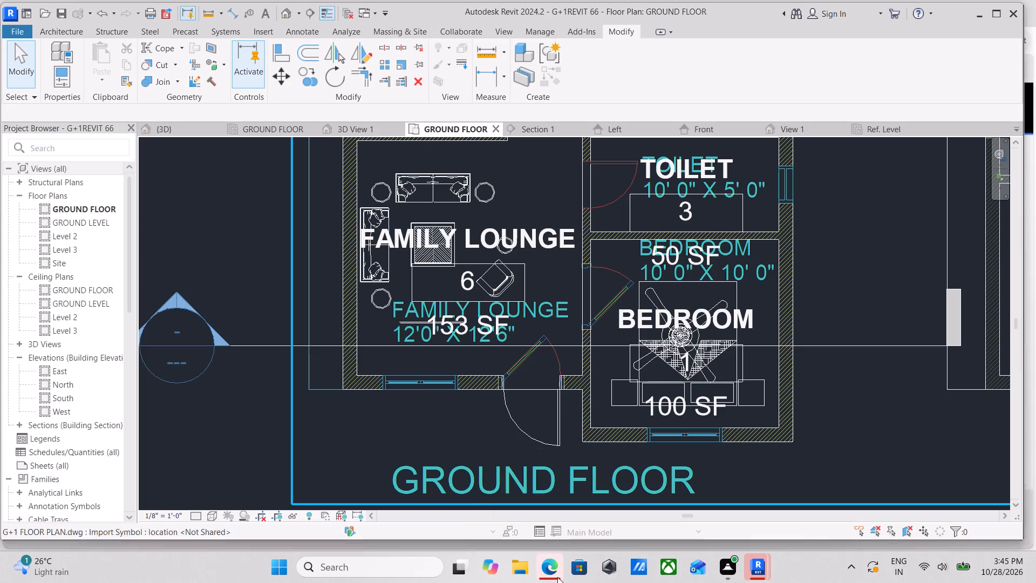
{"action": "middle_click_drag", "start_coordinate": [794, 364], "coordinate": [790, 364]}
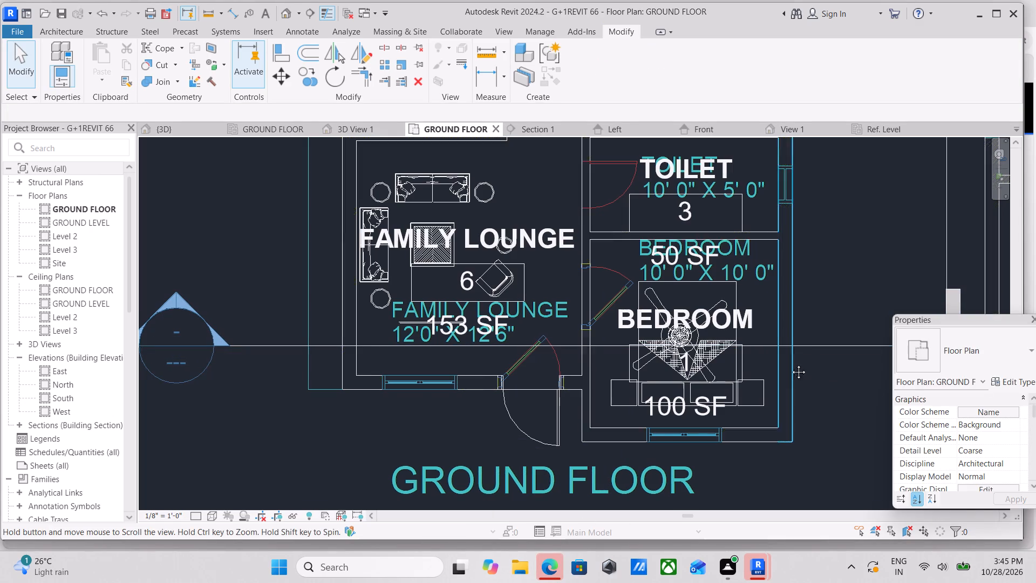
{"action": "middle_click_drag", "start_coordinate": [790, 364], "coordinate": [587, 326]}
{"action": "scroll", "coordinate": [369, 300], "scroll_direction": "down", "scroll_amount": 2}
{"action": "middle_click_drag", "start_coordinate": [381, 291], "coordinate": [432, 274]}
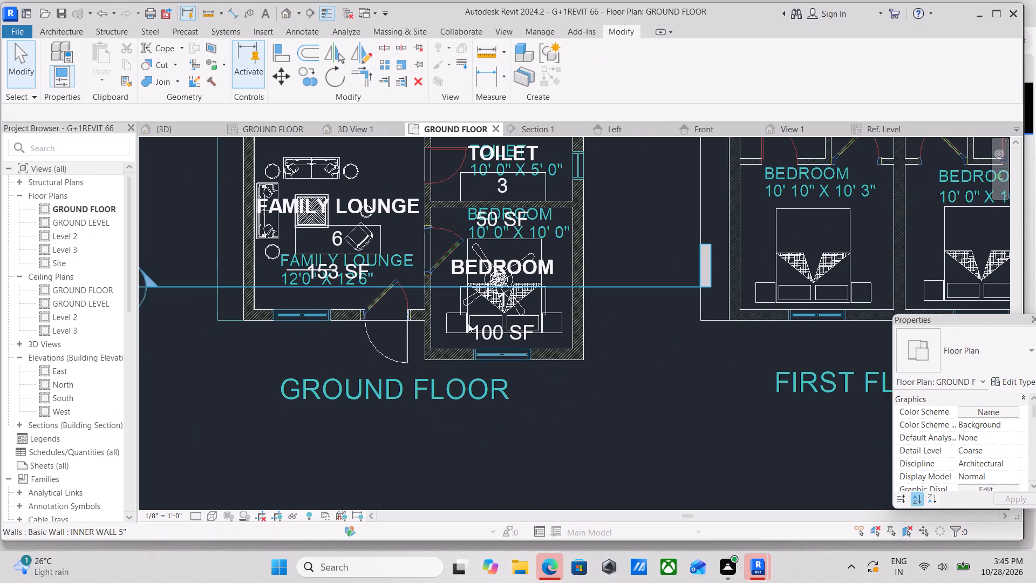
Duplicate the Family Lounge entrance door's 36" x 84" type under the name MAIN DOOR 3'4" X 7'.
{"action": "left_click", "coordinate": [408, 348]}
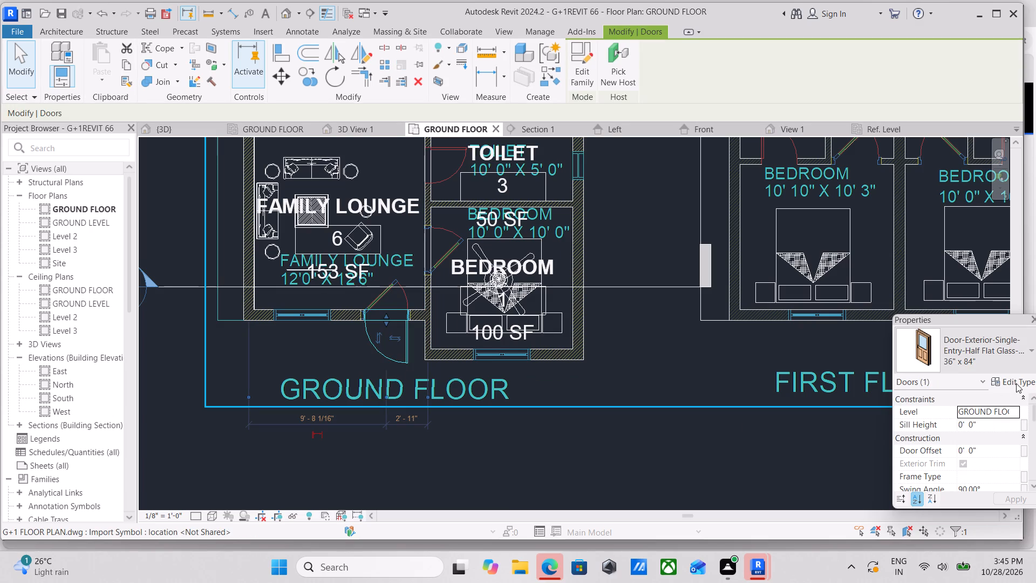
{"action": "left_click", "coordinate": [1016, 384]}
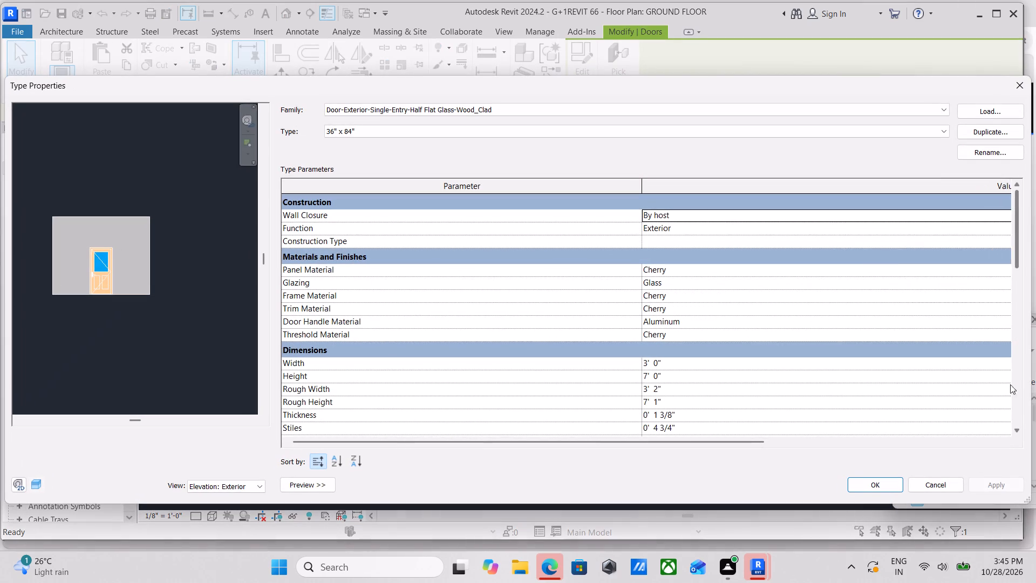
{"action": "left_click", "coordinate": [1014, 131]}
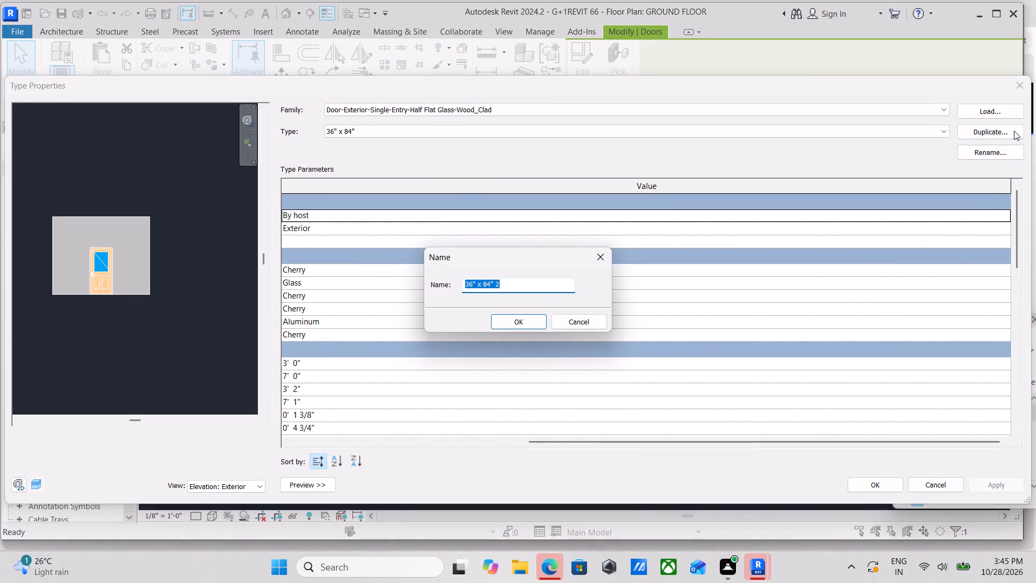
{"action": "key", "text": "m"}
{"action": "type", "text": "AIN"}
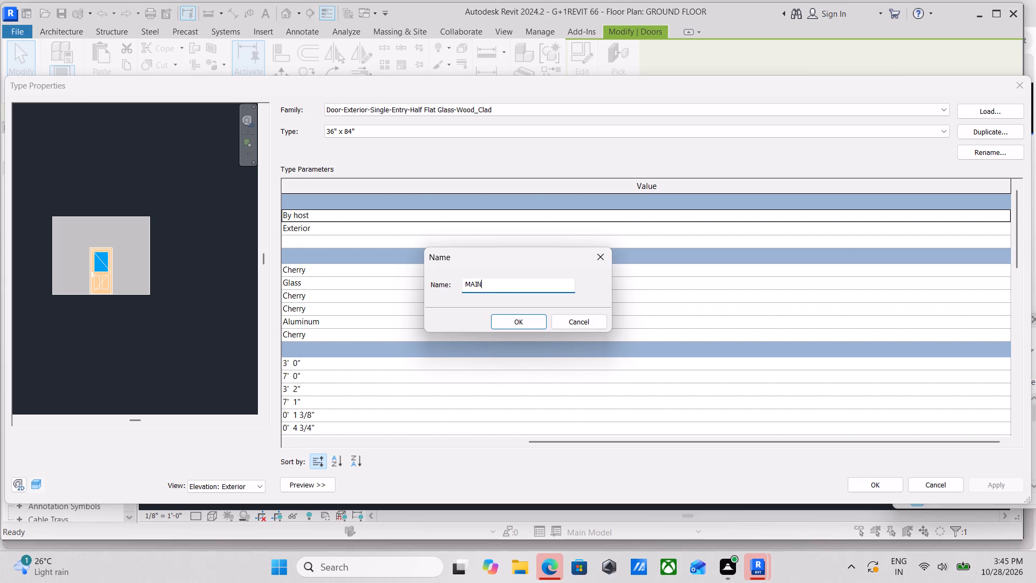
{"action": "key", "text": "space"}
{"action": "type", "text": "DOOR"}
{"action": "key", "text": "space"}
{"action": "type", "text": "3'4"}
{"action": "key", "text": "shift+quotedbl"}
{"action": "key", "text": "space"}
{"action": "type", "text": "X"}
{"action": "key", "text": "space"}
{"action": "type", "text": "7'"}
{"action": "left_click", "coordinate": [510, 324]}
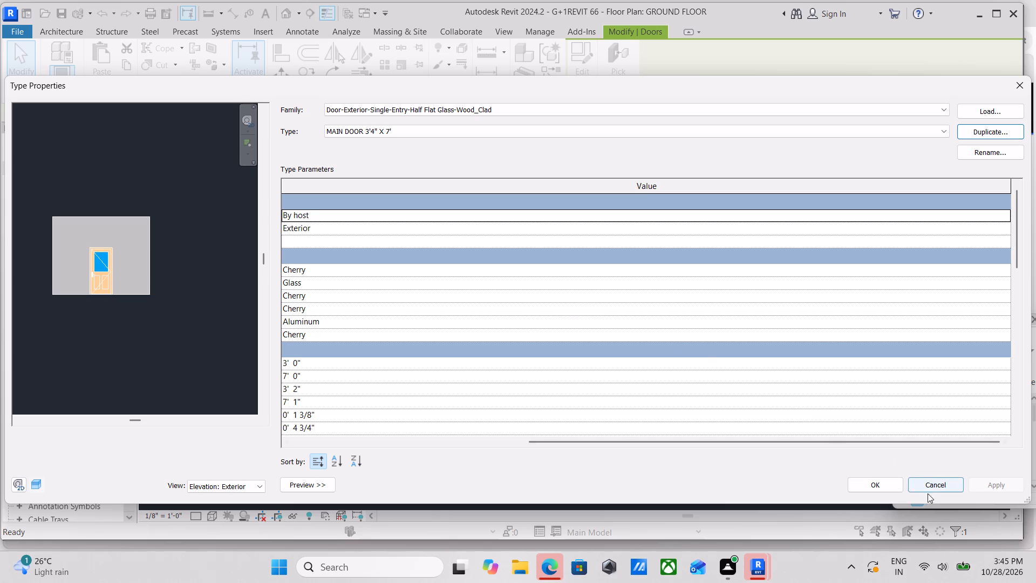
{"action": "left_click", "coordinate": [880, 486]}
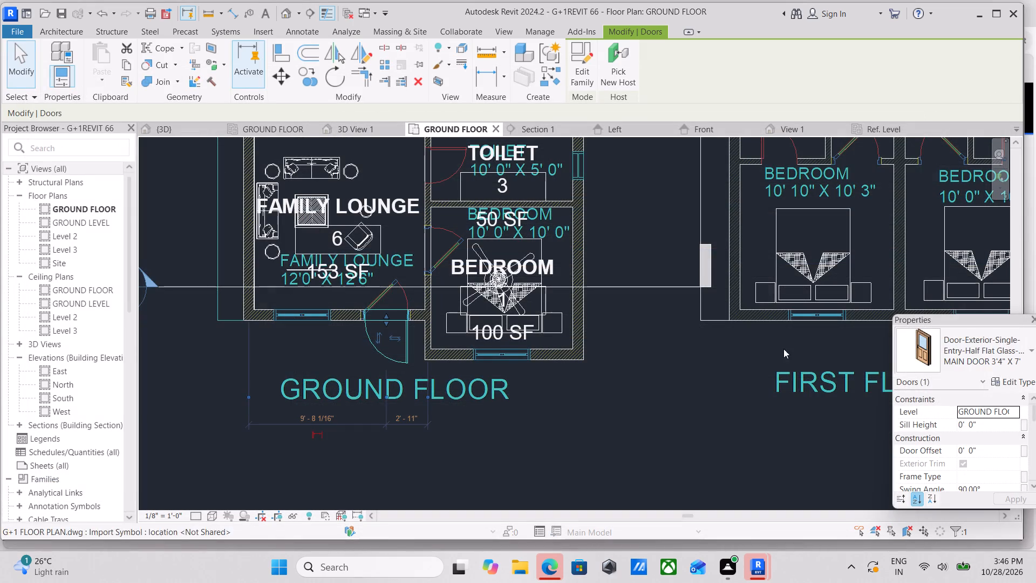
Set the width of the entrance door's MAIN DOOR type to 3'4" and deselect the door.
{"action": "scroll", "coordinate": [358, 316], "scroll_direction": "up", "scroll_amount": 1}
{"action": "scroll", "coordinate": [374, 363], "scroll_direction": "up", "scroll_amount": 2}
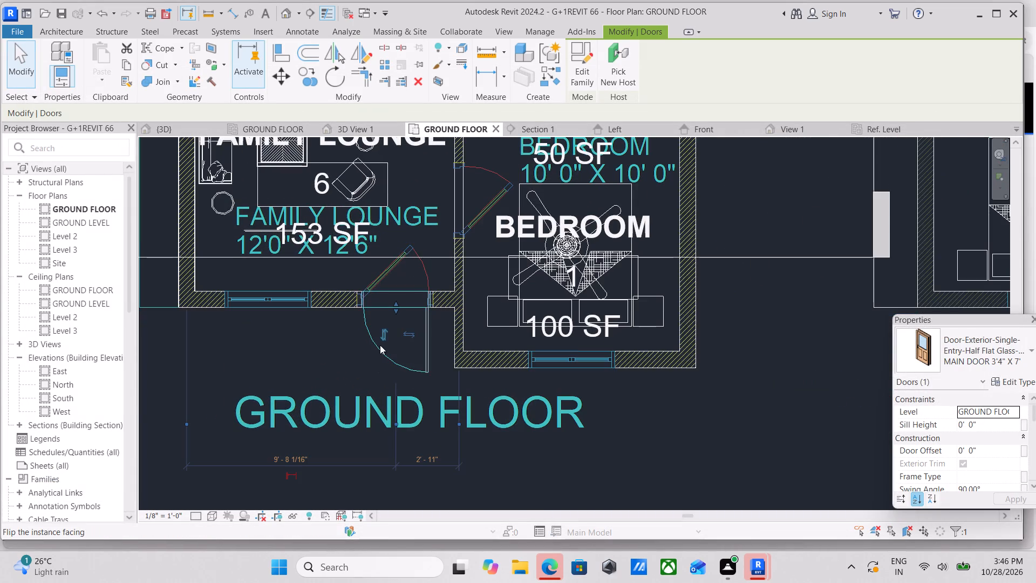
{"action": "middle_click_drag", "start_coordinate": [375, 340], "coordinate": [478, 348]}
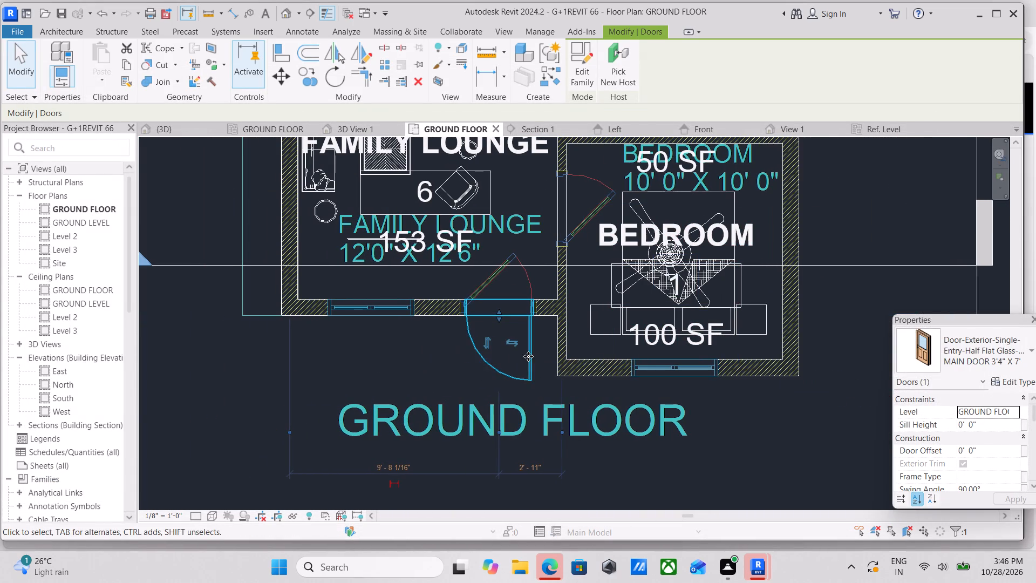
{"action": "left_click", "coordinate": [1002, 379]}
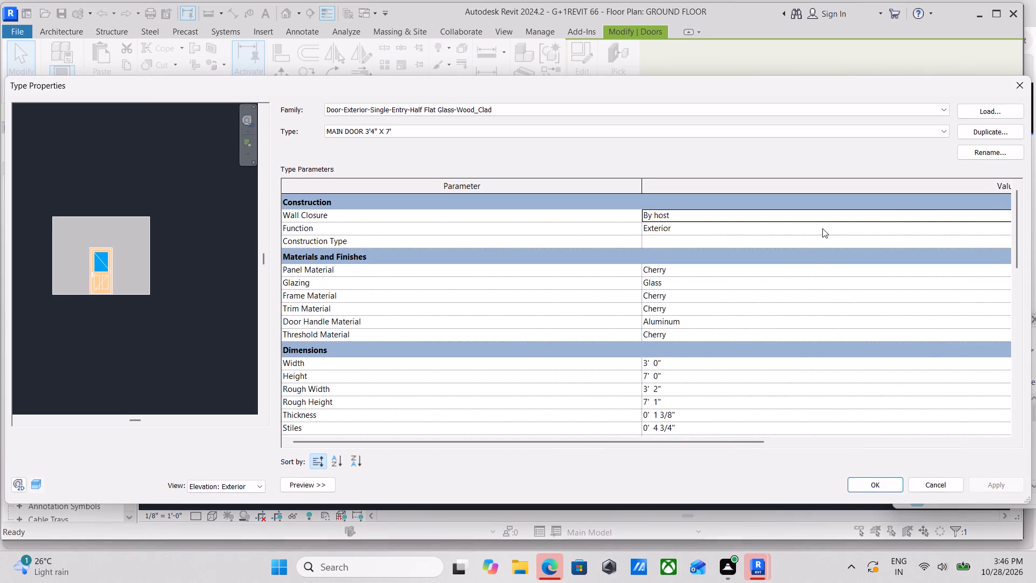
{"action": "left_click", "coordinate": [670, 363]}
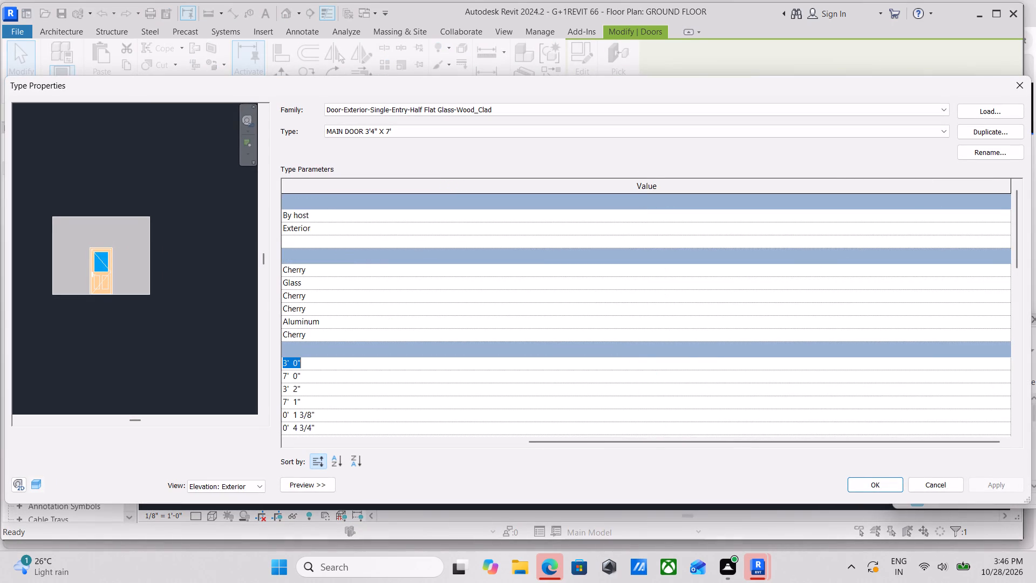
{"action": "key", "text": "3"}
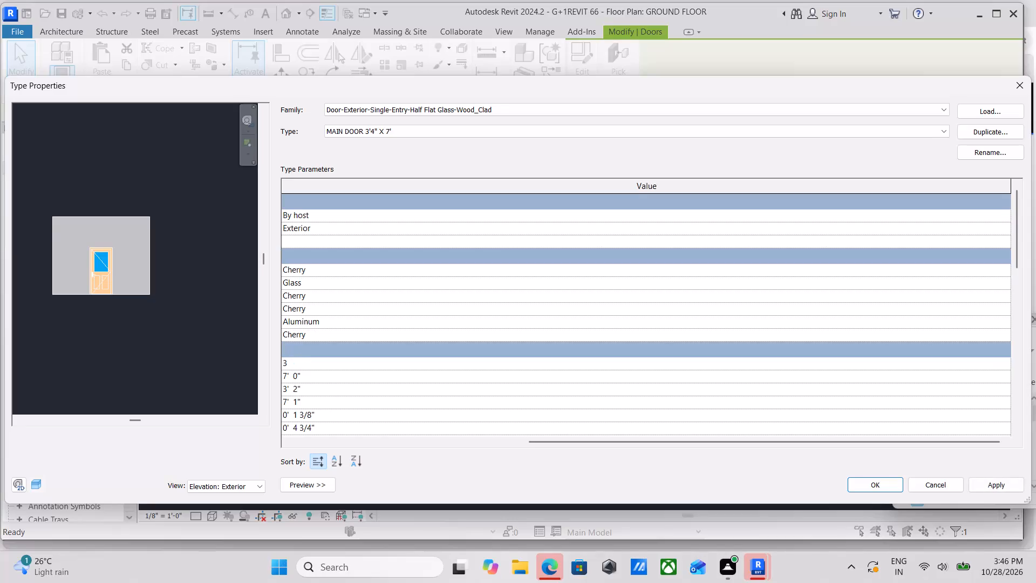
{"action": "type", "text": "'4"}
{"action": "key", "text": "shift+quotedbl"}
{"action": "left_click", "coordinate": [999, 490]}
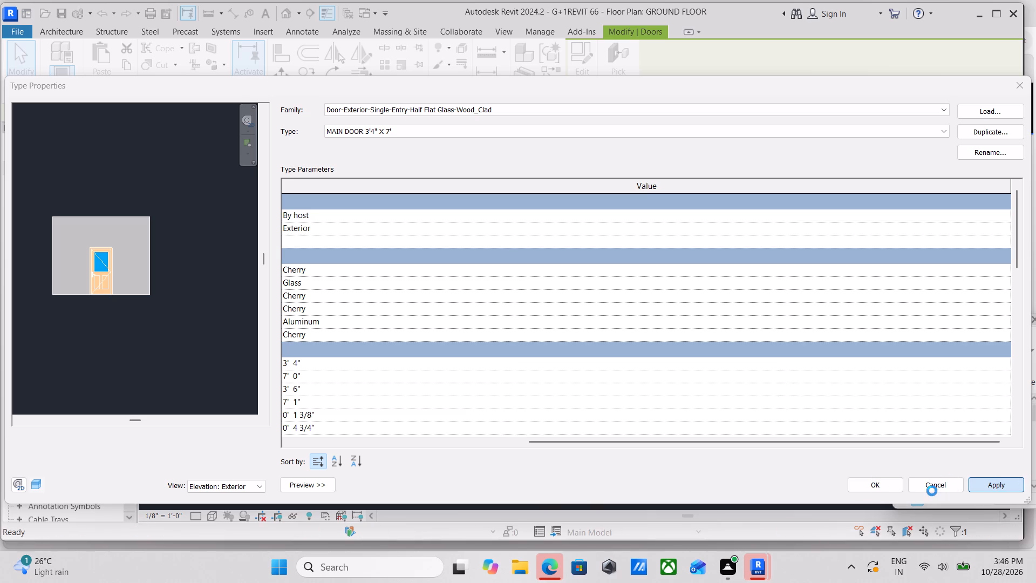
{"action": "left_click", "coordinate": [870, 489]}
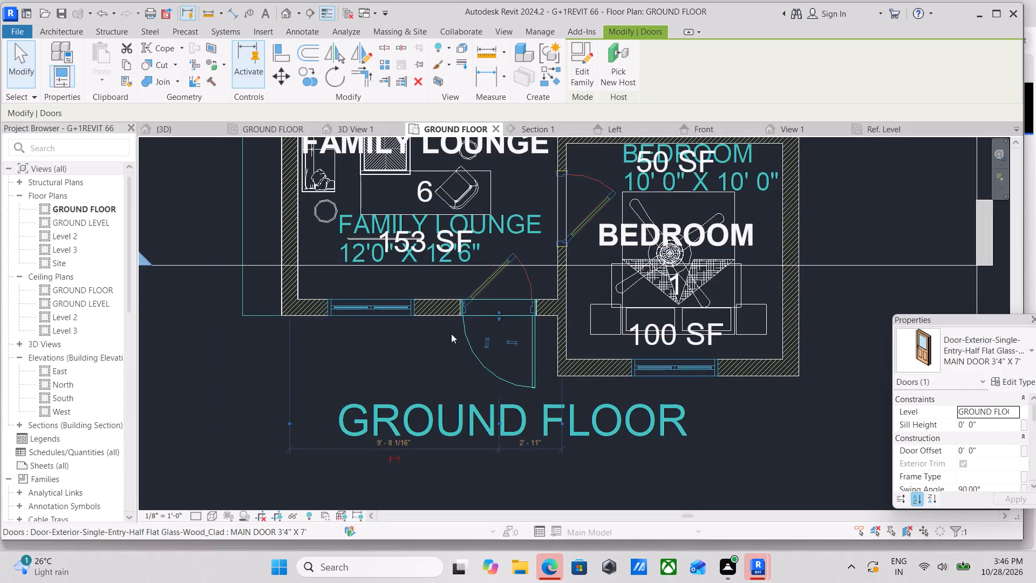
{"action": "scroll", "coordinate": [451, 333], "scroll_direction": "down", "scroll_amount": 1}
{"action": "middle_click_drag", "start_coordinate": [456, 334], "coordinate": [570, 334]}
{"action": "scroll", "coordinate": [515, 334], "scroll_direction": "up", "scroll_amount": 5}
{"action": "key", "text": "Escape"}
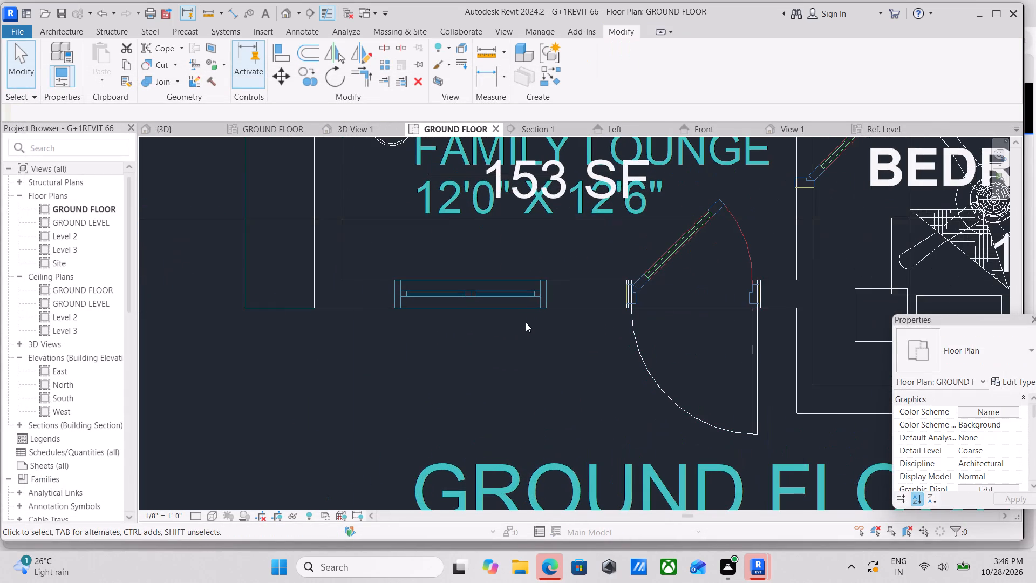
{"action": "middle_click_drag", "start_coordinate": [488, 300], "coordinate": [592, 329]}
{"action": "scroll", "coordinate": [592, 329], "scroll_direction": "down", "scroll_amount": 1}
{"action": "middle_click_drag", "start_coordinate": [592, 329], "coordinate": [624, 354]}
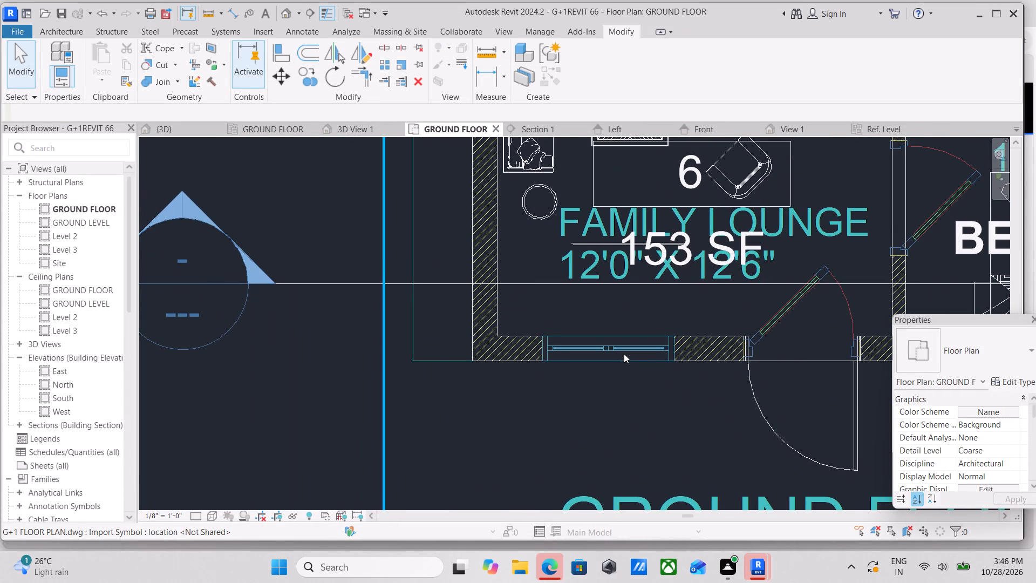
Change the Family Lounge entrance door's type to the 36" x 84" size of the same exterior door family.
{"action": "scroll", "coordinate": [624, 354], "scroll_direction": "down", "scroll_amount": 1}
{"action": "middle_click_drag", "start_coordinate": [624, 354], "coordinate": [409, 373]}
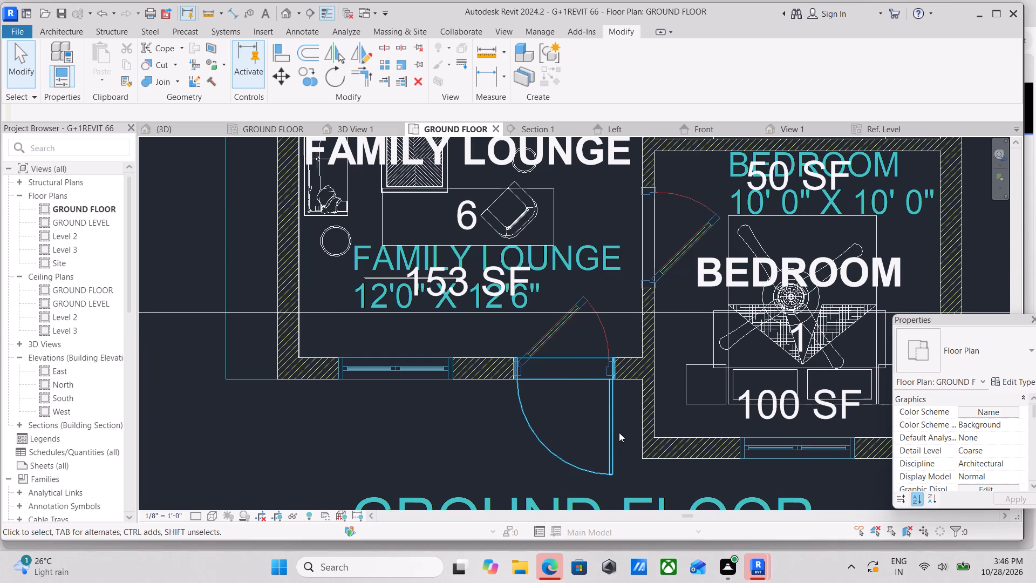
{"action": "left_click", "coordinate": [618, 432]}
{"action": "left_click", "coordinate": [1032, 366]}
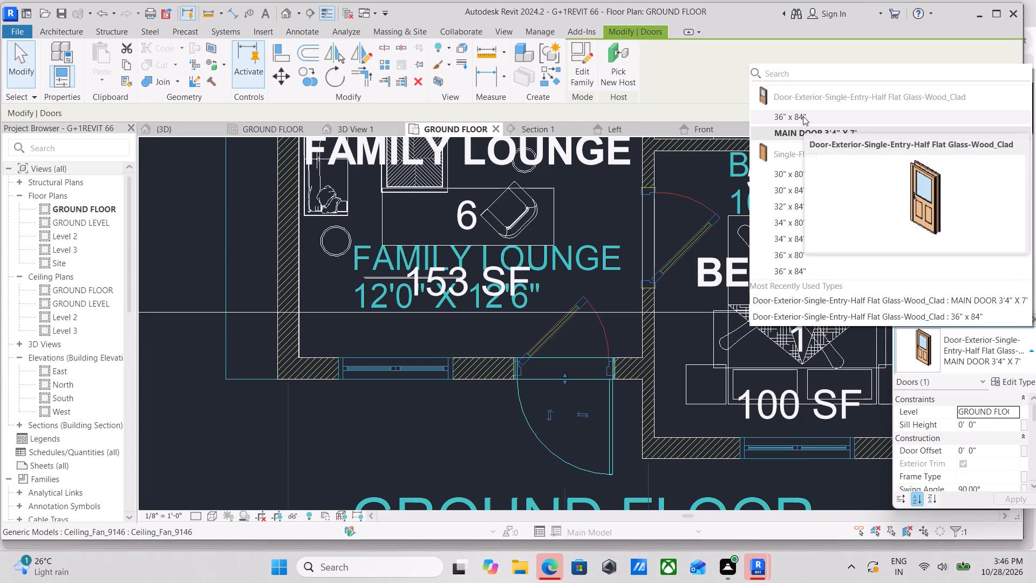
{"action": "key", "text": "Escape"}
{"action": "left_click", "coordinate": [1022, 358]}
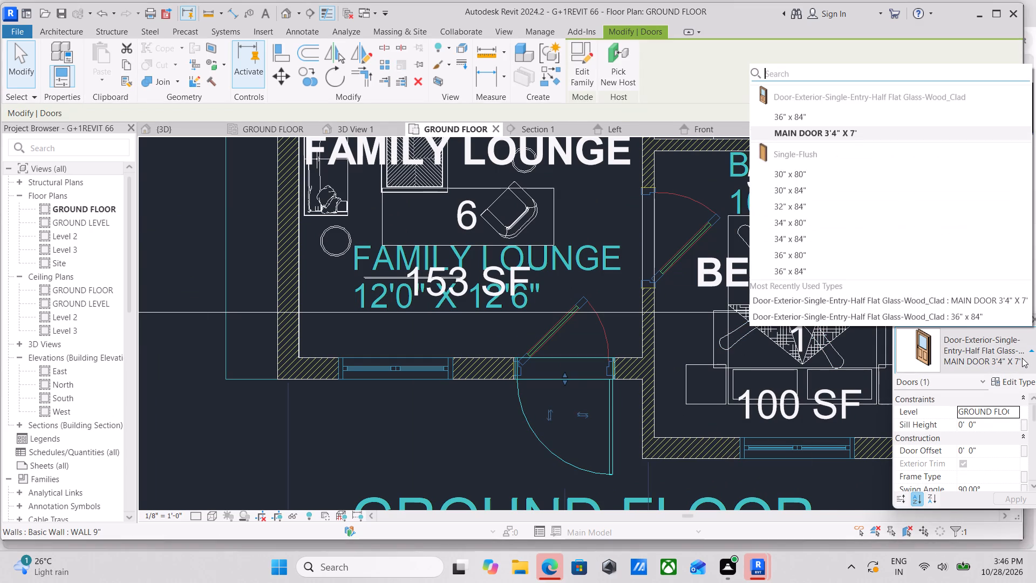
{"action": "left_click", "coordinate": [778, 112]}
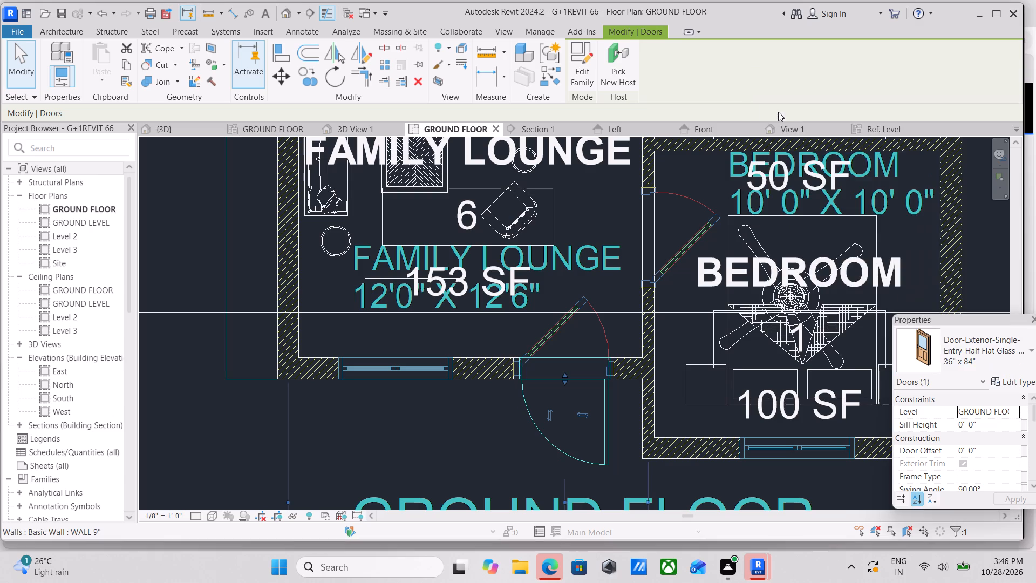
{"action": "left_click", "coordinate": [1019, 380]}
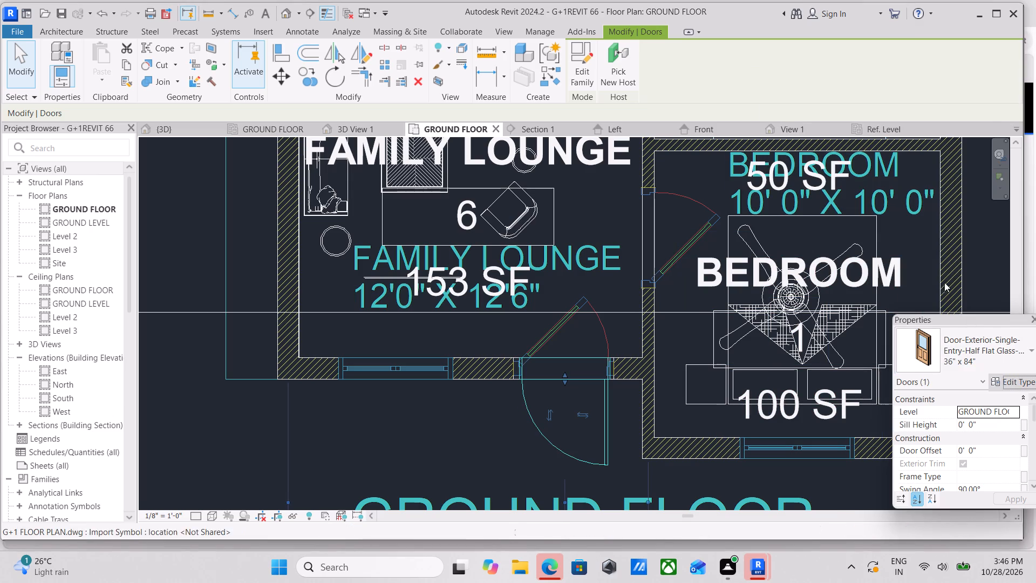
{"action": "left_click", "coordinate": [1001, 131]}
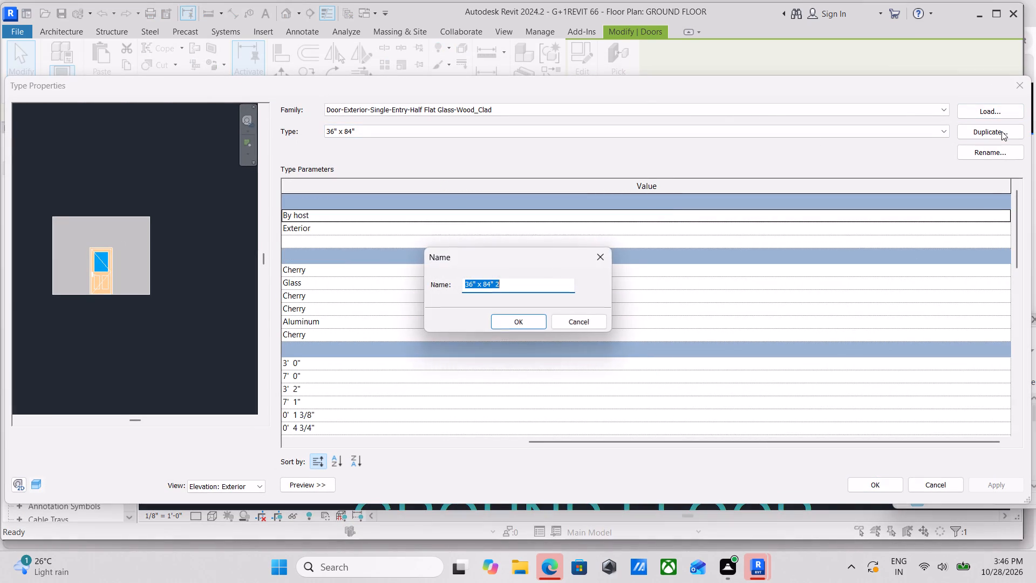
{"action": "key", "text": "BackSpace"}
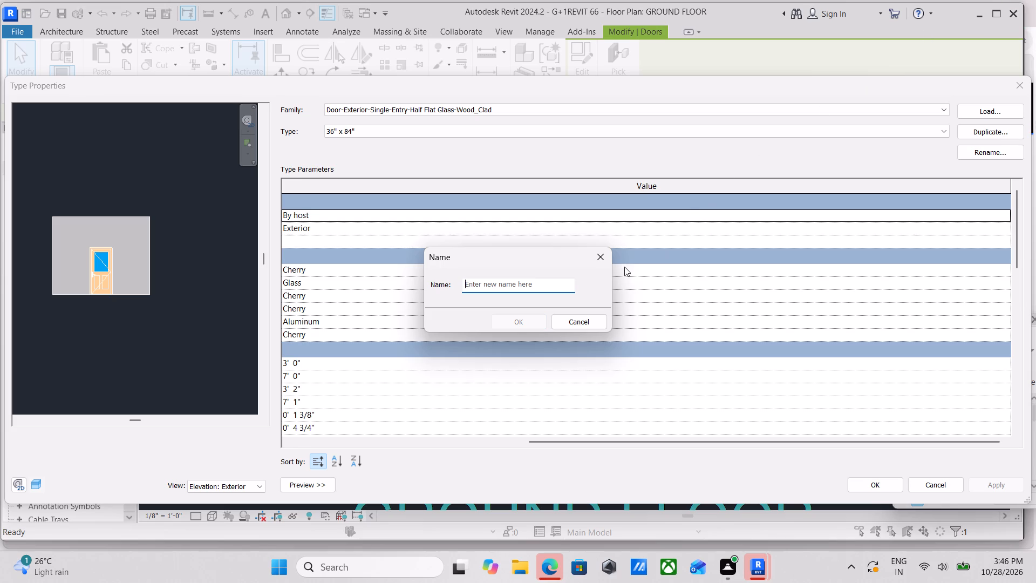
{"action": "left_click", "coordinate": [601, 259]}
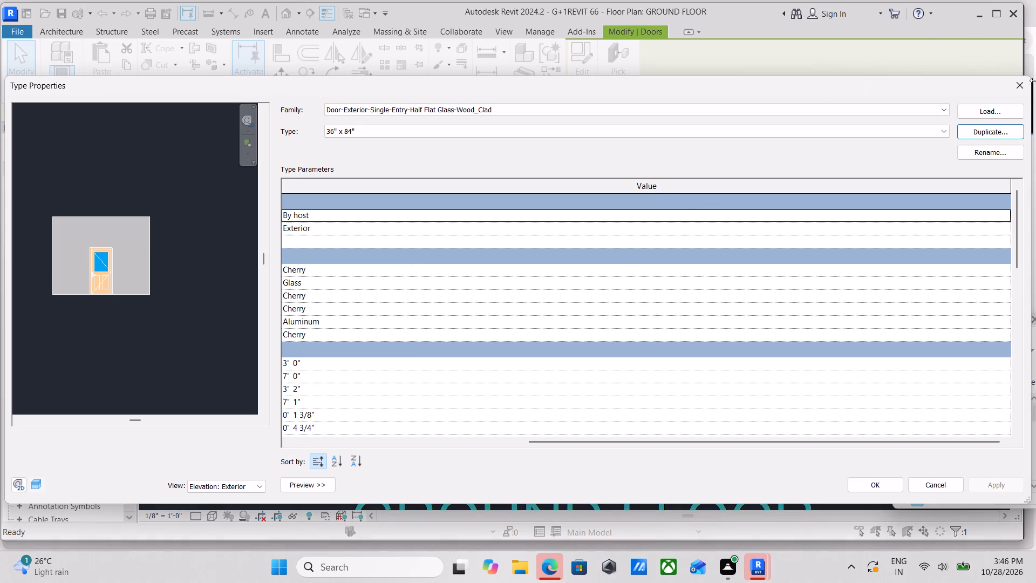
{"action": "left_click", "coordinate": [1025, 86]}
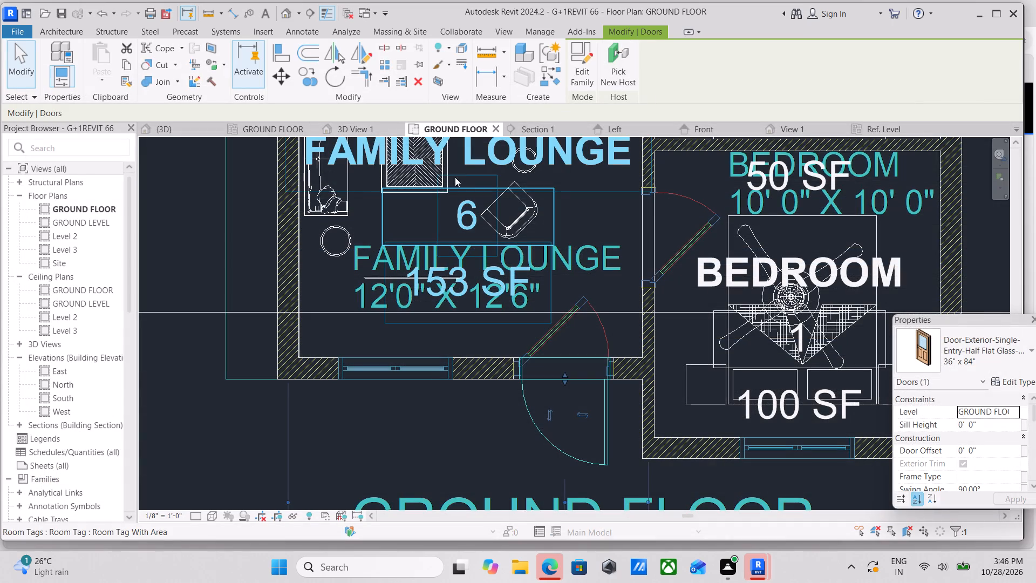
Start the Door command and choose the Door-Interior-Single-4_Panel-Wood family from the Residential folder for loading.
{"action": "type", "text": "DR"}
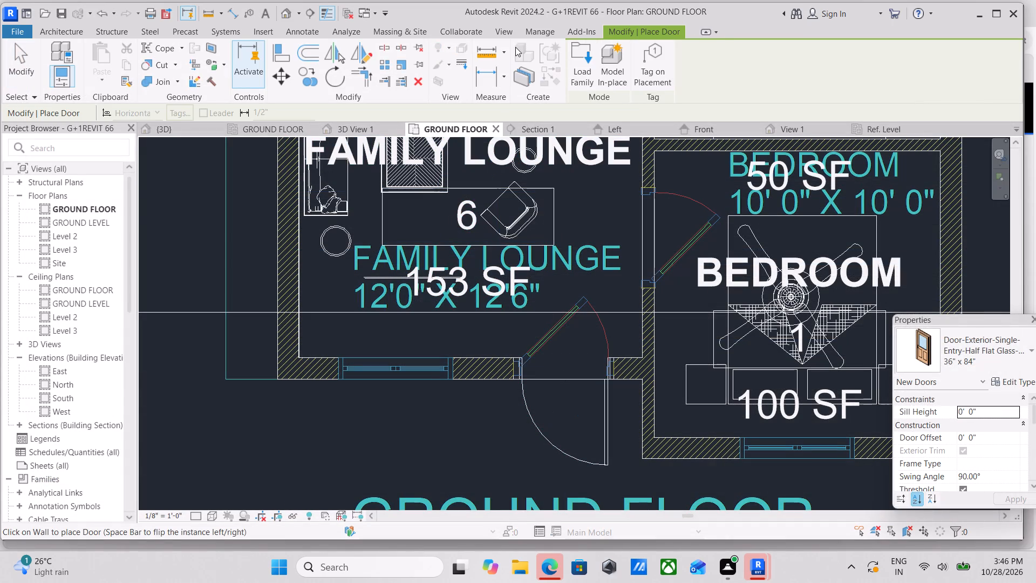
{"action": "left_click", "coordinate": [572, 59]}
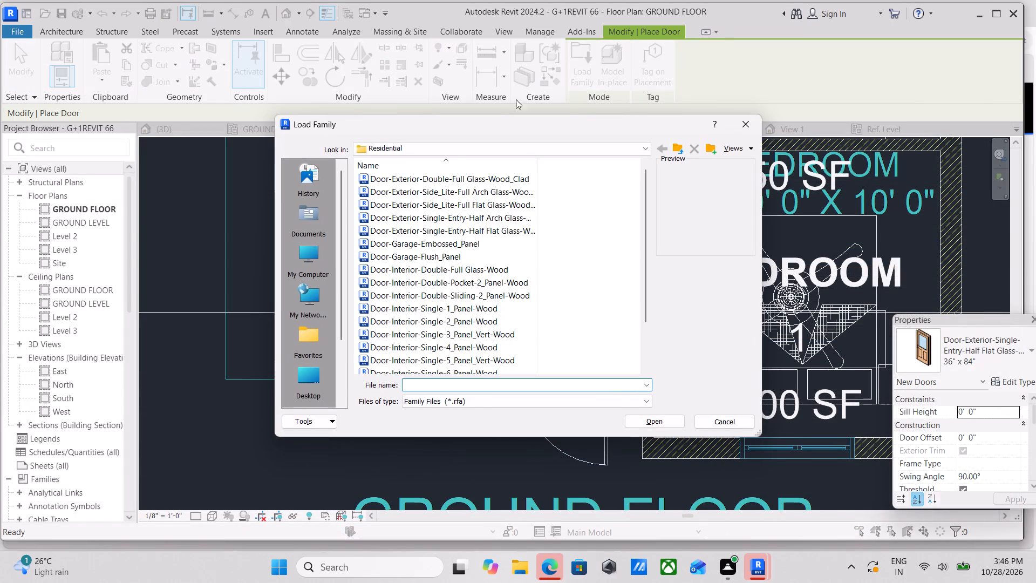
{"action": "scroll", "coordinate": [401, 194], "scroll_direction": "up", "scroll_amount": 3}
{"action": "left_click", "coordinate": [414, 175]}
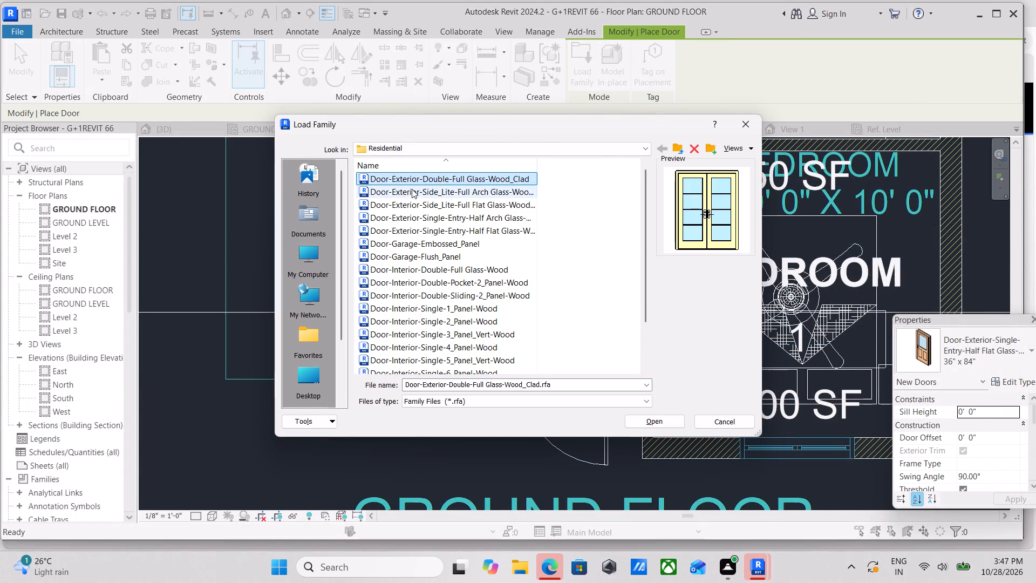
{"action": "left_click", "coordinate": [410, 193]}
{"action": "scroll", "coordinate": [419, 216], "scroll_direction": "down", "scroll_amount": 2}
{"action": "left_click", "coordinate": [419, 218]}
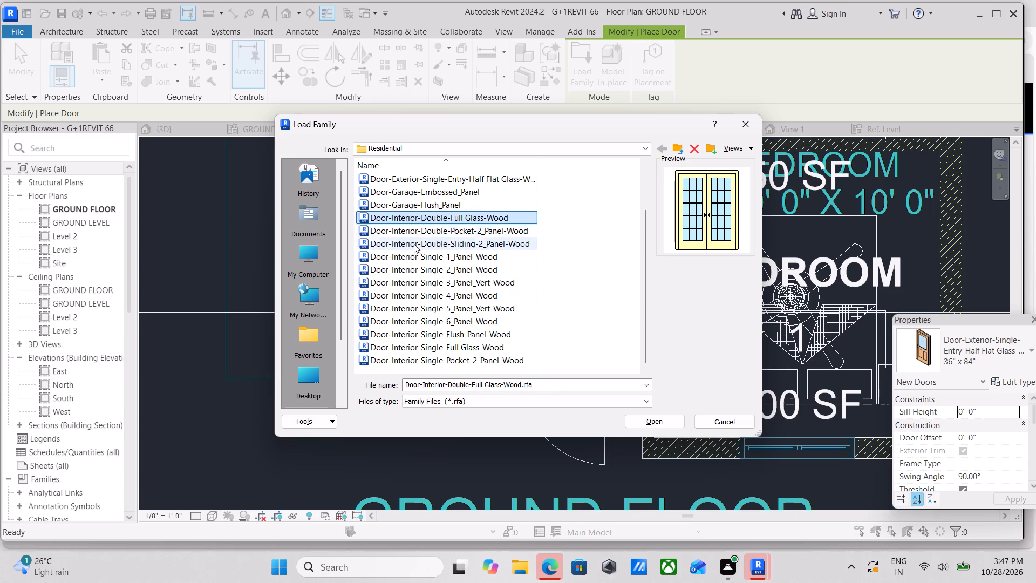
{"action": "left_click", "coordinate": [414, 248]}
{"action": "scroll", "coordinate": [418, 250], "scroll_direction": "down", "scroll_amount": 2}
{"action": "left_click", "coordinate": [431, 262]}
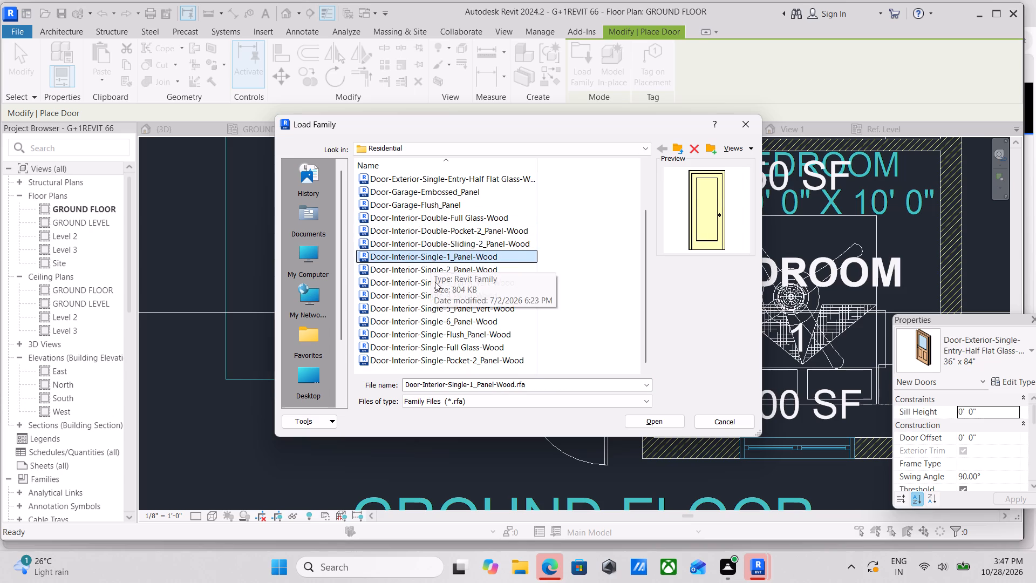
{"action": "left_click", "coordinate": [435, 282]}
{"action": "left_click", "coordinate": [446, 257]}
{"action": "scroll", "coordinate": [441, 302], "scroll_direction": "down", "scroll_amount": 1}
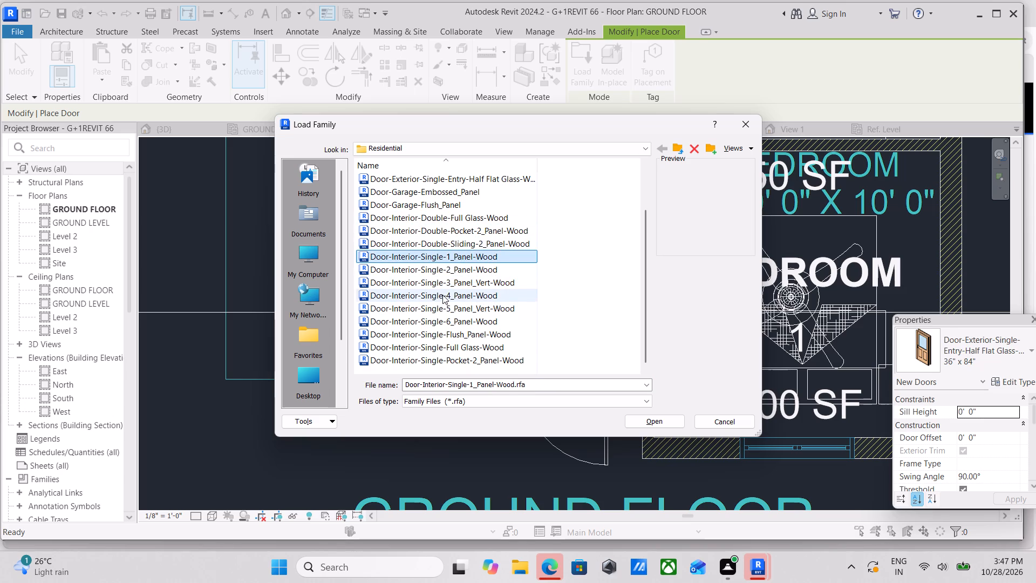
{"action": "left_click", "coordinate": [442, 295]}
{"action": "left_click", "coordinate": [441, 248]}
{"action": "left_click", "coordinate": [447, 292]}
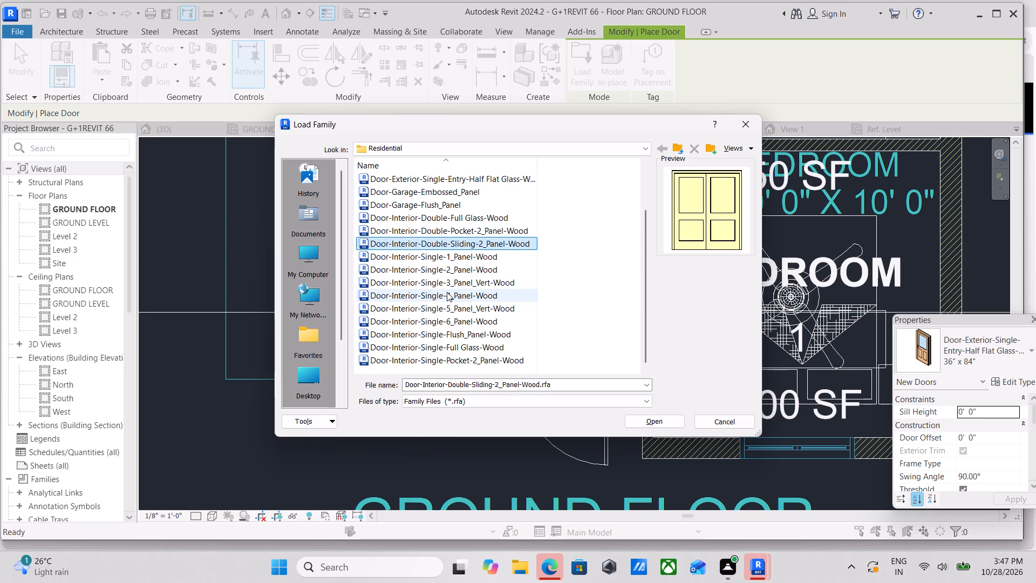
{"action": "left_click", "coordinate": [650, 421]}
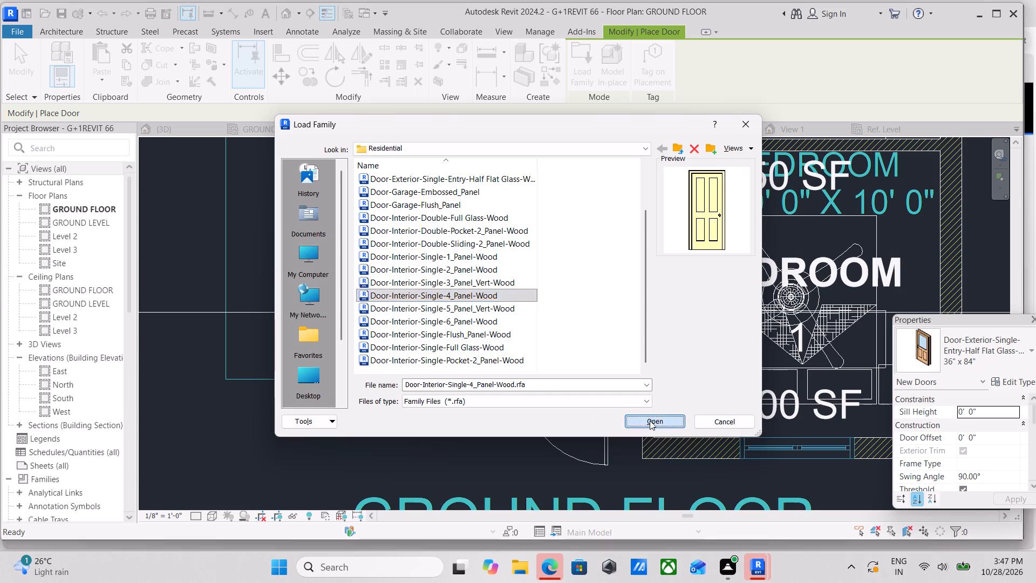
Load the 36" x 84" type of the four-panel interior wood door family.
{"action": "scroll", "coordinate": [453, 309], "scroll_direction": "down", "scroll_amount": 3}
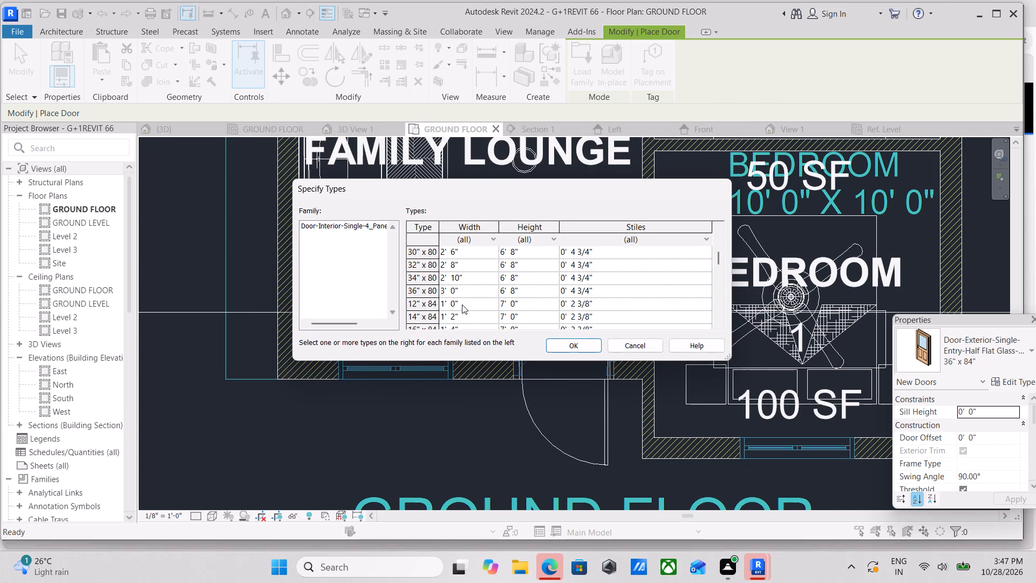
{"action": "scroll", "coordinate": [464, 304], "scroll_direction": "down", "scroll_amount": 4}
{"action": "left_click", "coordinate": [467, 304]}
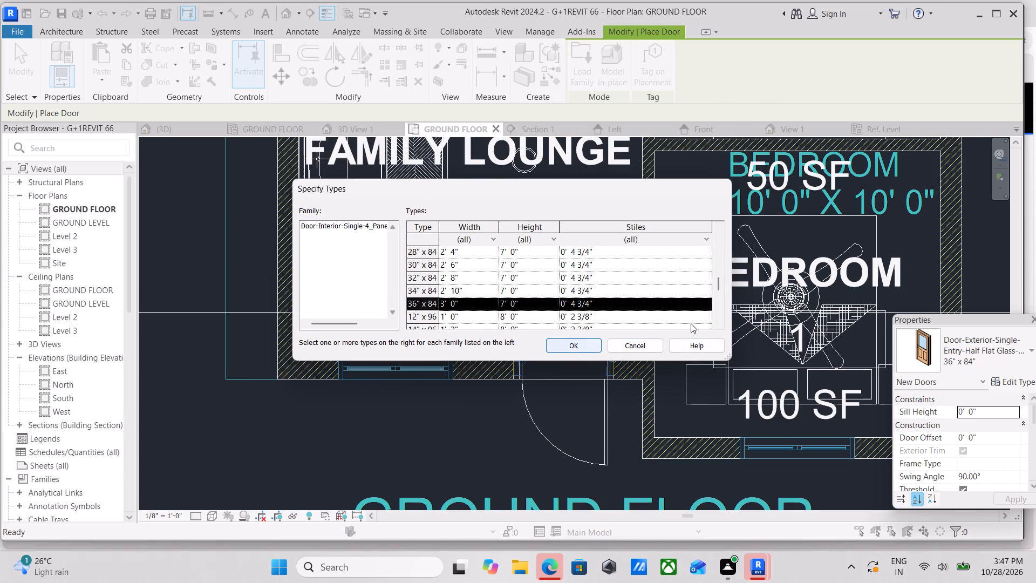
{"action": "left_click", "coordinate": [575, 343]}
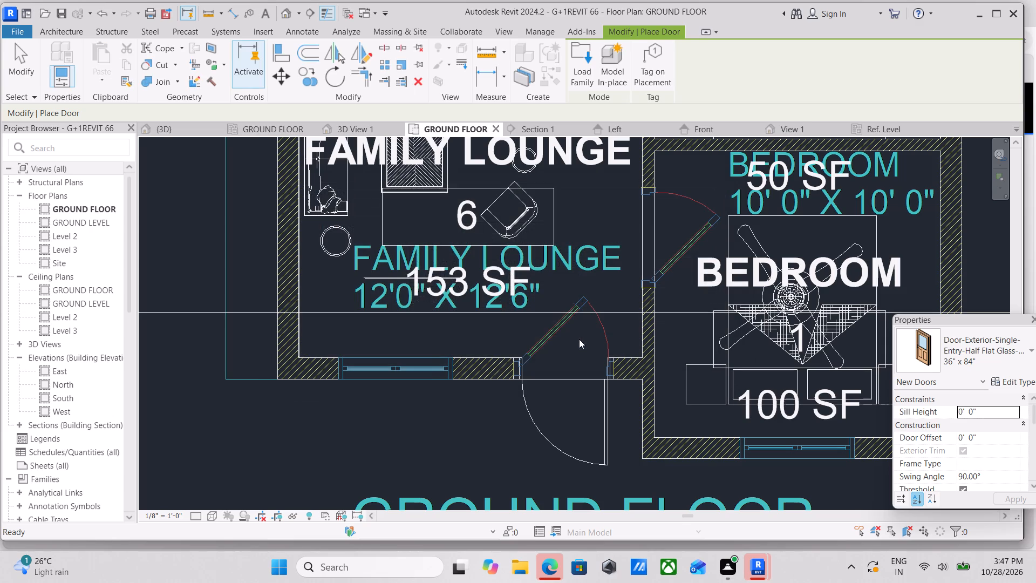
Duplicate the four-panel interior door's 36" x 84" type under the name INTERIOR COMMON DOOR 3' X 7'.
{"action": "left_click", "coordinate": [1026, 384]}
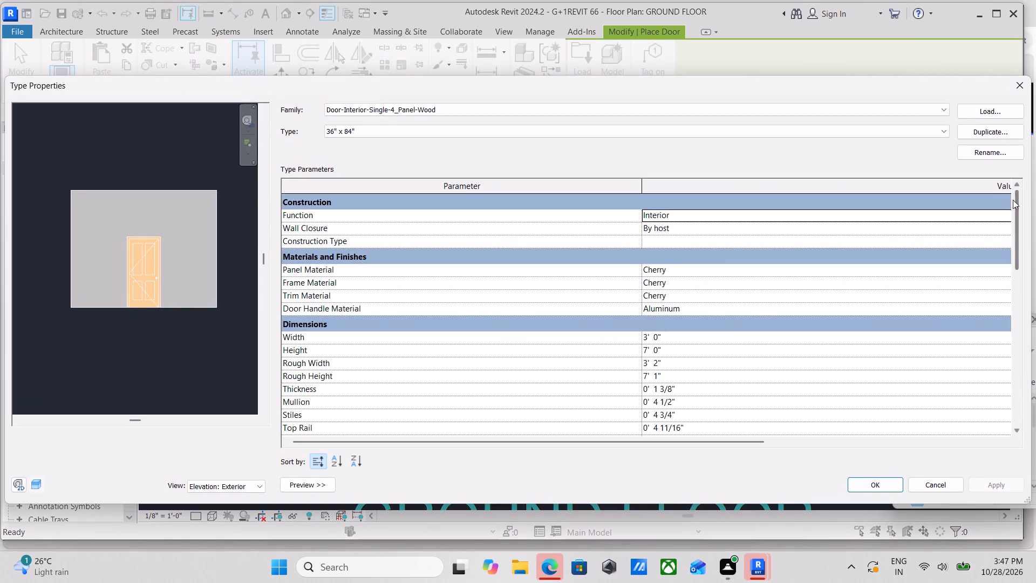
{"action": "left_click", "coordinate": [970, 133]}
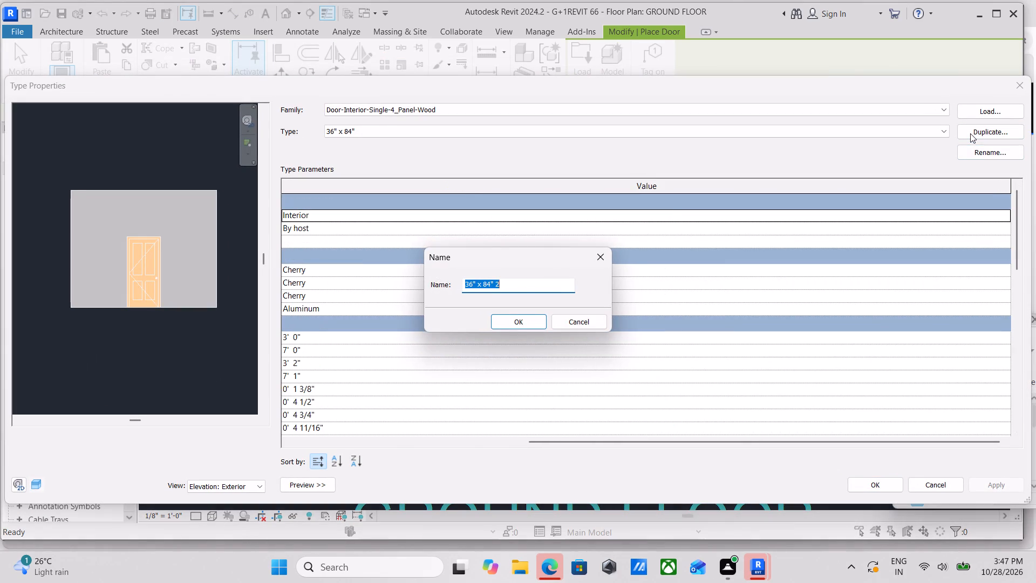
{"action": "key", "text": "BackSpace"}
{"action": "type", "text": "INTERIOE"}
{"action": "key", "text": "space"}
{"action": "key", "text": "BackSpace"}
{"action": "key", "text": "w"}
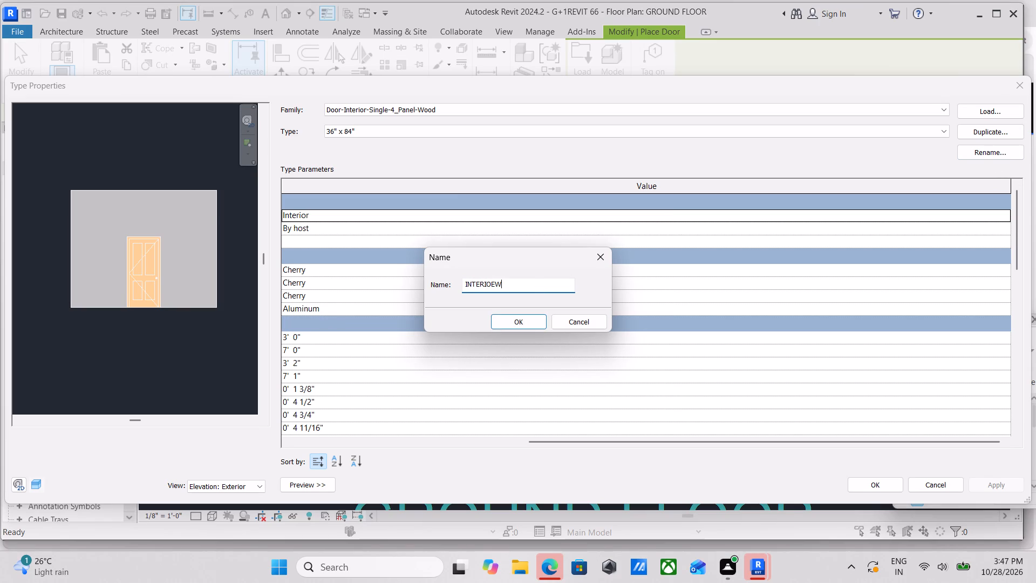
{"action": "key", "text": "BackSpace"}
{"action": "key", "text": "BackSpace"}
{"action": "type", "text": "R"}
{"action": "key", "text": "space"}
{"action": "type", "text": "COMMON"}
{"action": "key", "text": "space"}
{"action": "type", "text": "DOOR"}
{"action": "key", "text": "space"}
{"action": "type", "text": "3'"}
{"action": "key", "text": "space"}
{"action": "type", "text": "X 7'"}
{"action": "left_click", "coordinate": [517, 321]}
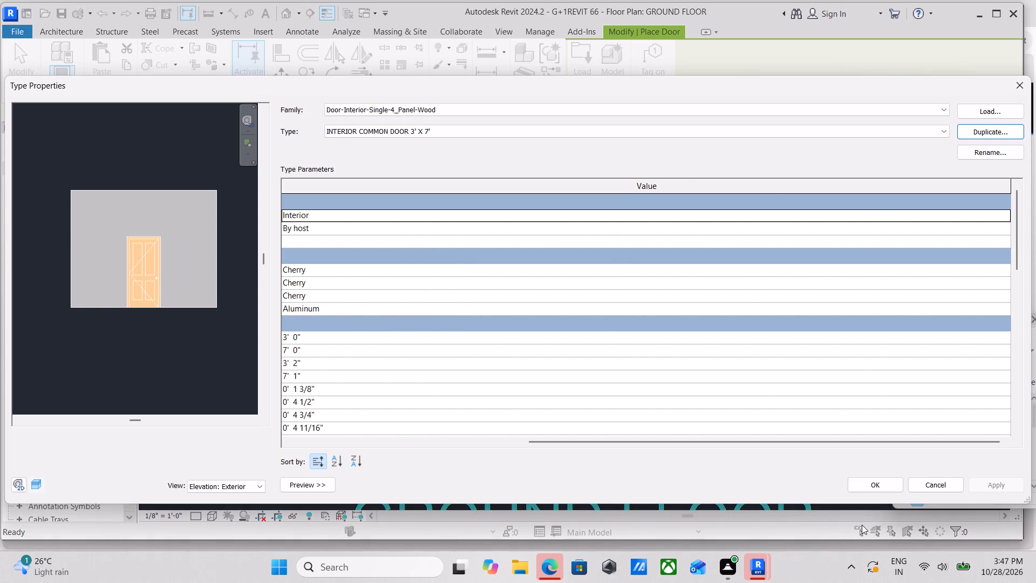
{"action": "left_click", "coordinate": [872, 486]}
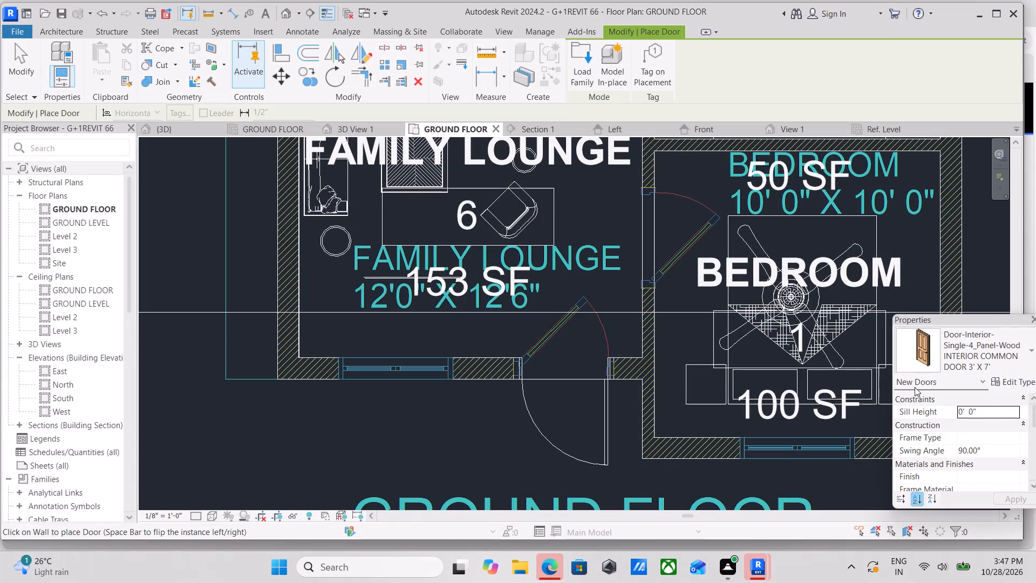
Place the INTERIOR COMMON DOOR 3' X 7' at the plan's opening between the Family Lounge and Bedroom, swinging into the Bedroom.
{"action": "middle_click_drag", "start_coordinate": [550, 352], "coordinate": [550, 537]}
{"action": "middle_click_drag", "start_coordinate": [584, 375], "coordinate": [569, 455]}
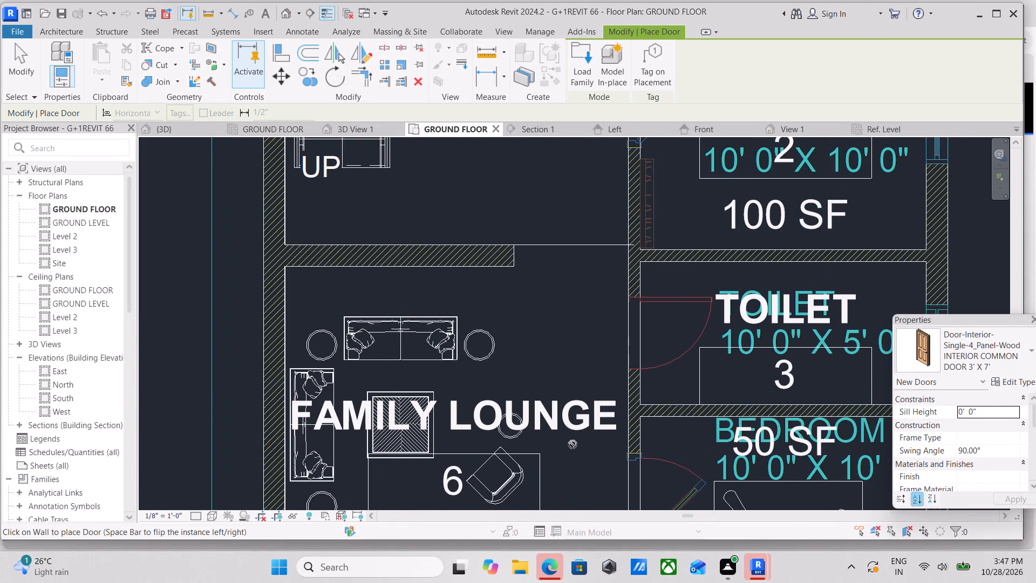
{"action": "middle_click_drag", "start_coordinate": [596, 426], "coordinate": [608, 290]}
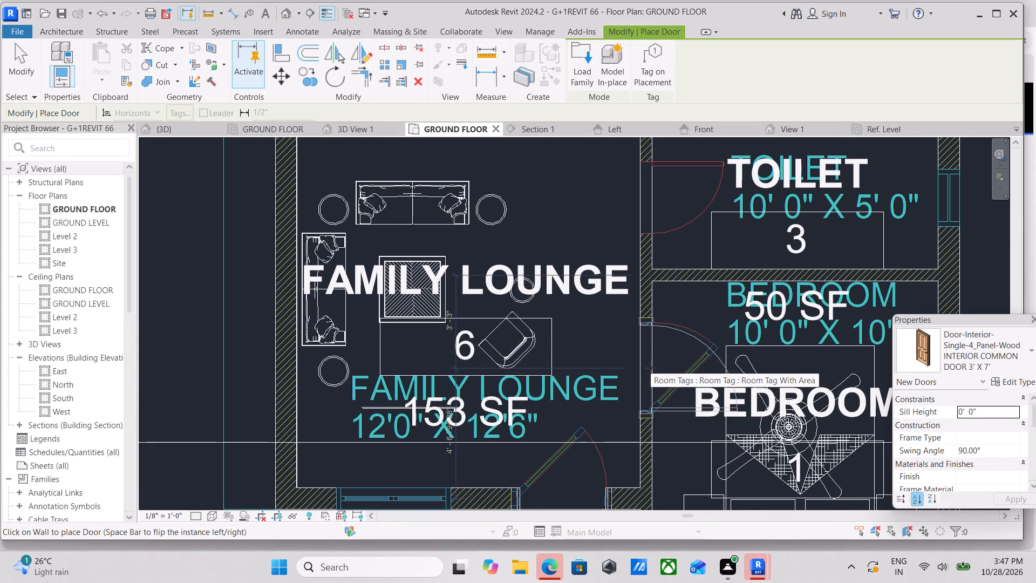
{"action": "left_click", "coordinate": [651, 368]}
Place an INTERIOR COMMON DOOR 3' X 7' at the marked opening between the Stairs area and the Study Room, swinging into the Study Room.
{"action": "scroll", "coordinate": [656, 336], "scroll_direction": "down", "scroll_amount": 2}
{"action": "middle_click_drag", "start_coordinate": [656, 336], "coordinate": [655, 439]}
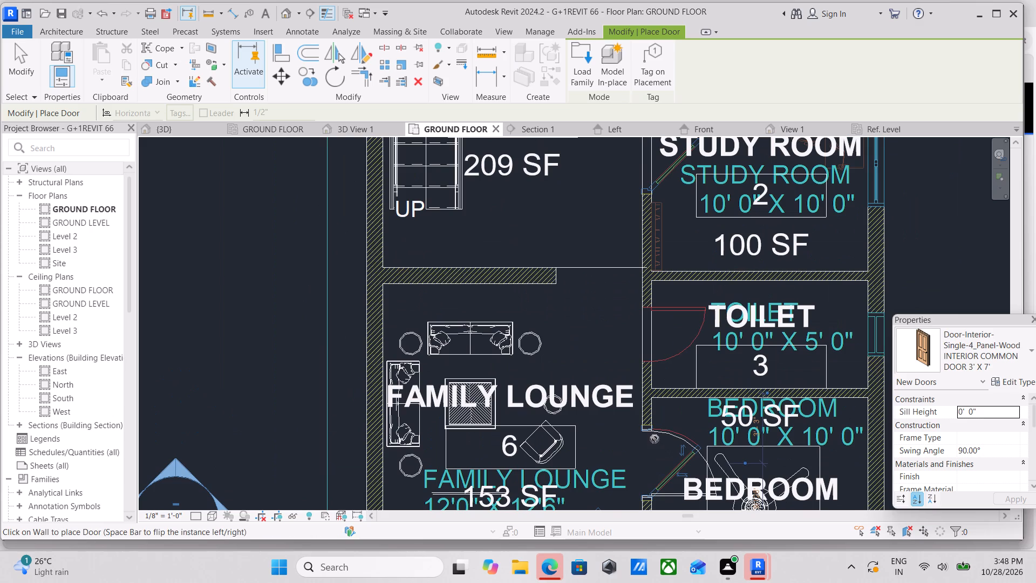
{"action": "scroll", "coordinate": [655, 439], "scroll_direction": "down", "scroll_amount": 2}
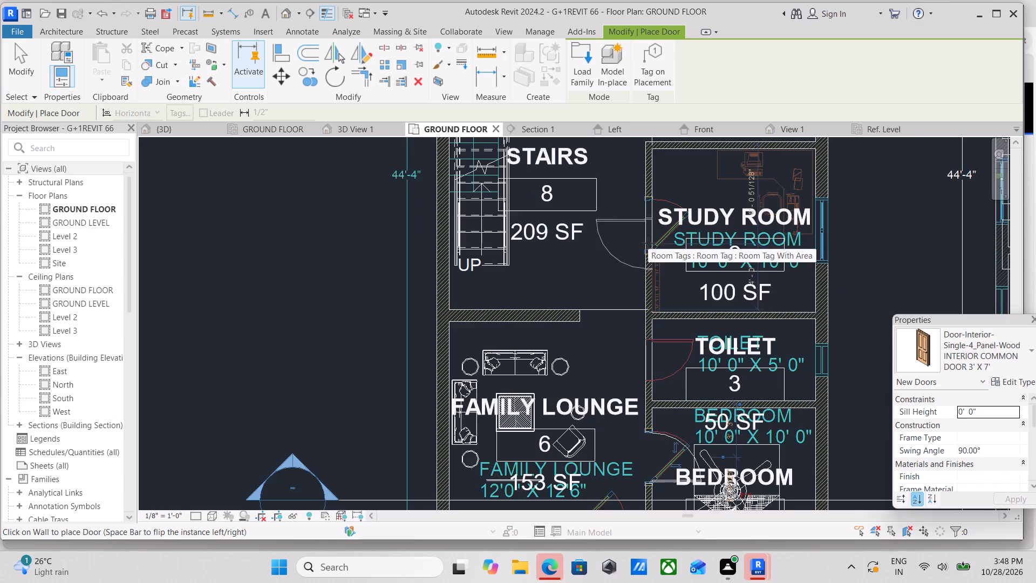
{"action": "scroll", "coordinate": [661, 226], "scroll_direction": "up", "scroll_amount": 3}
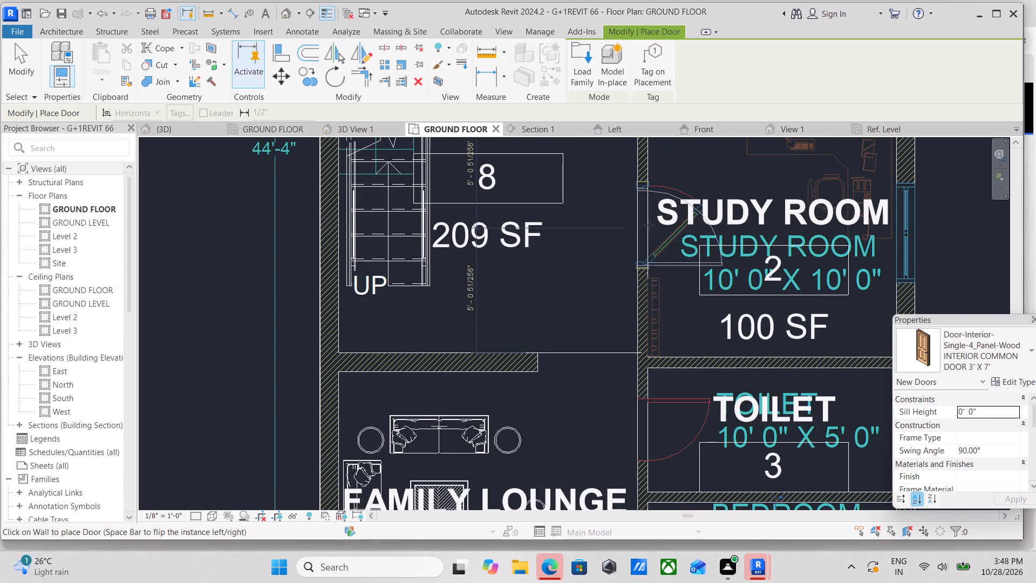
{"action": "scroll", "coordinate": [649, 223], "scroll_direction": "up", "scroll_amount": 3}
{"action": "left_click", "coordinate": [650, 233]}
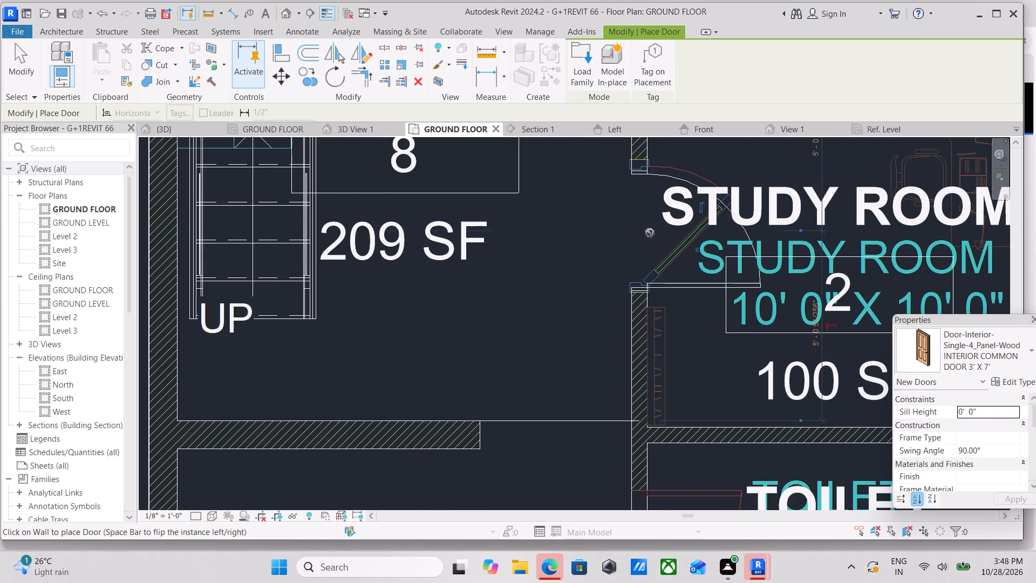
Examine the ground floor plan from the Study Room up to the Living Room and Kitchen, and back to the Toilet, for remaining door openings.
{"action": "middle_click_drag", "start_coordinate": [650, 233], "coordinate": [649, 330]}
{"action": "middle_click_drag", "start_coordinate": [581, 245], "coordinate": [598, 349]}
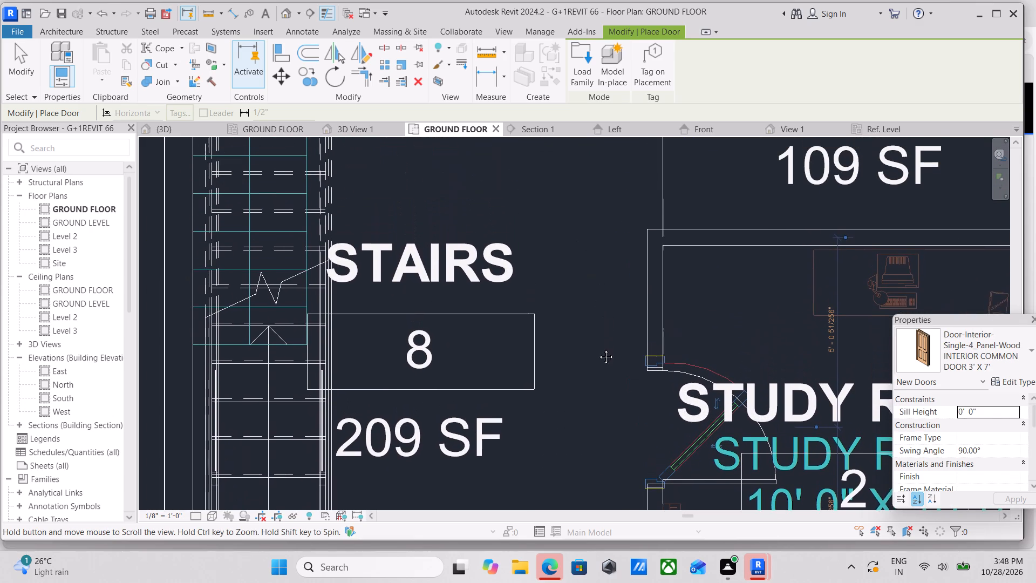
{"action": "middle_click_drag", "start_coordinate": [598, 349], "coordinate": [597, 394]}
{"action": "scroll", "coordinate": [636, 321], "scroll_direction": "down", "scroll_amount": 2}
{"action": "middle_click_drag", "start_coordinate": [636, 321], "coordinate": [608, 452]}
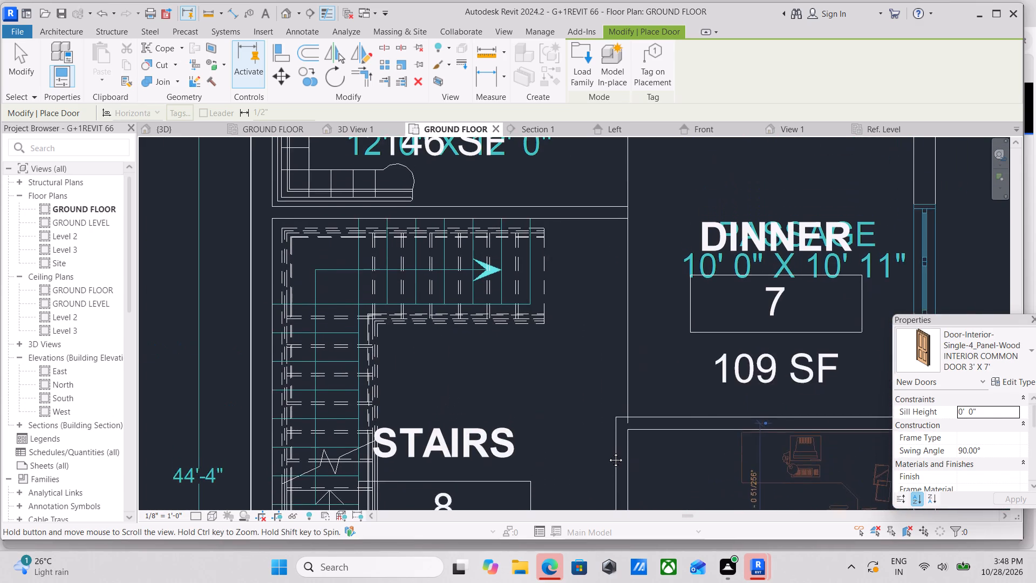
{"action": "middle_click_drag", "start_coordinate": [608, 452], "coordinate": [601, 496]}
{"action": "middle_click_drag", "start_coordinate": [633, 302], "coordinate": [611, 484]}
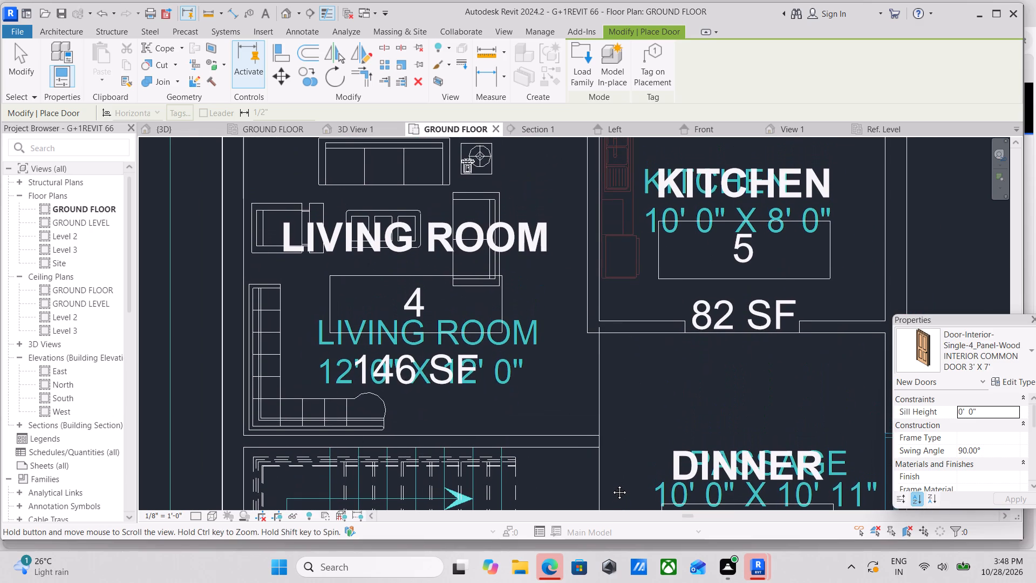
{"action": "middle_click_drag", "start_coordinate": [611, 484], "coordinate": [627, 297]}
{"action": "scroll", "coordinate": [627, 297], "scroll_direction": "down", "scroll_amount": 2}
{"action": "middle_click_drag", "start_coordinate": [627, 297], "coordinate": [625, 322]}
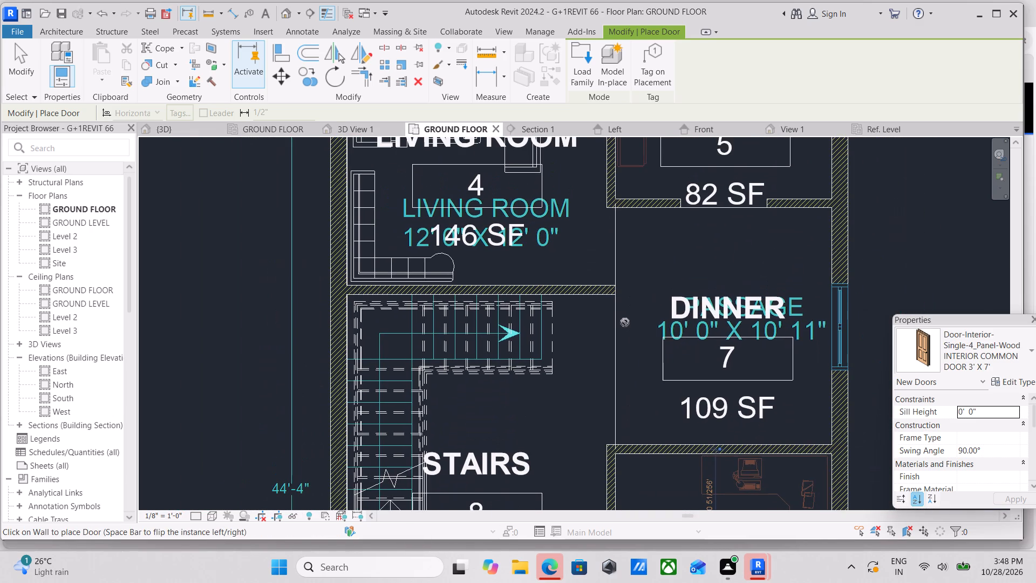
{"action": "scroll", "coordinate": [627, 321], "scroll_direction": "down", "scroll_amount": 3}
{"action": "middle_click_drag", "start_coordinate": [627, 321], "coordinate": [721, 192]}
{"action": "middle_click_drag", "start_coordinate": [780, 369], "coordinate": [689, 248]}
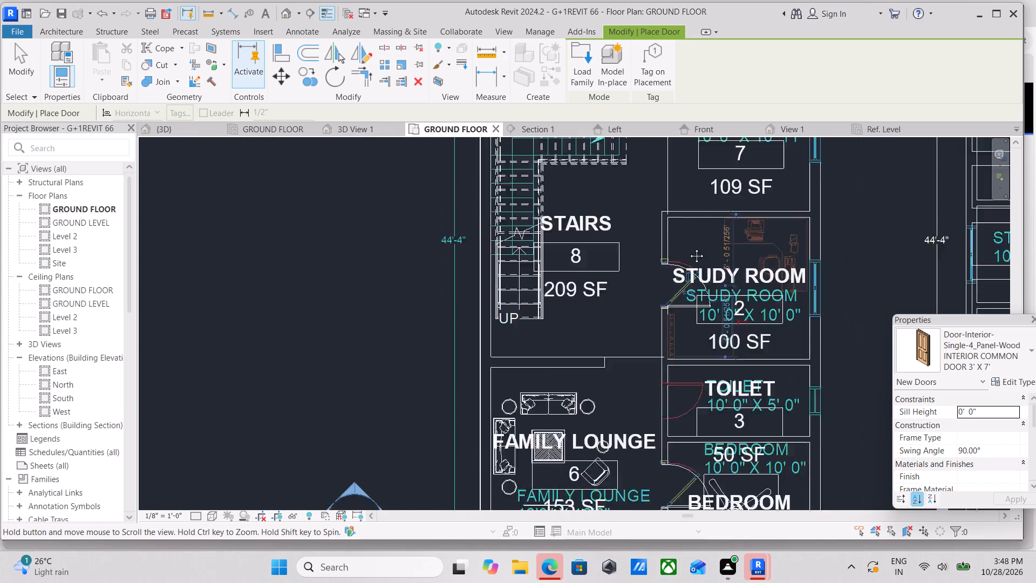
{"action": "middle_click_drag", "start_coordinate": [689, 248], "coordinate": [679, 235]}
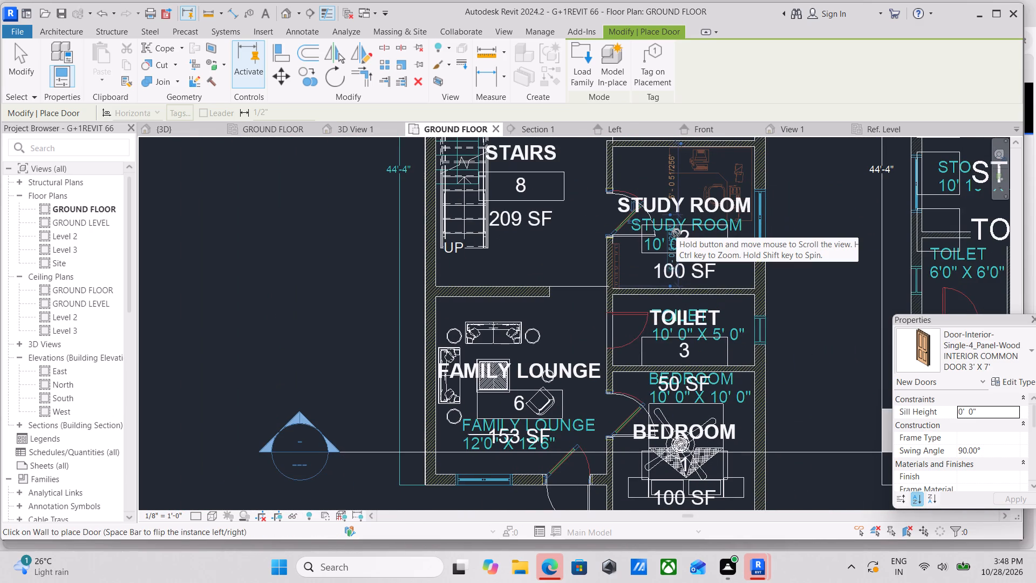
Place a Single-Flush 30" x 80" door at the Toilet's marked opening, swinging into the Toilet and matching the plan's arc, and end the command.
{"action": "left_click", "coordinate": [1033, 361]}
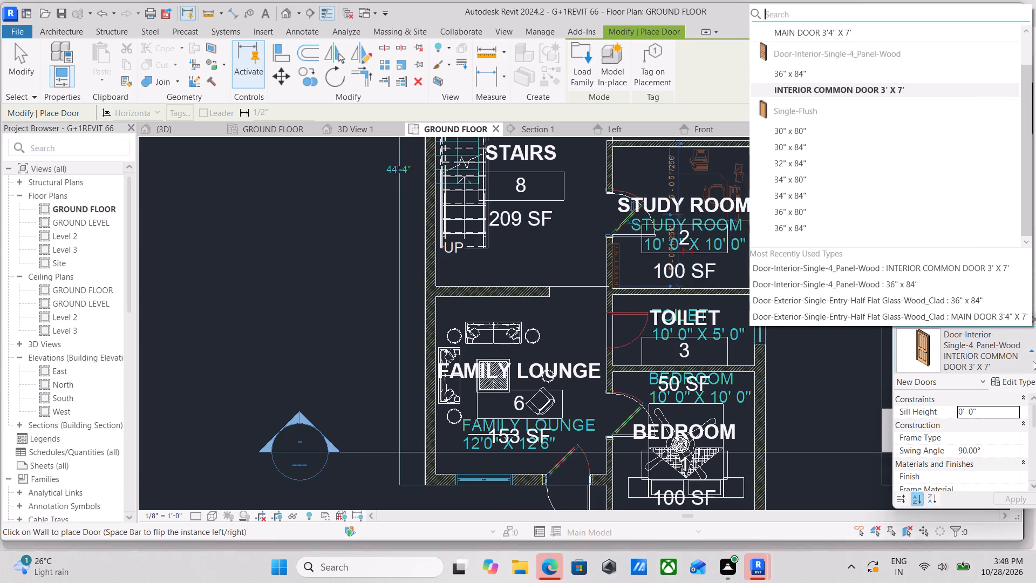
{"action": "scroll", "coordinate": [792, 154], "scroll_direction": "down", "scroll_amount": 2}
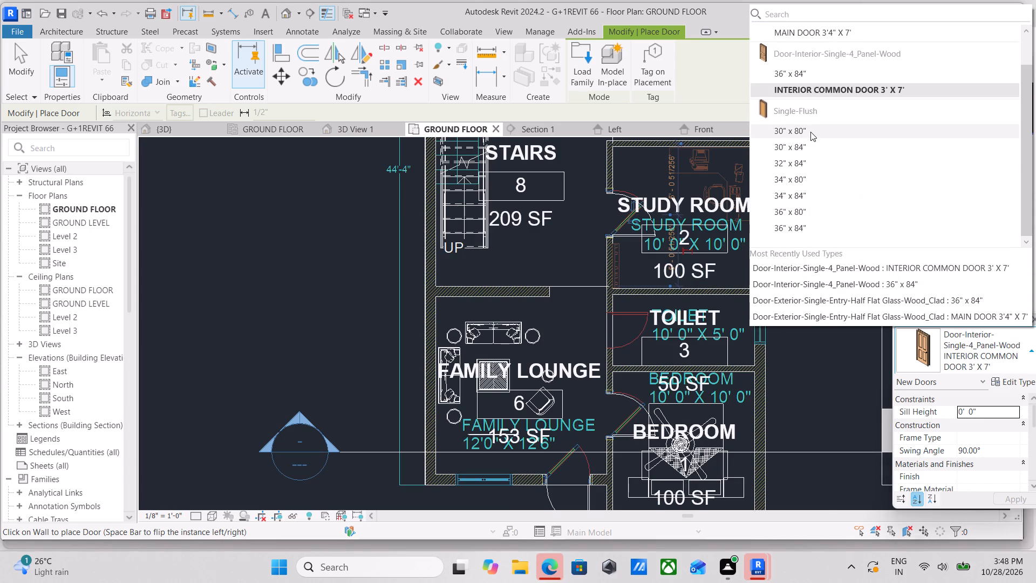
{"action": "left_click", "coordinate": [810, 132]}
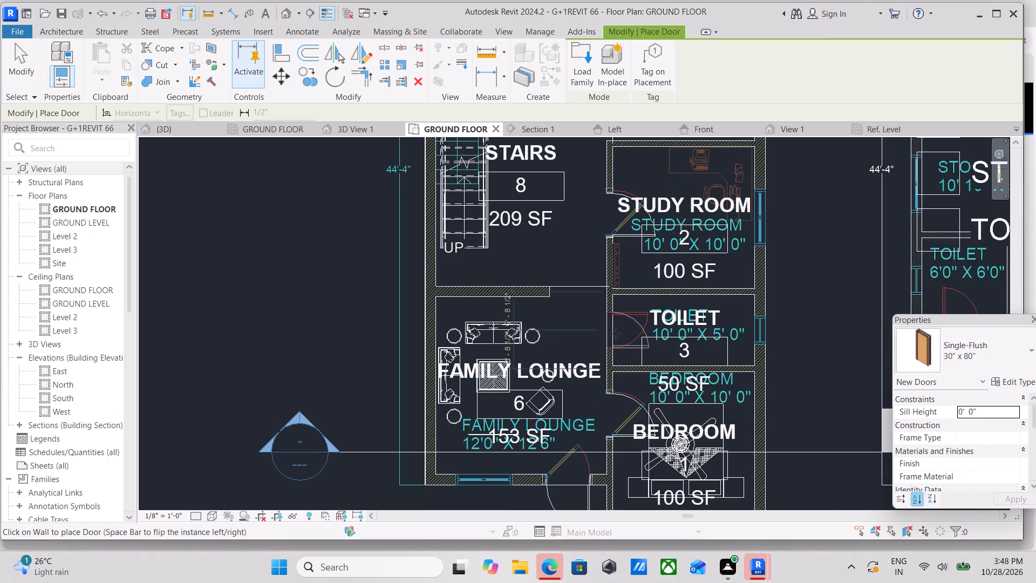
{"action": "scroll", "coordinate": [616, 333], "scroll_direction": "up", "scroll_amount": 5}
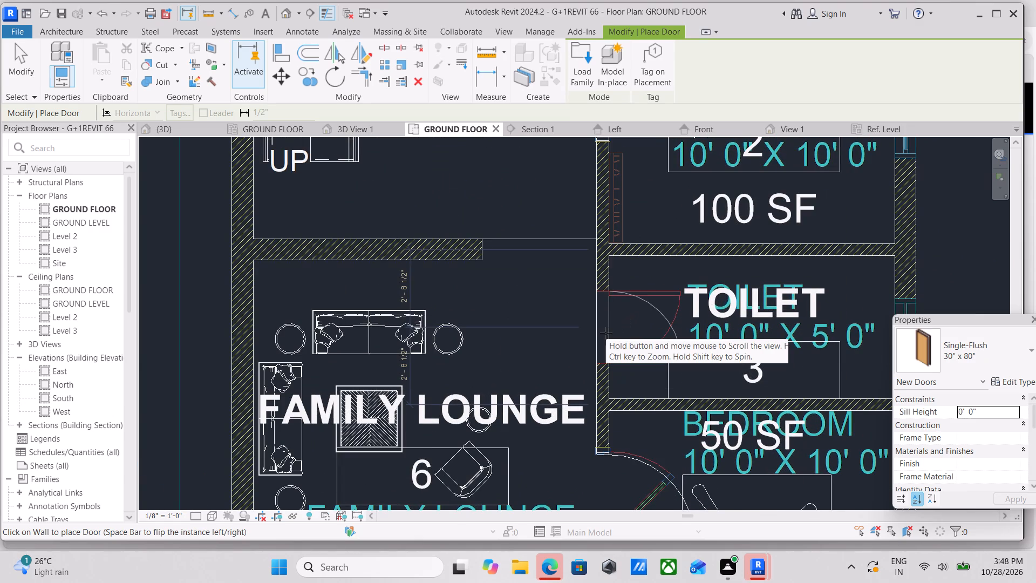
{"action": "key", "text": "space"}
{"action": "key", "text": "space"}
{"action": "key", "text": "space"}
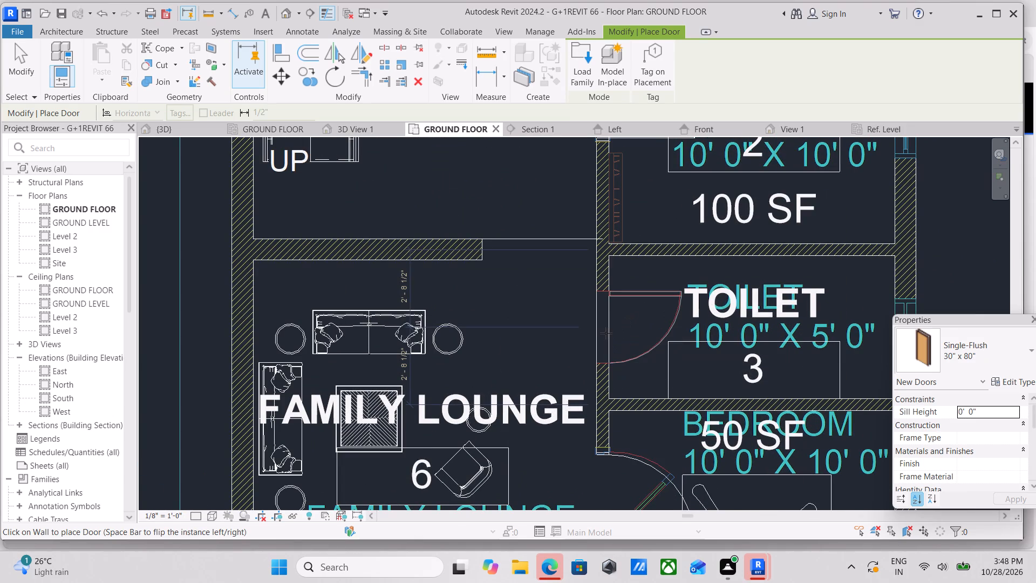
{"action": "left_click", "coordinate": [606, 333]}
{"action": "key", "text": "Escape"}
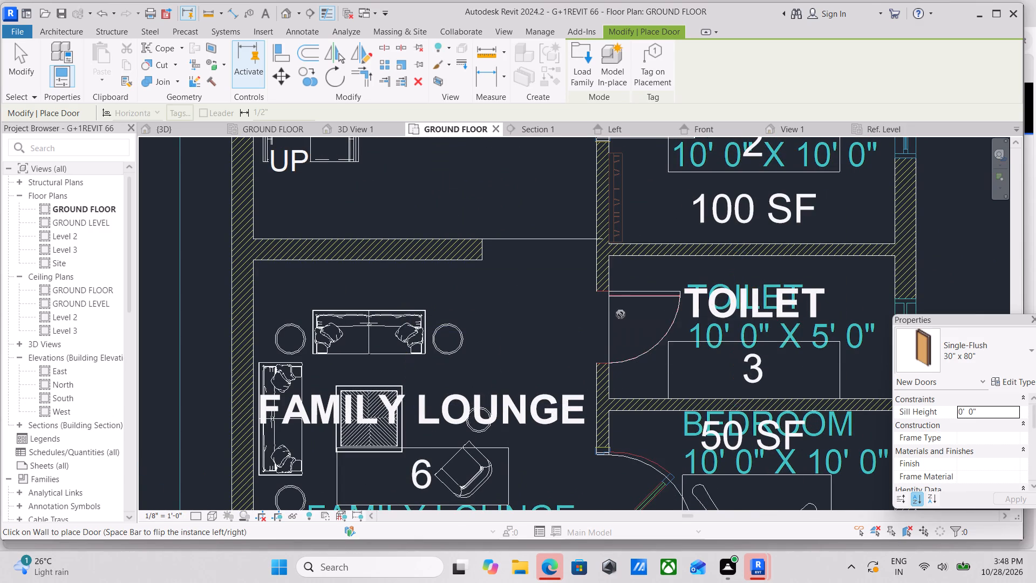
{"action": "scroll", "coordinate": [621, 314], "scroll_direction": "down", "scroll_amount": 3}
{"action": "key", "text": "Escape"}
Examine the door and window openings across the ground floor plan, from the Family Lounge's exterior wall up to the Living Room and Kitchen.
{"action": "scroll", "coordinate": [621, 314], "scroll_direction": "down", "scroll_amount": 2}
{"action": "middle_click_drag", "start_coordinate": [621, 314], "coordinate": [687, 288]}
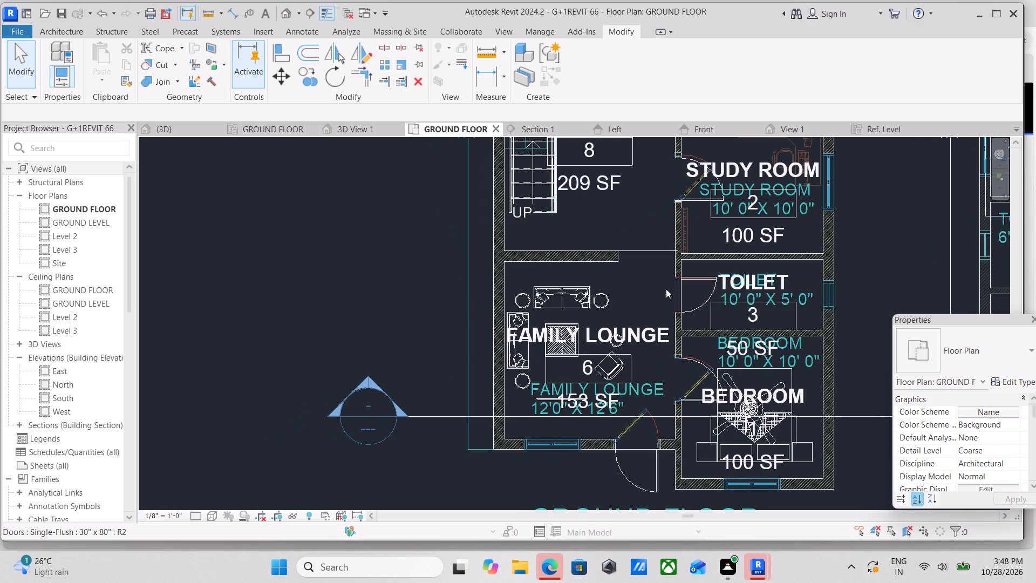
{"action": "scroll", "coordinate": [643, 291], "scroll_direction": "up", "scroll_amount": 2}
{"action": "middle_click_drag", "start_coordinate": [625, 394], "coordinate": [625, 275]}
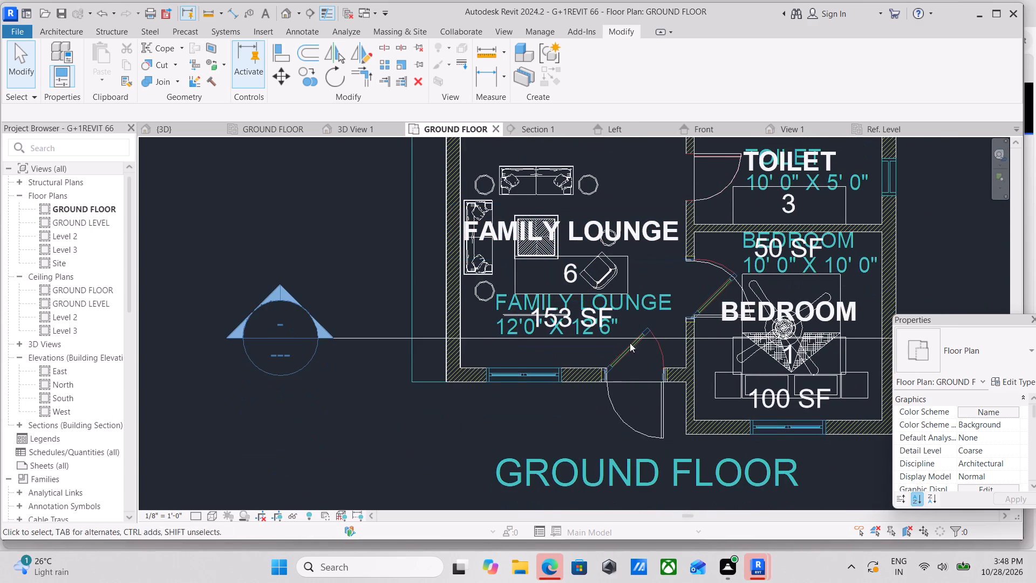
{"action": "middle_click_drag", "start_coordinate": [617, 357], "coordinate": [629, 328]}
{"action": "middle_click_drag", "start_coordinate": [486, 327], "coordinate": [492, 303]}
{"action": "scroll", "coordinate": [492, 302], "scroll_direction": "up", "scroll_amount": 1}
{"action": "scroll", "coordinate": [492, 302], "scroll_direction": "down", "scroll_amount": 2}
{"action": "middle_click_drag", "start_coordinate": [492, 302], "coordinate": [498, 402]}
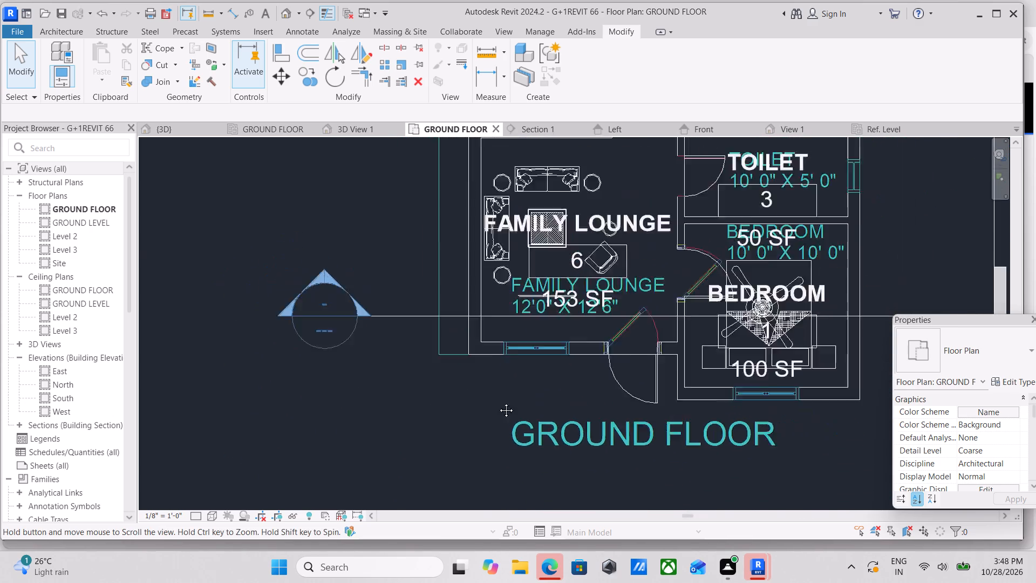
{"action": "middle_click_drag", "start_coordinate": [498, 402], "coordinate": [509, 505]}
{"action": "scroll", "coordinate": [509, 505], "scroll_direction": "up", "scroll_amount": 1}
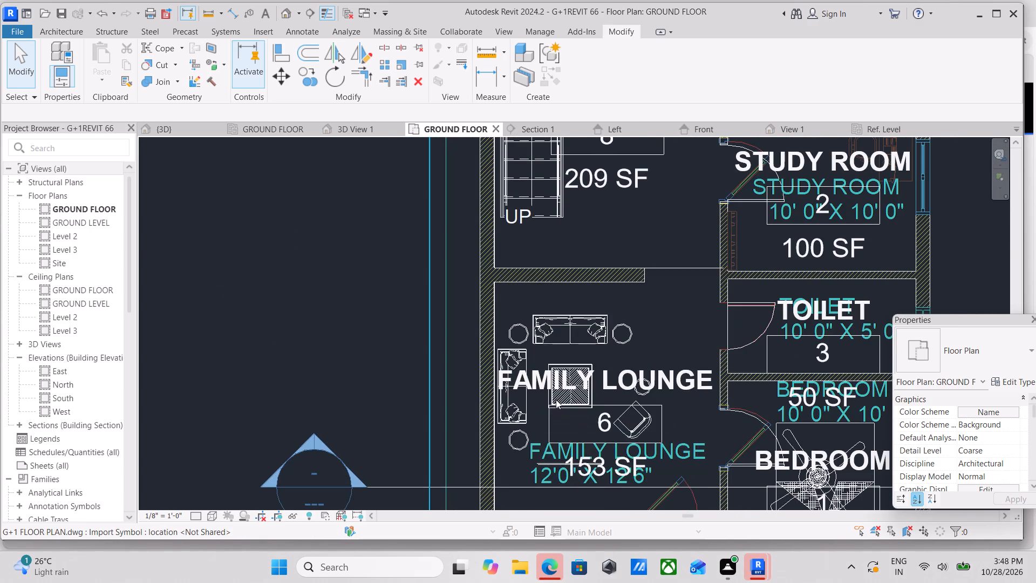
{"action": "scroll", "coordinate": [557, 398], "scroll_direction": "down", "scroll_amount": 2}
{"action": "middle_click_drag", "start_coordinate": [570, 471], "coordinate": [565, 392]}
{"action": "scroll", "coordinate": [551, 421], "scroll_direction": "up", "scroll_amount": 6}
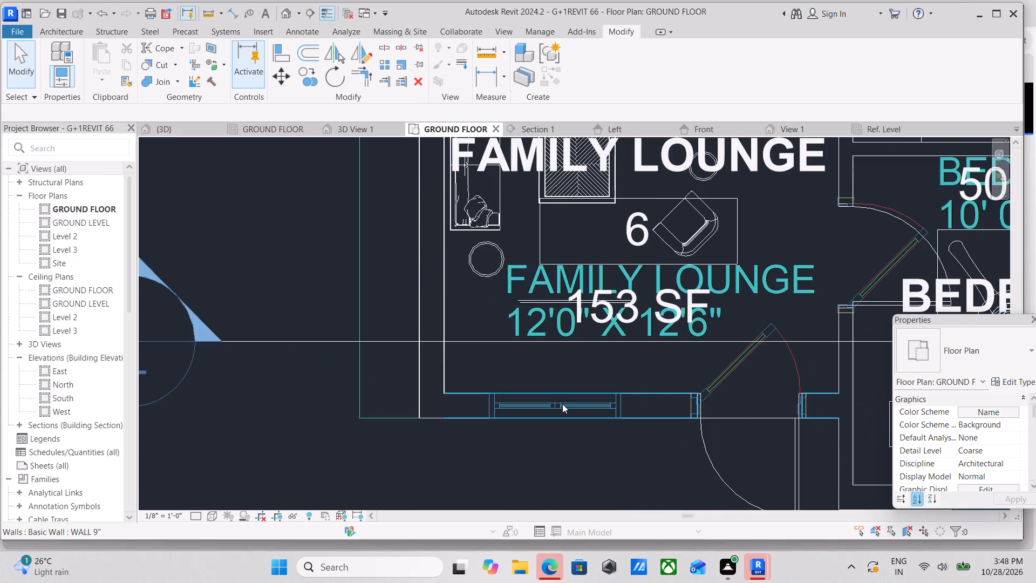
{"action": "scroll", "coordinate": [560, 405], "scroll_direction": "up", "scroll_amount": 2}
{"action": "middle_click_drag", "start_coordinate": [560, 405], "coordinate": [560, 485]}
{"action": "scroll", "coordinate": [556, 402], "scroll_direction": "down", "scroll_amount": 2}
{"action": "middle_click_drag", "start_coordinate": [556, 402], "coordinate": [266, 512]}
{"action": "scroll", "coordinate": [470, 348], "scroll_direction": "down", "scroll_amount": 1}
{"action": "middle_click_drag", "start_coordinate": [470, 348], "coordinate": [313, 458]}
{"action": "scroll", "coordinate": [455, 355], "scroll_direction": "down", "scroll_amount": 1}
{"action": "middle_click_drag", "start_coordinate": [455, 355], "coordinate": [433, 428]}
{"action": "scroll", "coordinate": [469, 400], "scroll_direction": "down", "scroll_amount": 2}
{"action": "middle_click_drag", "start_coordinate": [473, 396], "coordinate": [482, 475]}
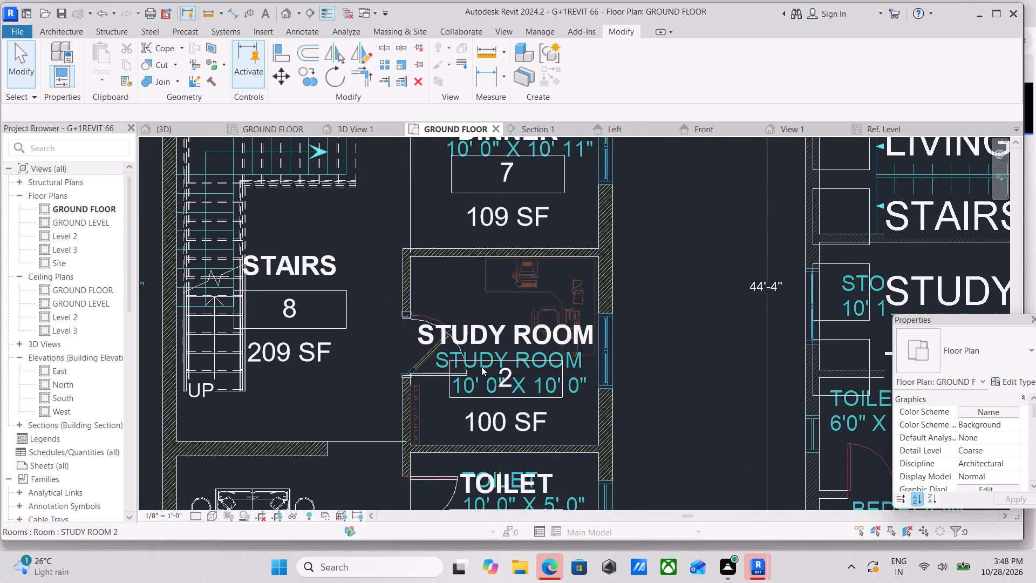
{"action": "middle_click_drag", "start_coordinate": [481, 367], "coordinate": [510, 503]}
{"action": "scroll", "coordinate": [442, 399], "scroll_direction": "down", "scroll_amount": 1}
{"action": "middle_click_drag", "start_coordinate": [442, 399], "coordinate": [441, 454]}
{"action": "middle_click_drag", "start_coordinate": [402, 387], "coordinate": [464, 472]}
{"action": "middle_click_drag", "start_coordinate": [410, 406], "coordinate": [539, 434]}
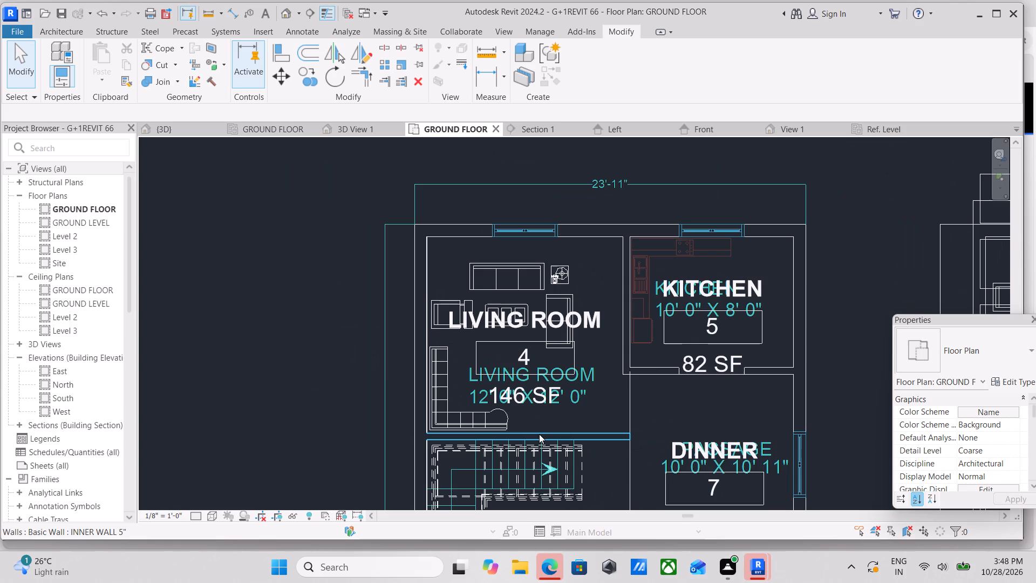
Start the Window command and open the Imperial library's Windows folder for loading a family.
{"action": "key", "text": "w"}
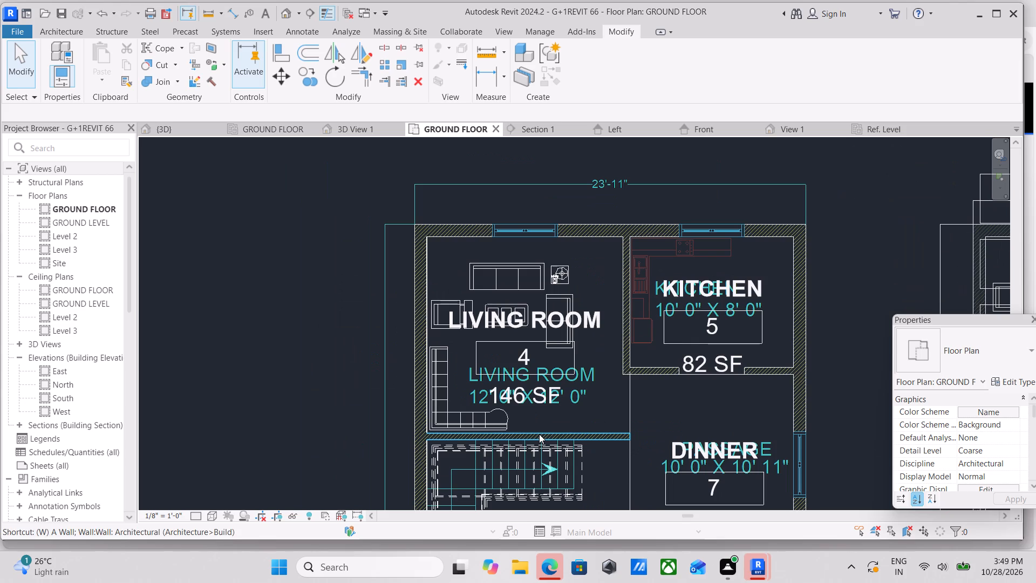
{"action": "key", "text": "n"}
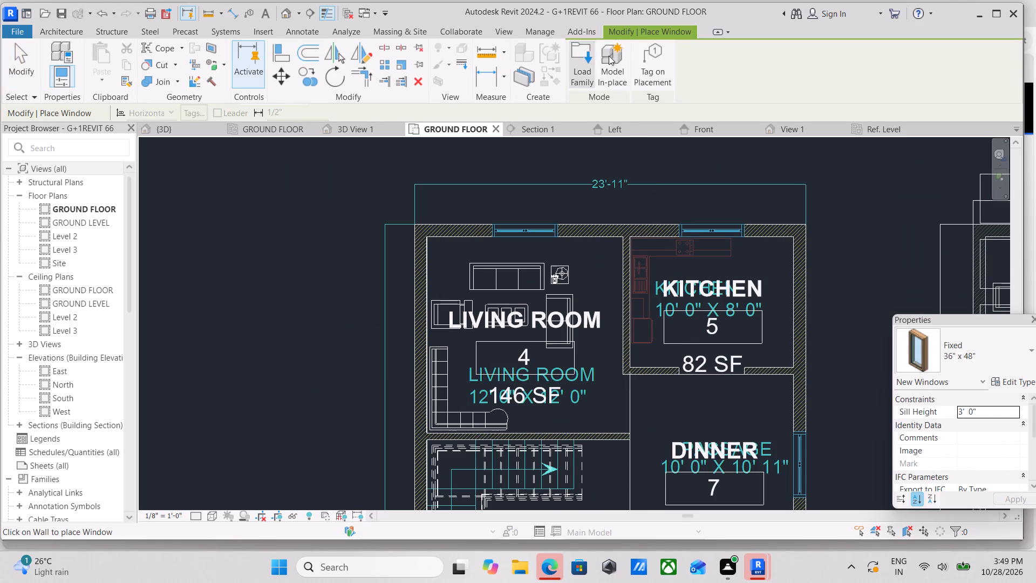
{"action": "left_click", "coordinate": [582, 78]}
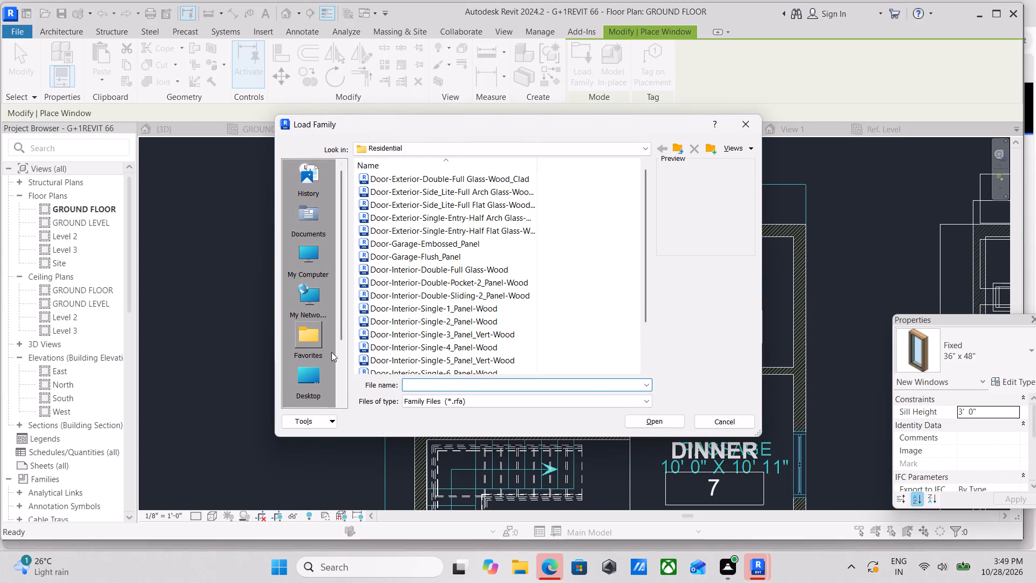
{"action": "scroll", "coordinate": [317, 321], "scroll_direction": "down", "scroll_amount": 4}
{"action": "left_click", "coordinate": [308, 338]}
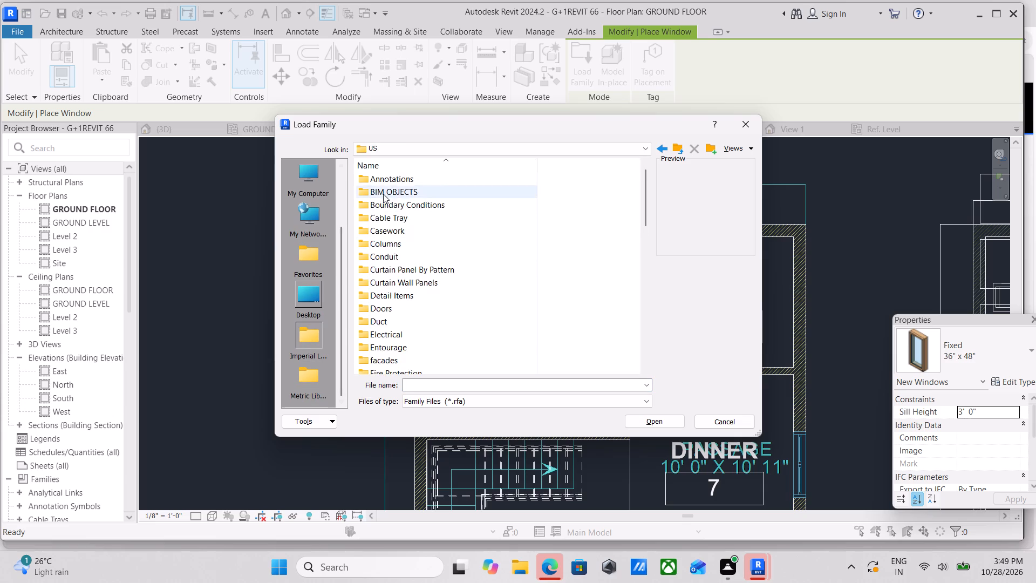
{"action": "scroll", "coordinate": [383, 194], "scroll_direction": "down", "scroll_amount": 3}
{"action": "scroll", "coordinate": [388, 278], "scroll_direction": "down", "scroll_amount": 4}
{"action": "scroll", "coordinate": [388, 278], "scroll_direction": "up", "scroll_amount": 1}
{"action": "scroll", "coordinate": [388, 278], "scroll_direction": "down", "scroll_amount": 4}
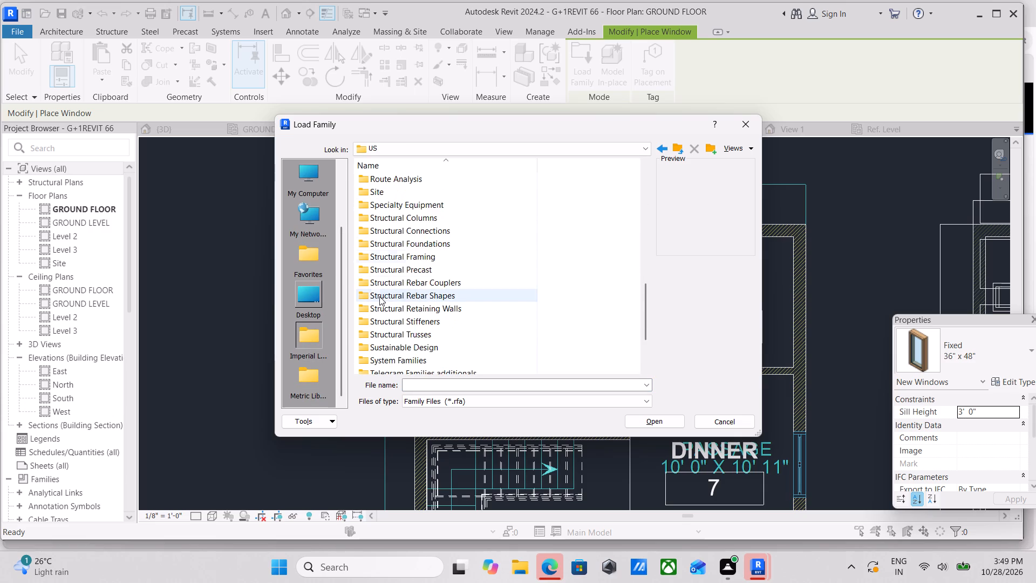
{"action": "scroll", "coordinate": [379, 296], "scroll_direction": "down", "scroll_amount": 4}
{"action": "scroll", "coordinate": [374, 332], "scroll_direction": "up", "scroll_amount": 9}
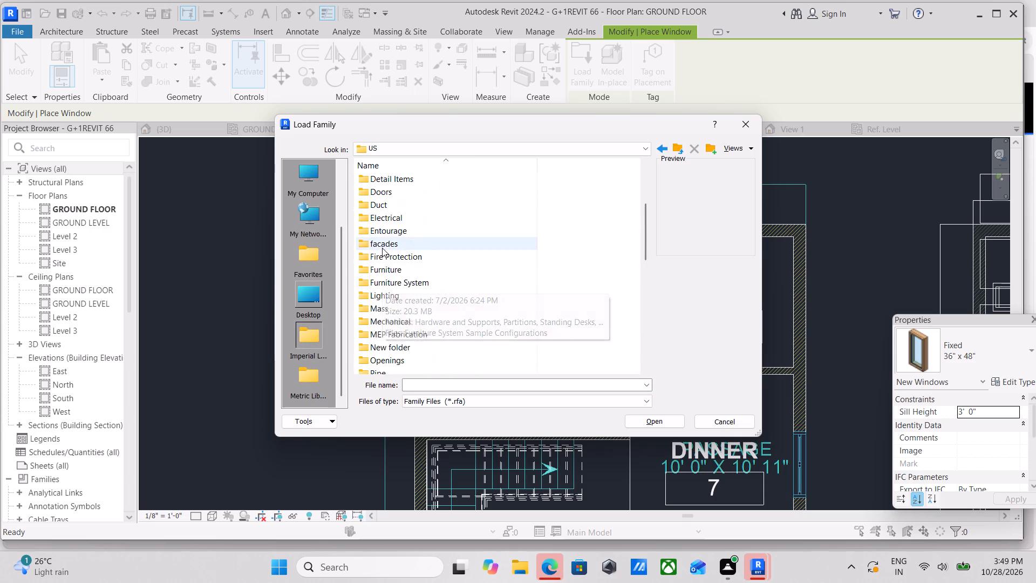
{"action": "scroll", "coordinate": [382, 247], "scroll_direction": "up", "scroll_amount": 3}
{"action": "scroll", "coordinate": [382, 247], "scroll_direction": "down", "scroll_amount": 1}
{"action": "scroll", "coordinate": [382, 247], "scroll_direction": "up", "scroll_amount": 5}
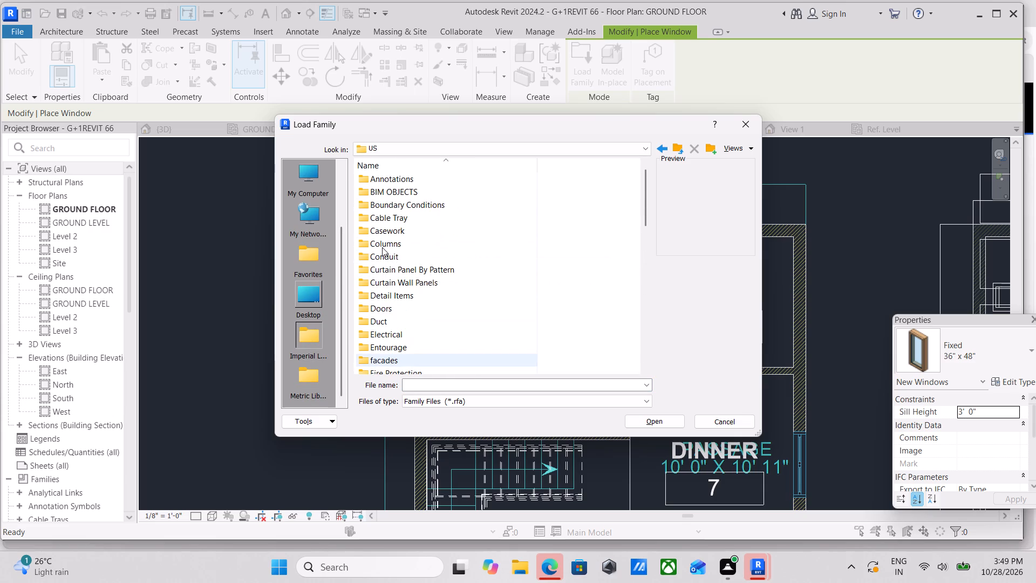
{"action": "scroll", "coordinate": [382, 247], "scroll_direction": "up", "scroll_amount": 3}
{"action": "scroll", "coordinate": [382, 247], "scroll_direction": "down", "scroll_amount": 5}
{"action": "scroll", "coordinate": [376, 278], "scroll_direction": "up", "scroll_amount": 1}
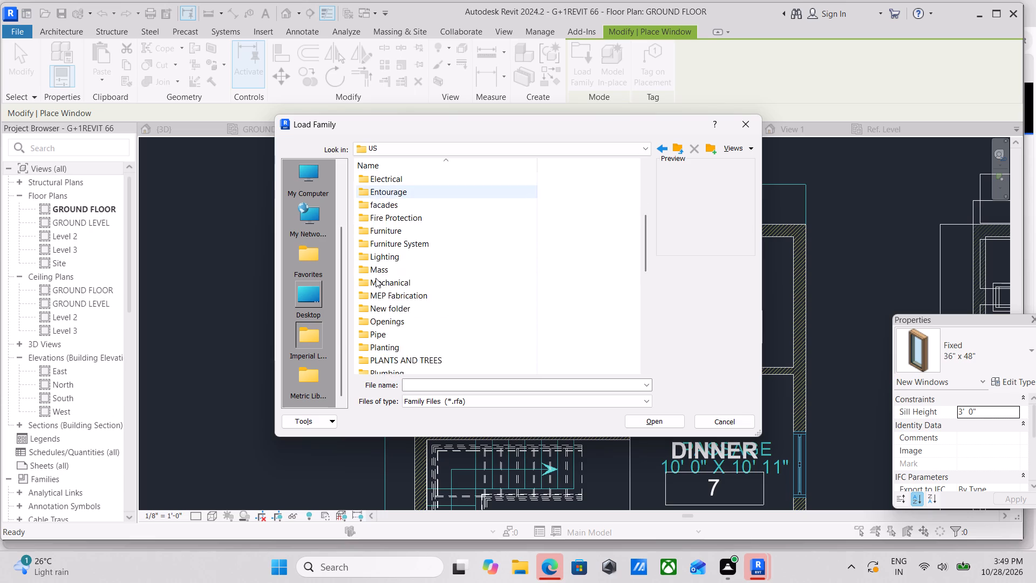
{"action": "scroll", "coordinate": [376, 278], "scroll_direction": "up", "scroll_amount": 1}
{"action": "scroll", "coordinate": [376, 278], "scroll_direction": "down", "scroll_amount": 13}
{"action": "scroll", "coordinate": [376, 309], "scroll_direction": "up", "scroll_amount": 7}
{"action": "scroll", "coordinate": [376, 309], "scroll_direction": "down", "scroll_amount": 5}
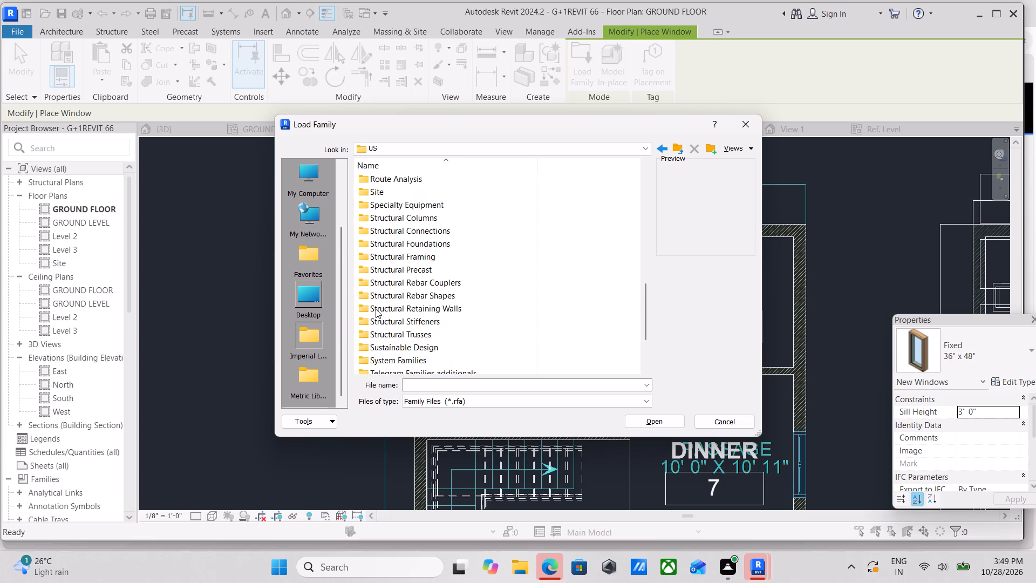
{"action": "scroll", "coordinate": [376, 309], "scroll_direction": "down", "scroll_amount": 6}
{"action": "double_click", "coordinate": [396, 345]}
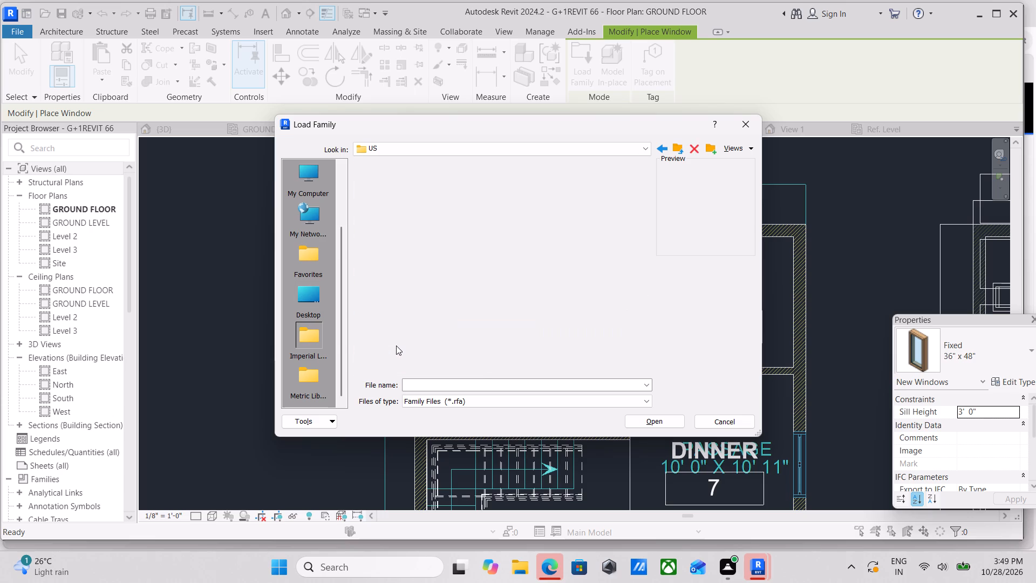
Examine the family previews in the Windows folder, from the doors and exhaust fan through casement and fixed windows to the sliding and square-opening ones.
{"action": "left_click", "coordinate": [389, 192]}
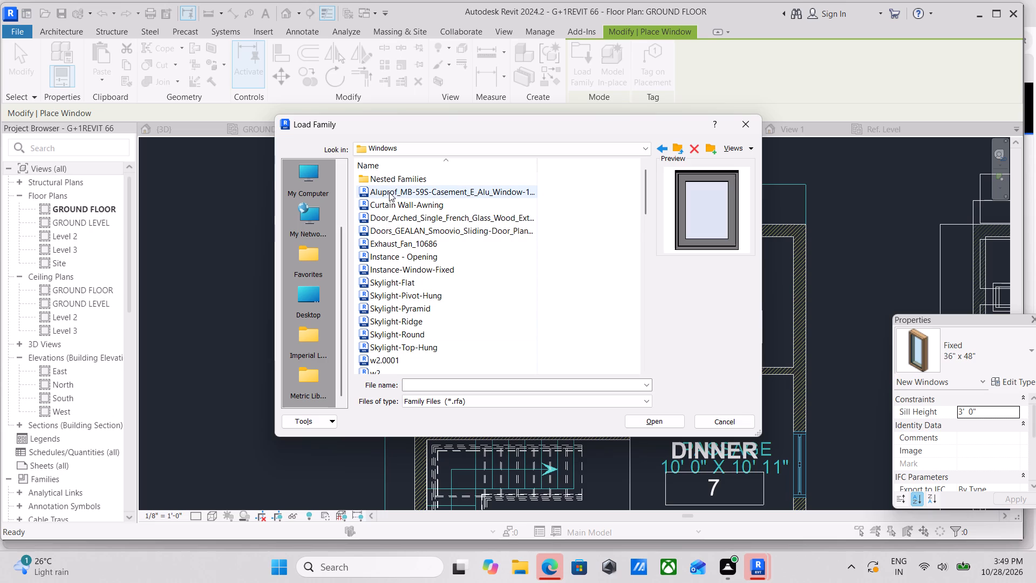
{"action": "left_click", "coordinate": [403, 218]}
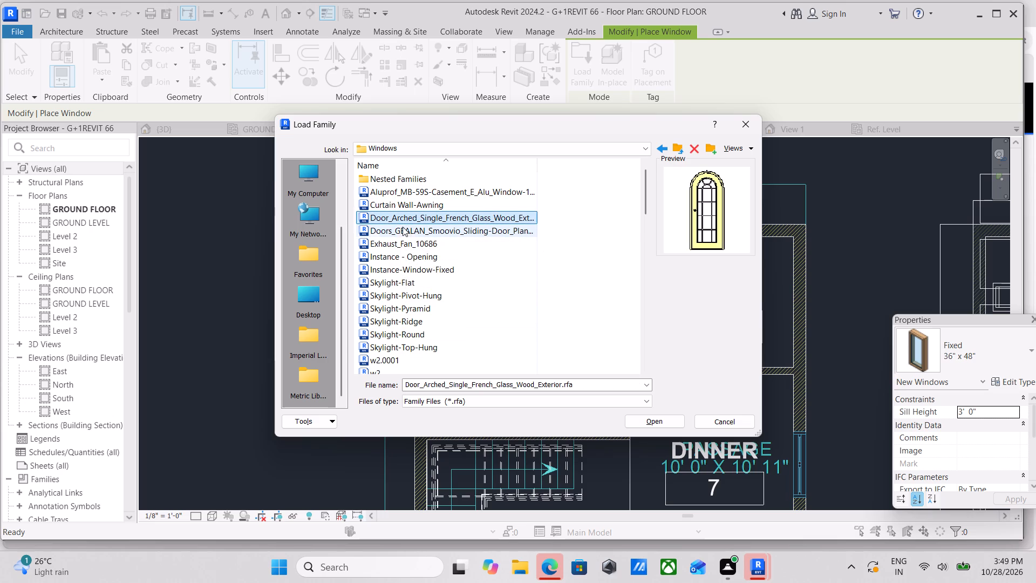
{"action": "left_click", "coordinate": [403, 233]}
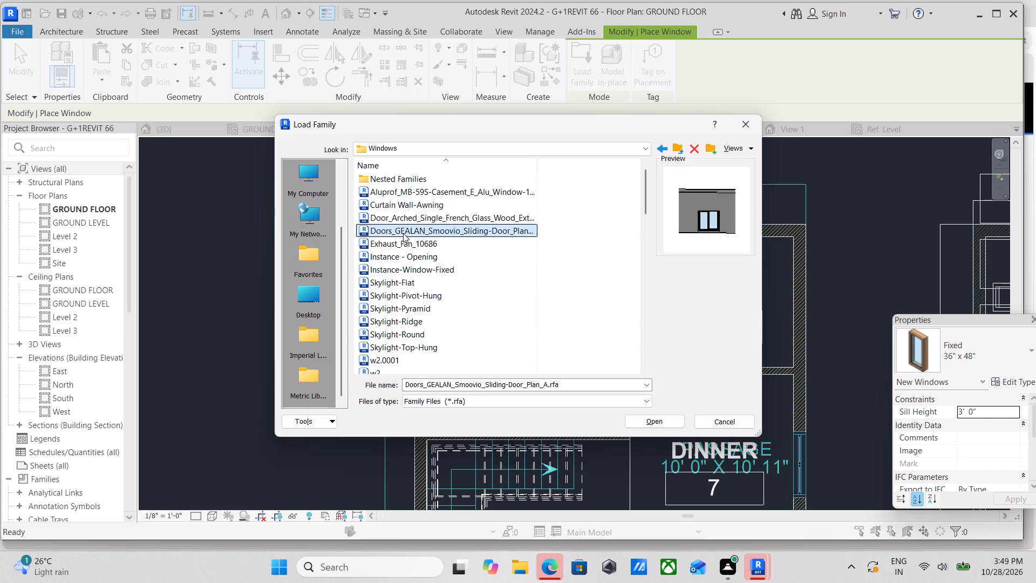
{"action": "left_click", "coordinate": [403, 247]}
{"action": "left_click", "coordinate": [399, 271]}
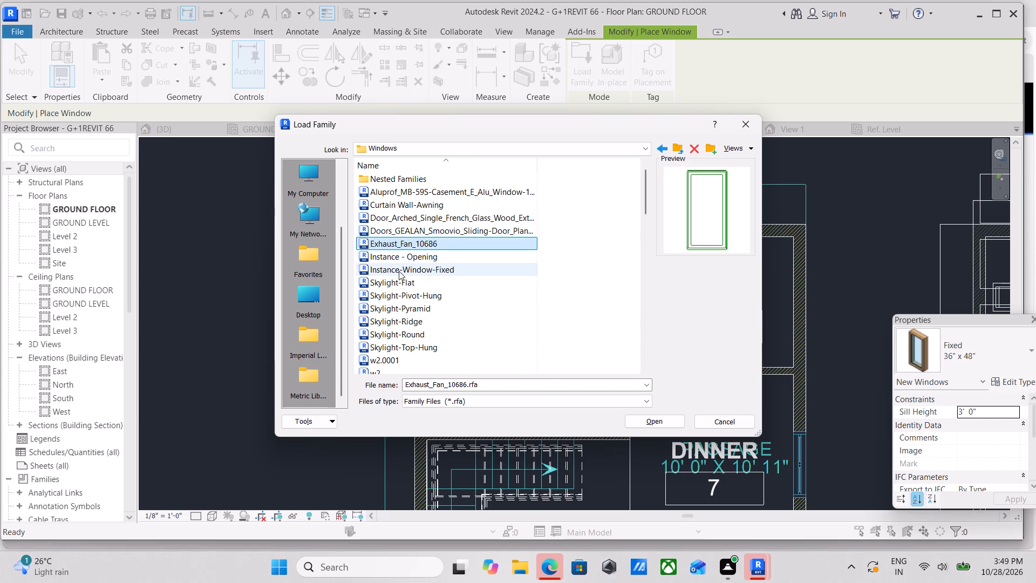
{"action": "scroll", "coordinate": [395, 280], "scroll_direction": "down", "scroll_amount": 4}
{"action": "left_click", "coordinate": [388, 308]}
{"action": "scroll", "coordinate": [400, 282], "scroll_direction": "down", "scroll_amount": 2}
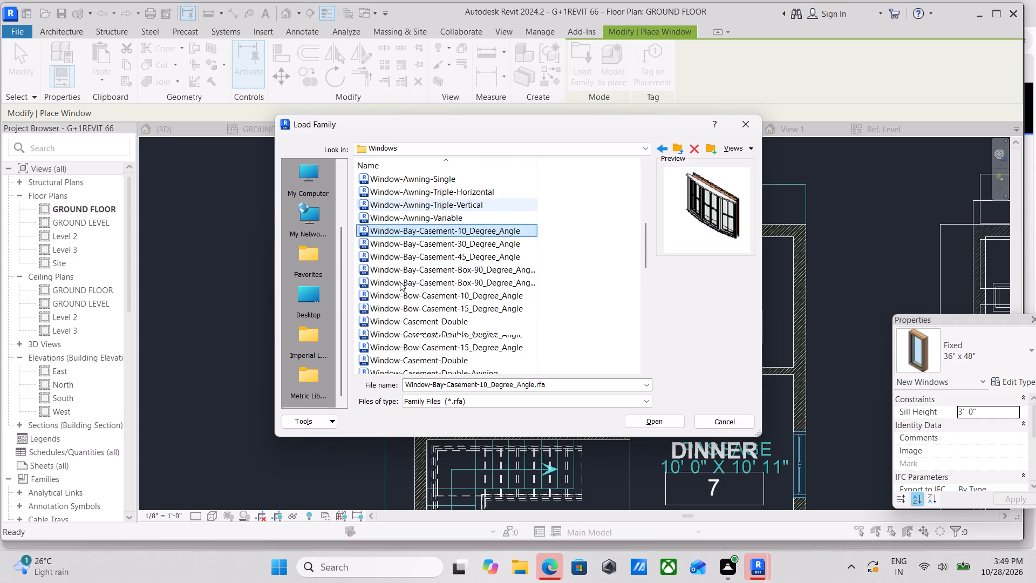
{"action": "scroll", "coordinate": [400, 282], "scroll_direction": "down", "scroll_amount": 1}
{"action": "left_click", "coordinate": [400, 282]}
{"action": "left_click", "coordinate": [400, 255]}
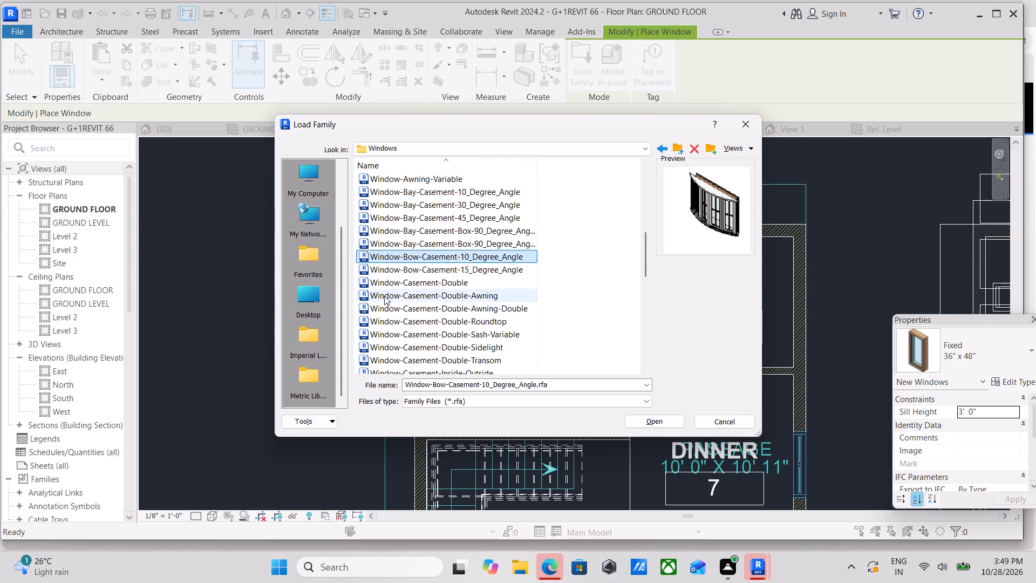
{"action": "scroll", "coordinate": [384, 299], "scroll_direction": "down", "scroll_amount": 3}
{"action": "left_click", "coordinate": [392, 314]}
{"action": "scroll", "coordinate": [397, 293], "scroll_direction": "down", "scroll_amount": 3}
{"action": "left_click", "coordinate": [399, 334]}
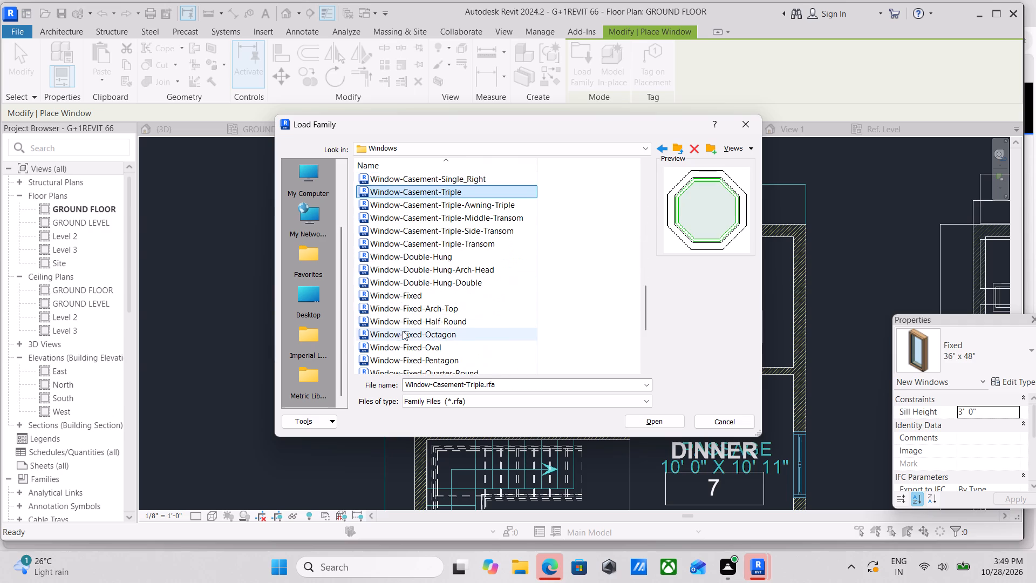
{"action": "scroll", "coordinate": [407, 321], "scroll_direction": "down", "scroll_amount": 4}
{"action": "left_click", "coordinate": [413, 361]}
{"action": "left_click", "coordinate": [410, 343]}
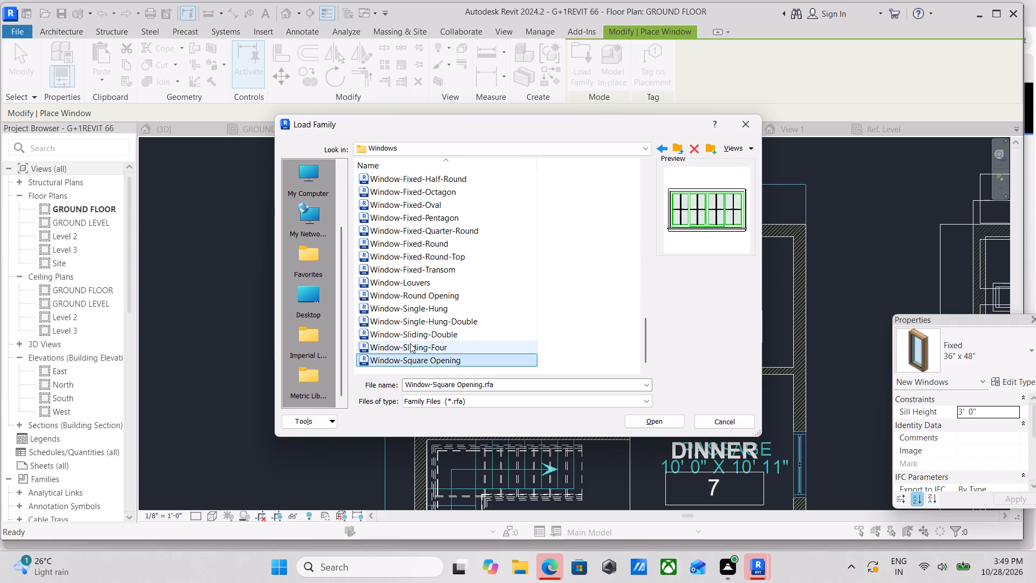
Compare the sliding, hung, louvered and fixed window previews, working back up the folder to the triple casement families.
{"action": "left_click", "coordinate": [417, 333]}
{"action": "left_click", "coordinate": [419, 322]}
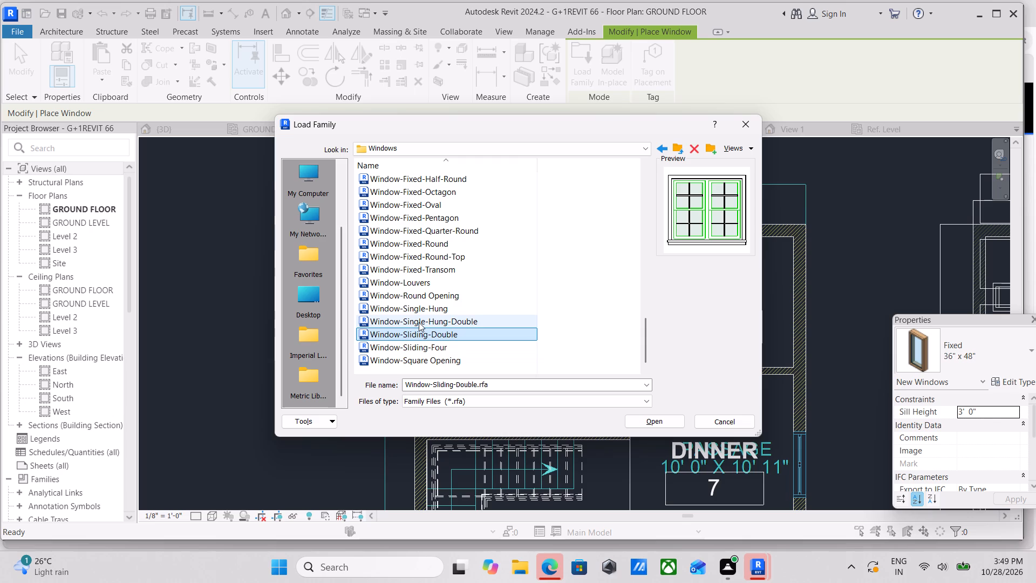
{"action": "left_click", "coordinate": [419, 308]}
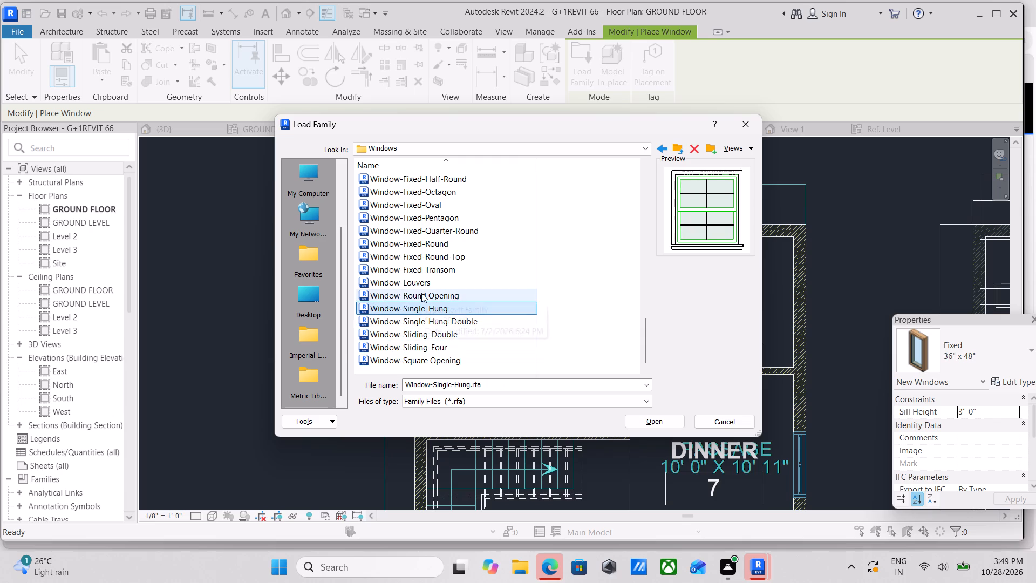
{"action": "left_click", "coordinate": [421, 293]}
{"action": "left_click", "coordinate": [421, 279]}
{"action": "left_click", "coordinate": [441, 252]}
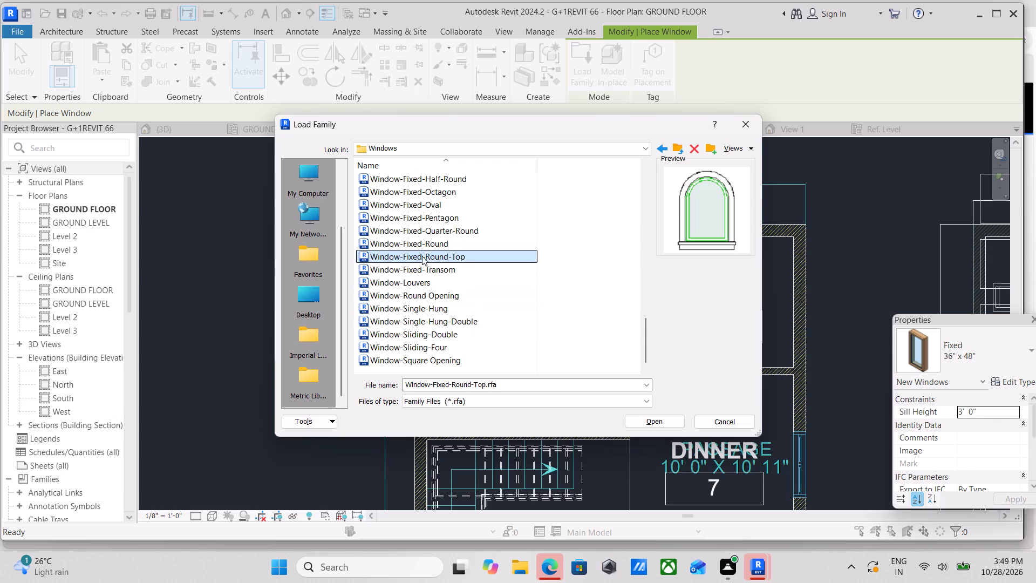
{"action": "left_click", "coordinate": [405, 276]}
{"action": "scroll", "coordinate": [405, 276], "scroll_direction": "up", "scroll_amount": 2}
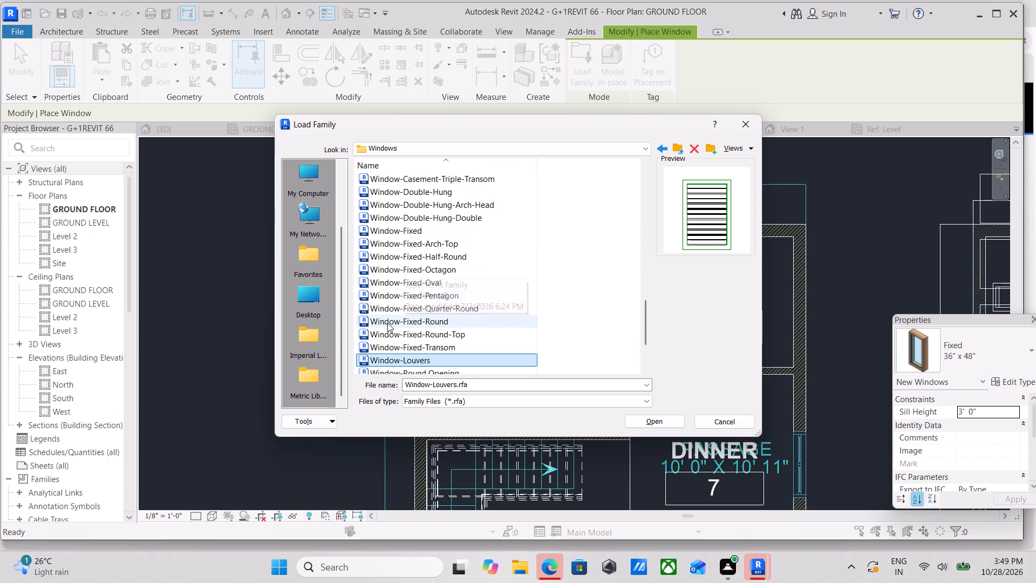
{"action": "left_click", "coordinate": [387, 323]}
{"action": "left_click", "coordinate": [398, 310]}
{"action": "left_click", "coordinate": [399, 287]}
{"action": "scroll", "coordinate": [406, 272], "scroll_direction": "up", "scroll_amount": 1}
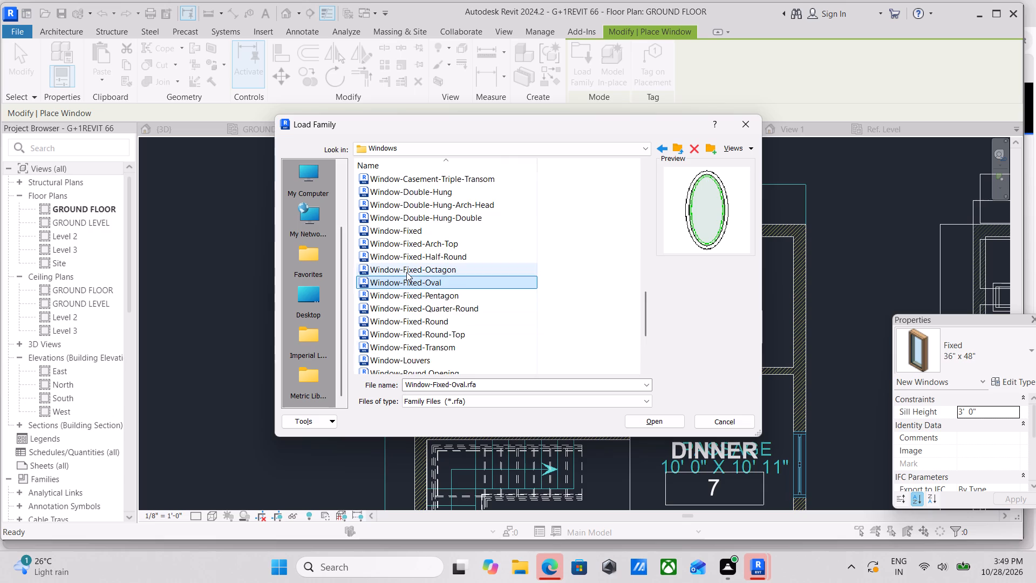
{"action": "scroll", "coordinate": [406, 272], "scroll_direction": "up", "scroll_amount": 1}
{"action": "left_click", "coordinate": [406, 272]}
{"action": "left_click", "coordinate": [407, 262]}
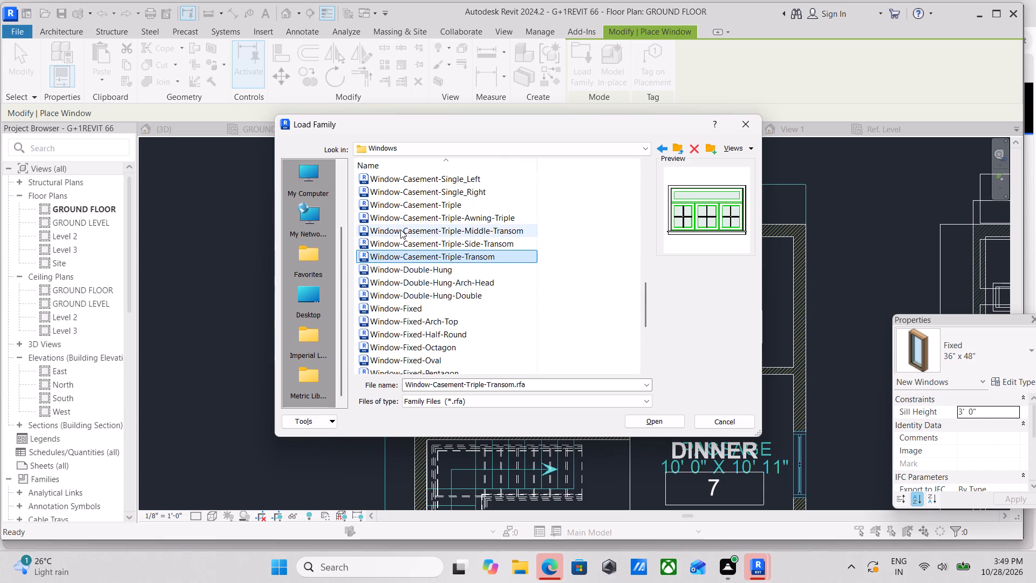
Load the Window-Casement-Triple-Middle-Transom family into the project.
{"action": "left_click", "coordinate": [400, 229]}
{"action": "scroll", "coordinate": [400, 229], "scroll_direction": "up", "scroll_amount": 2}
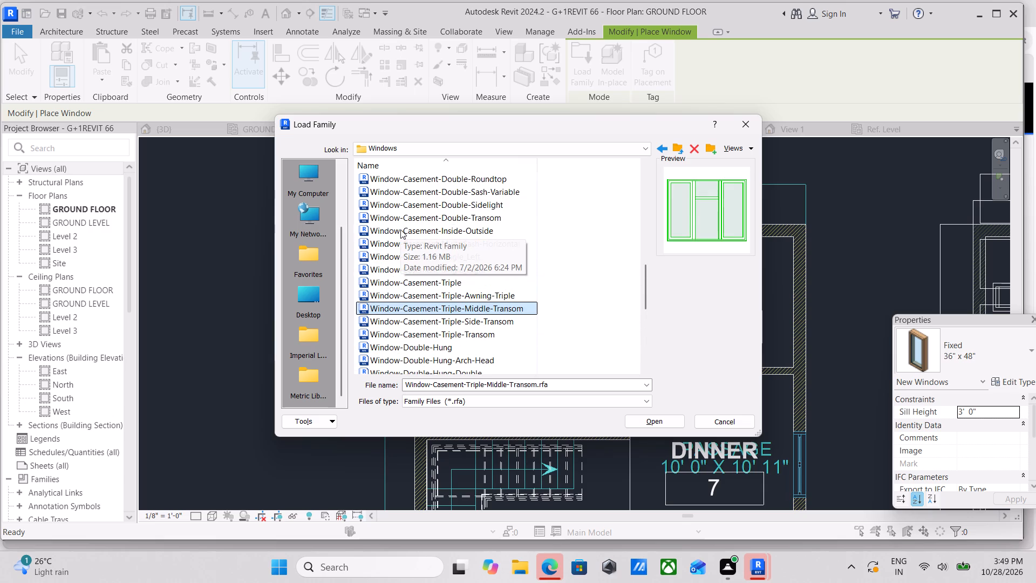
{"action": "left_click", "coordinate": [398, 288]}
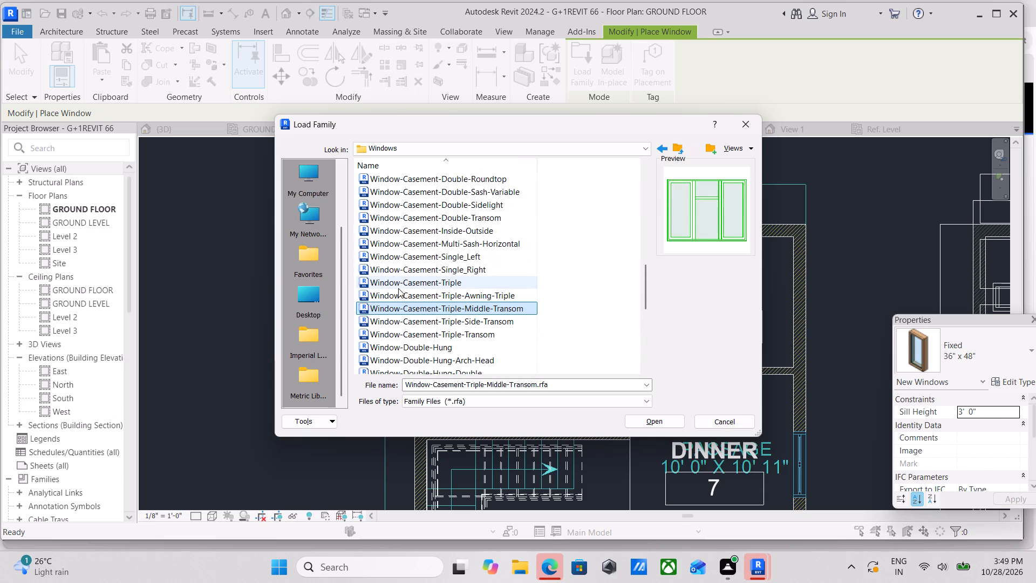
{"action": "left_click", "coordinate": [399, 301]}
{"action": "left_click", "coordinate": [403, 314]}
{"action": "left_click", "coordinate": [645, 421]}
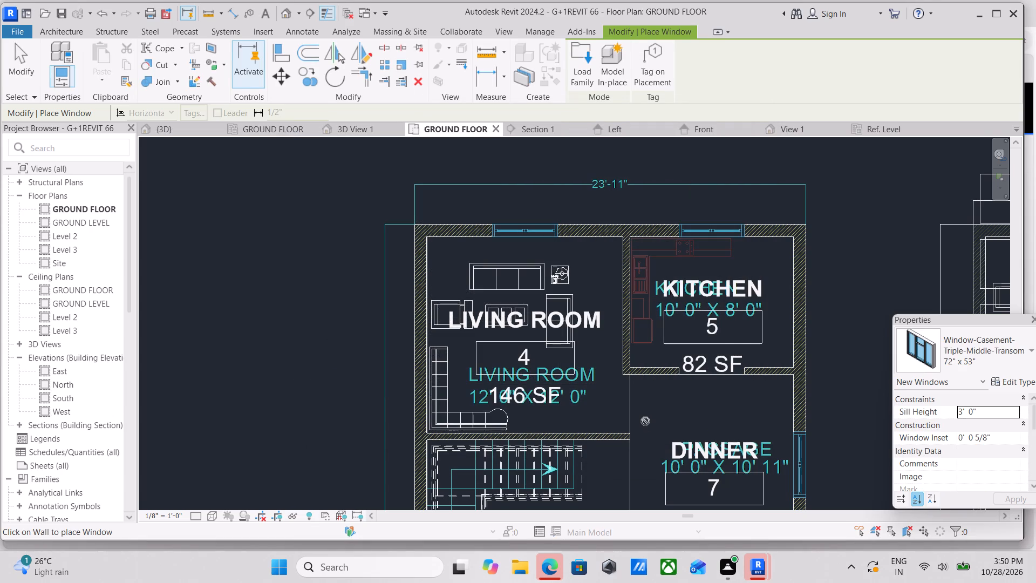
Duplicate the loaded casement window's 72" x 53" type as a new type named WINDOWS 4'X4'.
{"action": "left_click", "coordinate": [1017, 380]}
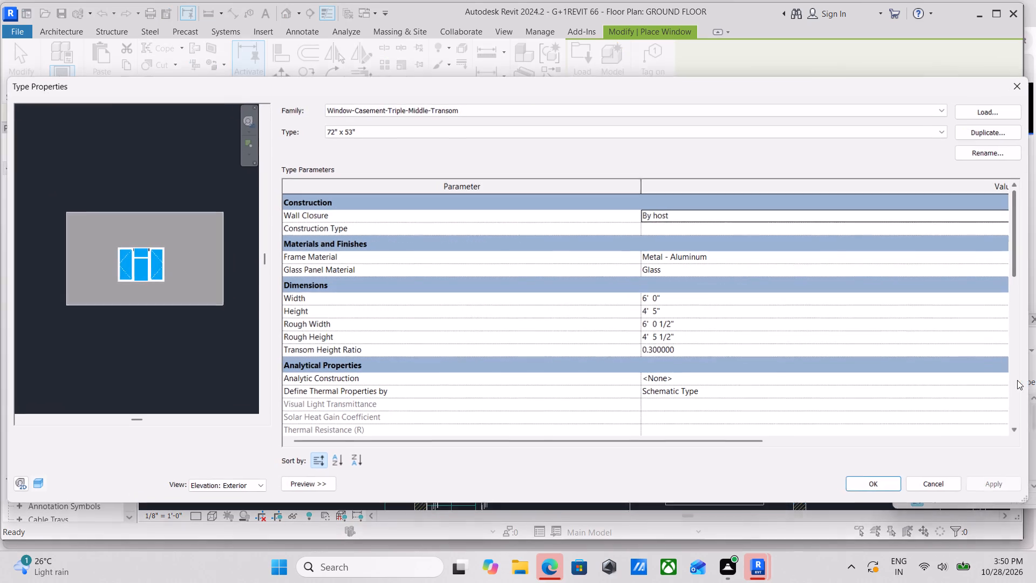
{"action": "left_click", "coordinate": [990, 134]}
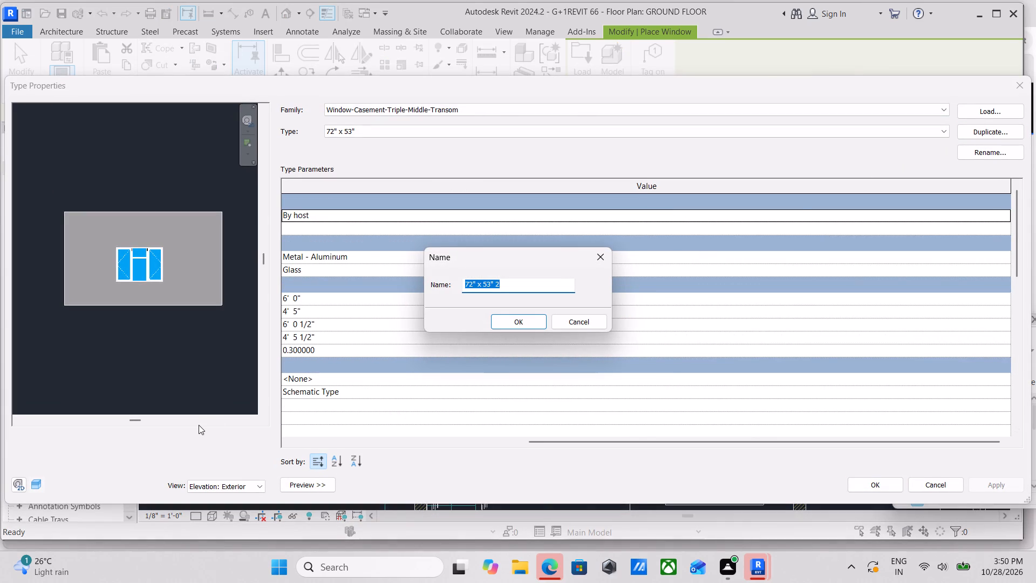
{"action": "key", "text": "BackSpace"}
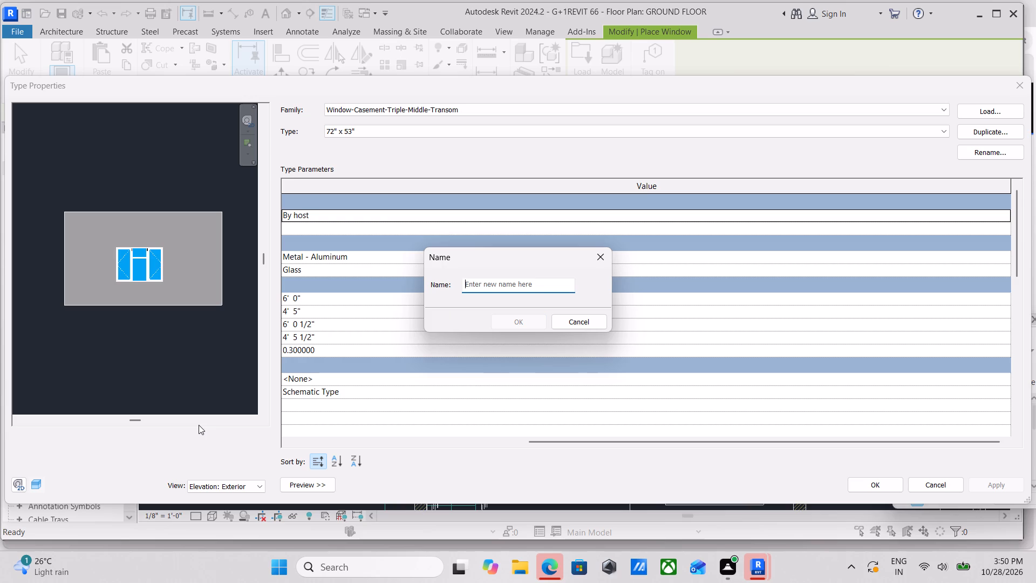
{"action": "key", "text": "shift+p"}
{"action": "key", "text": "BackSpace"}
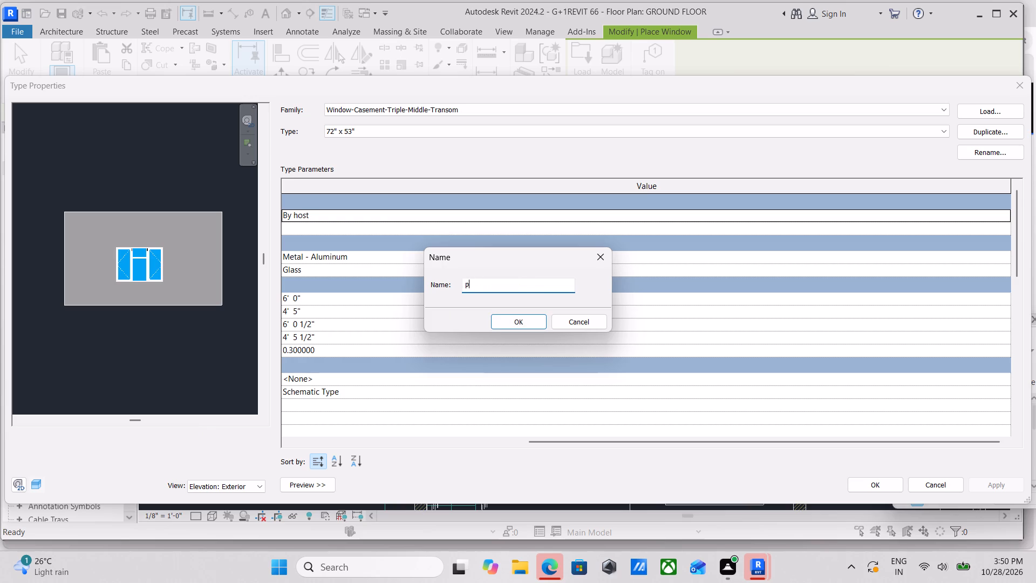
{"action": "key", "text": "BackSpace"}
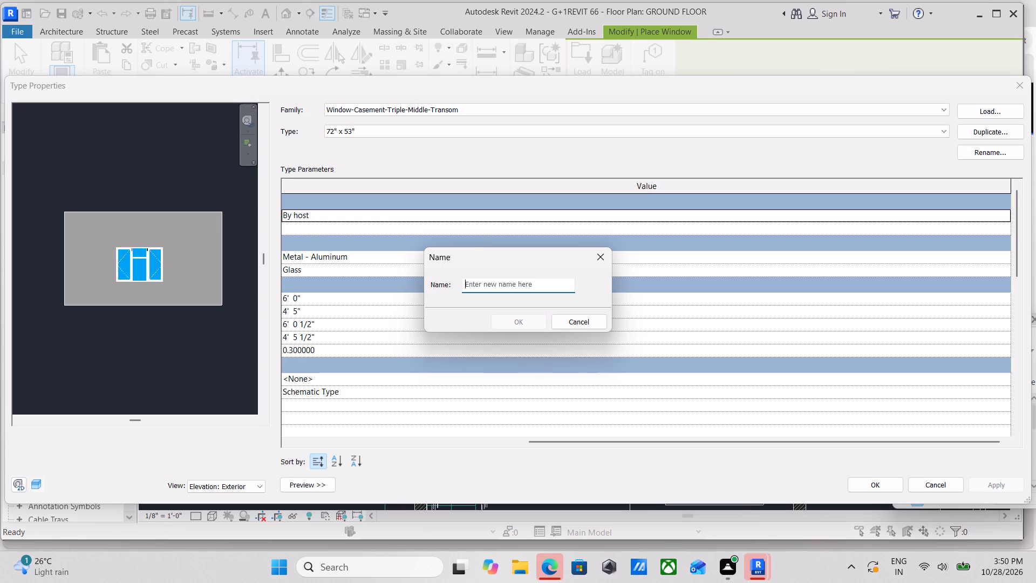
{"action": "key", "text": "w"}
{"action": "type", "text": "INDOWS"}
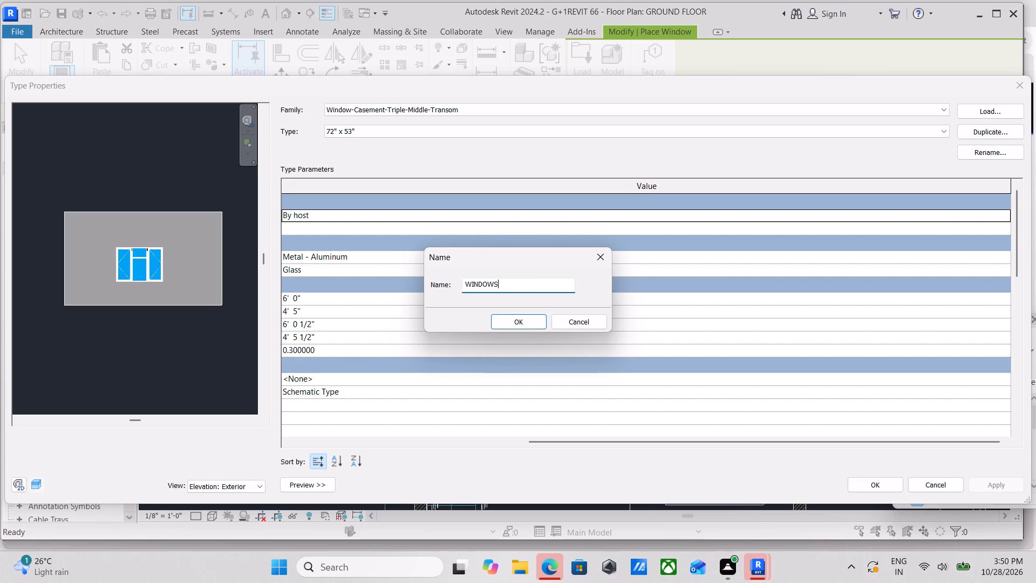
{"action": "key", "text": "space"}
{"action": "type", "text": "4'"}
{"action": "key", "text": "space"}
{"action": "key", "text": "BackSpace"}
{"action": "key", "text": "x"}
{"action": "type", "text": "4'"}
{"action": "left_click", "coordinate": [530, 325]}
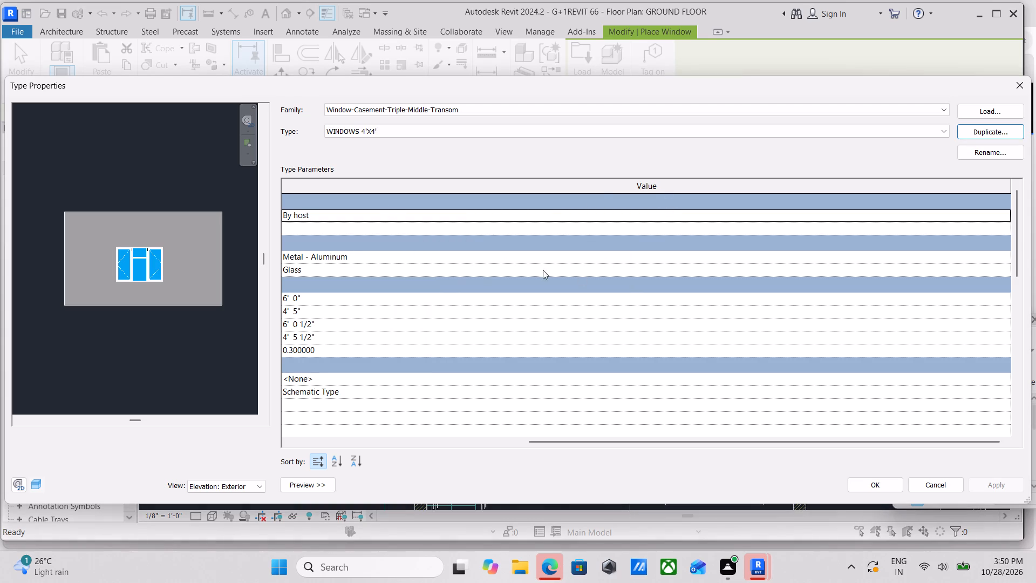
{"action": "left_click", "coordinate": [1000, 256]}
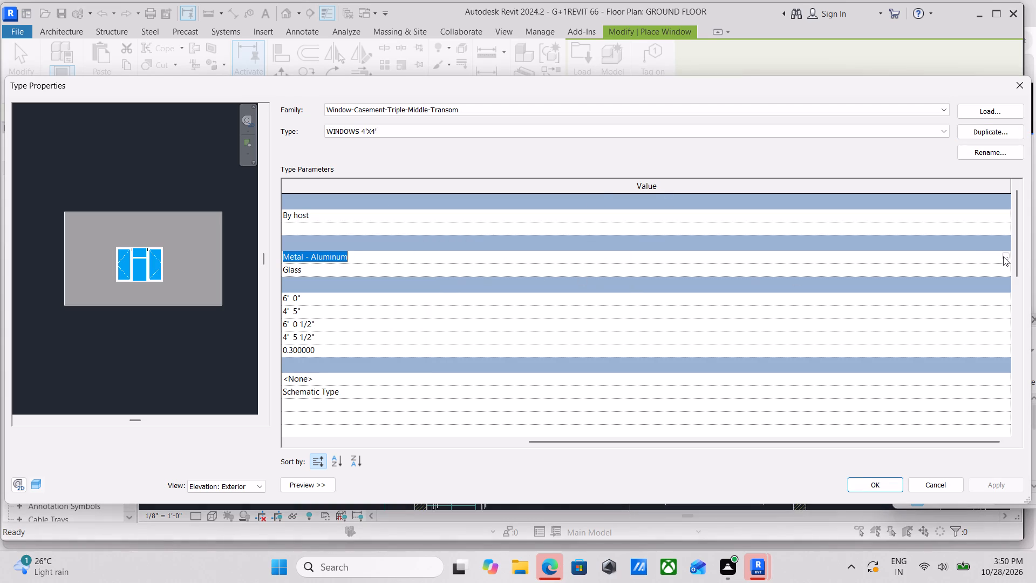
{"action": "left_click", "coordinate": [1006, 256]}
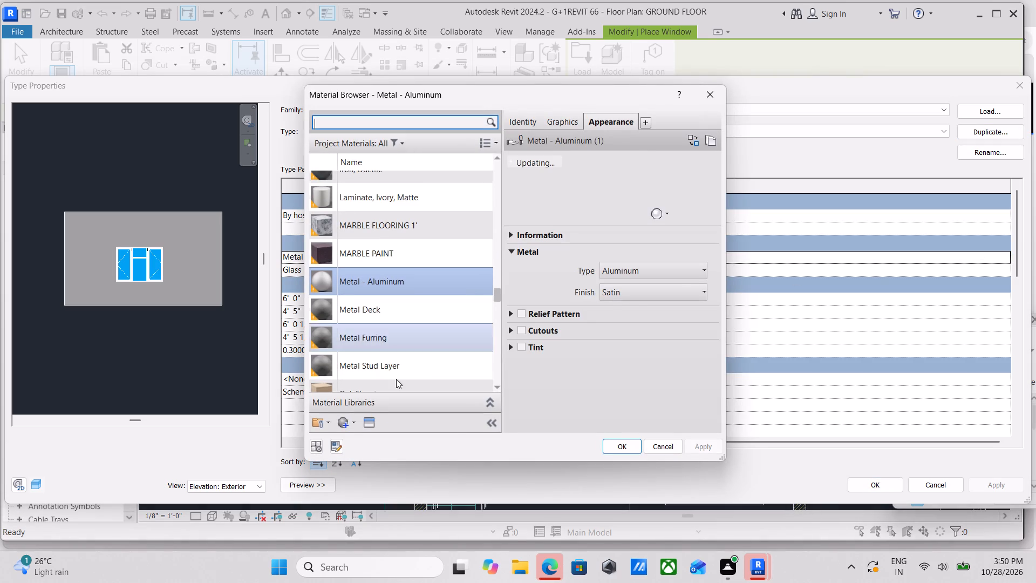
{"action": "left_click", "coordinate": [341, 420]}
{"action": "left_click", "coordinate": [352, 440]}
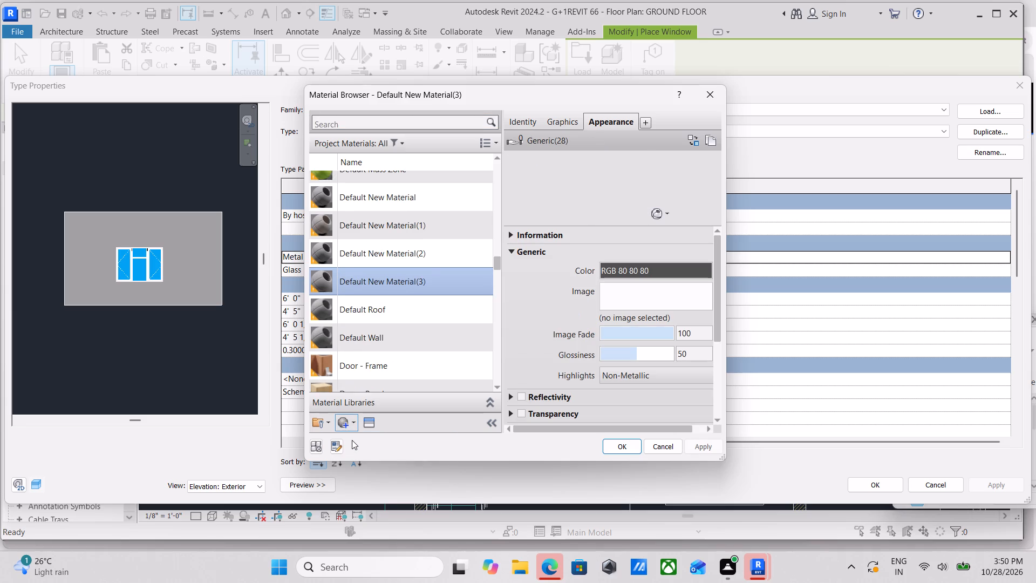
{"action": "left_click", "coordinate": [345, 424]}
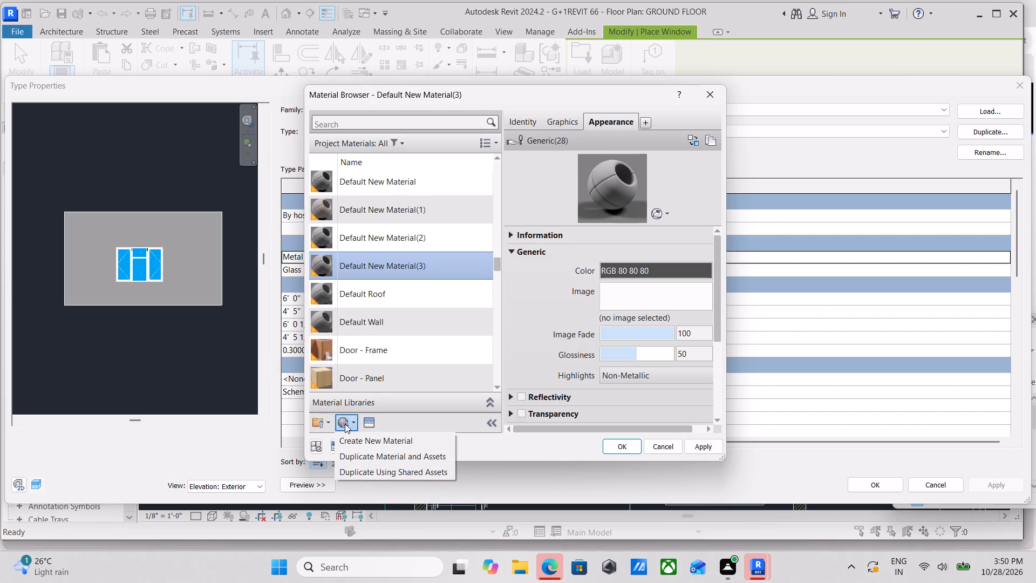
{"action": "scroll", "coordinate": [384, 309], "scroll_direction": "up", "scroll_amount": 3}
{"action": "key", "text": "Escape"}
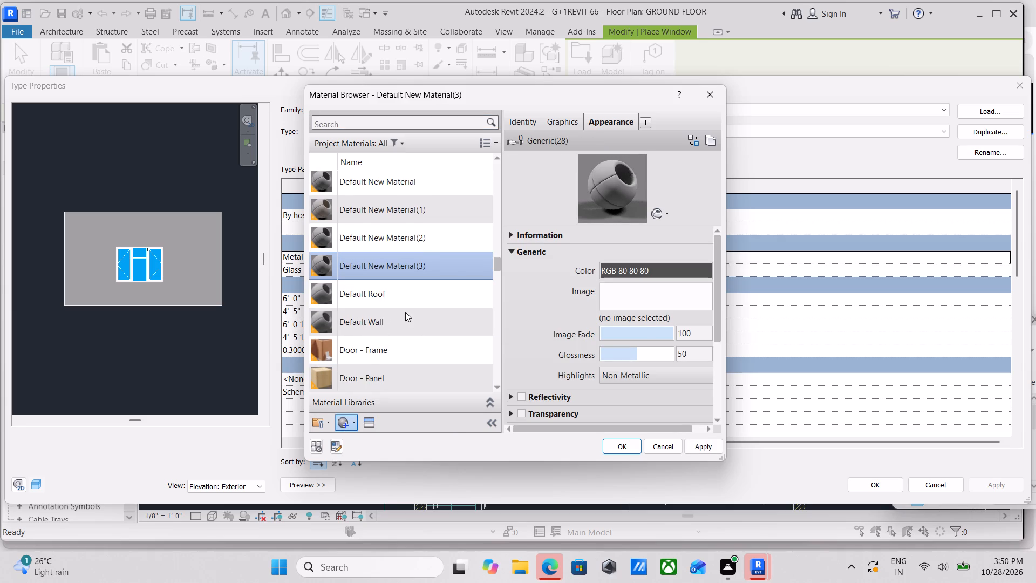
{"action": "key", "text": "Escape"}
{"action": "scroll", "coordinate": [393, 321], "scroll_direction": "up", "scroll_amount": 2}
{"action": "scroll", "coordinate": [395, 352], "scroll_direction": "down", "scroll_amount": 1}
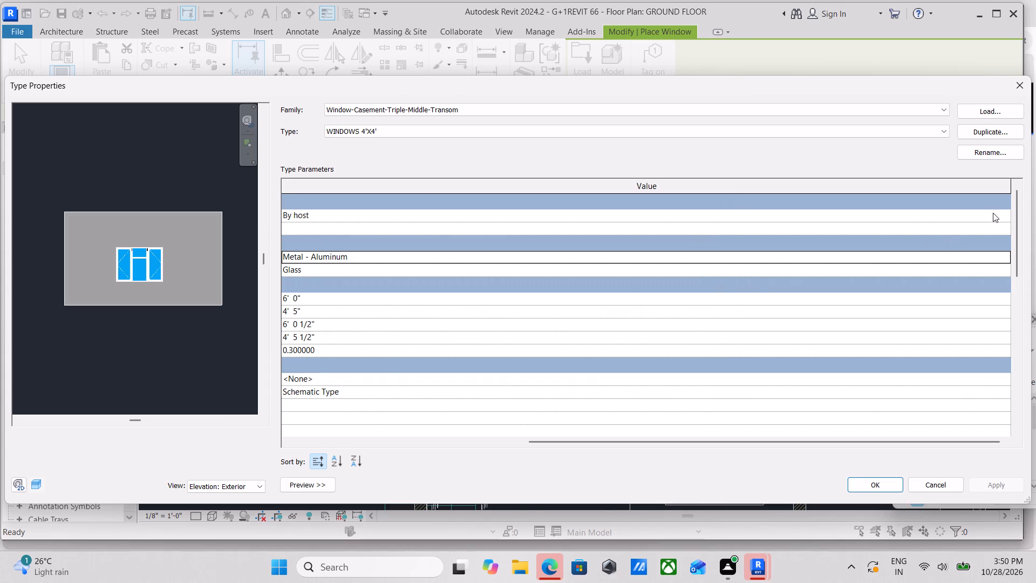
Open the window type's Metal - Aluminum frame material and enable the tint on its appearance.
{"action": "left_click", "coordinate": [1000, 232]}
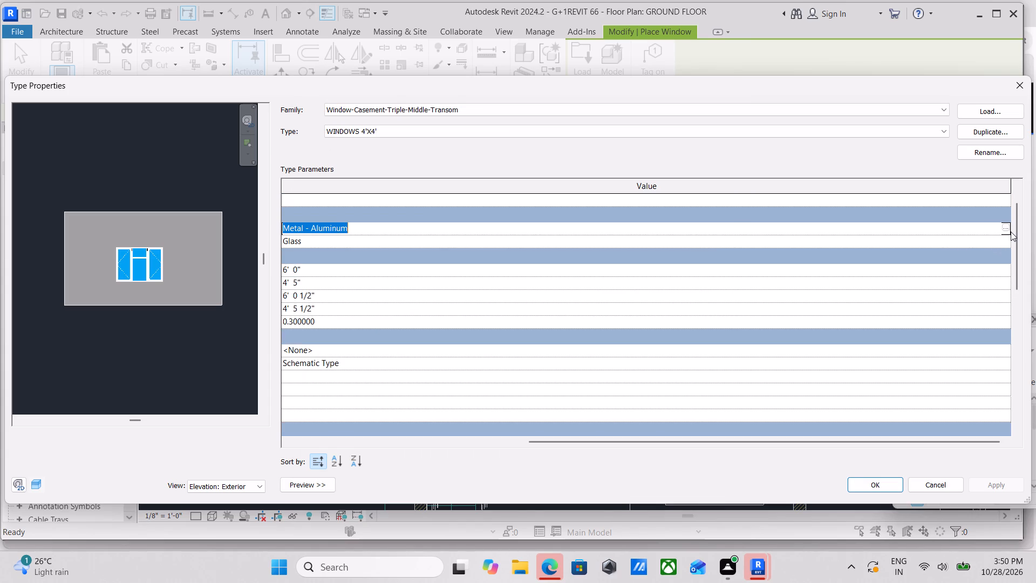
{"action": "left_click", "coordinate": [1007, 230]}
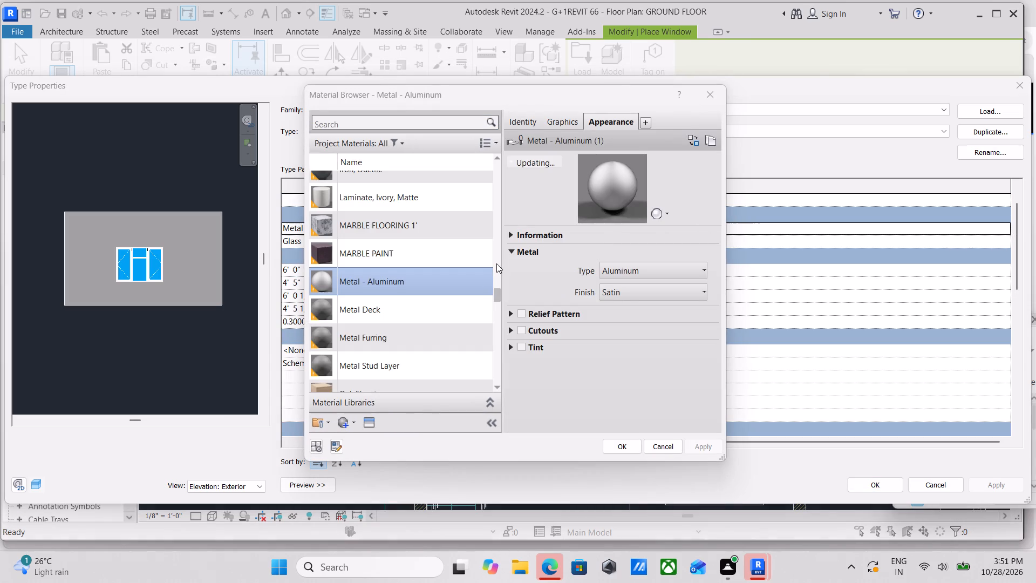
{"action": "scroll", "coordinate": [347, 278], "scroll_direction": "up", "scroll_amount": 2}
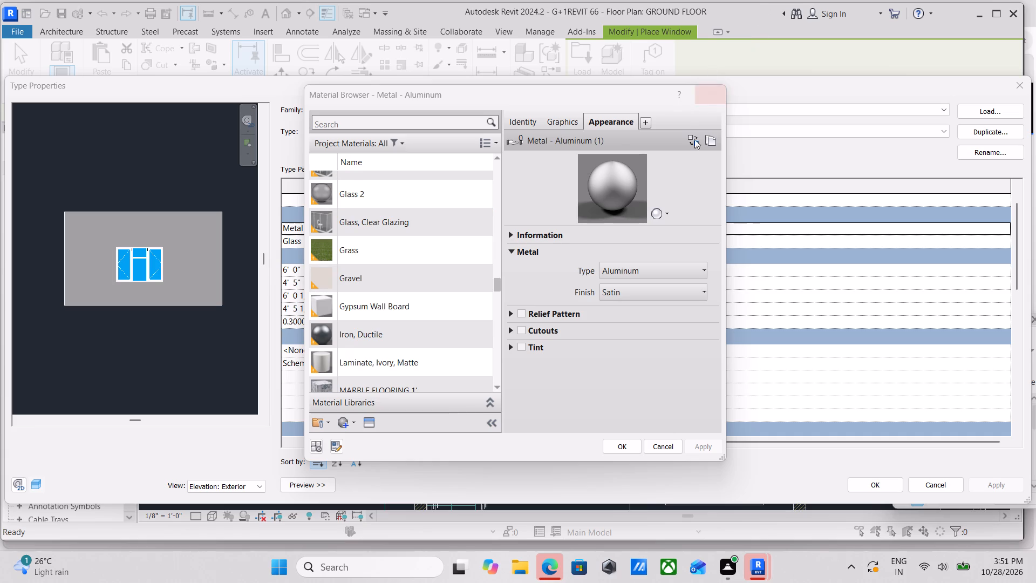
{"action": "left_click", "coordinate": [650, 267]}
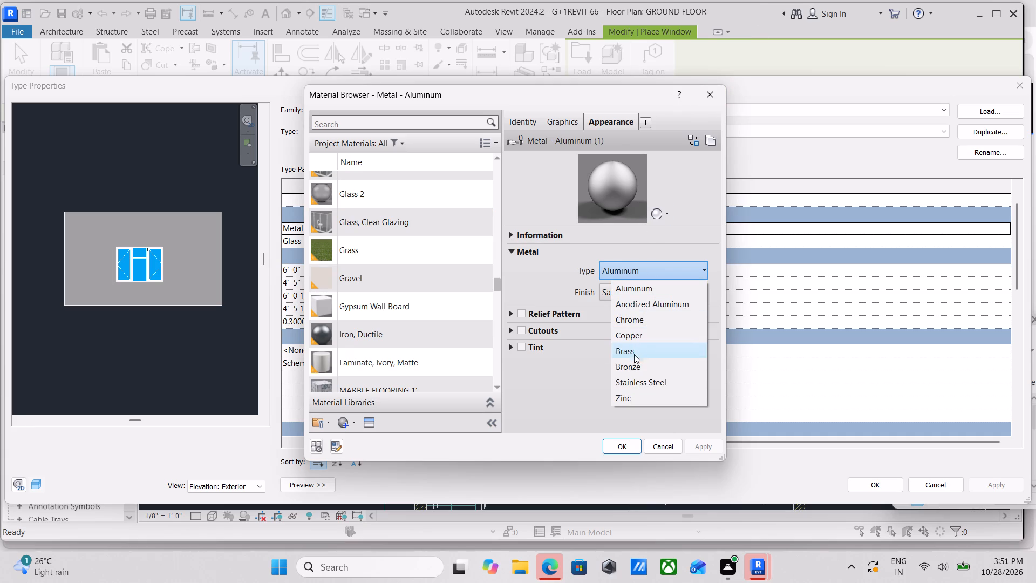
{"action": "scroll", "coordinate": [633, 378], "scroll_direction": "down", "scroll_amount": 2}
{"action": "left_click", "coordinate": [659, 272]}
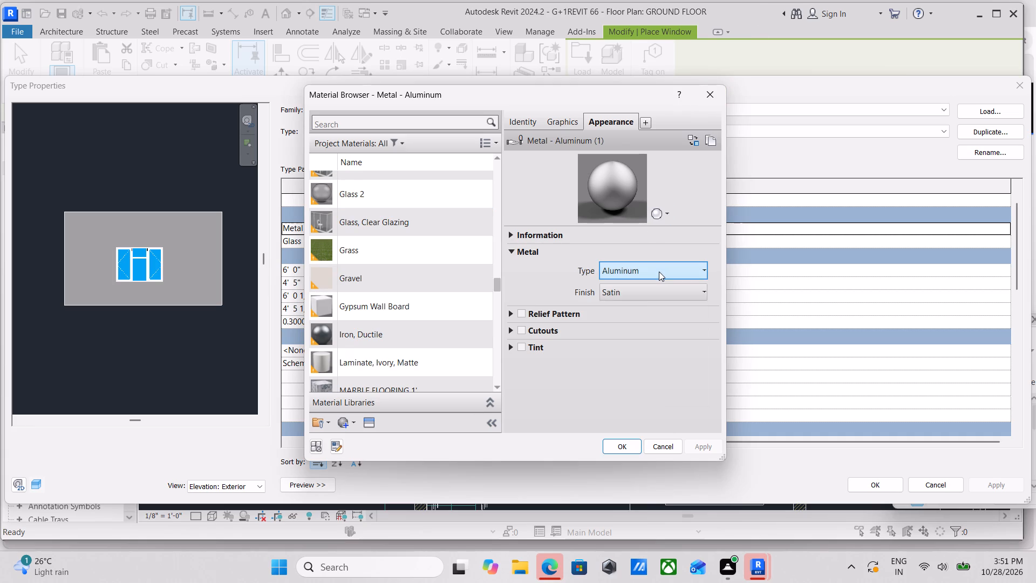
{"action": "left_click", "coordinate": [520, 346]}
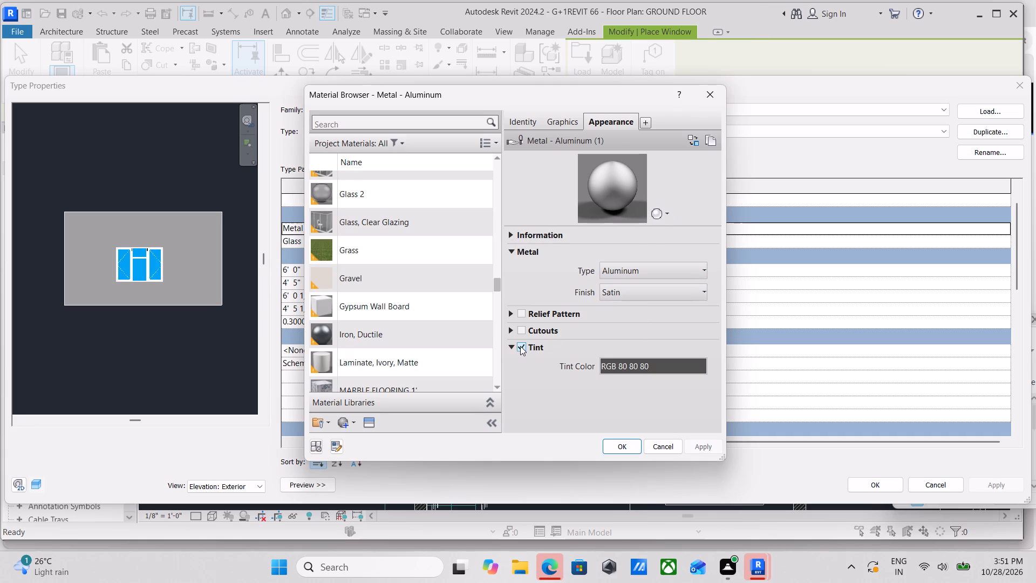
Set the frame material's tint color to black, RGB 0 0 0, and apply it to the WINDOWS 4'X4' type.
{"action": "left_click", "coordinate": [652, 368]}
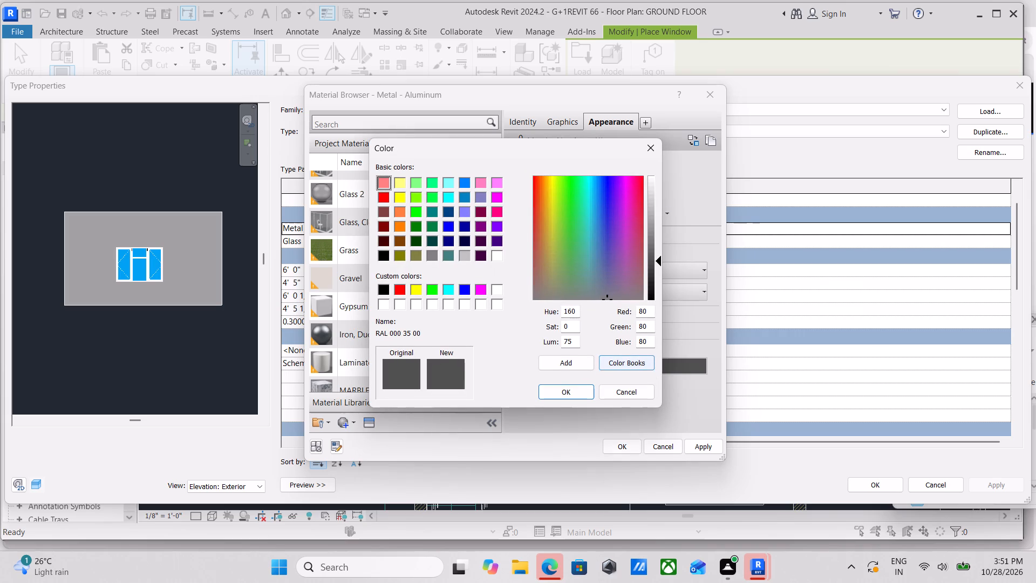
{"action": "left_click_drag", "start_coordinate": [650, 315], "coordinate": [571, 316]}
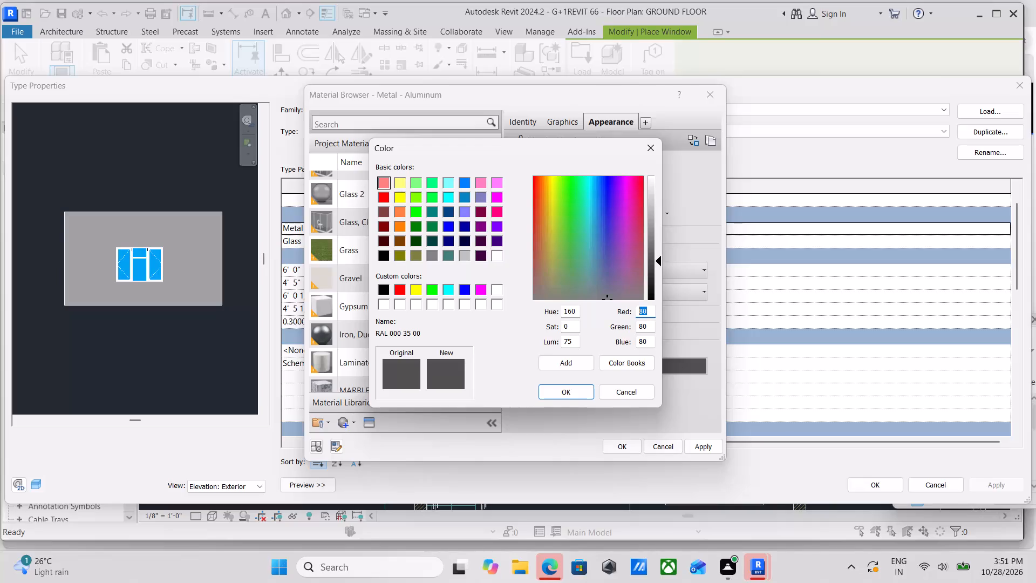
{"action": "key", "text": "0"}
{"action": "left_click_drag", "start_coordinate": [647, 330], "coordinate": [604, 335]}
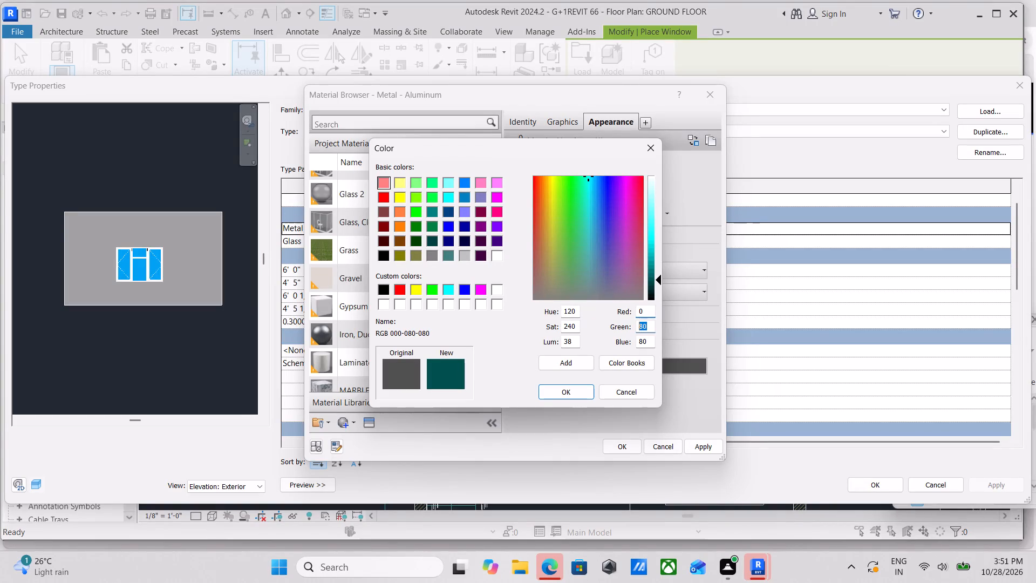
{"action": "left_click_drag", "start_coordinate": [604, 335], "coordinate": [503, 336]}
{"action": "key", "text": "0"}
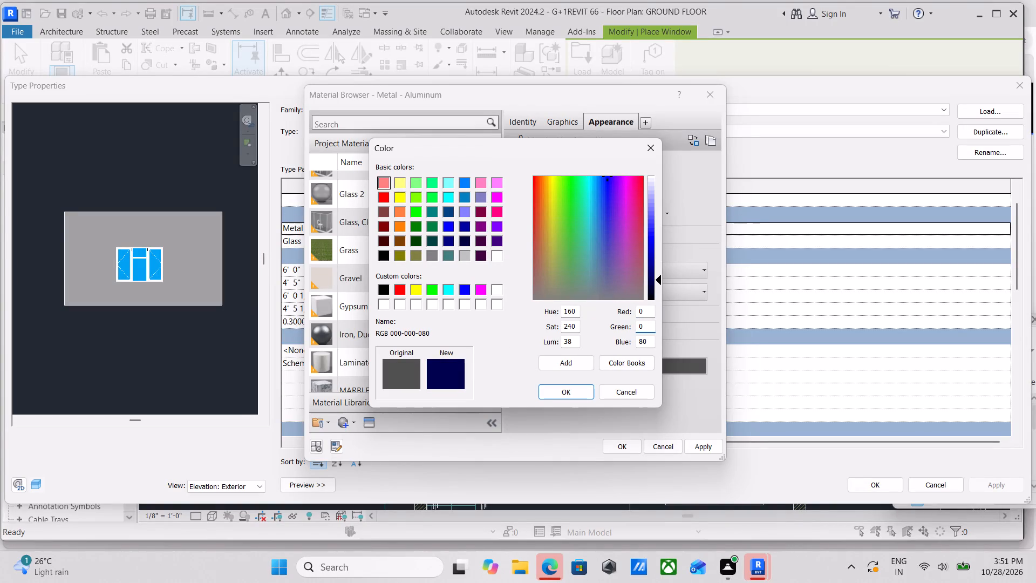
{"action": "left_click_drag", "start_coordinate": [651, 343], "coordinate": [605, 351]}
{"action": "key", "text": "0"}
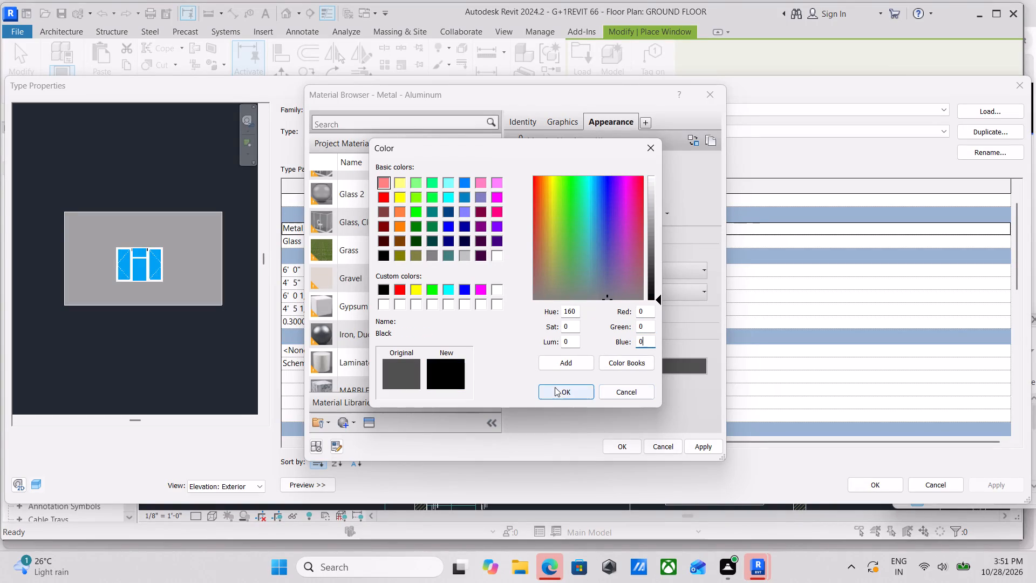
{"action": "left_click", "coordinate": [555, 387]}
{"action": "left_click", "coordinate": [700, 451]}
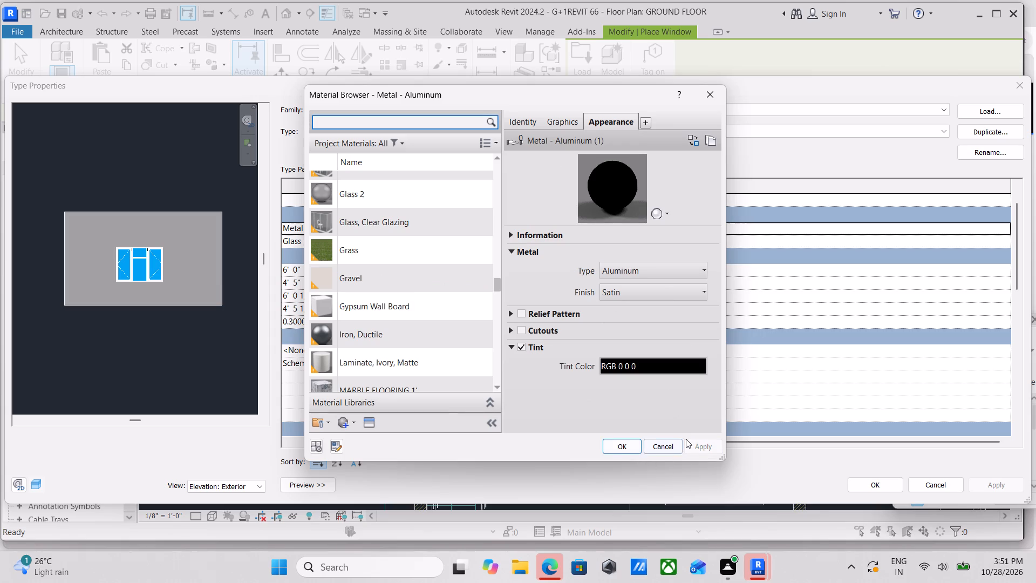
{"action": "left_click", "coordinate": [614, 444]}
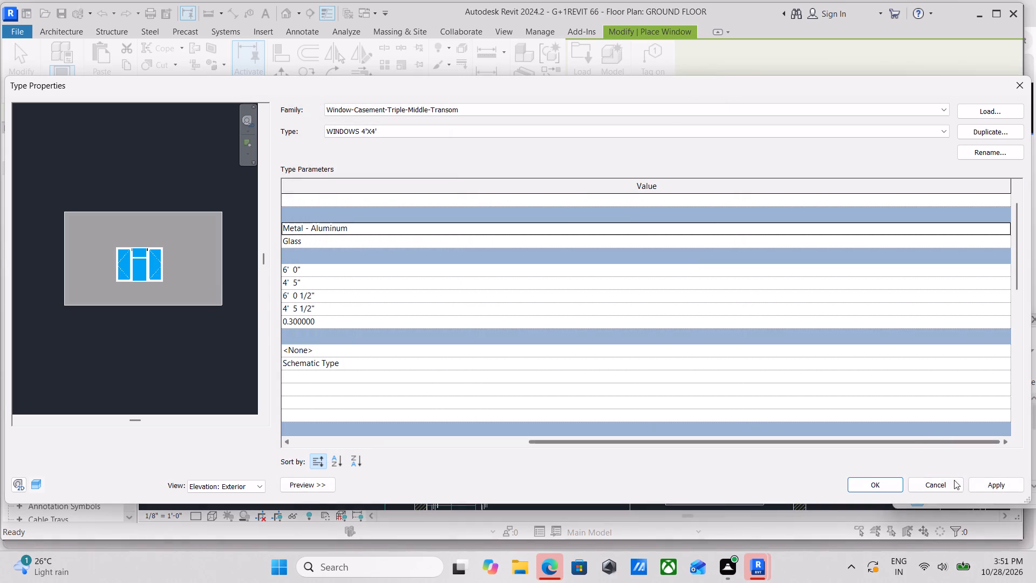
{"action": "left_click", "coordinate": [986, 487]}
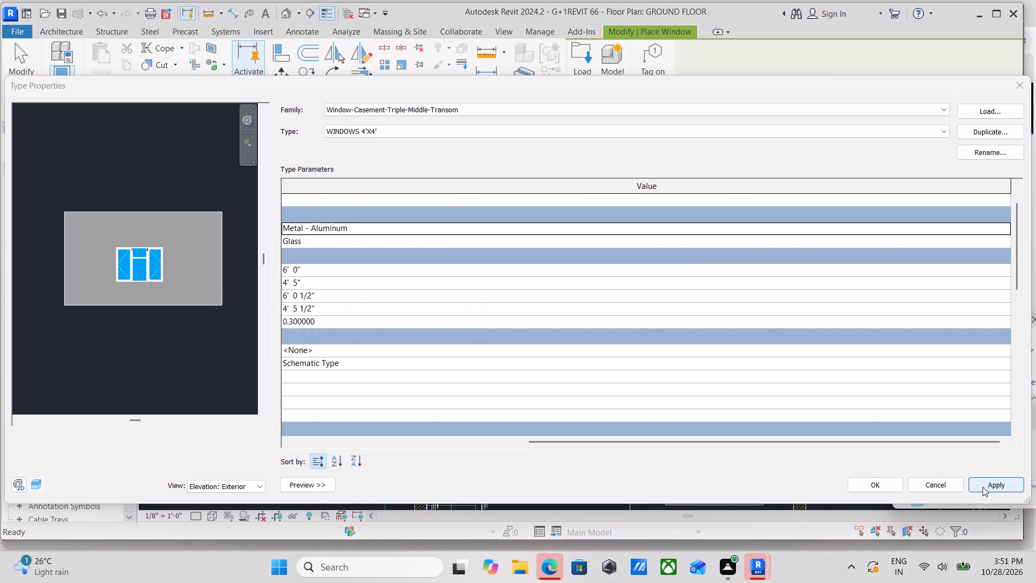
{"action": "scroll", "coordinate": [130, 234], "scroll_direction": "up", "scroll_amount": 7}
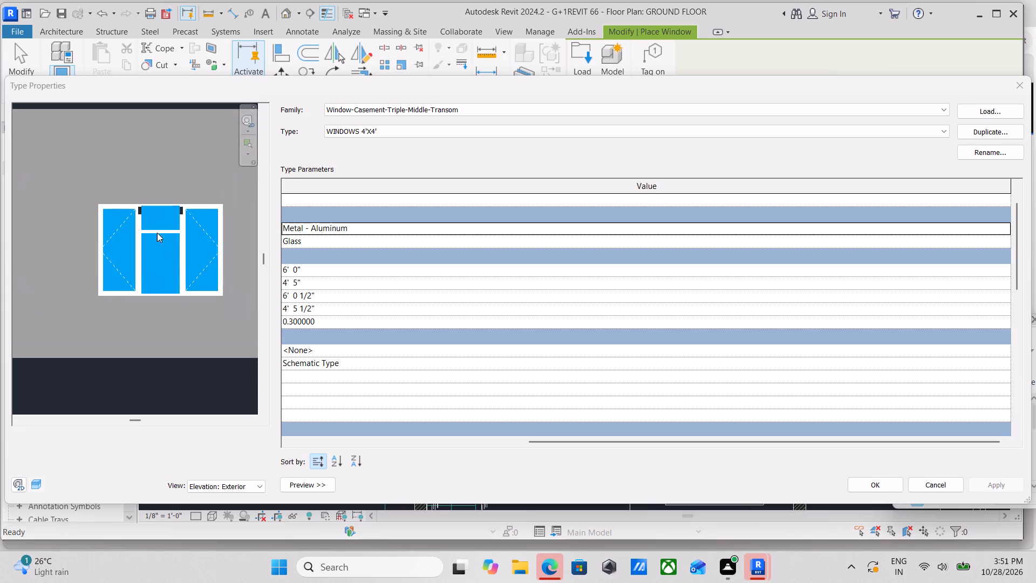
{"action": "scroll", "coordinate": [157, 233], "scroll_direction": "up", "scroll_amount": 9}
{"action": "middle_click_drag", "start_coordinate": [202, 209], "coordinate": [74, 256]}
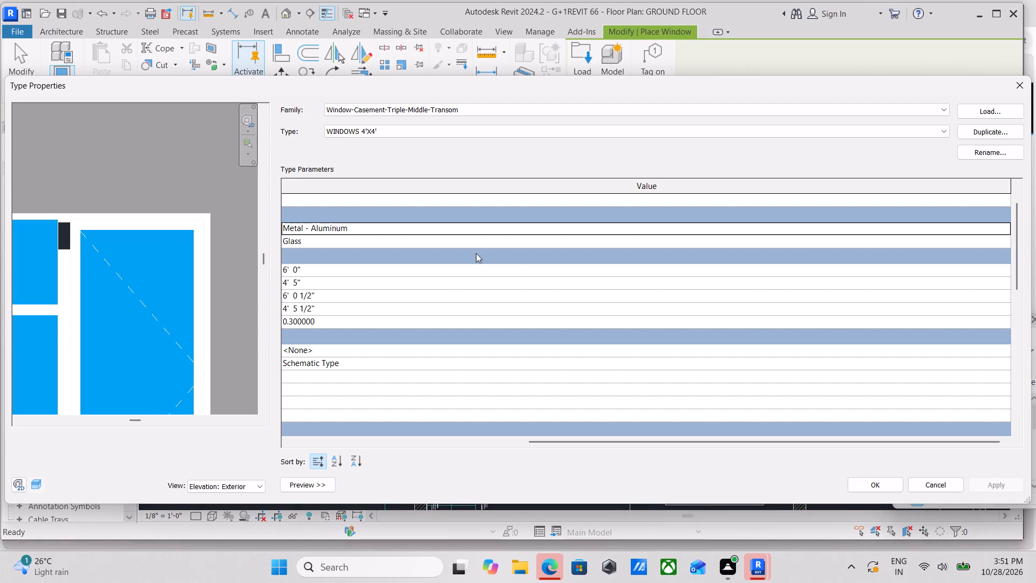
{"action": "left_click", "coordinate": [871, 487]}
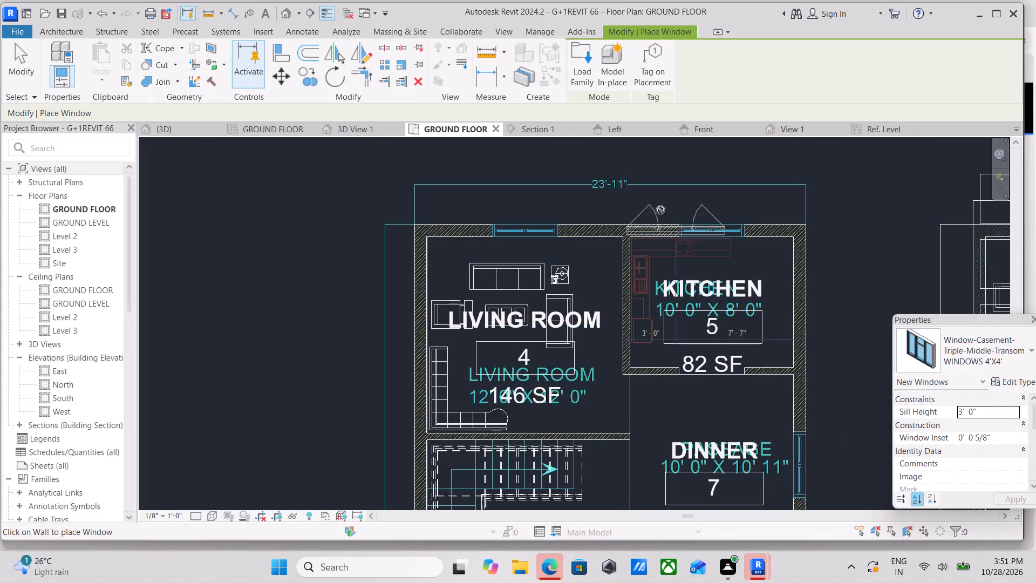
Set the WINDOWS 4'X4' type's width to 4'.
{"action": "scroll", "coordinate": [507, 227], "scroll_direction": "up", "scroll_amount": 4}
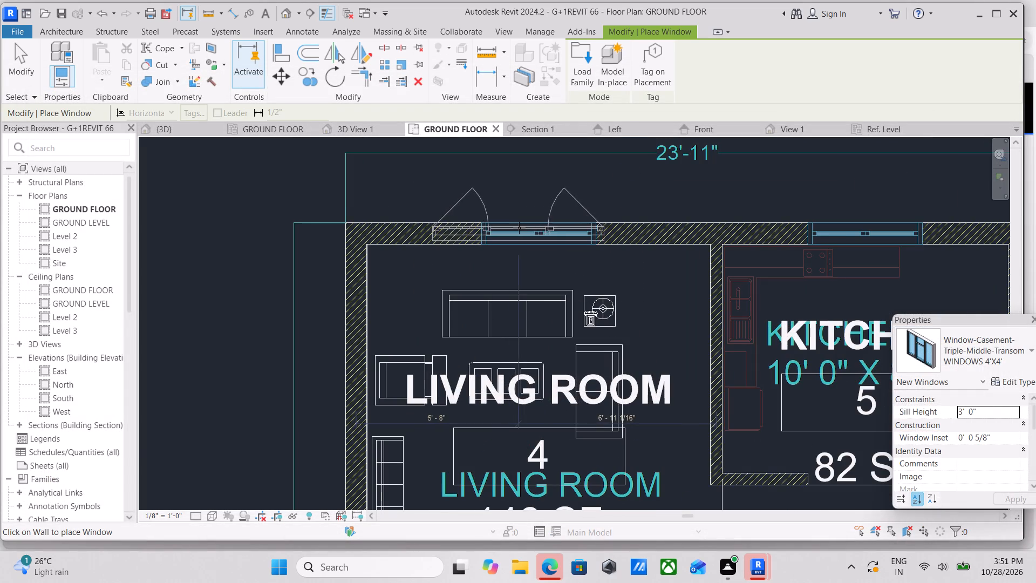
{"action": "left_click", "coordinate": [1021, 379]}
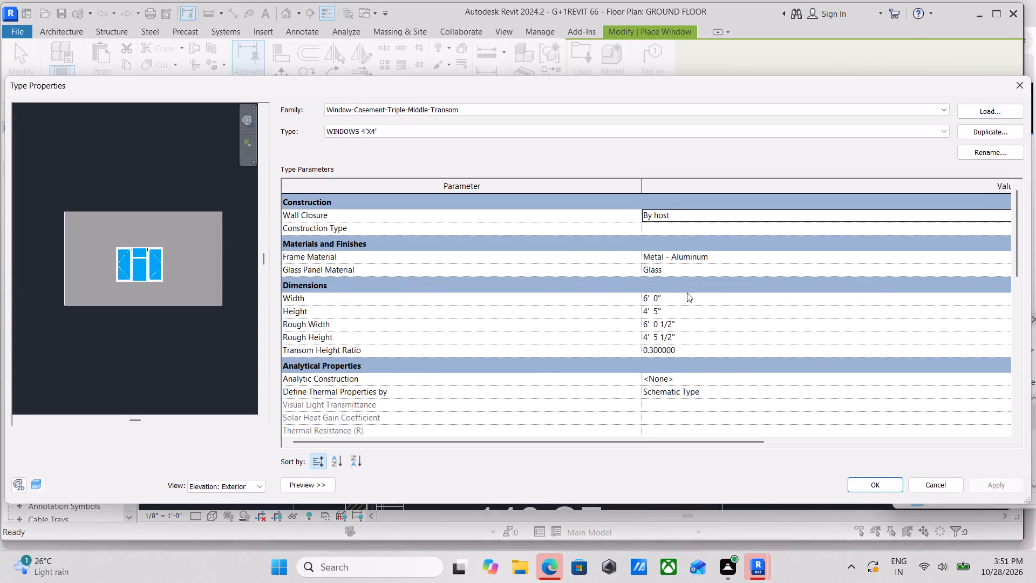
{"action": "left_click", "coordinate": [677, 296]}
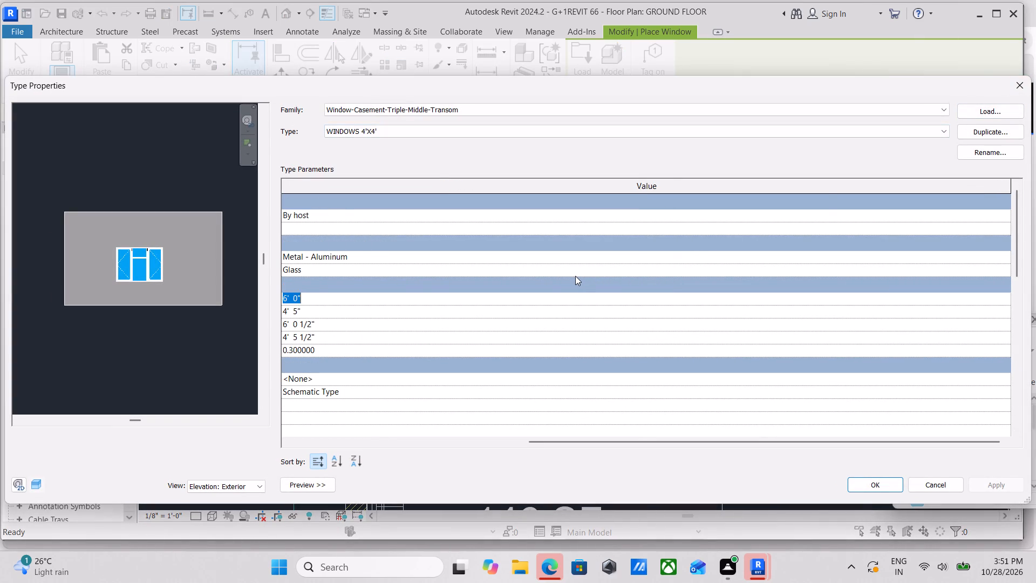
{"action": "key", "text": "4"}
{"action": "key", "text": "apostrophe"}
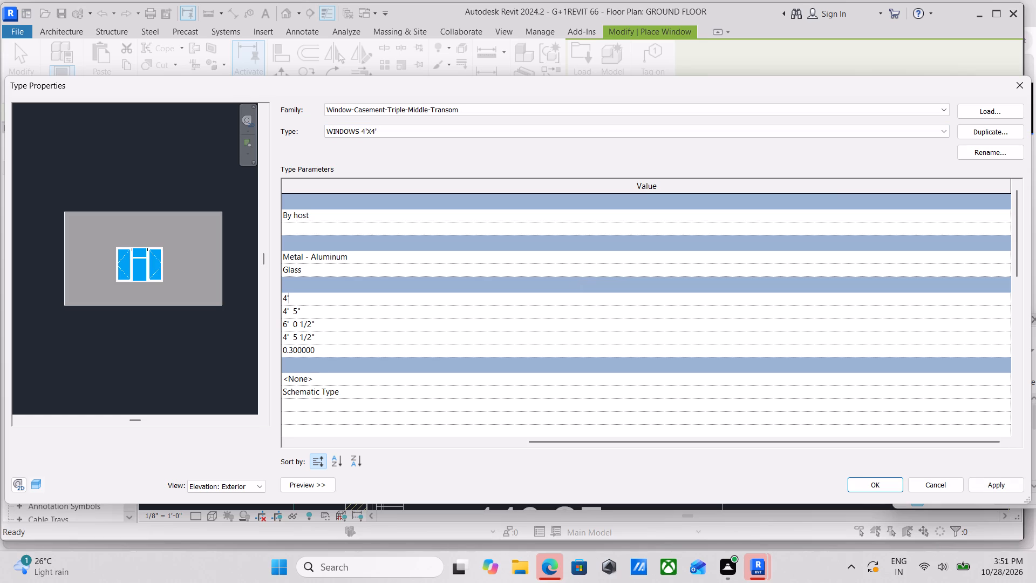
{"action": "left_click", "coordinate": [1000, 478]}
{"action": "scroll", "coordinate": [399, 323], "scroll_direction": "up", "scroll_amount": 2}
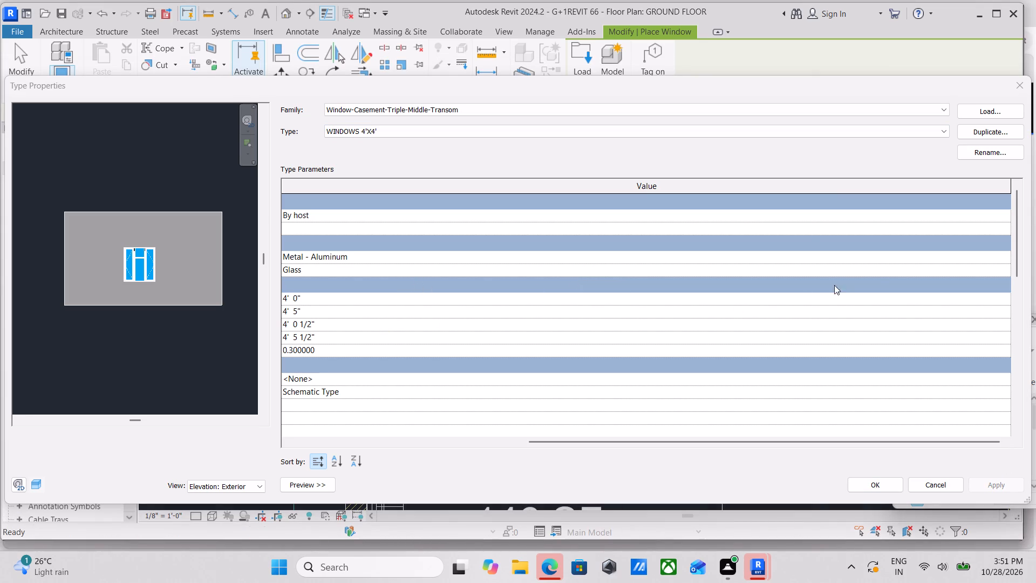
{"action": "left_click", "coordinate": [877, 490]}
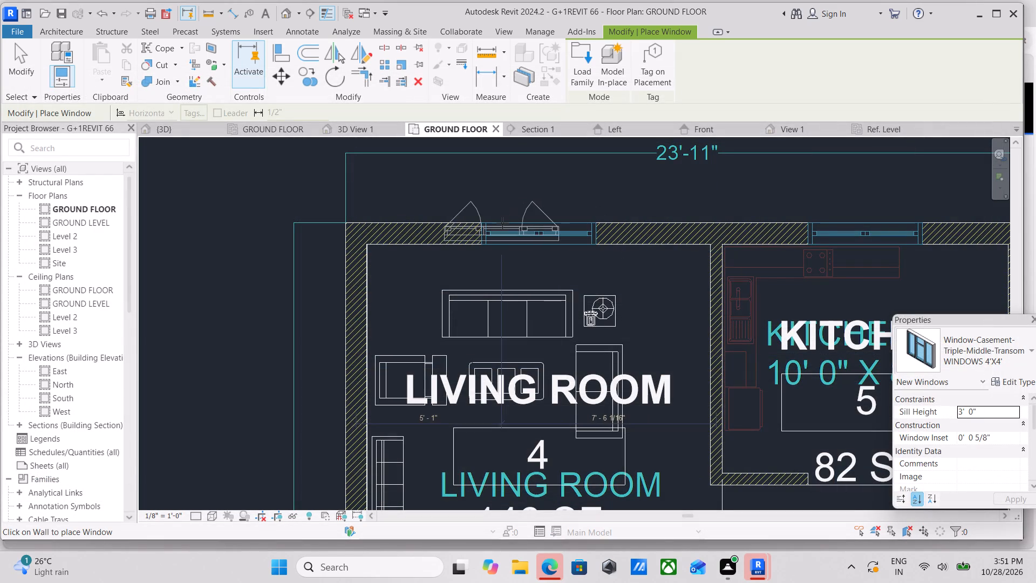
Place a WINDOWS 4'X4' window in the living room's top wall, over the window opening drawn in the underlying plan.
{"action": "scroll", "coordinate": [529, 225], "scroll_direction": "up", "scroll_amount": 3}
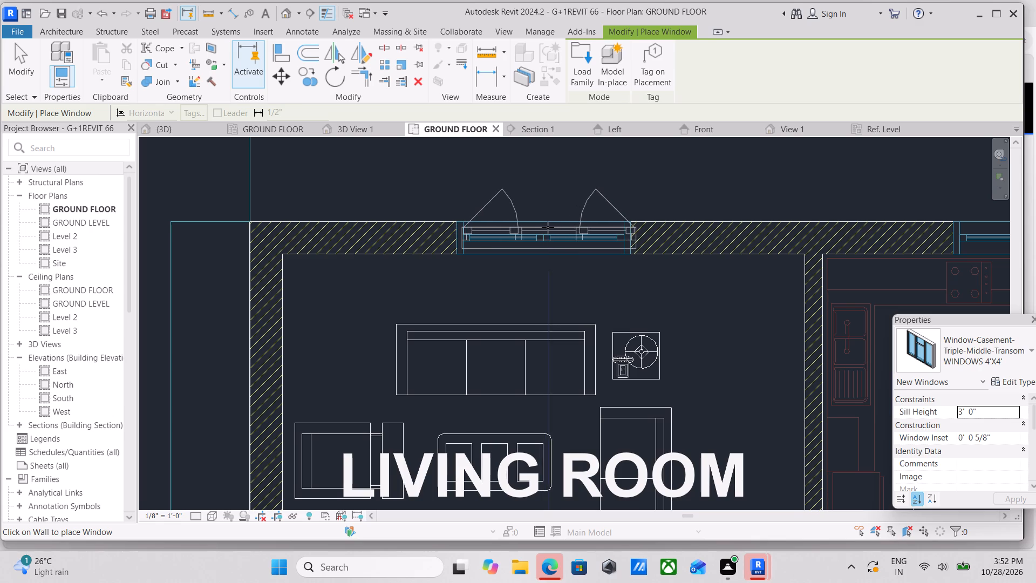
{"action": "left_click", "coordinate": [542, 227]}
Place a WINDOWS 4'X4' window in the kitchen's top wall, over the window opening drawn in the underlying plan.
{"action": "scroll", "coordinate": [545, 227], "scroll_direction": "down", "scroll_amount": 1}
{"action": "middle_click_drag", "start_coordinate": [545, 227], "coordinate": [474, 239]}
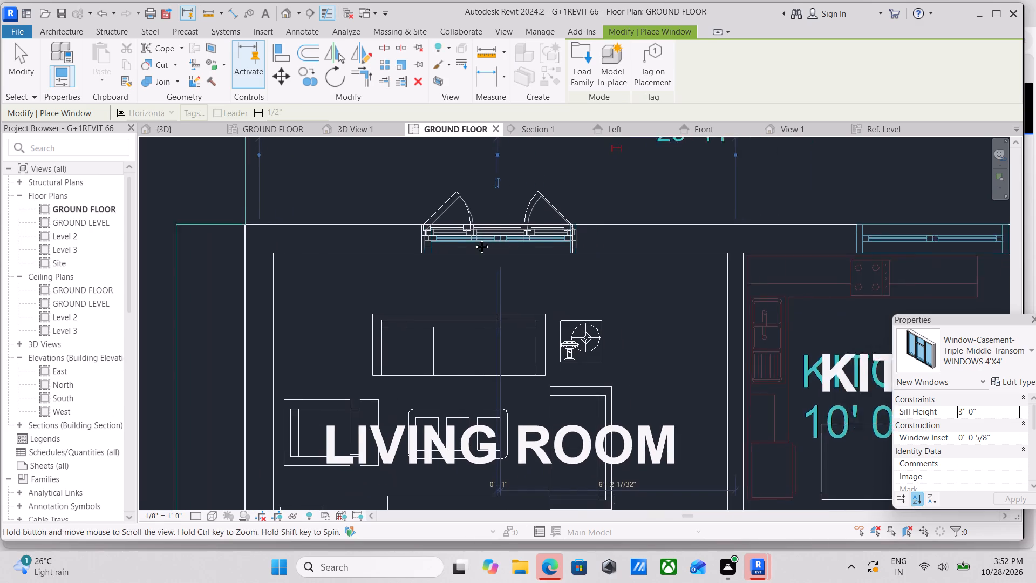
{"action": "middle_click_drag", "start_coordinate": [474, 239], "coordinate": [443, 252]}
{"action": "middle_click_drag", "start_coordinate": [982, 269], "coordinate": [645, 279]}
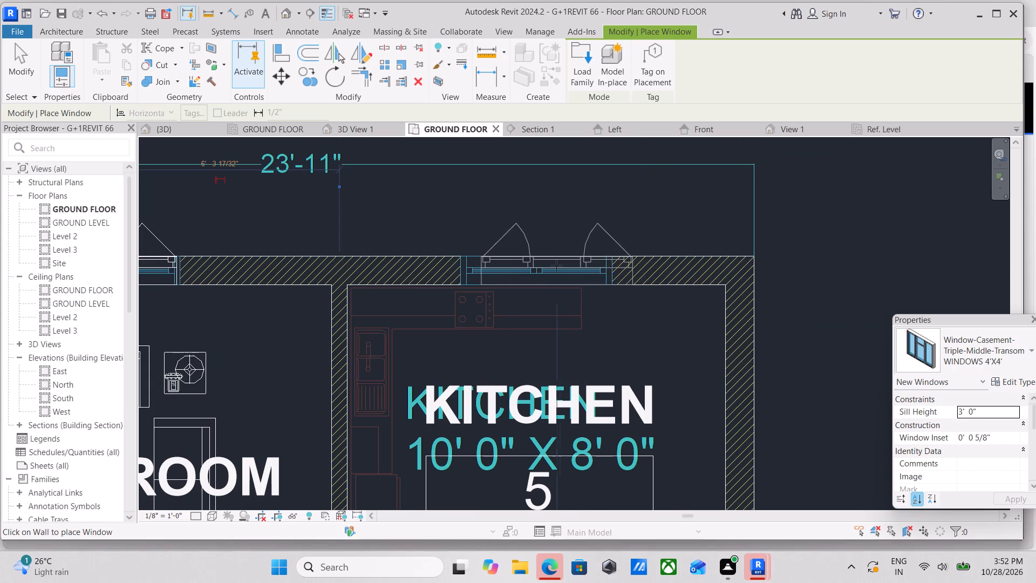
{"action": "scroll", "coordinate": [540, 266], "scroll_direction": "up", "scroll_amount": 3}
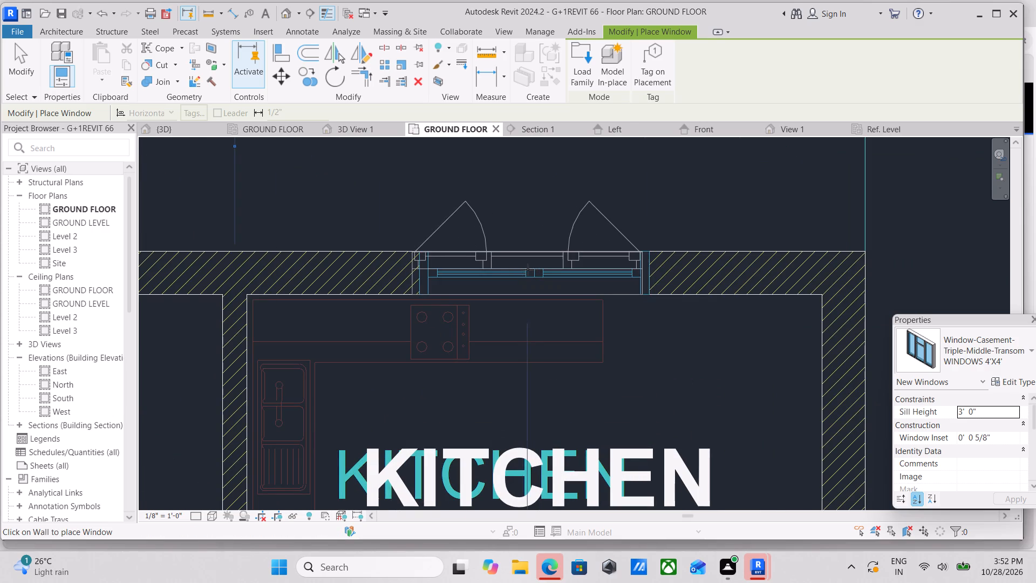
{"action": "left_click", "coordinate": [530, 269]}
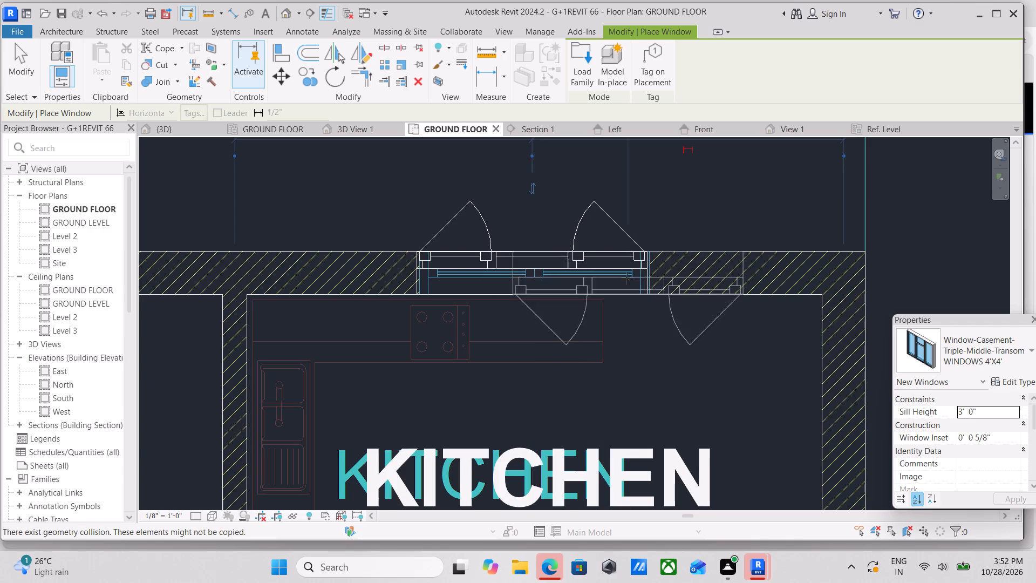
Place a WINDOWS 4'X4' window in the DINNER room's right wall, over the window opening drawn in the underlying plan.
{"action": "scroll", "coordinate": [594, 300], "scroll_direction": "down", "scroll_amount": 2}
{"action": "middle_click_drag", "start_coordinate": [594, 300], "coordinate": [724, 179]}
{"action": "scroll", "coordinate": [500, 303], "scroll_direction": "down", "scroll_amount": 3}
{"action": "middle_click_drag", "start_coordinate": [500, 303], "coordinate": [632, 199]}
{"action": "scroll", "coordinate": [363, 310], "scroll_direction": "down", "scroll_amount": 3}
{"action": "middle_click_drag", "start_coordinate": [378, 295], "coordinate": [574, 201]}
{"action": "scroll", "coordinate": [577, 200], "scroll_direction": "down", "scroll_amount": 2}
{"action": "middle_click_drag", "start_coordinate": [577, 200], "coordinate": [424, 188]}
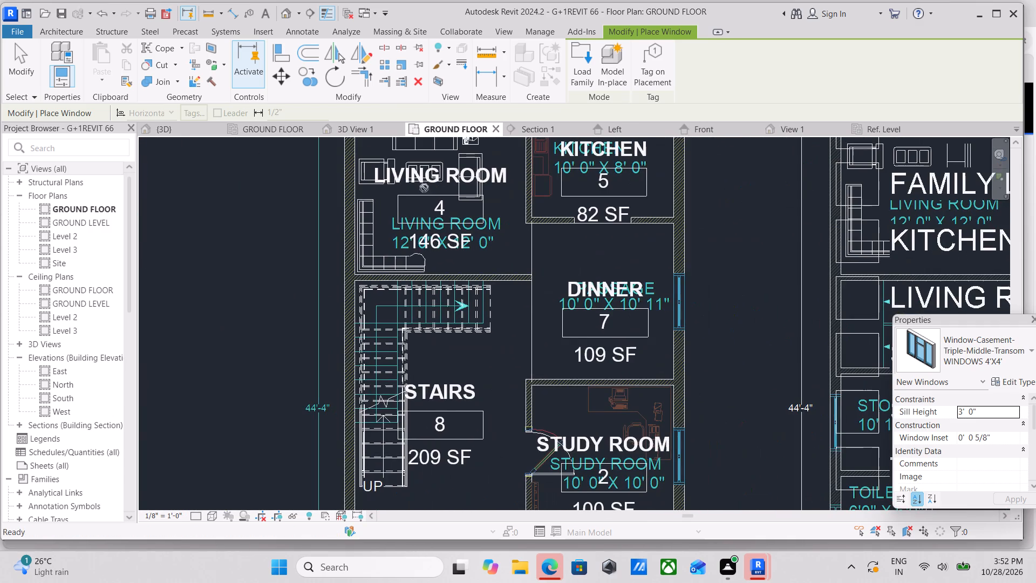
{"action": "scroll", "coordinate": [697, 297], "scroll_direction": "up", "scroll_amount": 2}
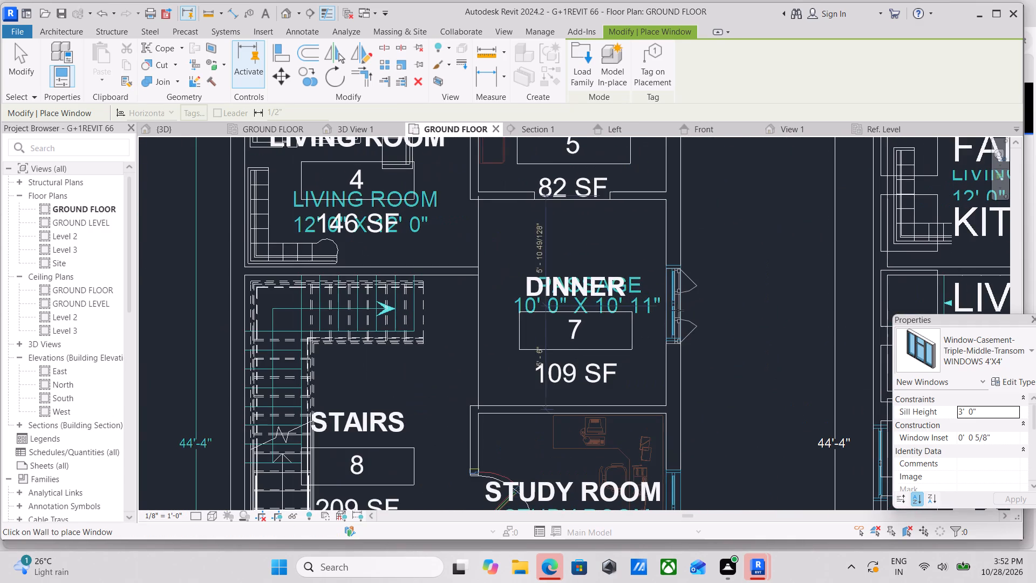
{"action": "scroll", "coordinate": [678, 310], "scroll_direction": "up", "scroll_amount": 6}
{"action": "middle_click_drag", "start_coordinate": [678, 310], "coordinate": [676, 384]}
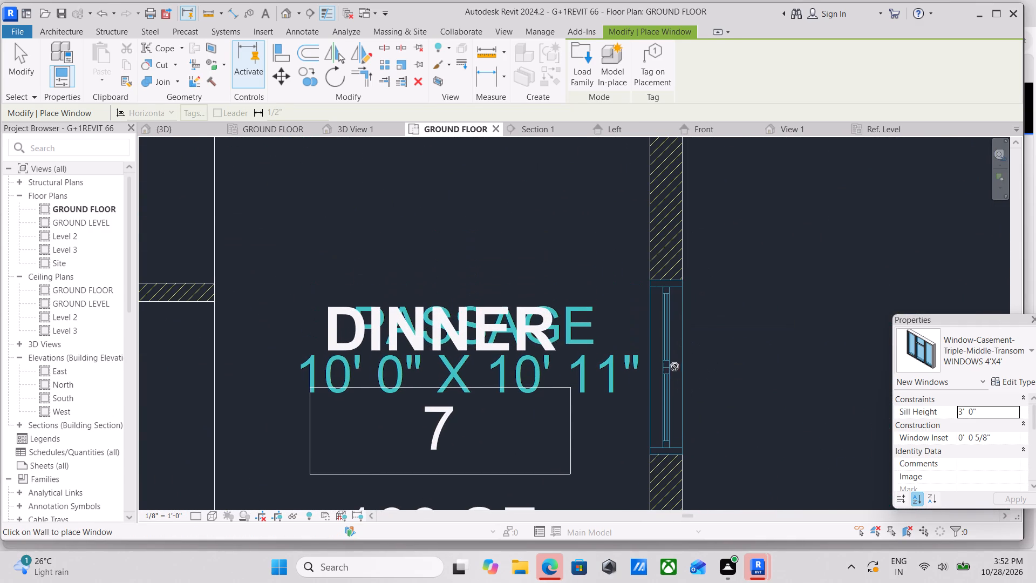
{"action": "scroll", "coordinate": [672, 359], "scroll_direction": "up", "scroll_amount": 3}
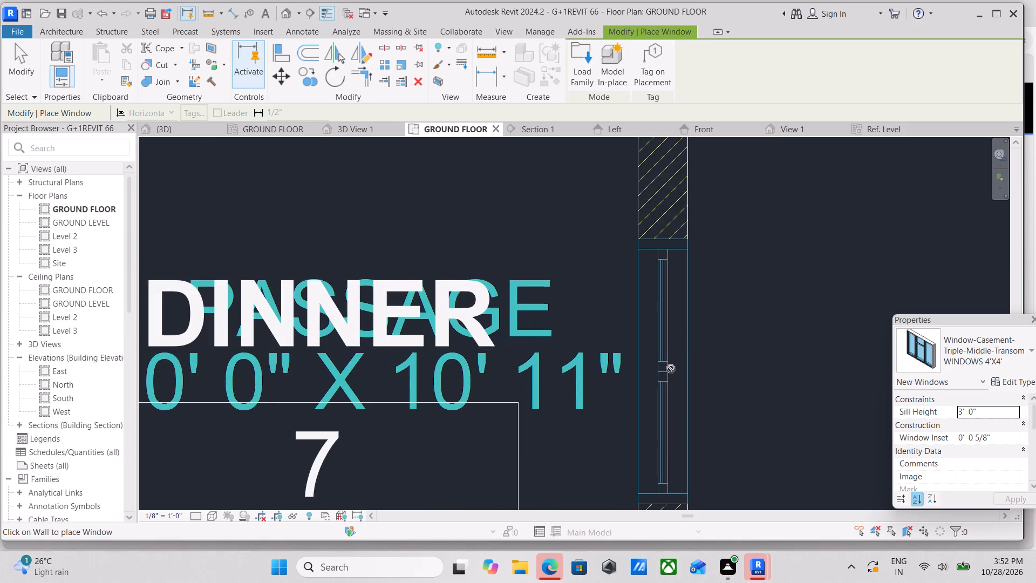
{"action": "scroll", "coordinate": [670, 371], "scroll_direction": "down", "scroll_amount": 3}
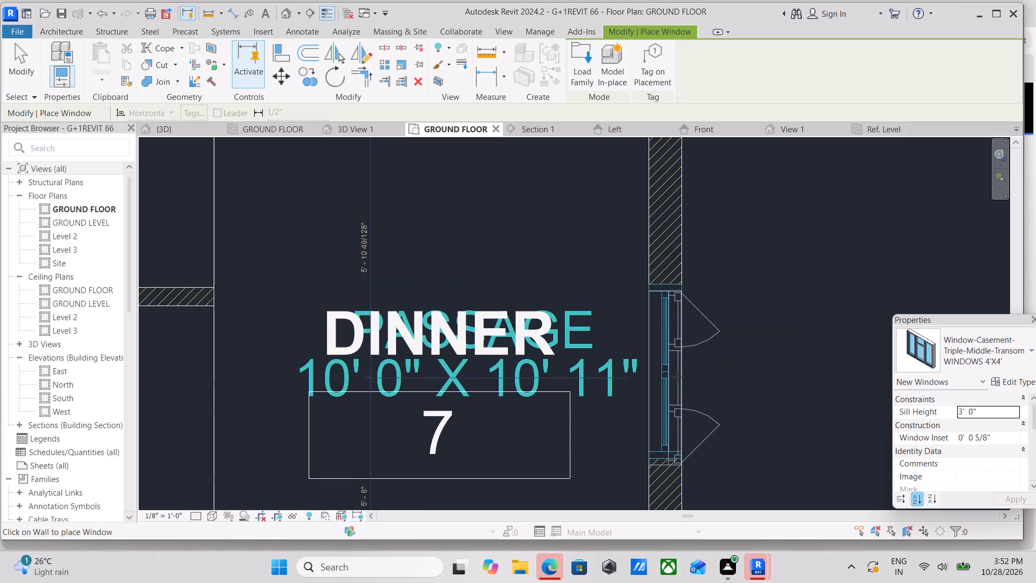
{"action": "left_click", "coordinate": [677, 374]}
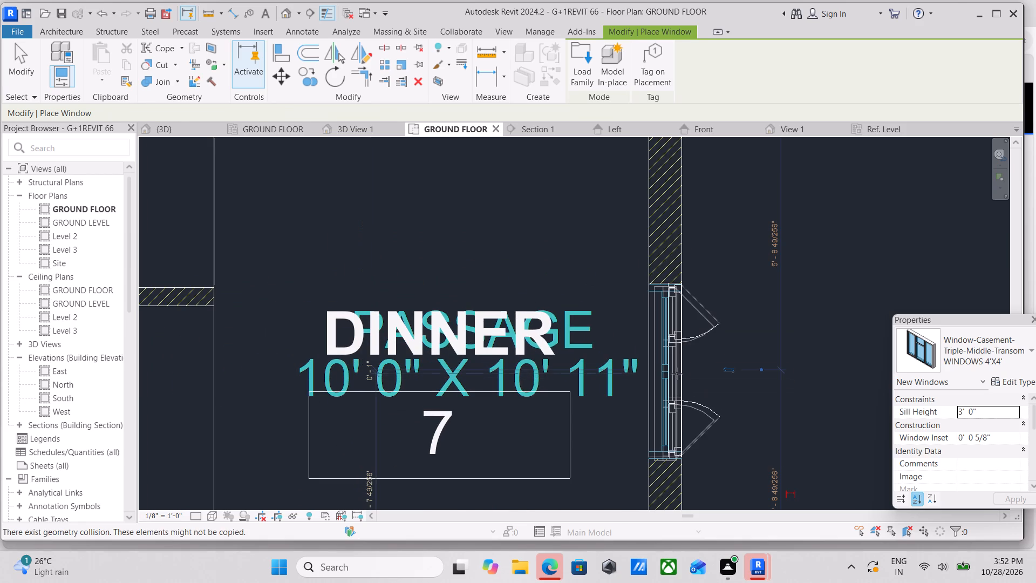
{"action": "key", "text": "Escape"}
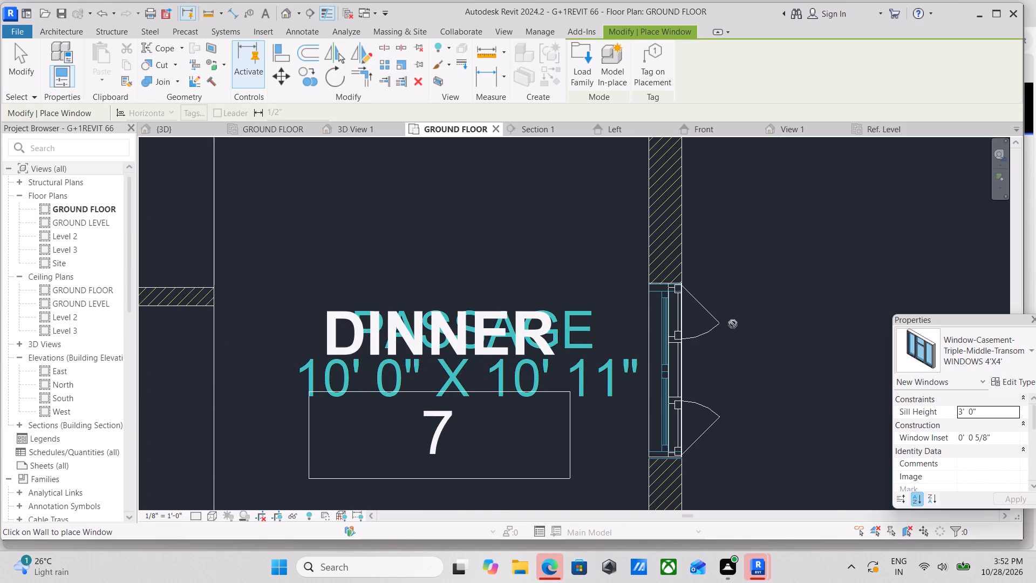
{"action": "key", "text": "Escape"}
Nudge the DINNER room's right-wall window slightly down along the wall to align it with the drawn opening.
{"action": "scroll", "coordinate": [674, 277], "scroll_direction": "up", "scroll_amount": 4}
{"action": "key", "text": "Escape"}
{"action": "scroll", "coordinate": [667, 281], "scroll_direction": "up", "scroll_amount": 5}
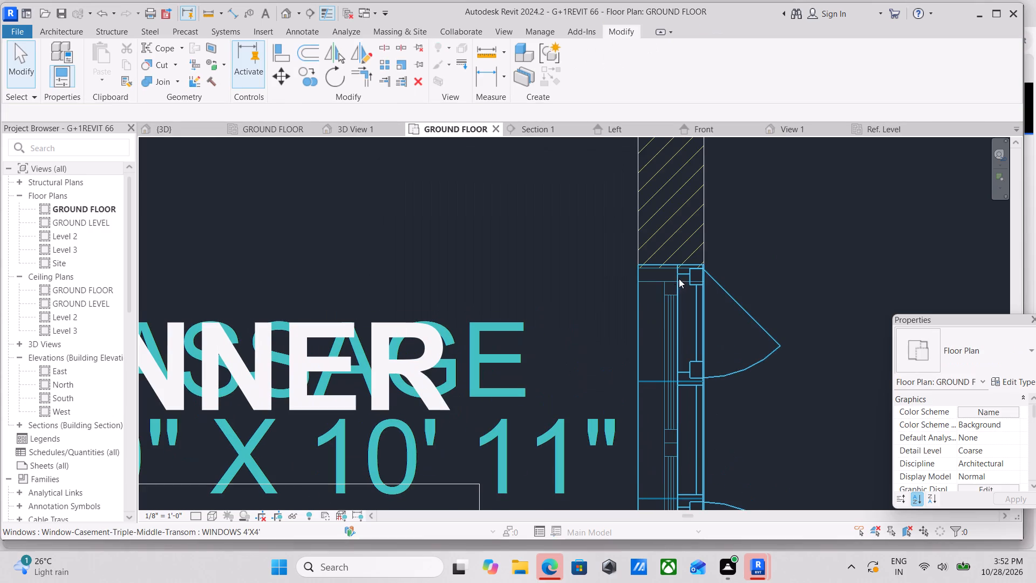
{"action": "left_click", "coordinate": [686, 273]}
{"action": "middle_click_drag", "start_coordinate": [685, 329], "coordinate": [689, 278]}
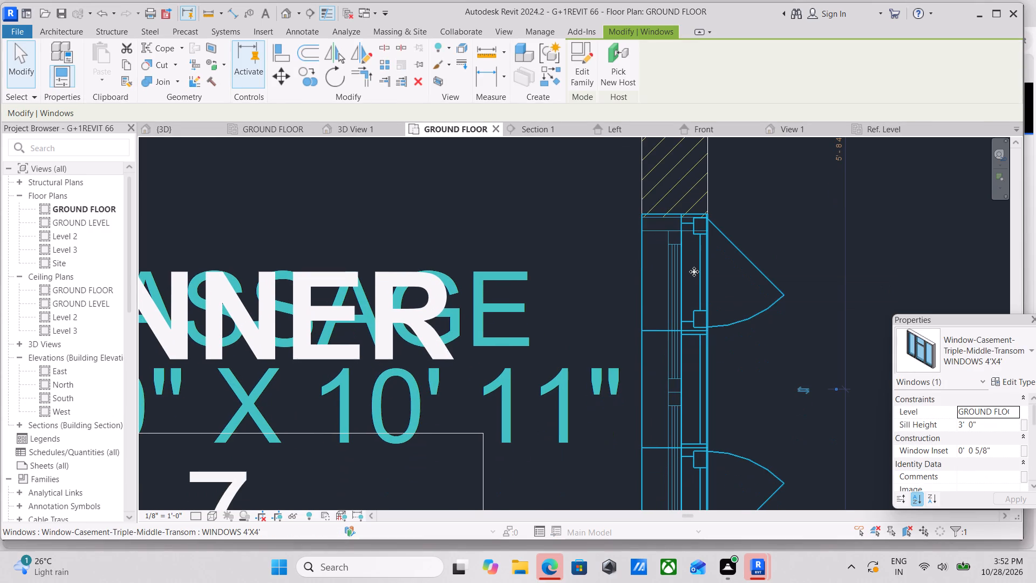
{"action": "key", "text": "Down"}
{"action": "scroll", "coordinate": [708, 296], "scroll_direction": "down", "scroll_amount": 8}
{"action": "key", "text": "Escape"}
Place a WINDOWS 4'X4' window in the study room's right wall, over the window opening drawn in the underlying plan.
{"action": "middle_click_drag", "start_coordinate": [733, 338], "coordinate": [748, 300]}
{"action": "key", "text": "w"}
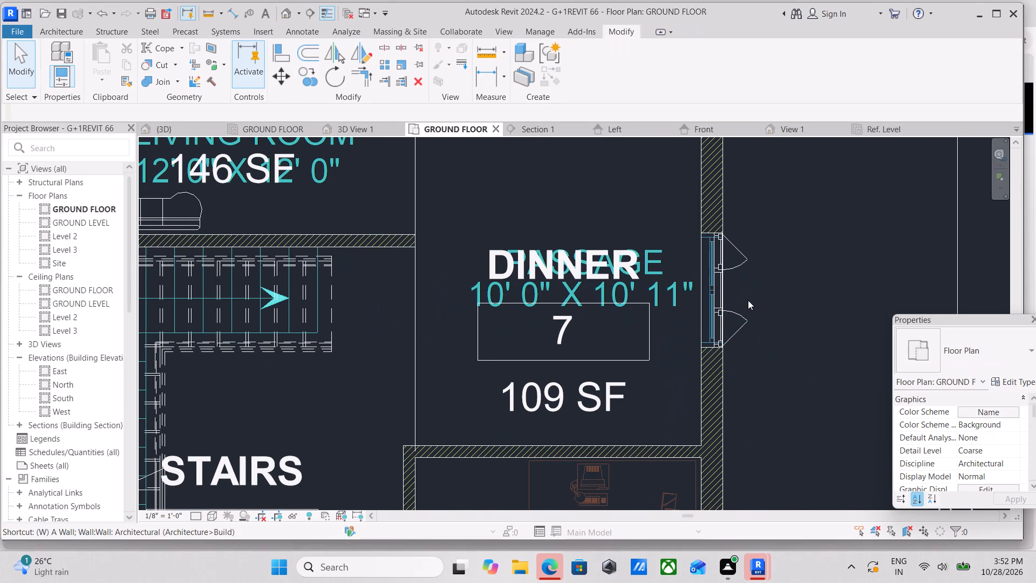
{"action": "key", "text": "n"}
{"action": "scroll", "coordinate": [720, 338], "scroll_direction": "down", "scroll_amount": 3}
{"action": "middle_click_drag", "start_coordinate": [720, 341], "coordinate": [798, 306]}
{"action": "scroll", "coordinate": [792, 336], "scroll_direction": "down", "scroll_amount": 3}
{"action": "middle_click_drag", "start_coordinate": [792, 336], "coordinate": [805, 283]}
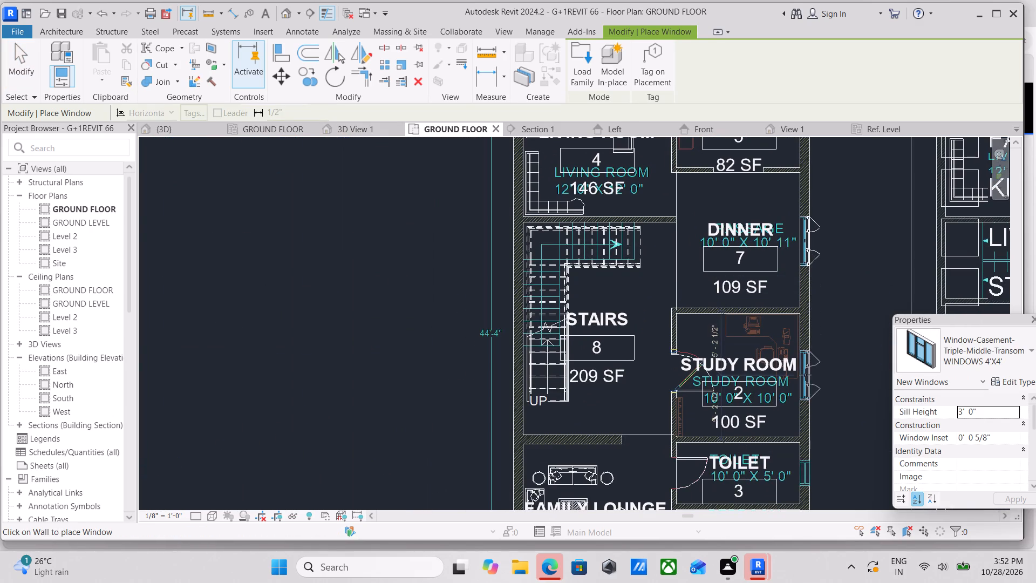
{"action": "scroll", "coordinate": [805, 375], "scroll_direction": "up", "scroll_amount": 10}
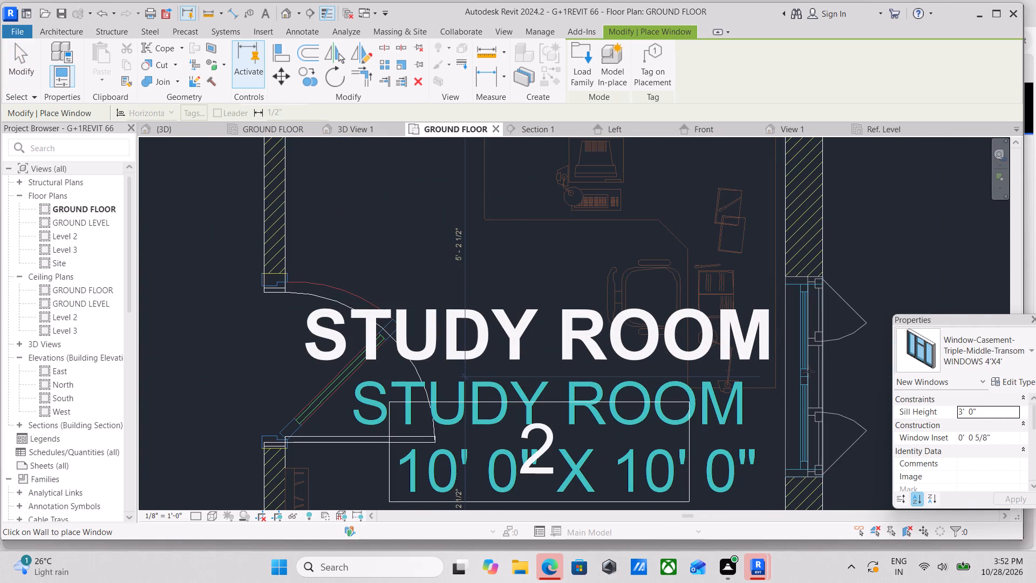
{"action": "left_click", "coordinate": [809, 371]}
Place a WINDOWS 4'X4' window in the bedroom's bottom wall, over the window opening drawn in the underlying plan.
{"action": "scroll", "coordinate": [812, 371], "scroll_direction": "down", "scroll_amount": 3}
{"action": "middle_click_drag", "start_coordinate": [806, 384], "coordinate": [773, 371]}
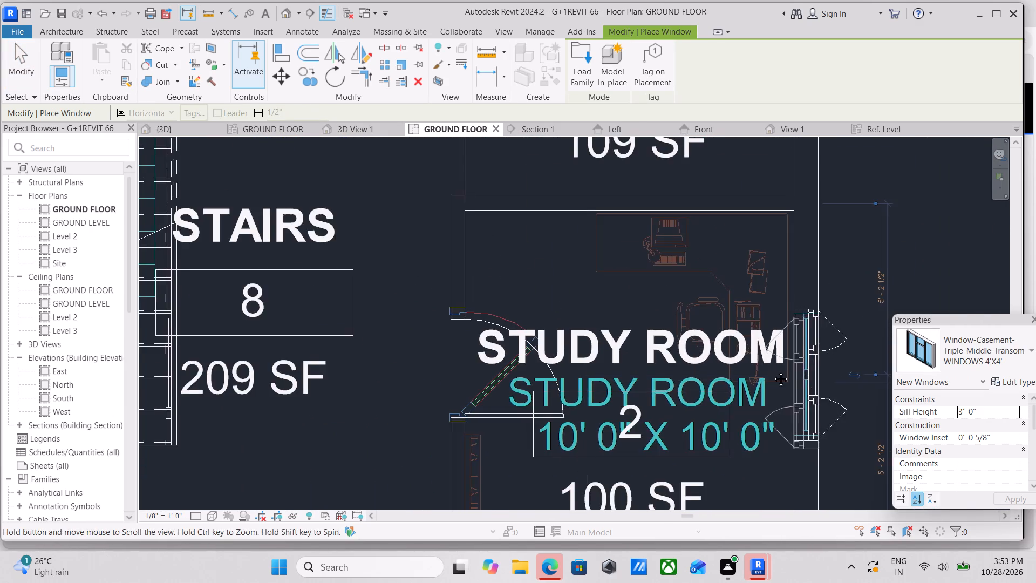
{"action": "middle_click_drag", "start_coordinate": [773, 371], "coordinate": [672, 292]}
{"action": "scroll", "coordinate": [748, 342], "scroll_direction": "down", "scroll_amount": 3}
{"action": "middle_click_drag", "start_coordinate": [749, 343], "coordinate": [779, 302]}
{"action": "scroll", "coordinate": [745, 395], "scroll_direction": "down", "scroll_amount": 2}
{"action": "middle_click_drag", "start_coordinate": [745, 395], "coordinate": [796, 333]}
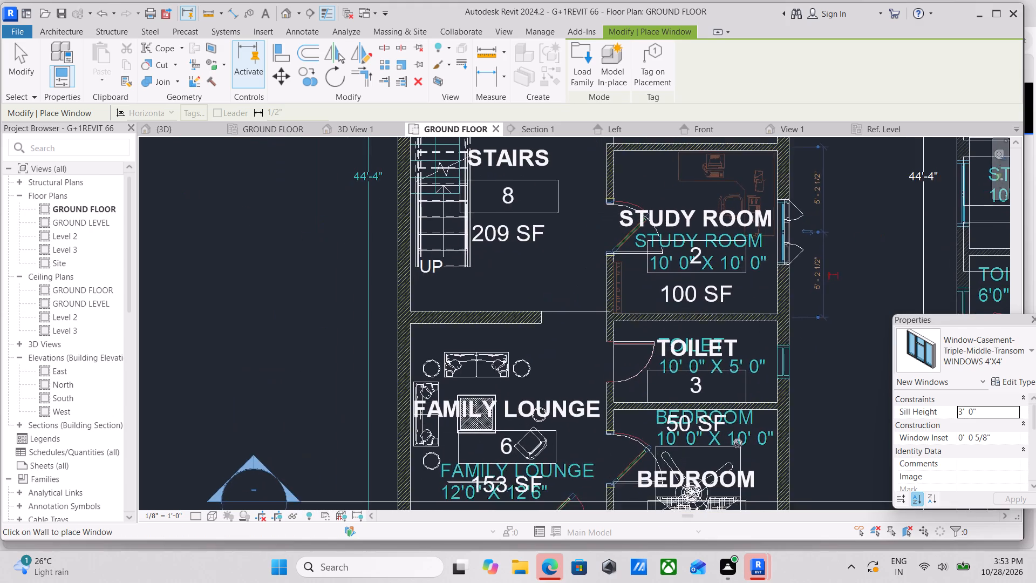
{"action": "scroll", "coordinate": [730, 449], "scroll_direction": "down", "scroll_amount": 2}
{"action": "middle_click_drag", "start_coordinate": [728, 449], "coordinate": [774, 348]}
{"action": "scroll", "coordinate": [739, 448], "scroll_direction": "up", "scroll_amount": 3}
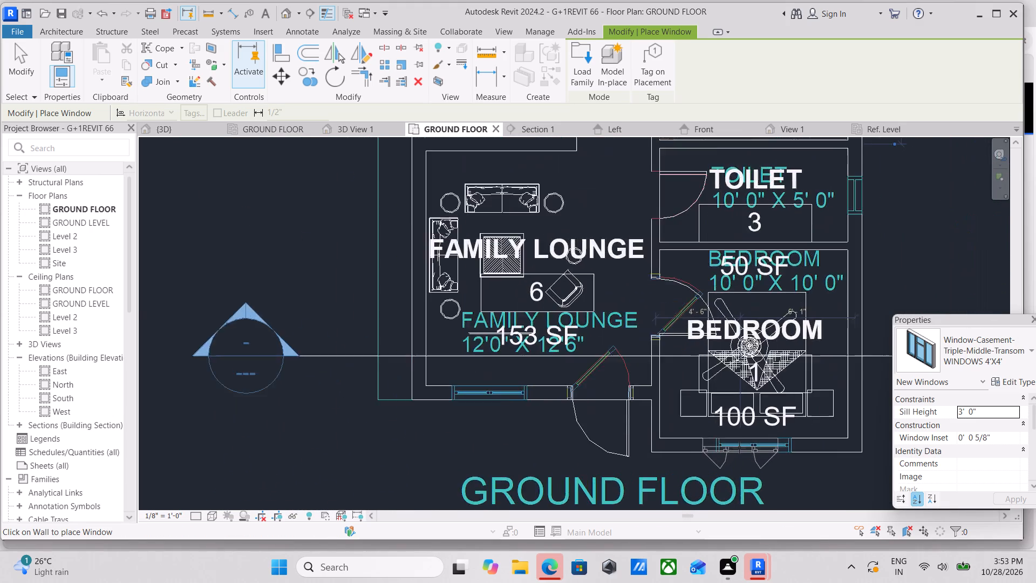
{"action": "scroll", "coordinate": [739, 448], "scroll_direction": "up", "scroll_amount": 7}
{"action": "middle_click_drag", "start_coordinate": [769, 443], "coordinate": [708, 438]}
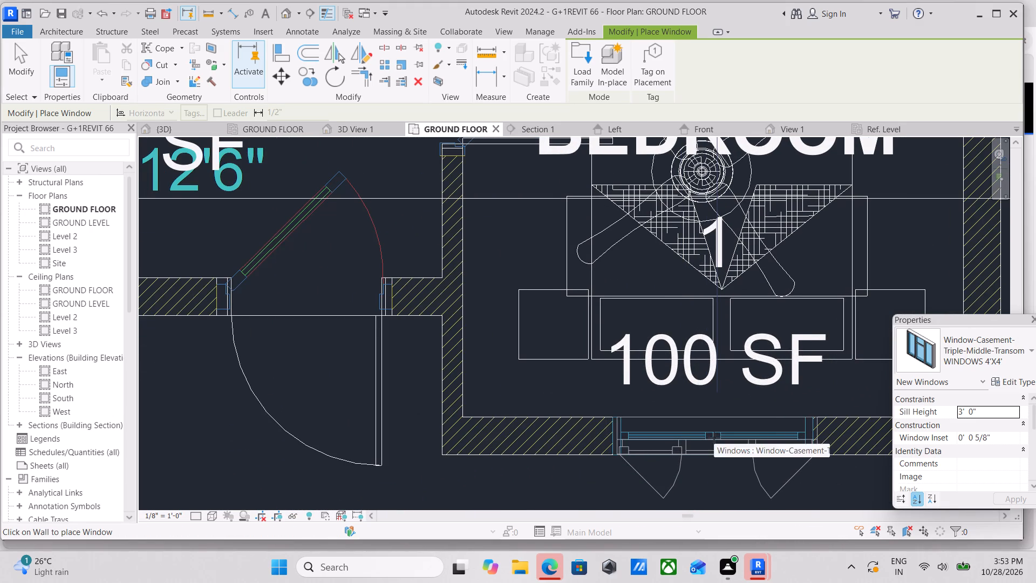
{"action": "scroll", "coordinate": [714, 438], "scroll_direction": "up", "scroll_amount": 3}
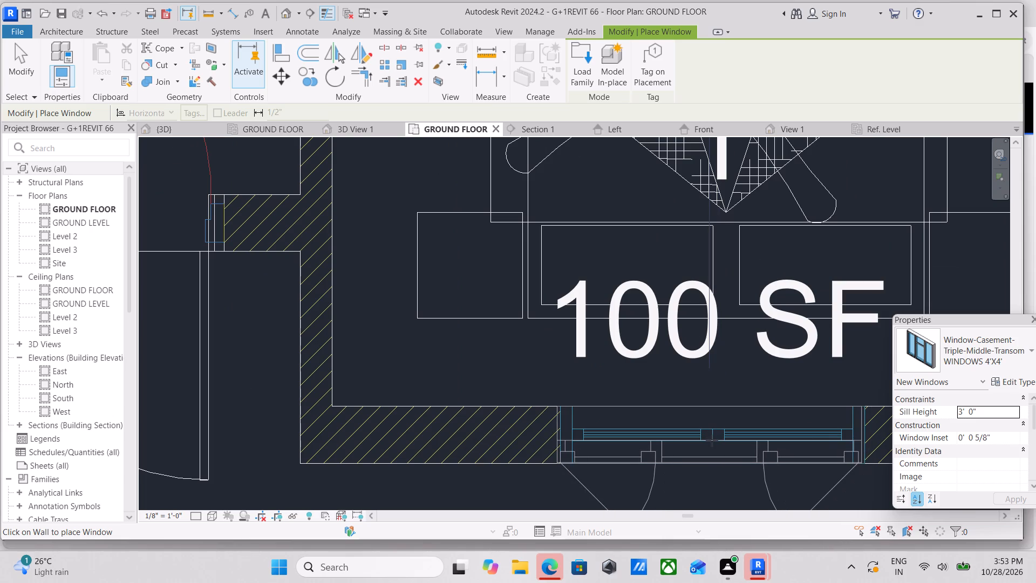
{"action": "left_click", "coordinate": [712, 440]}
Place a WINDOWS 4'X4' window in the family lounge's bottom wall, over the window opening drawn in the underlying plan.
{"action": "scroll", "coordinate": [712, 440], "scroll_direction": "down", "scroll_amount": 5}
{"action": "scroll", "coordinate": [652, 438], "scroll_direction": "down", "scroll_amount": 2}
{"action": "middle_click_drag", "start_coordinate": [652, 438], "coordinate": [864, 411]}
{"action": "middle_click_drag", "start_coordinate": [499, 413], "coordinate": [650, 467]}
{"action": "scroll", "coordinate": [664, 395], "scroll_direction": "up", "scroll_amount": 3}
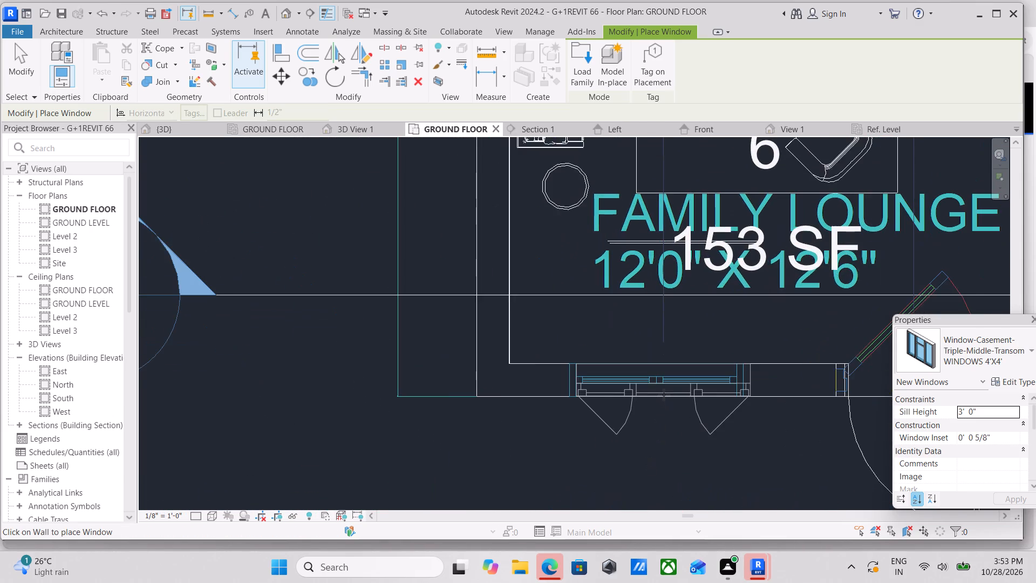
{"action": "scroll", "coordinate": [664, 395], "scroll_direction": "up", "scroll_amount": 5}
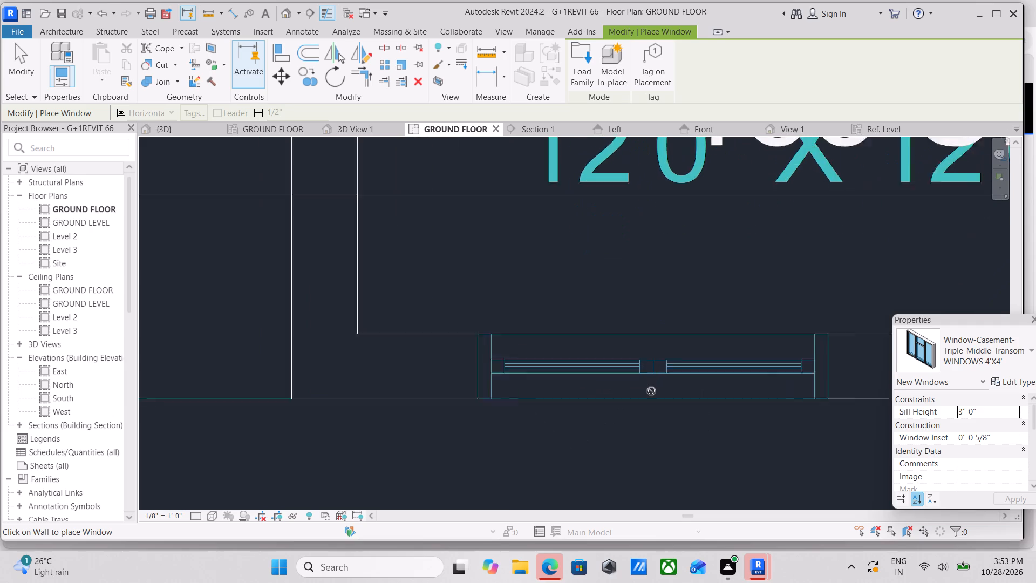
{"action": "scroll", "coordinate": [651, 391], "scroll_direction": "up", "scroll_amount": 1}
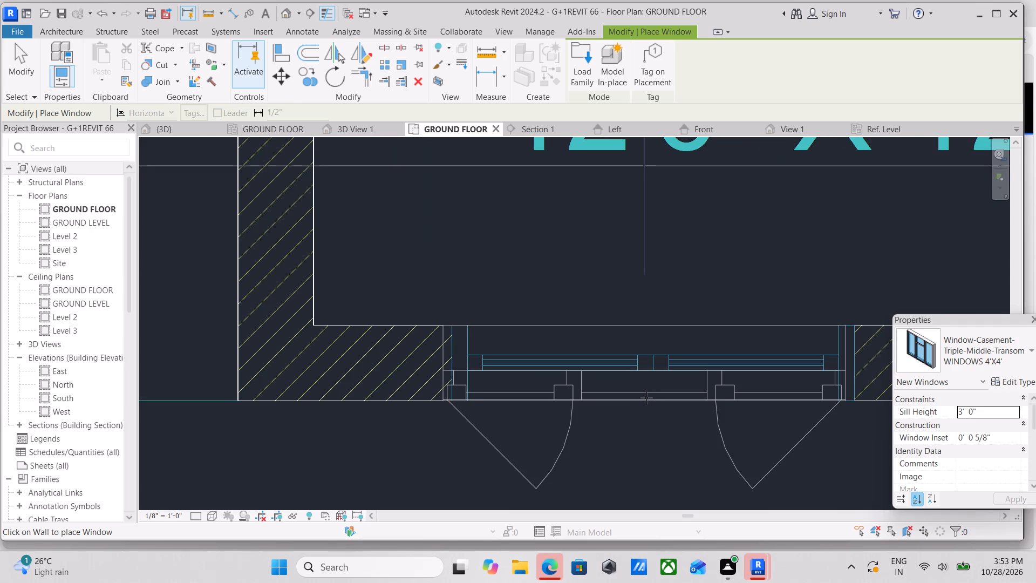
{"action": "left_click", "coordinate": [651, 397]}
Place a WINDOWS 4'X4' window in the living room's left wall, about 6'-9" from the top wall and 5'-10" from the bottom wall.
{"action": "scroll", "coordinate": [651, 397], "scroll_direction": "down", "scroll_amount": 1}
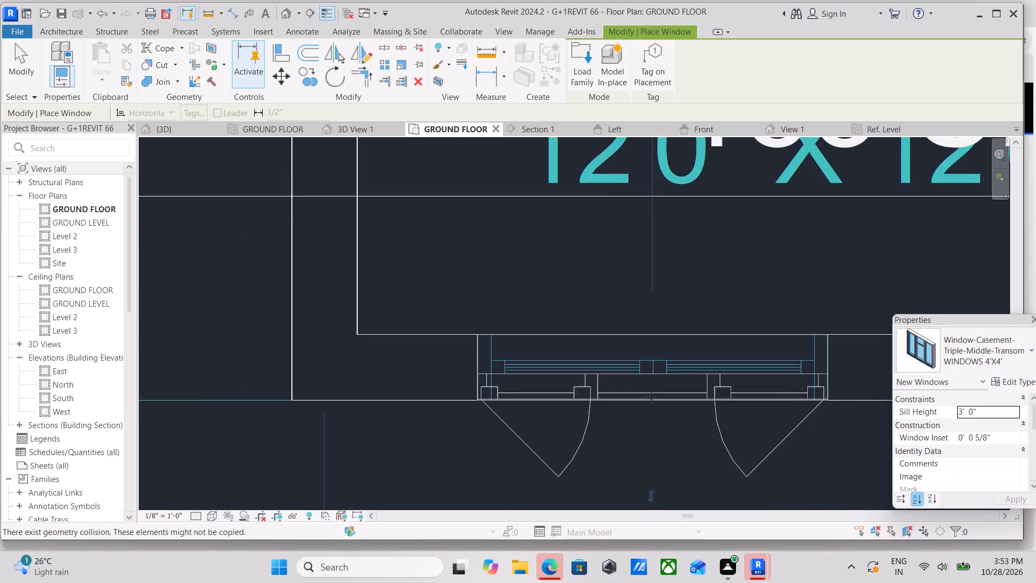
{"action": "scroll", "coordinate": [651, 397], "scroll_direction": "down", "scroll_amount": 1}
{"action": "middle_click_drag", "start_coordinate": [651, 397], "coordinate": [698, 402]}
{"action": "scroll", "coordinate": [595, 404], "scroll_direction": "down", "scroll_amount": 2}
{"action": "scroll", "coordinate": [274, 340], "scroll_direction": "down", "scroll_amount": 1}
{"action": "middle_click_drag", "start_coordinate": [274, 340], "coordinate": [302, 500]}
{"action": "scroll", "coordinate": [302, 500], "scroll_direction": "down", "scroll_amount": 1}
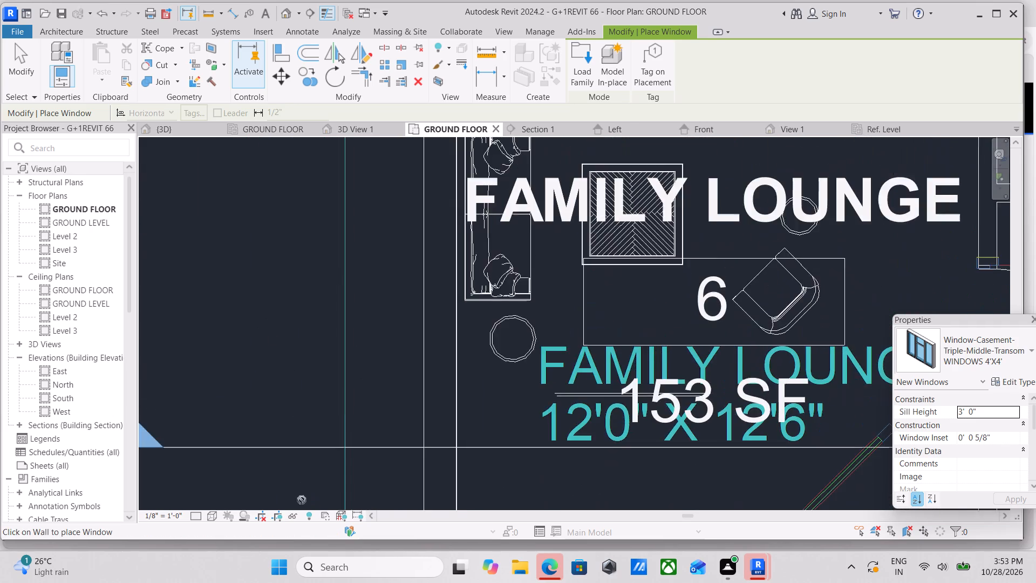
{"action": "scroll", "coordinate": [372, 319], "scroll_direction": "down", "scroll_amount": 2}
{"action": "middle_click_drag", "start_coordinate": [372, 319], "coordinate": [412, 502]}
{"action": "scroll", "coordinate": [445, 361], "scroll_direction": "down", "scroll_amount": 1}
{"action": "middle_click_drag", "start_coordinate": [445, 361], "coordinate": [462, 504]}
{"action": "scroll", "coordinate": [492, 353], "scroll_direction": "down", "scroll_amount": 1}
{"action": "middle_click_drag", "start_coordinate": [492, 353], "coordinate": [488, 475]}
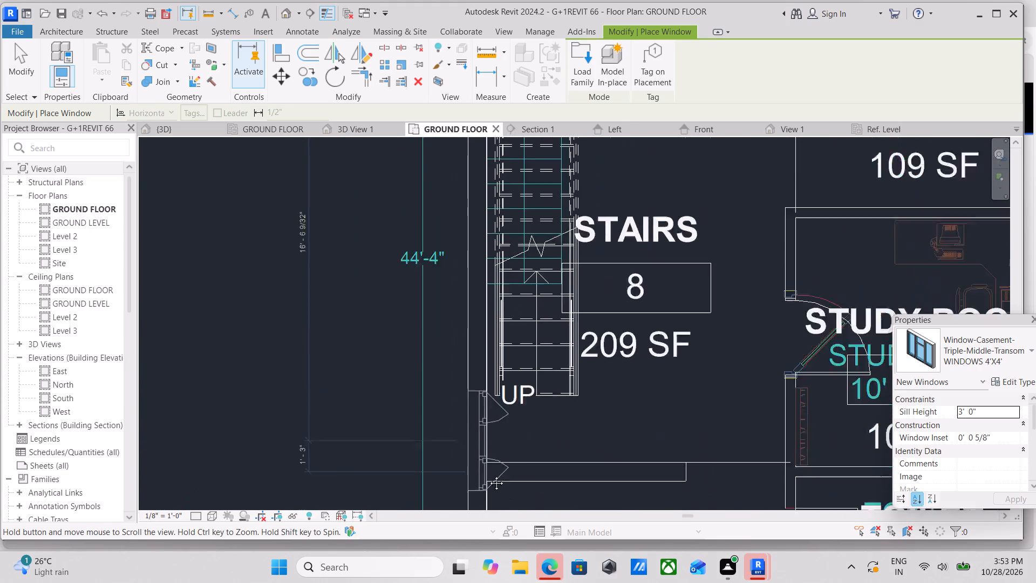
{"action": "middle_click_drag", "start_coordinate": [488, 475], "coordinate": [491, 561]}
{"action": "scroll", "coordinate": [457, 369], "scroll_direction": "down", "scroll_amount": 1}
{"action": "middle_click_drag", "start_coordinate": [457, 369], "coordinate": [430, 570]}
{"action": "scroll", "coordinate": [477, 382], "scroll_direction": "down", "scroll_amount": 1}
{"action": "middle_click_drag", "start_coordinate": [477, 382], "coordinate": [479, 412]}
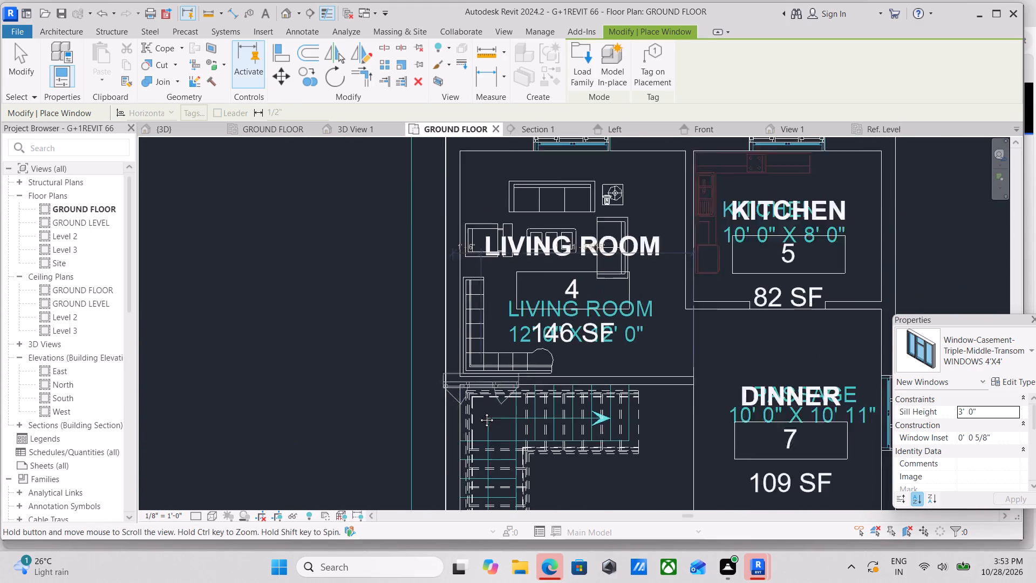
{"action": "middle_click_drag", "start_coordinate": [479, 412], "coordinate": [480, 481]}
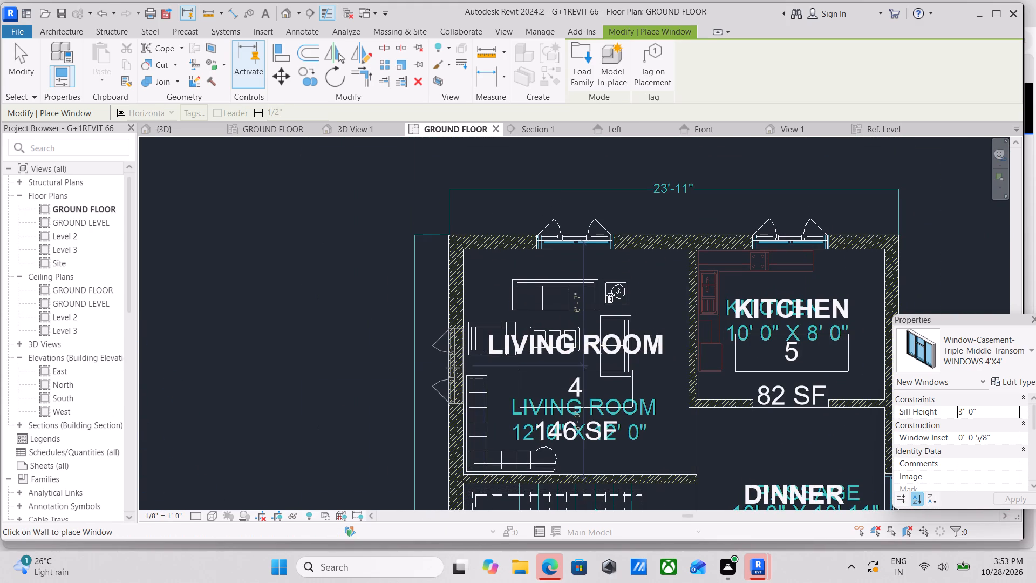
{"action": "scroll", "coordinate": [448, 368], "scroll_direction": "up", "scroll_amount": 3}
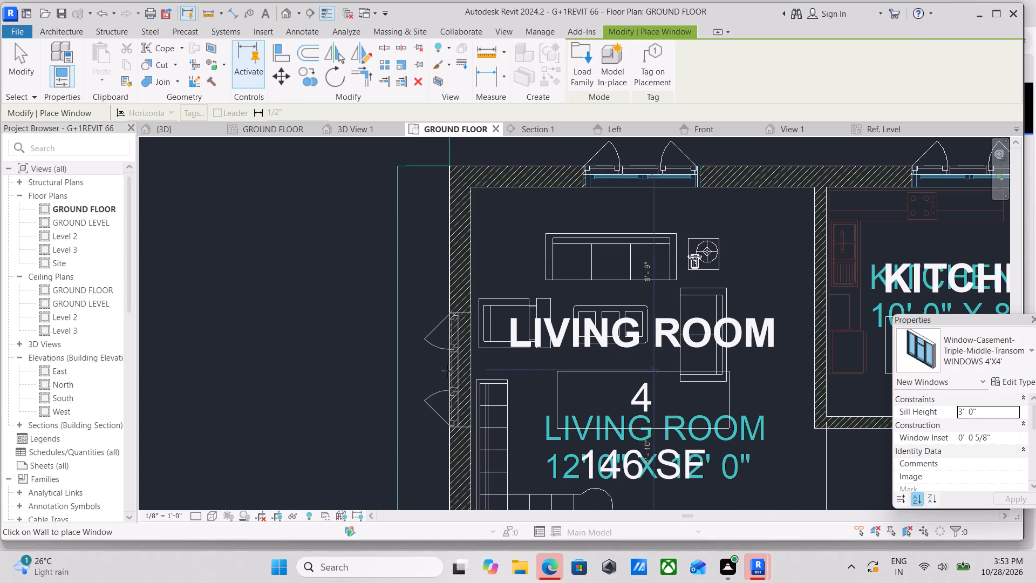
{"action": "left_click", "coordinate": [447, 371]}
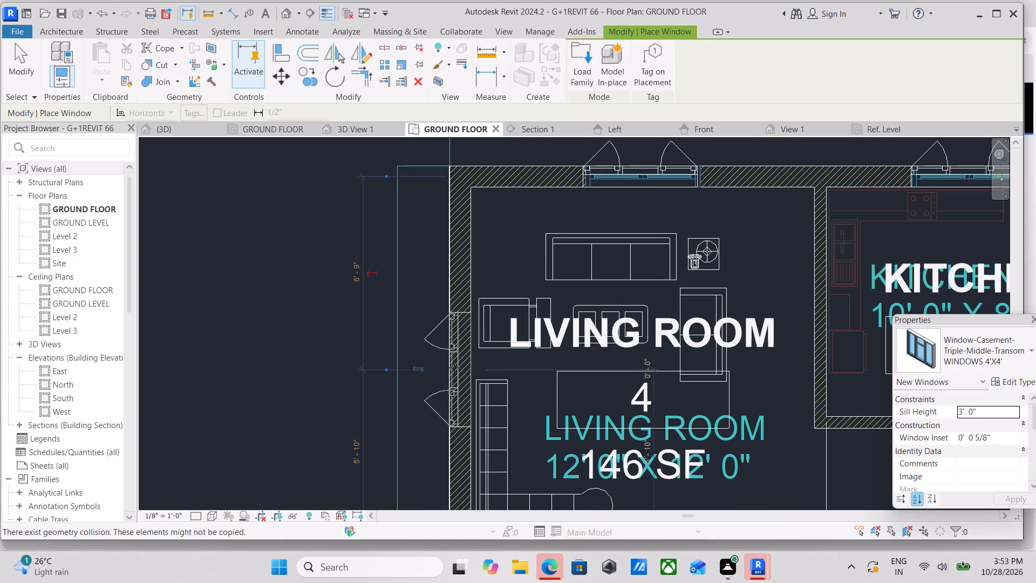
Place a Fixed 24" x 24" window in the toilet's right wall, 2'-8 1/2" from each adjacent wall, over the underlying plan's window opening.
{"action": "scroll", "coordinate": [483, 352], "scroll_direction": "down", "scroll_amount": 6}
{"action": "middle_click_drag", "start_coordinate": [499, 343], "coordinate": [412, 318]}
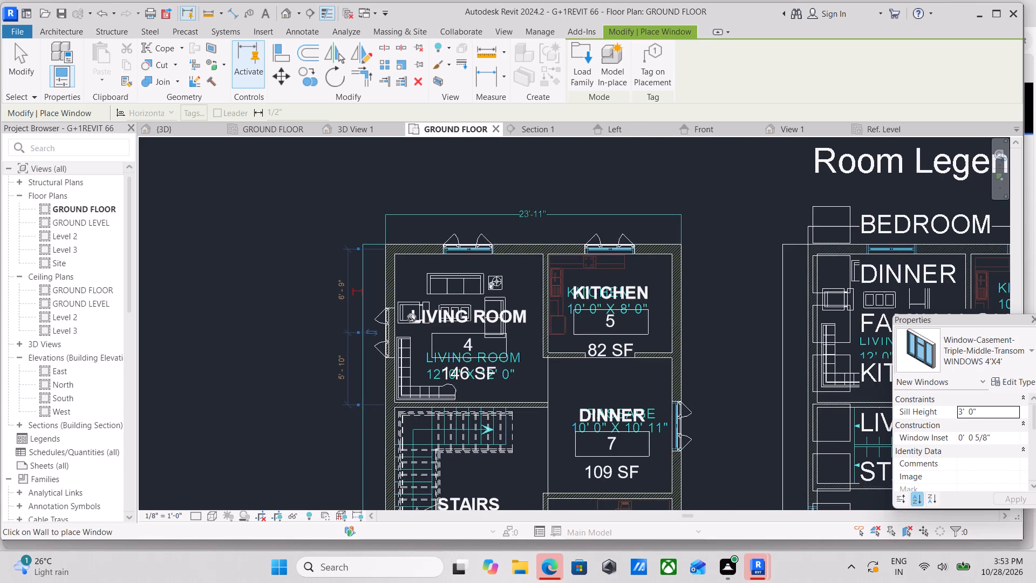
{"action": "scroll", "coordinate": [453, 318], "scroll_direction": "down", "scroll_amount": 3}
{"action": "middle_click_drag", "start_coordinate": [464, 424], "coordinate": [580, 297]}
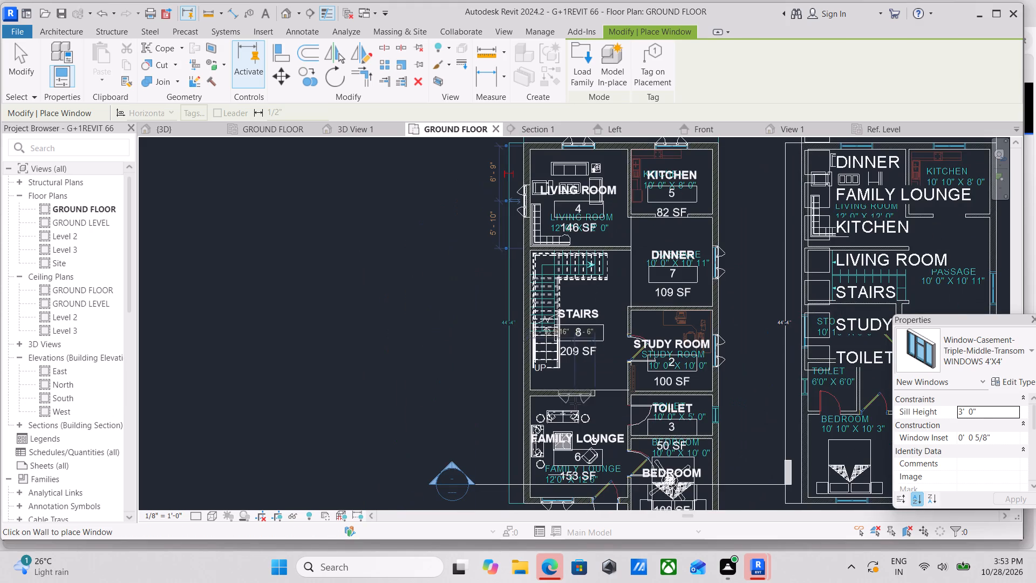
{"action": "middle_click_drag", "start_coordinate": [633, 419], "coordinate": [670, 338]}
{"action": "middle_click_drag", "start_coordinate": [670, 338], "coordinate": [505, 450]}
{"action": "middle_click_drag", "start_coordinate": [556, 352], "coordinate": [546, 386]}
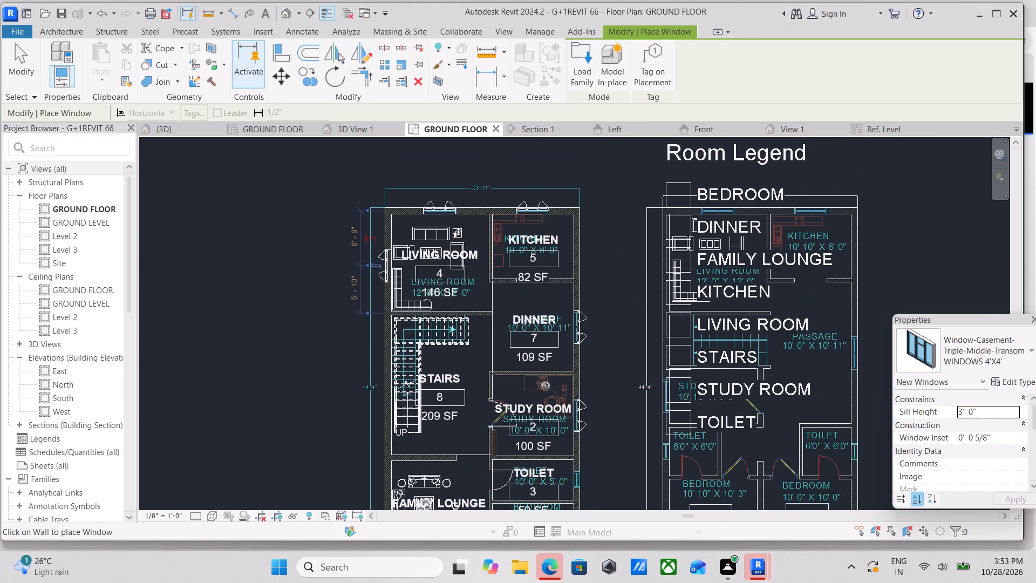
{"action": "key", "text": "Escape"}
{"action": "key", "text": "Escape"}
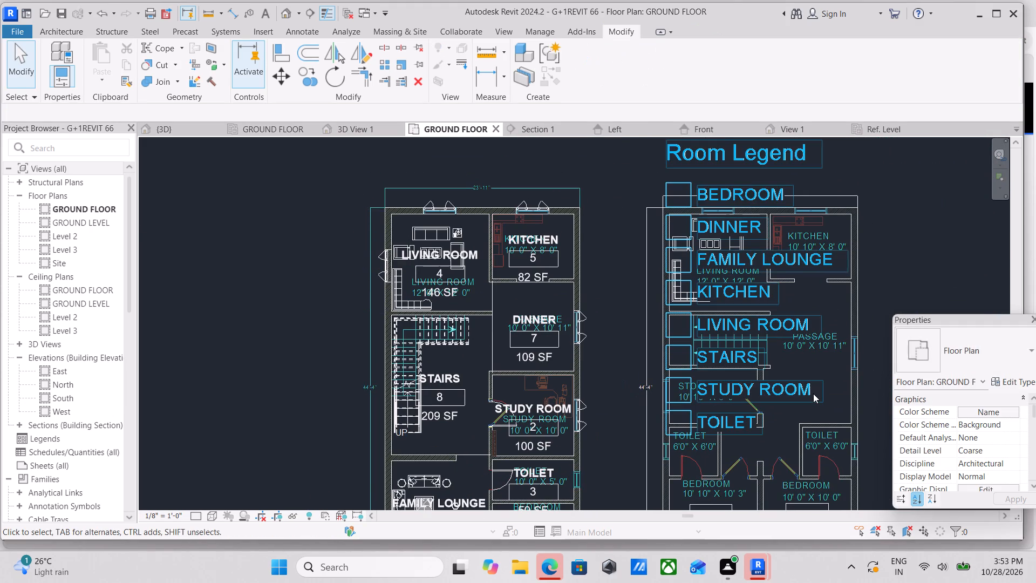
{"action": "type", "text": "WN"}
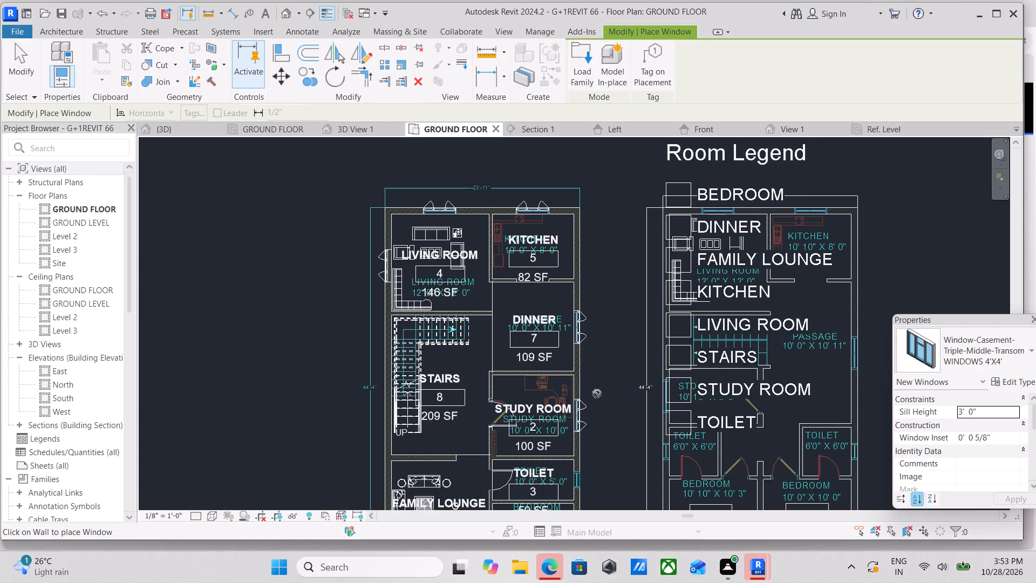
{"action": "left_click", "coordinate": [1024, 361]}
{"action": "scroll", "coordinate": [911, 158], "scroll_direction": "up", "scroll_amount": 5}
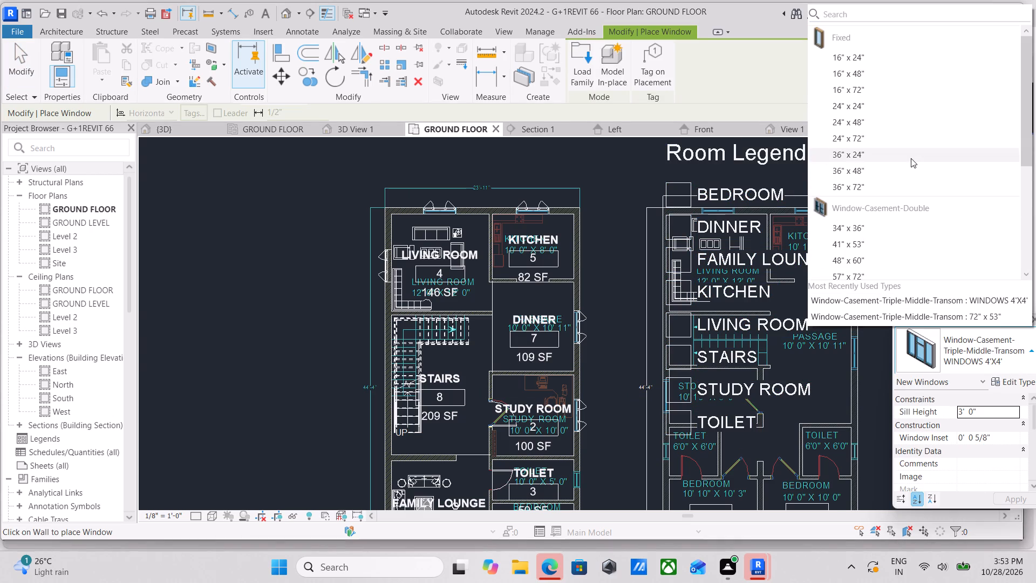
{"action": "scroll", "coordinate": [911, 158], "scroll_direction": "up", "scroll_amount": 5}
{"action": "left_click", "coordinate": [874, 106]}
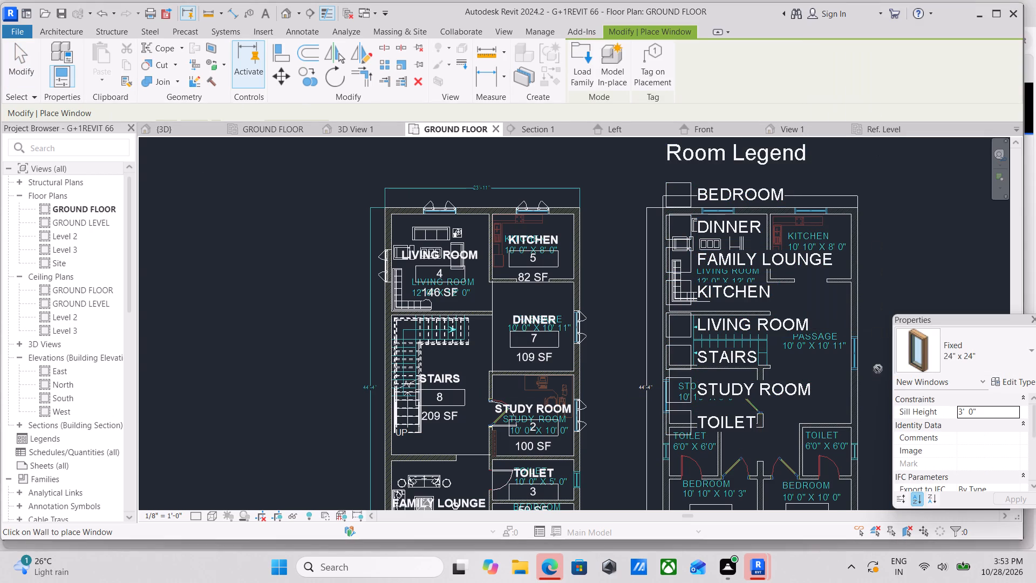
{"action": "middle_click_drag", "start_coordinate": [857, 372], "coordinate": [808, 222]}
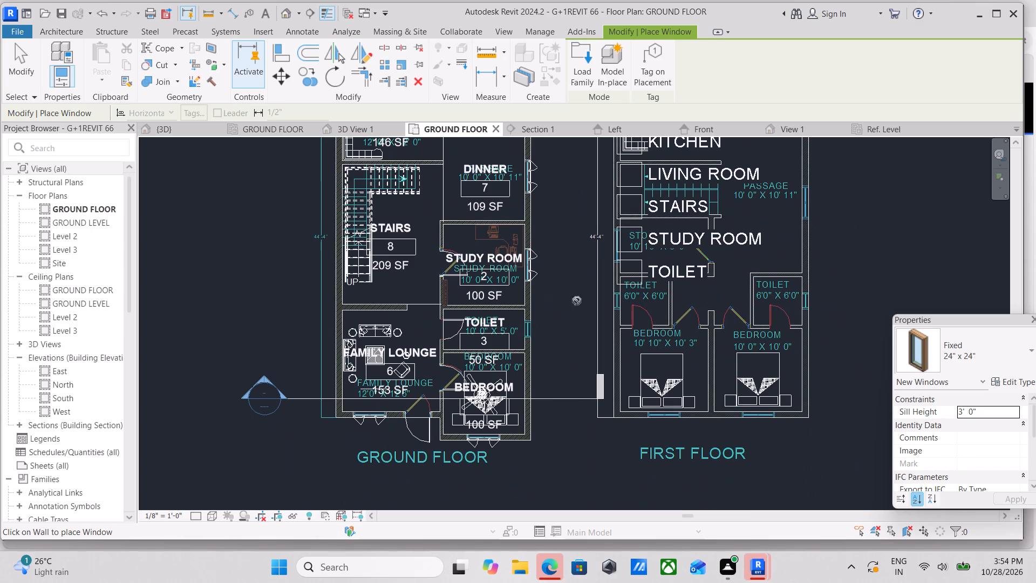
{"action": "scroll", "coordinate": [526, 331], "scroll_direction": "up", "scroll_amount": 7}
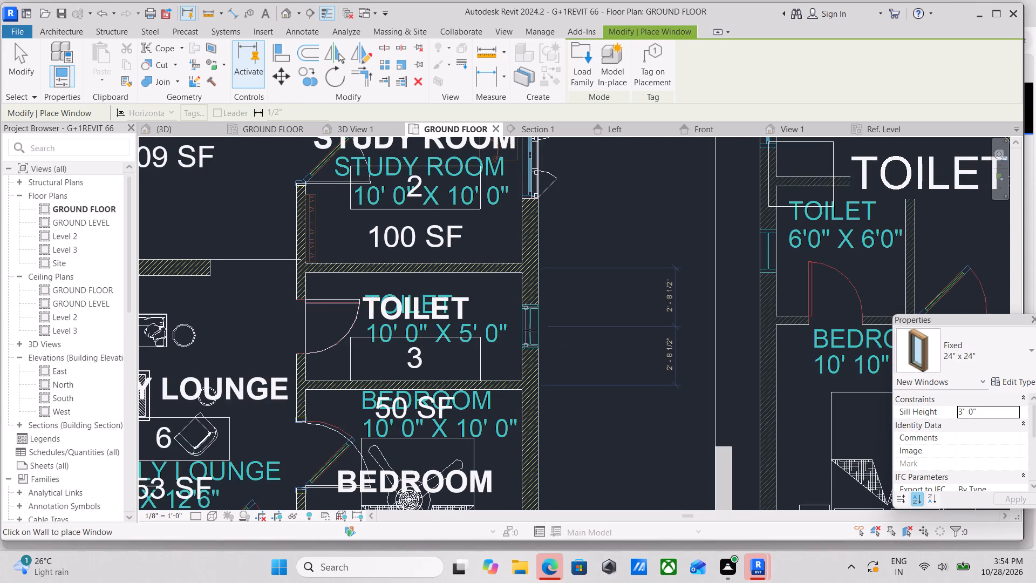
{"action": "left_click", "coordinate": [530, 330]}
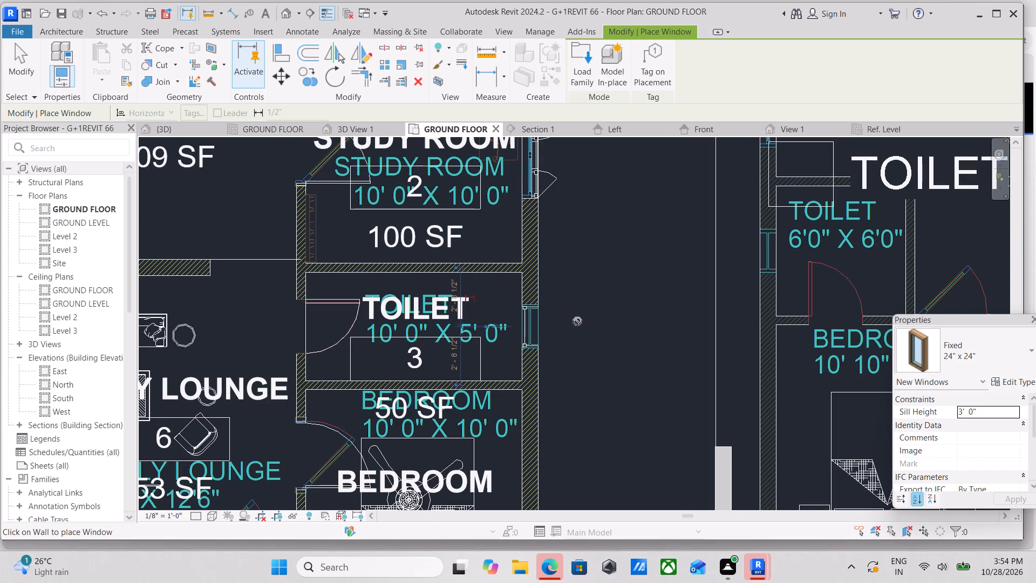
{"action": "key", "text": "Escape"}
{"action": "key", "text": "Escape"}
Set the sill height of the toilet's Fixed 24" x 24" window to 7'.
{"action": "left_click", "coordinate": [530, 330]}
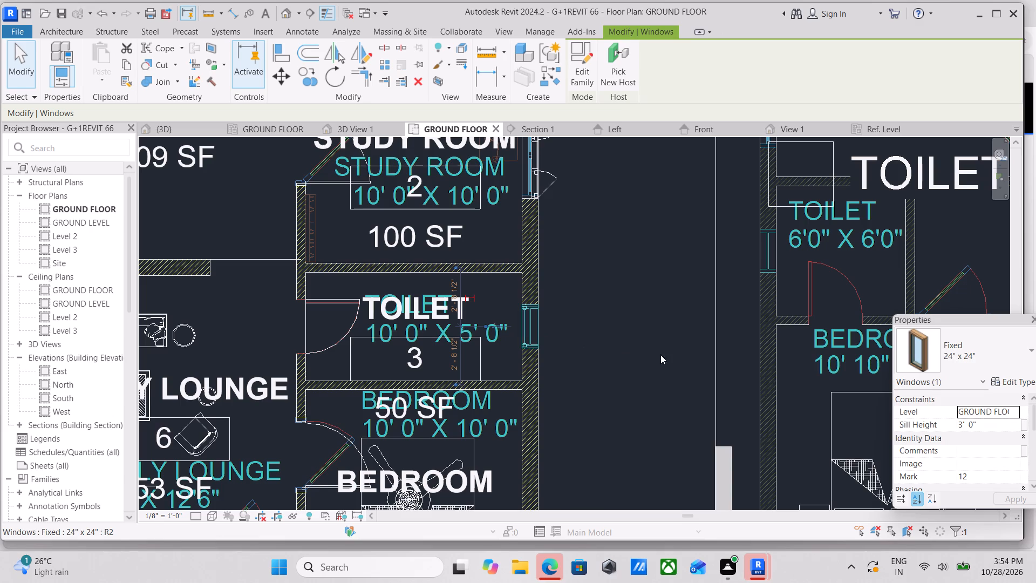
{"action": "left_click", "coordinate": [988, 420]}
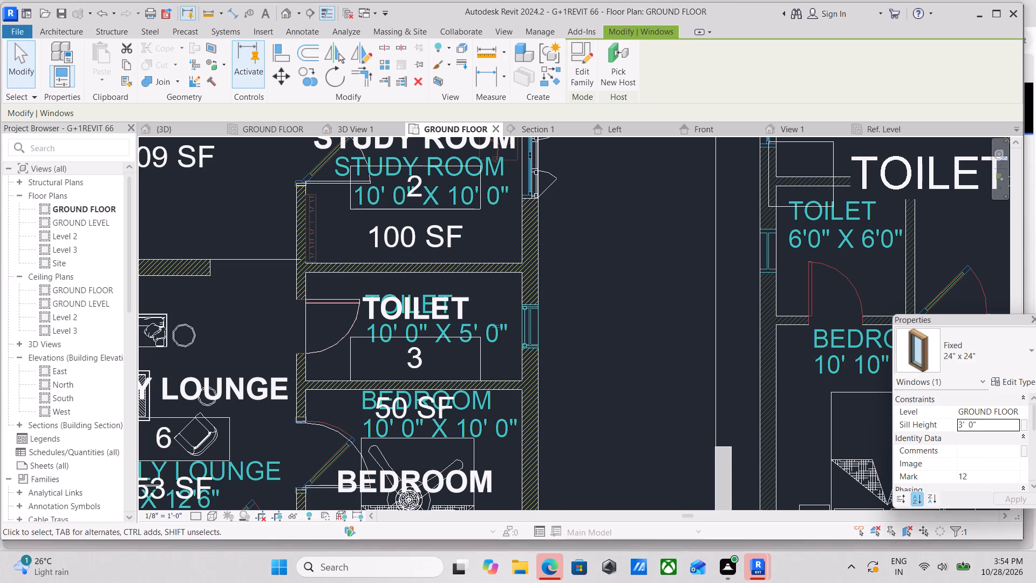
{"action": "type", "text": "7'"}
{"action": "key", "text": "Return"}
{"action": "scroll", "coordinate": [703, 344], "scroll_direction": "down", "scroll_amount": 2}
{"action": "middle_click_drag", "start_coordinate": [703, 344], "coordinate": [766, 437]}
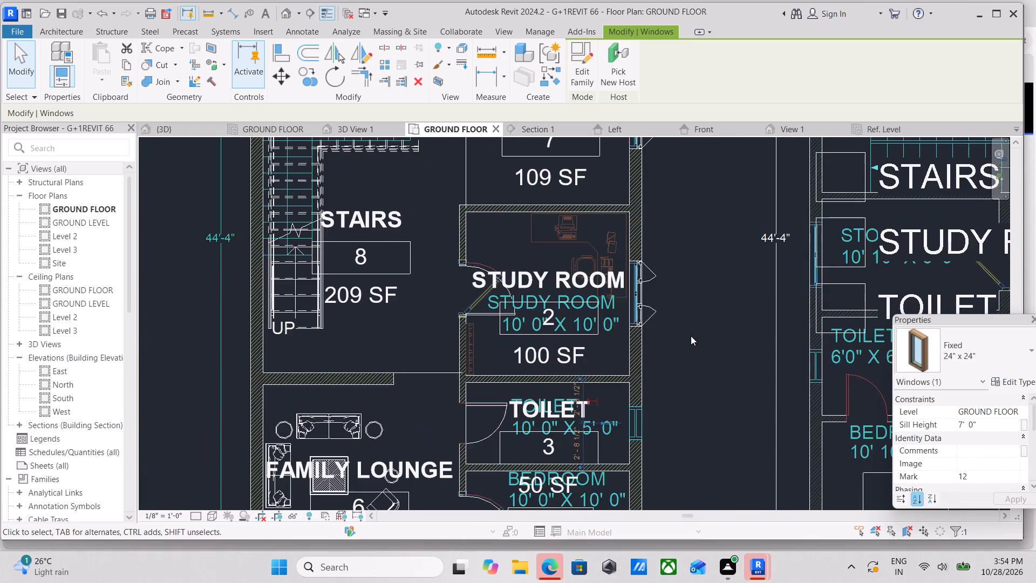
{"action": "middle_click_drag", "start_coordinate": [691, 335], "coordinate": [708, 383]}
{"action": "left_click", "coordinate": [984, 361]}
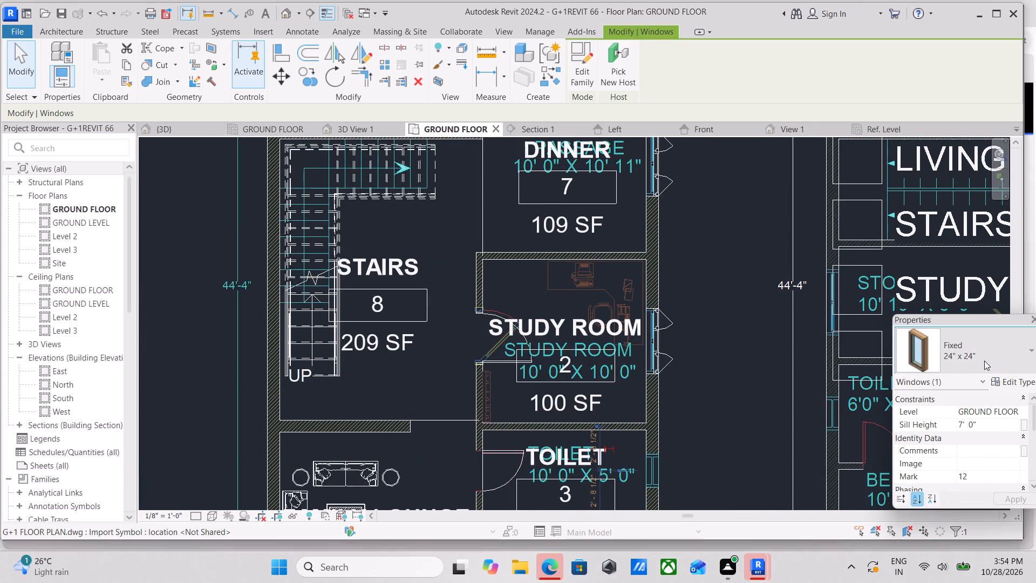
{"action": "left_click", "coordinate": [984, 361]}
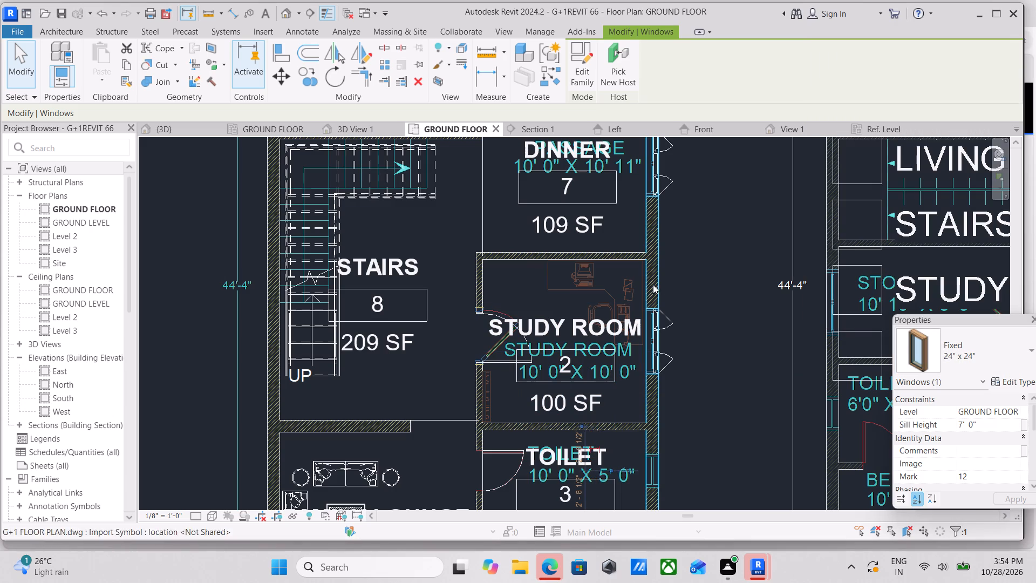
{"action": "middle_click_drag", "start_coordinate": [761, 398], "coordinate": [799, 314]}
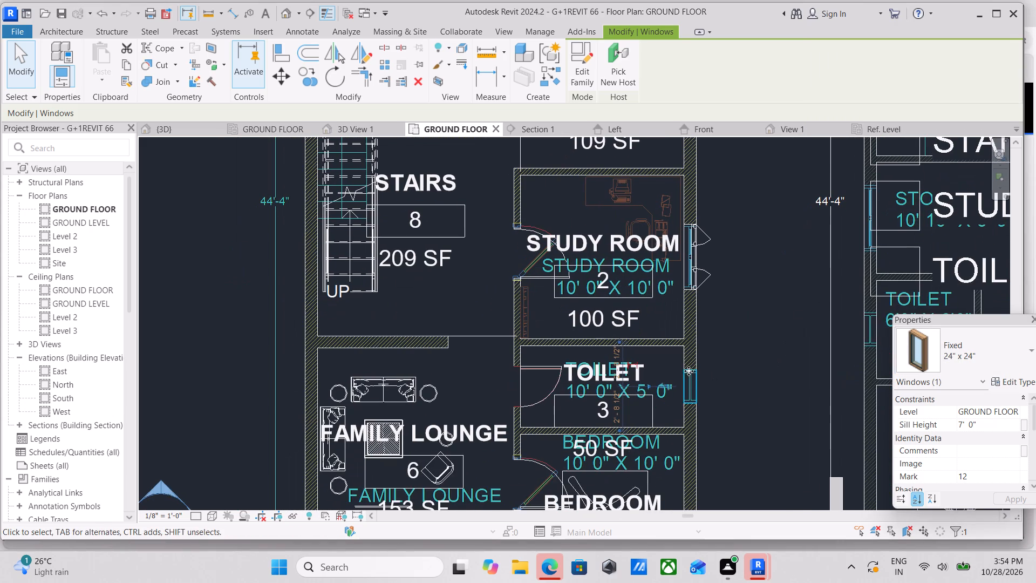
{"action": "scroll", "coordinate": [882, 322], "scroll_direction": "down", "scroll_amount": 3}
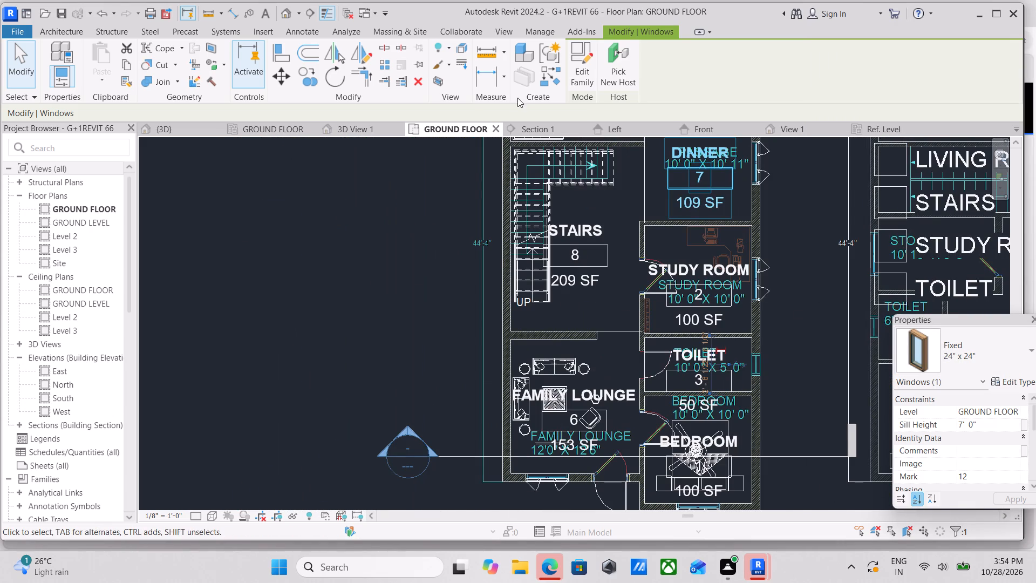
Open the {3D} view and examine the toilet window's height and the casement windows in the front walls.
{"action": "left_click", "coordinate": [158, 132]}
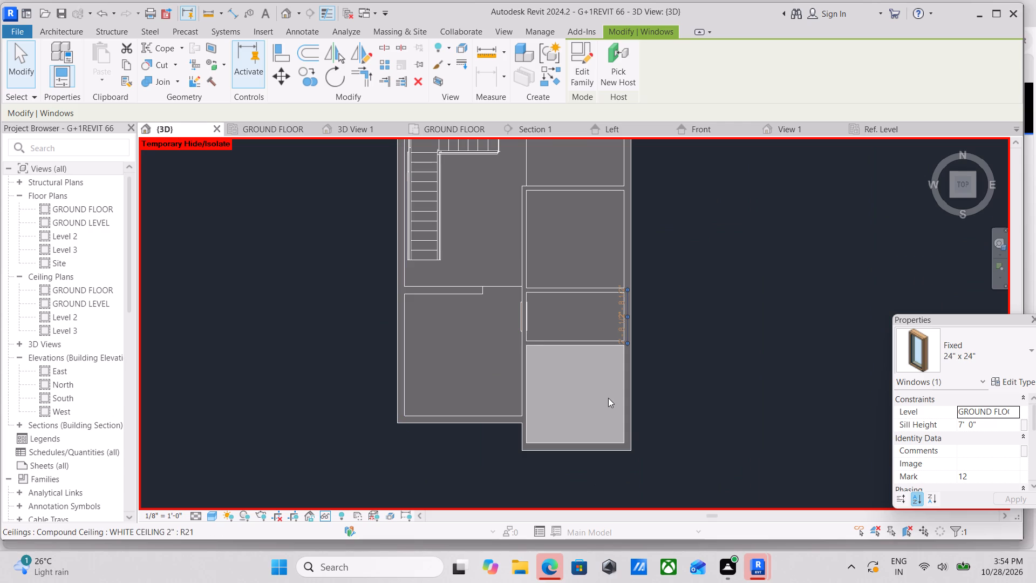
{"action": "middle_click_drag", "start_coordinate": [612, 402], "coordinate": [564, 133]}
{"action": "middle_click_drag", "start_coordinate": [662, 317], "coordinate": [551, 216], "text": "shift"}
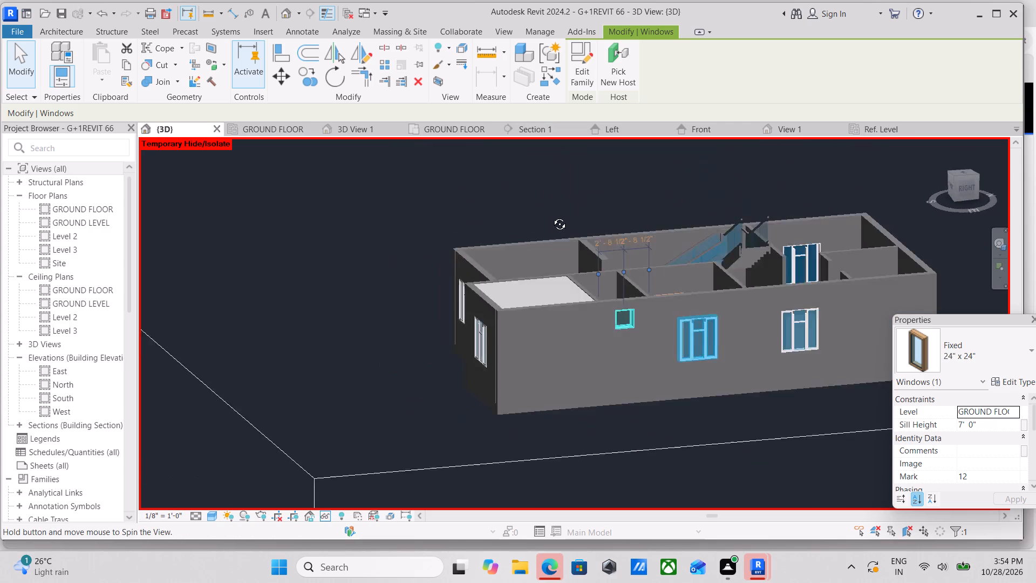
{"action": "middle_click_drag", "start_coordinate": [551, 216], "coordinate": [548, 206], "text": "shift"}
{"action": "middle_click_drag", "start_coordinate": [609, 315], "coordinate": [639, 363], "text": "shift"}
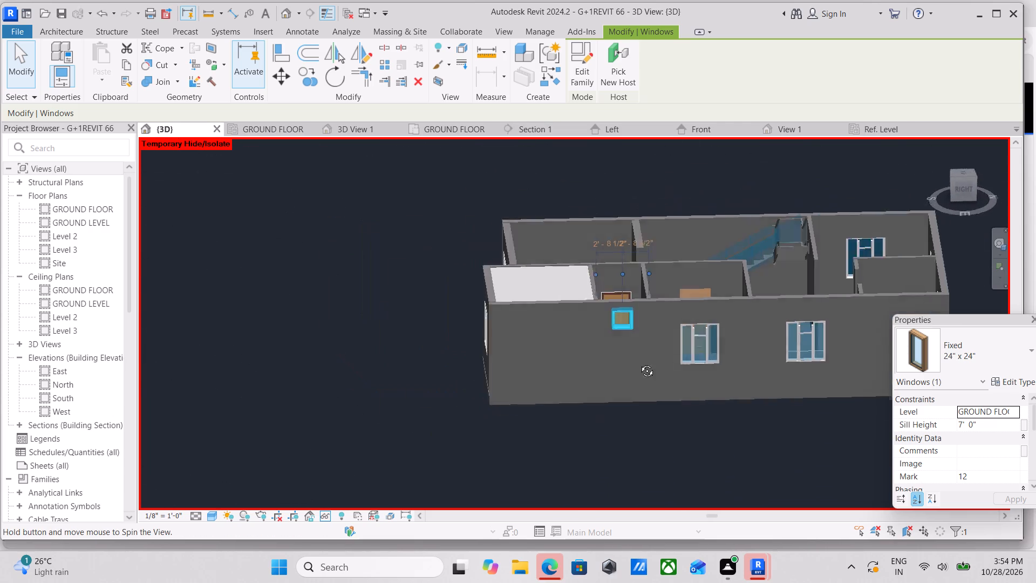
{"action": "middle_click_drag", "start_coordinate": [639, 363], "coordinate": [836, 313], "text": "shift"}
{"action": "middle_click_drag", "start_coordinate": [721, 359], "coordinate": [732, 355], "text": "shift"}
{"action": "scroll", "coordinate": [701, 362], "scroll_direction": "up", "scroll_amount": 8}
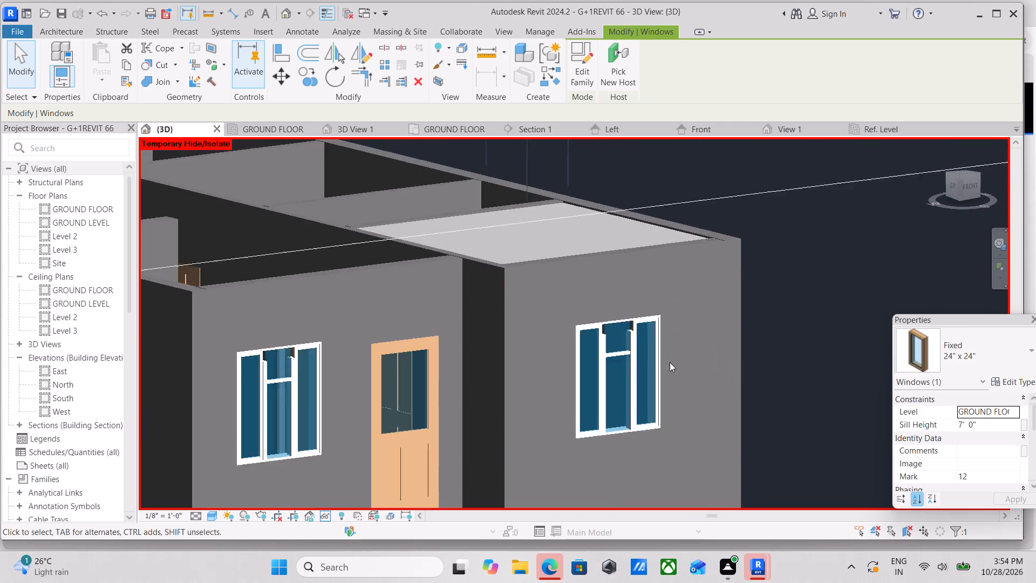
{"action": "scroll", "coordinate": [670, 362], "scroll_direction": "up", "scroll_amount": 4}
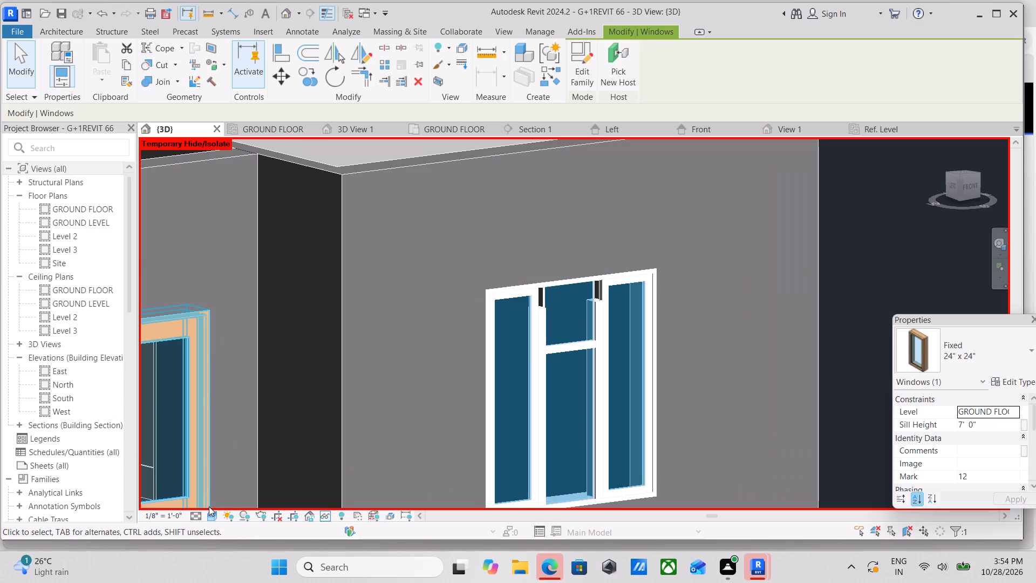
Set the 3D view's visual style to Realistic.
{"action": "left_click", "coordinate": [211, 513]}
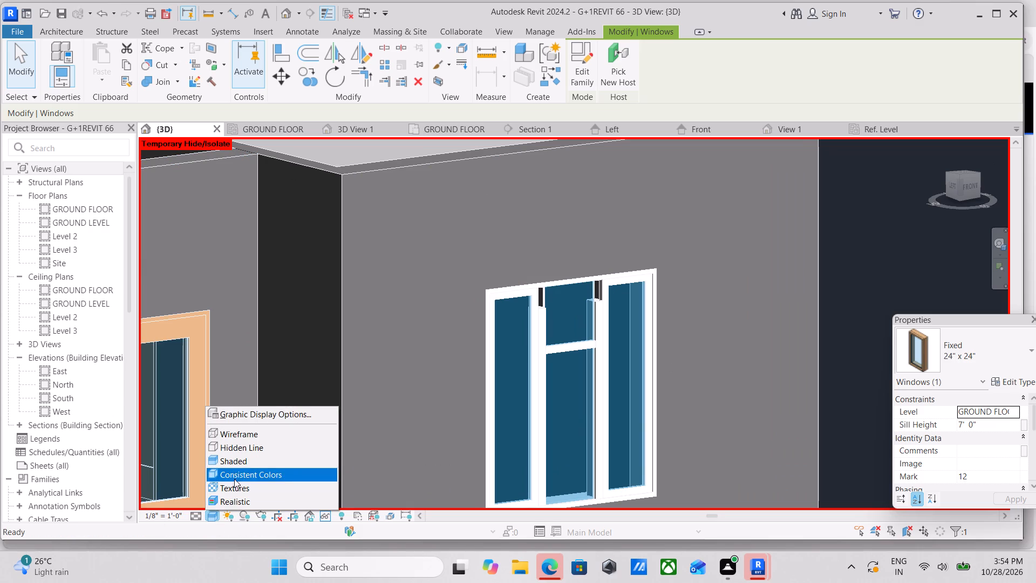
{"action": "left_click", "coordinate": [235, 497]}
Examine the frames and glazing of the bedroom and family lounge casement windows in the front walls up close.
{"action": "scroll", "coordinate": [552, 336], "scroll_direction": "up", "scroll_amount": 2}
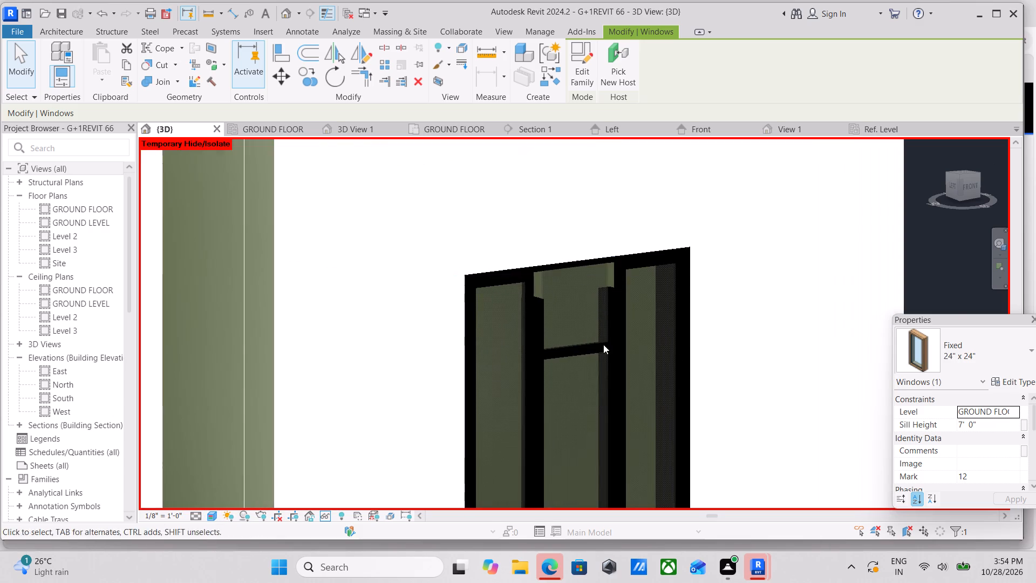
{"action": "scroll", "coordinate": [731, 359], "scroll_direction": "up", "scroll_amount": 2}
{"action": "scroll", "coordinate": [732, 359], "scroll_direction": "down", "scroll_amount": 10}
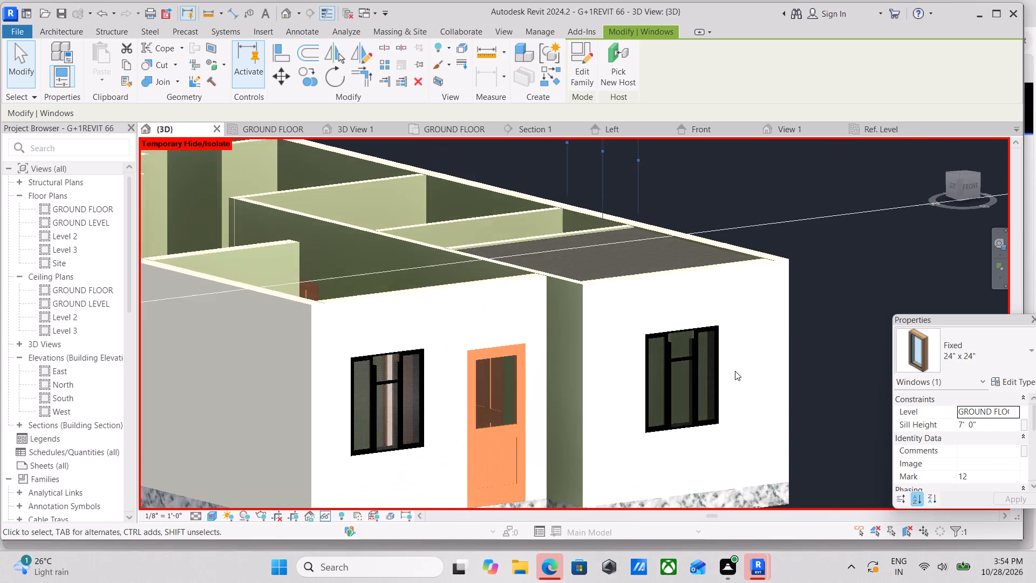
{"action": "scroll", "coordinate": [735, 371], "scroll_direction": "down", "scroll_amount": 1}
{"action": "scroll", "coordinate": [420, 397], "scroll_direction": "up", "scroll_amount": 9}
{"action": "scroll", "coordinate": [315, 438], "scroll_direction": "up", "scroll_amount": 3}
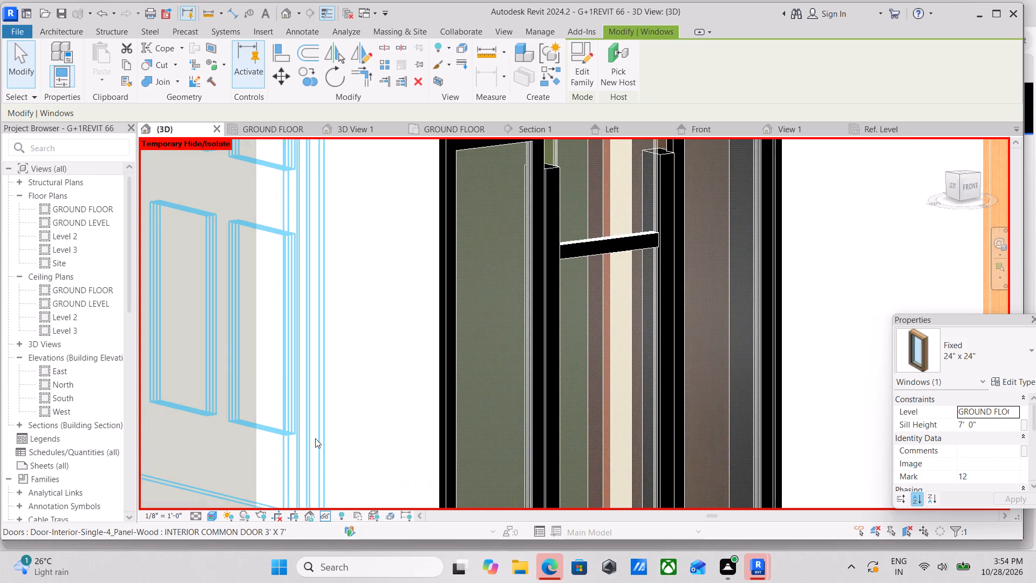
{"action": "scroll", "coordinate": [315, 438], "scroll_direction": "down", "scroll_amount": 6}
{"action": "scroll", "coordinate": [446, 434], "scroll_direction": "down", "scroll_amount": 4}
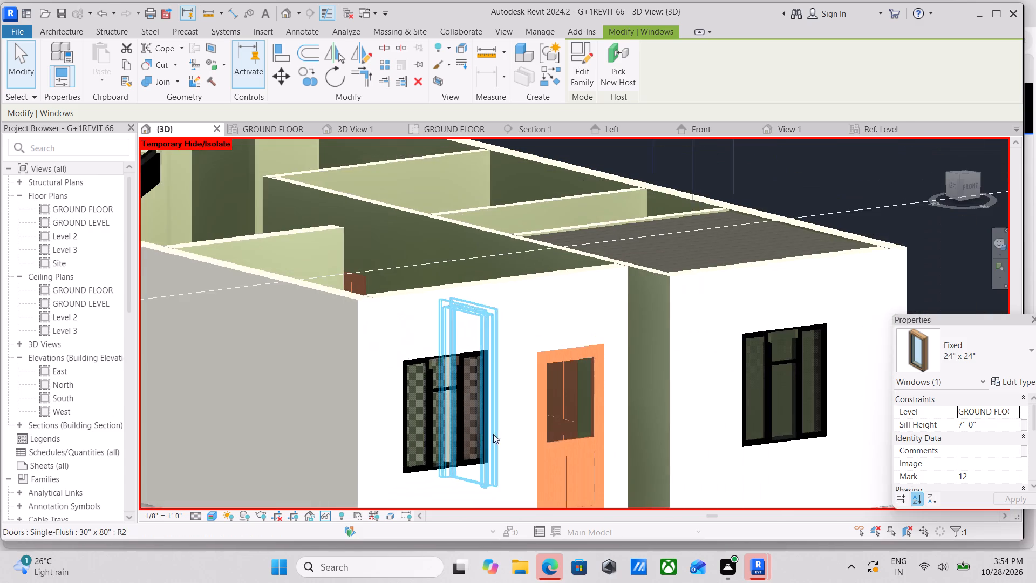
{"action": "scroll", "coordinate": [503, 434], "scroll_direction": "down", "scroll_amount": 3}
{"action": "scroll", "coordinate": [609, 424], "scroll_direction": "down", "scroll_amount": 2}
{"action": "scroll", "coordinate": [662, 416], "scroll_direction": "down", "scroll_amount": 1}
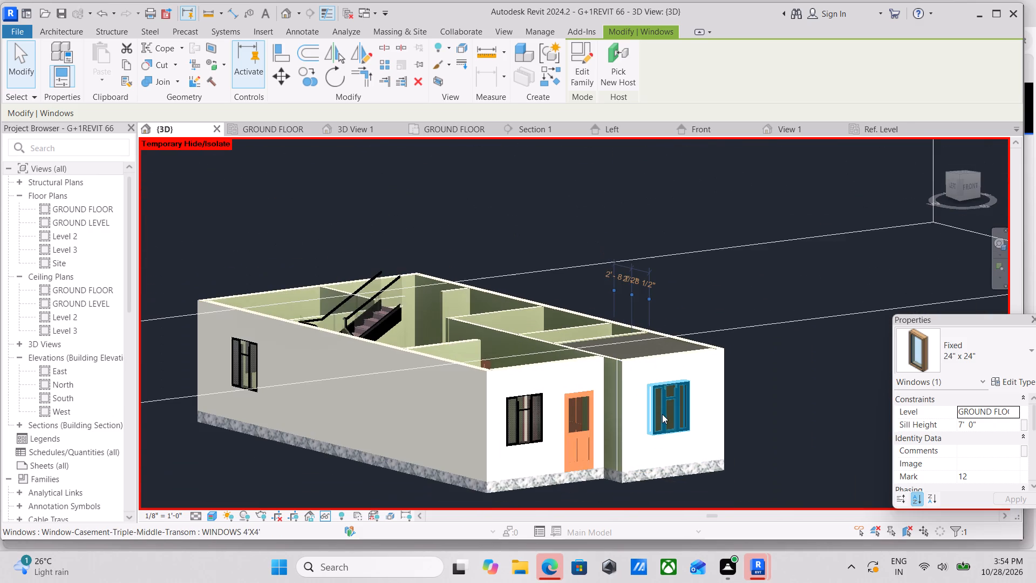
Inspect the house from all around in 3D, including the living room's left window, the toilet window and the rooms from above.
{"action": "scroll", "coordinate": [257, 374], "scroll_direction": "up", "scroll_amount": 6}
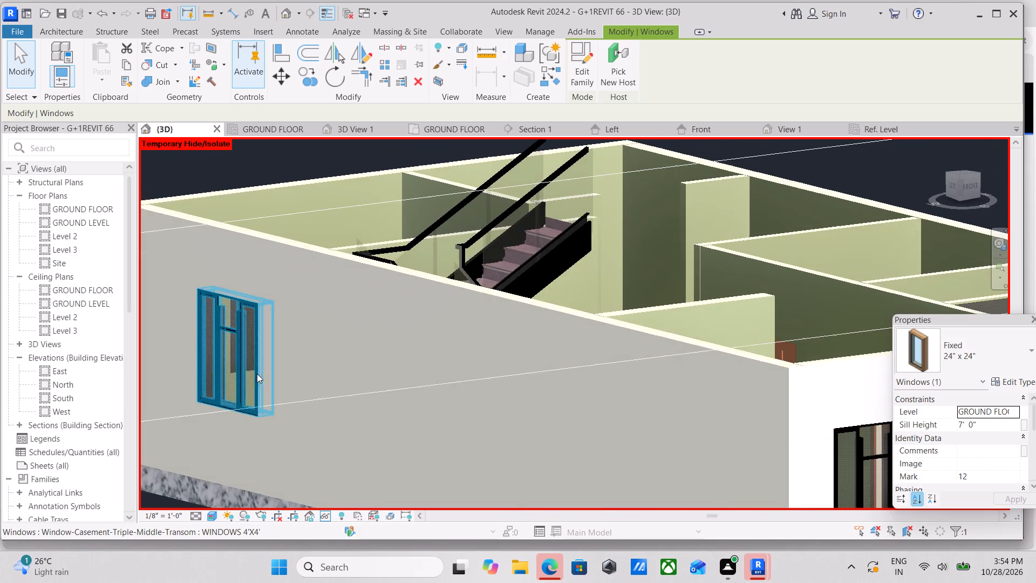
{"action": "middle_click_drag", "start_coordinate": [391, 397], "coordinate": [484, 365], "text": "shift"}
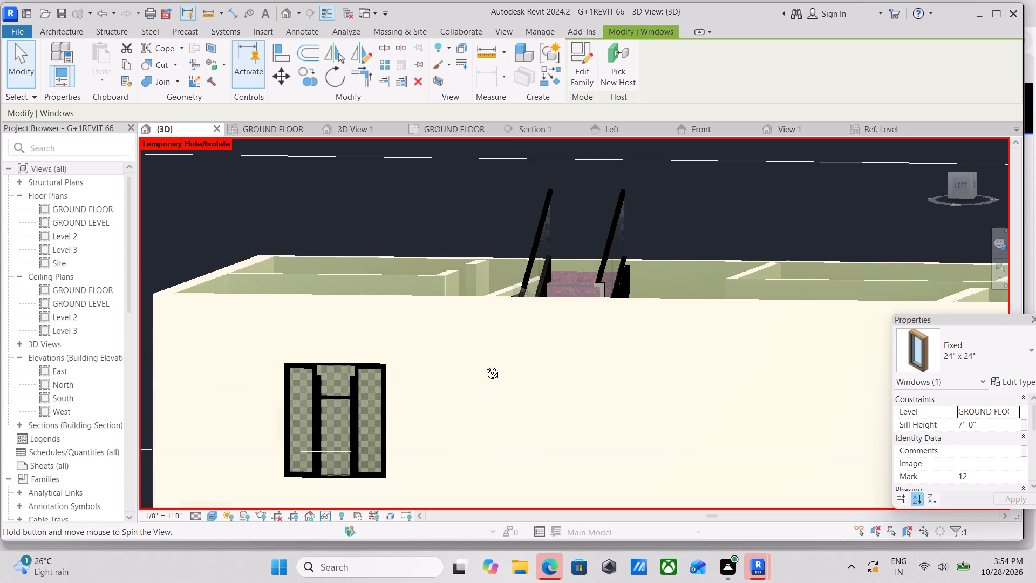
{"action": "middle_click_drag", "start_coordinate": [484, 365], "coordinate": [296, 405], "text": "shift"}
{"action": "middle_click_drag", "start_coordinate": [458, 404], "coordinate": [376, 395], "text": "shift"}
{"action": "middle_click_drag", "start_coordinate": [576, 396], "coordinate": [540, 387], "text": "shift"}
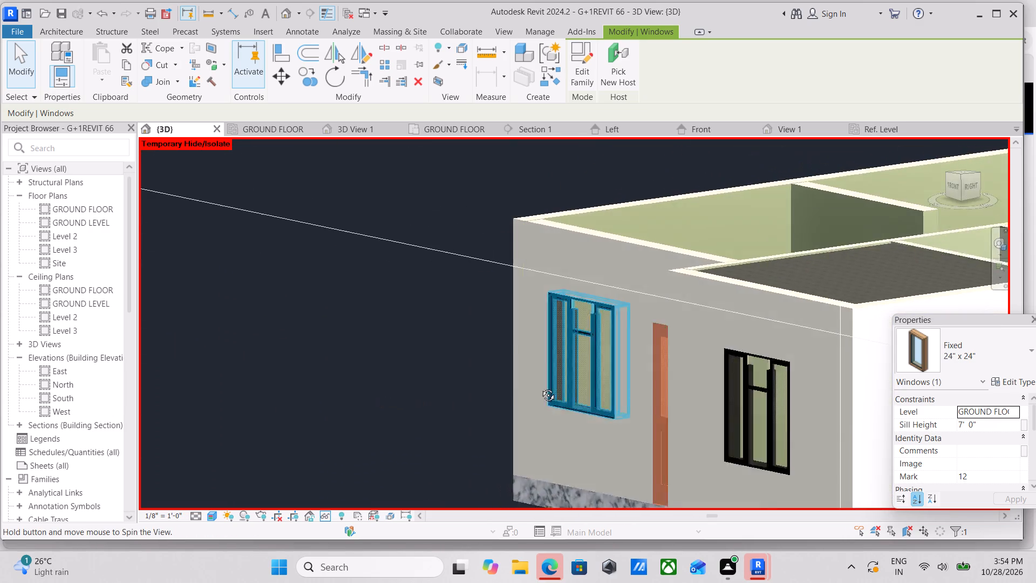
{"action": "middle_click_drag", "start_coordinate": [540, 387], "coordinate": [378, 363], "text": "shift"}
{"action": "middle_click_drag", "start_coordinate": [594, 375], "coordinate": [202, 315]}
{"action": "middle_click_drag", "start_coordinate": [496, 350], "coordinate": [736, 430], "text": "shift"}
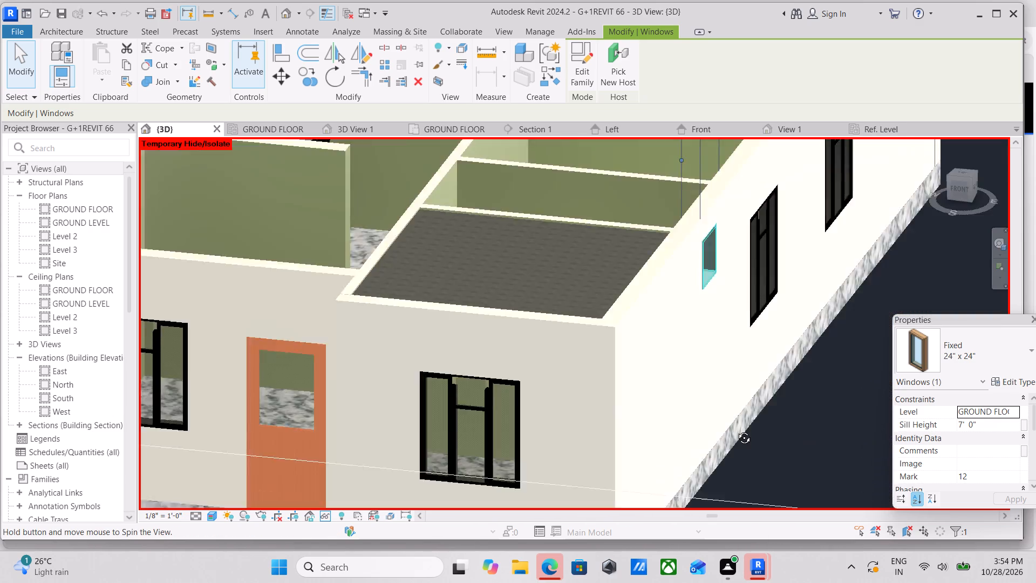
{"action": "middle_click_drag", "start_coordinate": [736, 430], "coordinate": [792, 452], "text": "shift"}
{"action": "middle_click_drag", "start_coordinate": [637, 392], "coordinate": [689, 480], "text": "shift"}
{"action": "middle_click_drag", "start_coordinate": [624, 397], "coordinate": [698, 376], "text": "shift"}
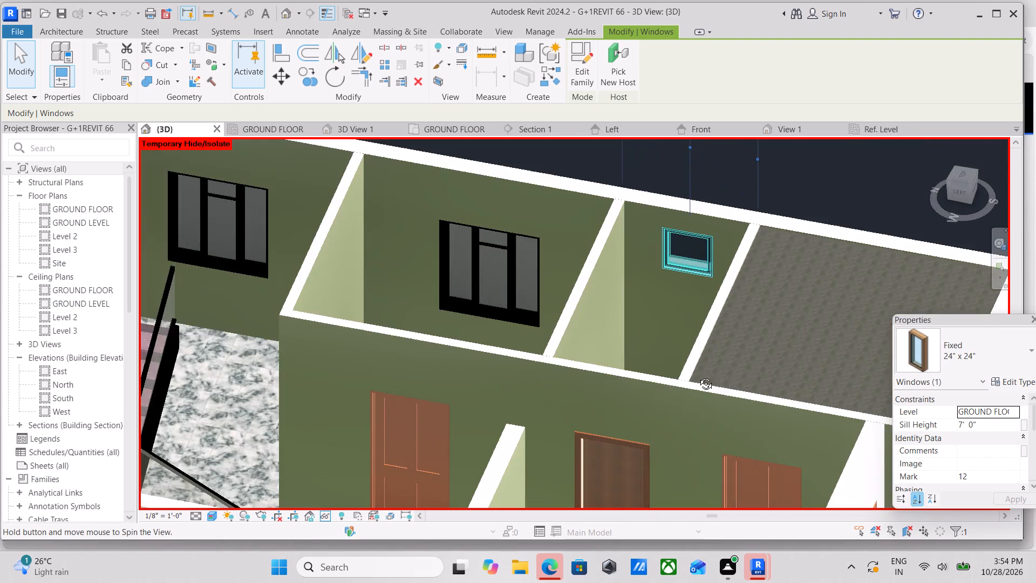
{"action": "middle_click_drag", "start_coordinate": [698, 376], "coordinate": [680, 415], "text": "shift"}
{"action": "scroll", "coordinate": [528, 389], "scroll_direction": "down", "scroll_amount": 2}
{"action": "middle_click_drag", "start_coordinate": [527, 389], "coordinate": [667, 384]}
{"action": "middle_click_drag", "start_coordinate": [667, 384], "coordinate": [479, 406]}
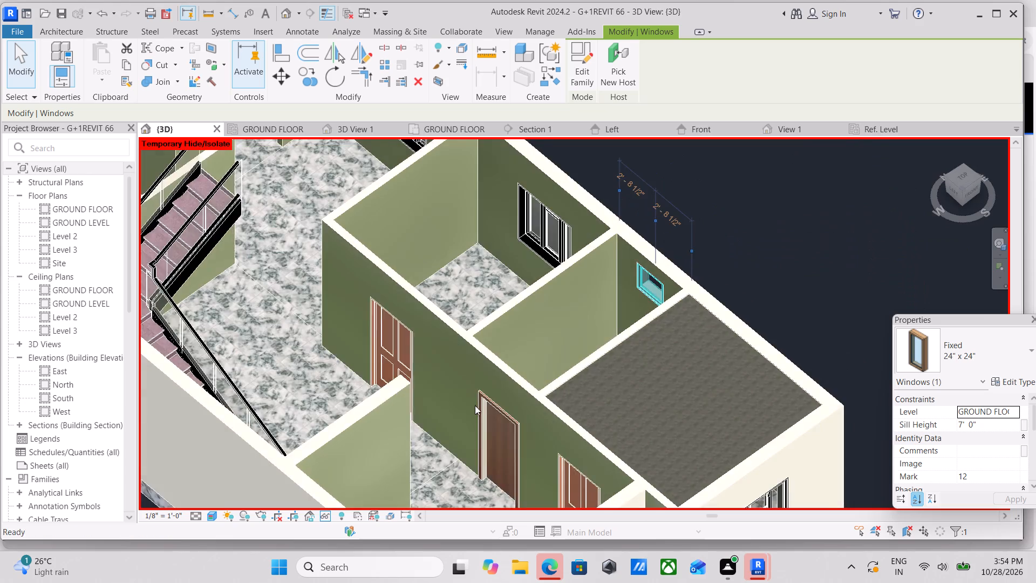
{"action": "scroll", "coordinate": [460, 392], "scroll_direction": "down", "scroll_amount": 1}
{"action": "middle_click_drag", "start_coordinate": [460, 392], "coordinate": [659, 394]}
{"action": "scroll", "coordinate": [533, 350], "scroll_direction": "down", "scroll_amount": 1}
{"action": "middle_click_drag", "start_coordinate": [533, 350], "coordinate": [465, 344], "text": "shift"}
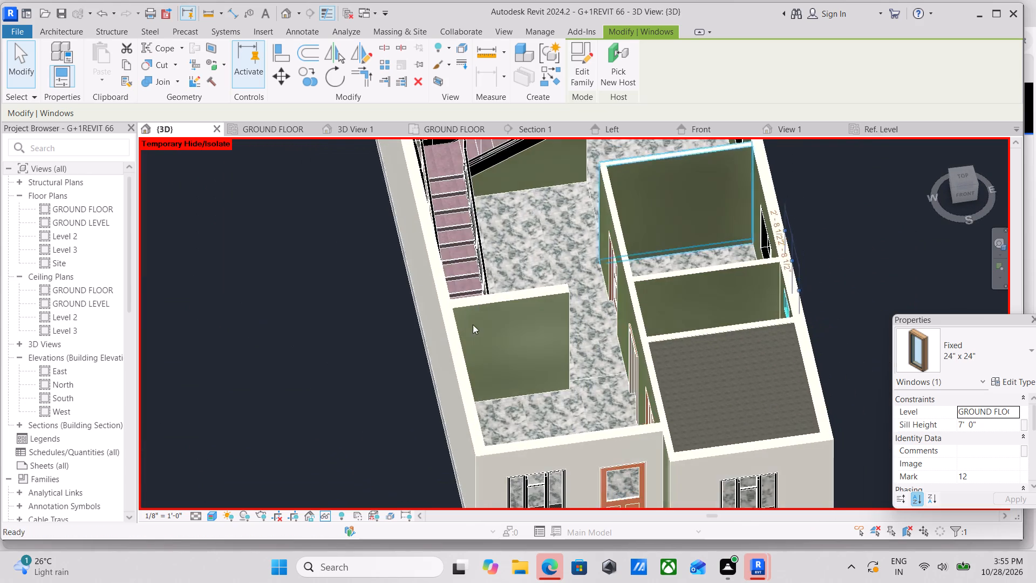
Examine the house's rear rooms, the toilet and front room from directly above, and the front facade with its door and casement windows.
{"action": "scroll", "coordinate": [485, 290], "scroll_direction": "down", "scroll_amount": 1}
{"action": "middle_click_drag", "start_coordinate": [485, 290], "coordinate": [464, 448]}
{"action": "middle_click_drag", "start_coordinate": [467, 302], "coordinate": [456, 387]}
{"action": "scroll", "coordinate": [456, 387], "scroll_direction": "up", "scroll_amount": 1}
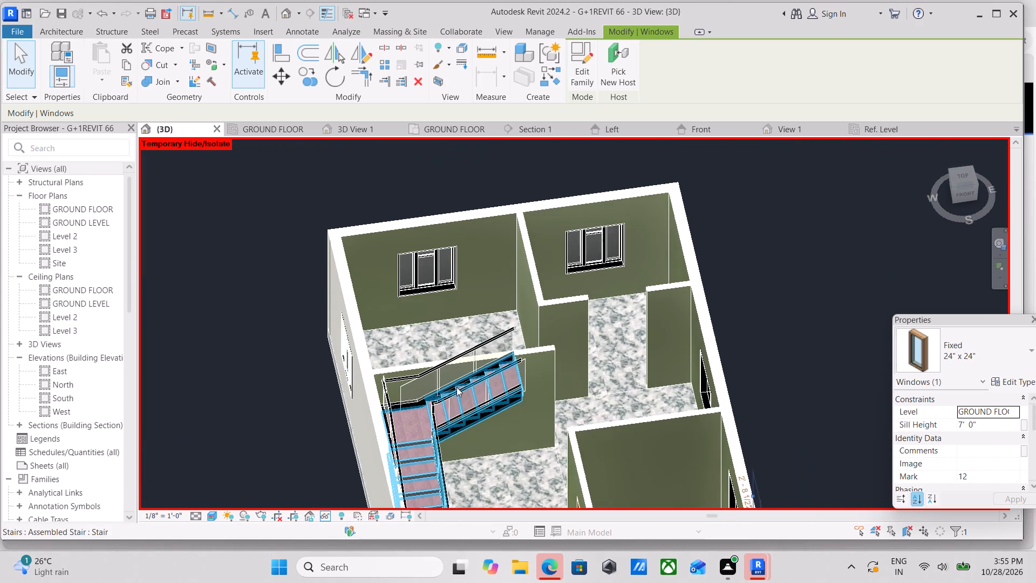
{"action": "left_click", "coordinate": [962, 177]}
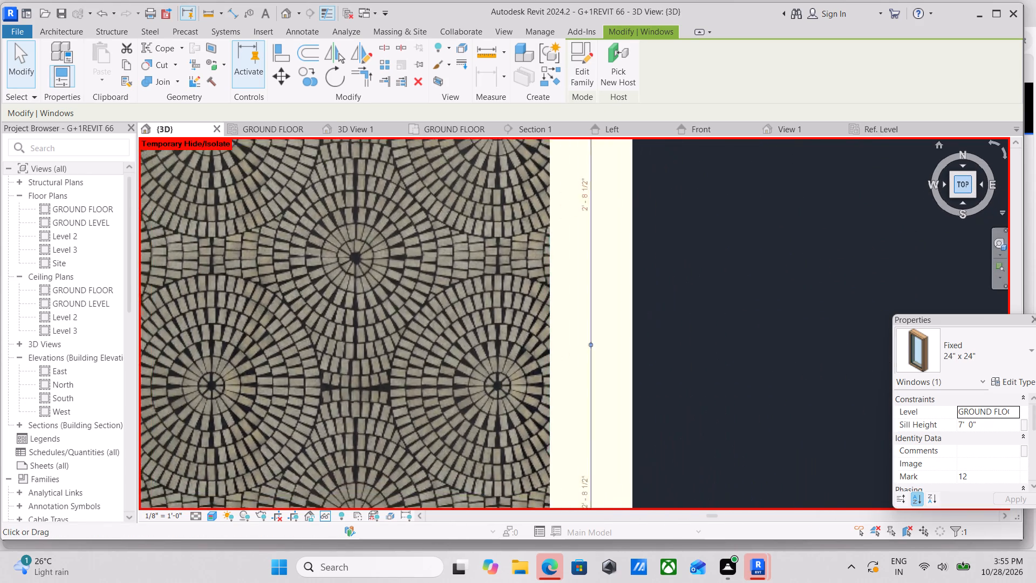
{"action": "scroll", "coordinate": [962, 177], "scroll_direction": "down", "scroll_amount": 5}
{"action": "scroll", "coordinate": [643, 283], "scroll_direction": "down", "scroll_amount": 4}
{"action": "key", "text": "Escape"}
{"action": "scroll", "coordinate": [481, 263], "scroll_direction": "down", "scroll_amount": 3}
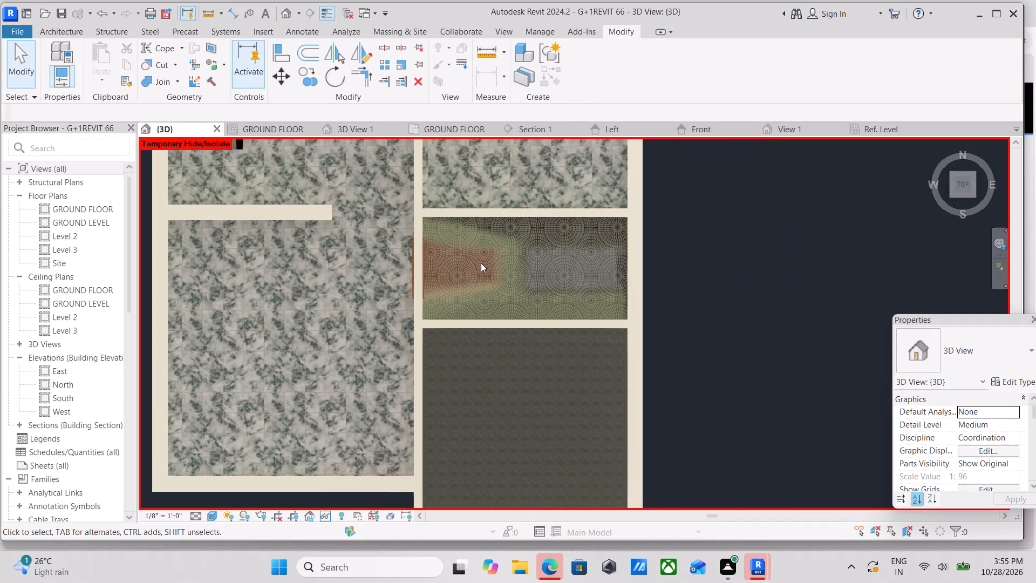
{"action": "middle_click_drag", "start_coordinate": [481, 263], "coordinate": [583, 198]}
{"action": "scroll", "coordinate": [539, 335], "scroll_direction": "down", "scroll_amount": 1}
{"action": "scroll", "coordinate": [516, 351], "scroll_direction": "up", "scroll_amount": 2}
{"action": "scroll", "coordinate": [537, 337], "scroll_direction": "down", "scroll_amount": 1}
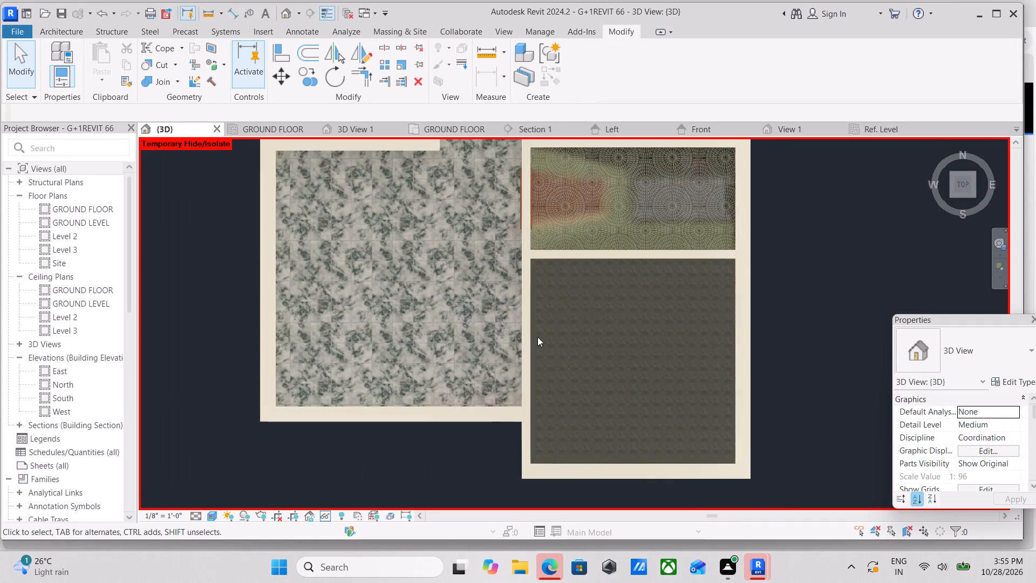
{"action": "scroll", "coordinate": [537, 337], "scroll_direction": "down", "scroll_amount": 1}
{"action": "middle_click_drag", "start_coordinate": [563, 367], "coordinate": [563, 367], "text": "shift"}
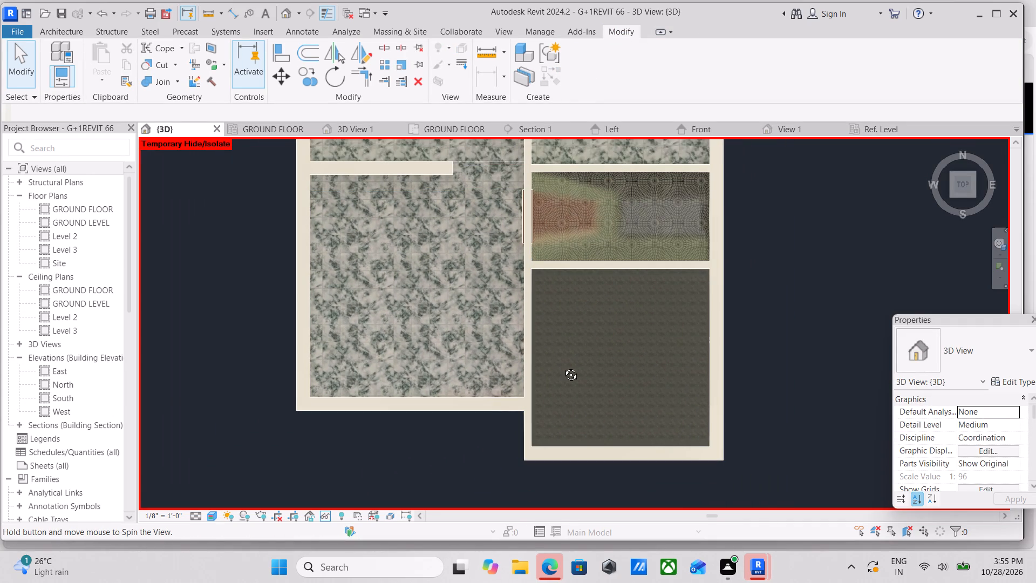
{"action": "middle_click_drag", "start_coordinate": [563, 367], "coordinate": [629, 82], "text": "shift"}
{"action": "middle_click_drag", "start_coordinate": [676, 328], "coordinate": [615, 222], "text": "shift"}
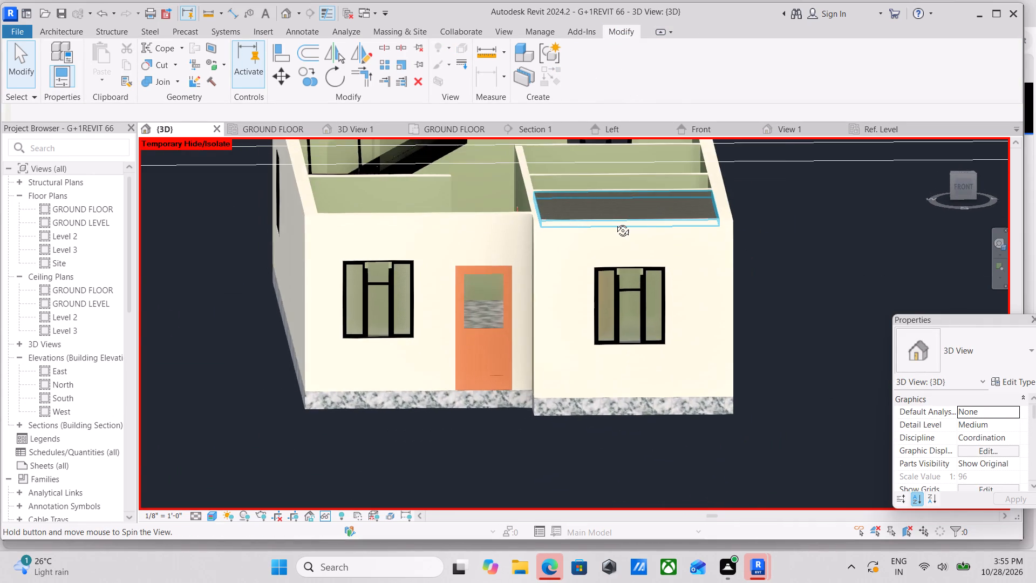
{"action": "middle_click_drag", "start_coordinate": [615, 222], "coordinate": [601, 372], "text": "shift"}
{"action": "scroll", "coordinate": [451, 246], "scroll_direction": "up", "scroll_amount": 3}
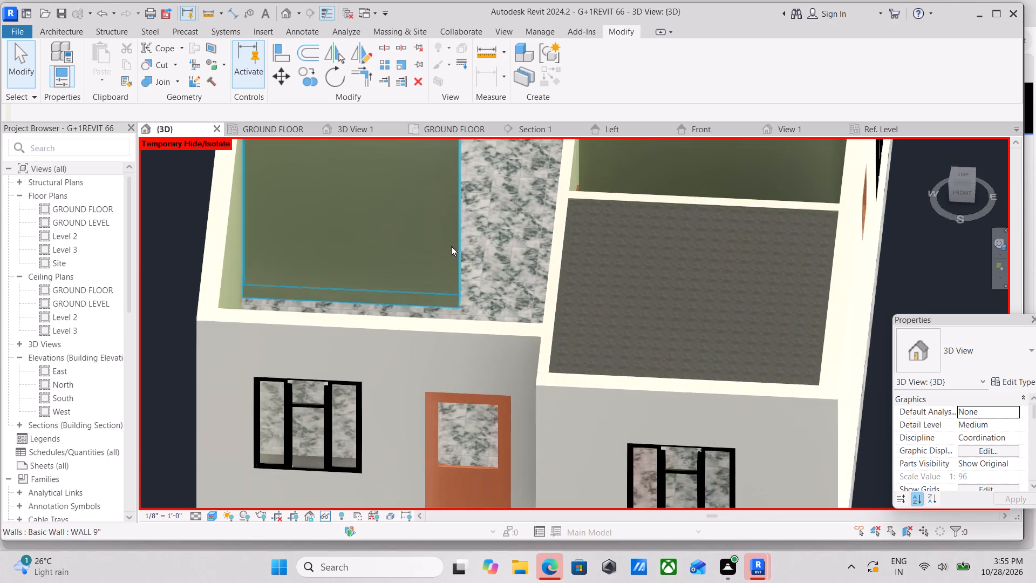
Inspect the ground-floor interior from above, including the staircase, the partition walls and the rear-wall windows.
{"action": "middle_click_drag", "start_coordinate": [515, 218], "coordinate": [490, 298]}
{"action": "scroll", "coordinate": [490, 298], "scroll_direction": "down", "scroll_amount": 3}
{"action": "middle_click_drag", "start_coordinate": [490, 298], "coordinate": [455, 374]}
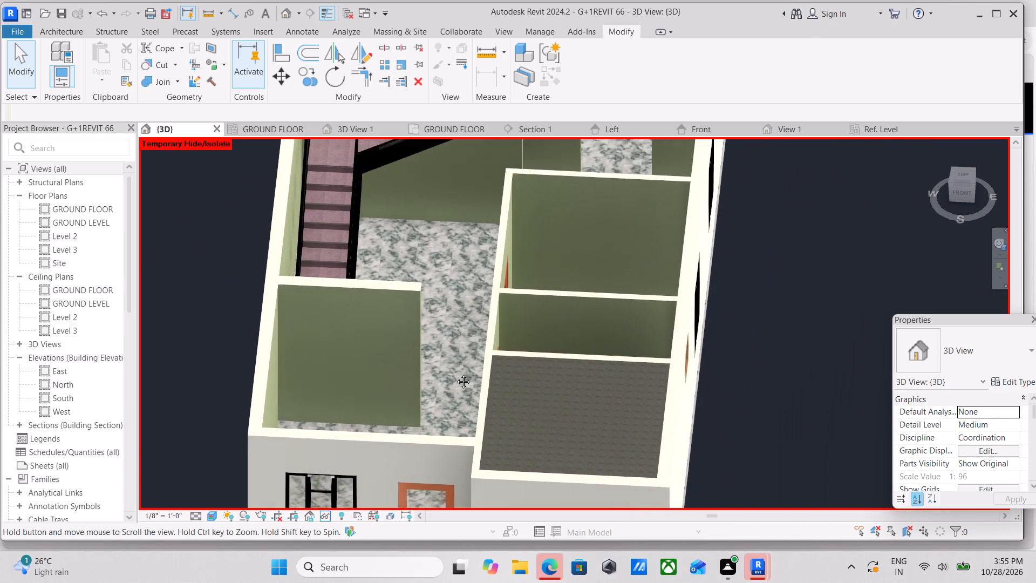
{"action": "middle_click_drag", "start_coordinate": [455, 374], "coordinate": [452, 380]}
{"action": "scroll", "coordinate": [416, 307], "scroll_direction": "down", "scroll_amount": 1}
{"action": "middle_click_drag", "start_coordinate": [415, 310], "coordinate": [409, 373]}
{"action": "scroll", "coordinate": [492, 199], "scroll_direction": "up", "scroll_amount": 5}
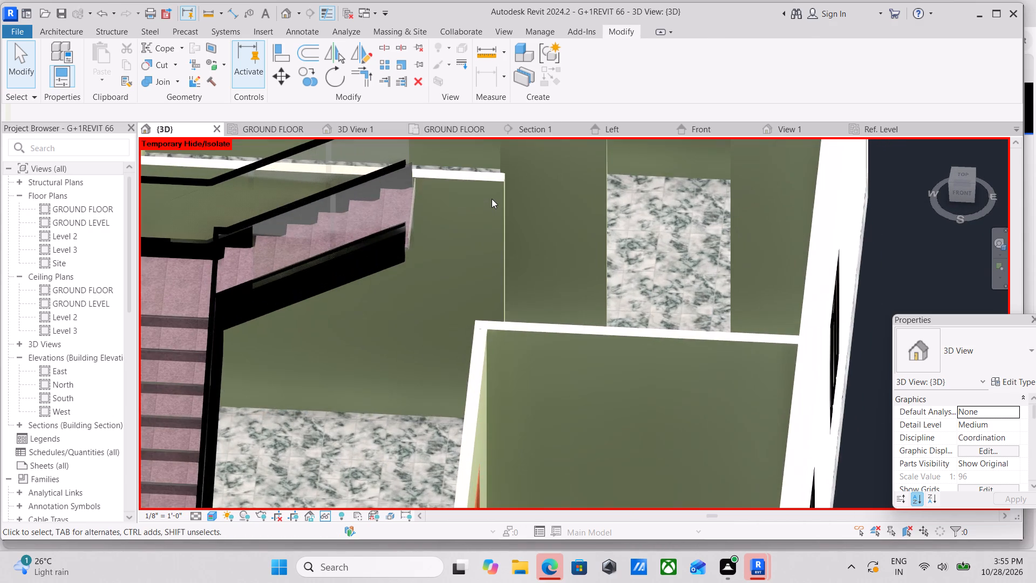
{"action": "scroll", "coordinate": [492, 199], "scroll_direction": "down", "scroll_amount": 6}
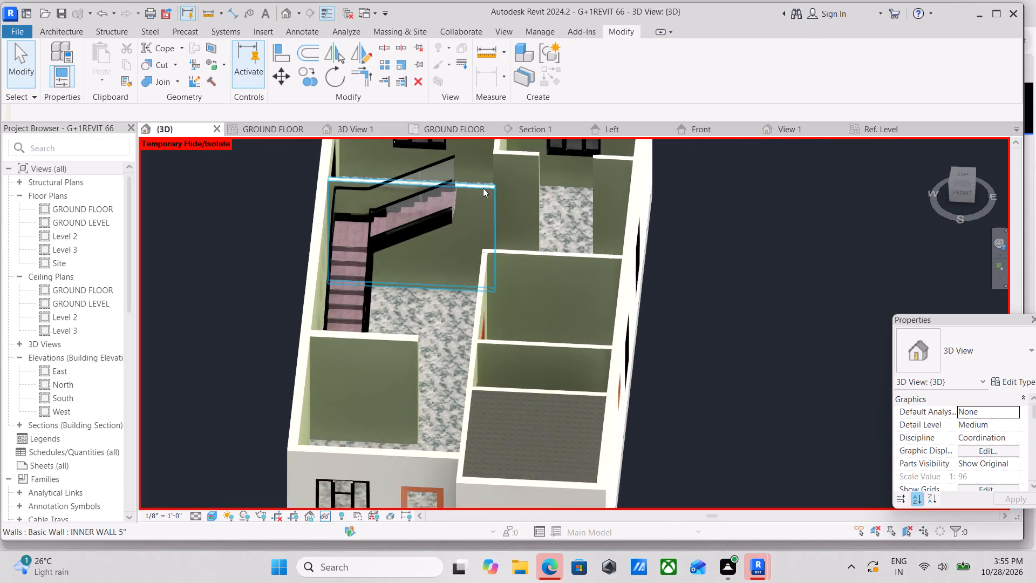
{"action": "scroll", "coordinate": [483, 188], "scroll_direction": "down", "scroll_amount": 1}
{"action": "middle_click_drag", "start_coordinate": [483, 188], "coordinate": [454, 221]}
{"action": "scroll", "coordinate": [432, 221], "scroll_direction": "down", "scroll_amount": 2}
{"action": "middle_click_drag", "start_coordinate": [432, 221], "coordinate": [431, 256]}
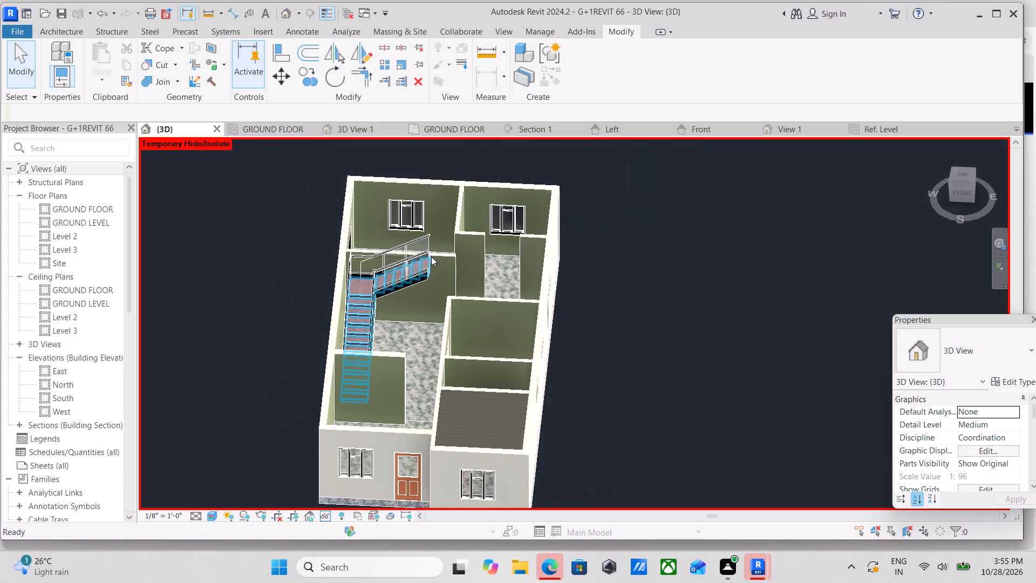
{"action": "scroll", "coordinate": [431, 256], "scroll_direction": "up", "scroll_amount": 2}
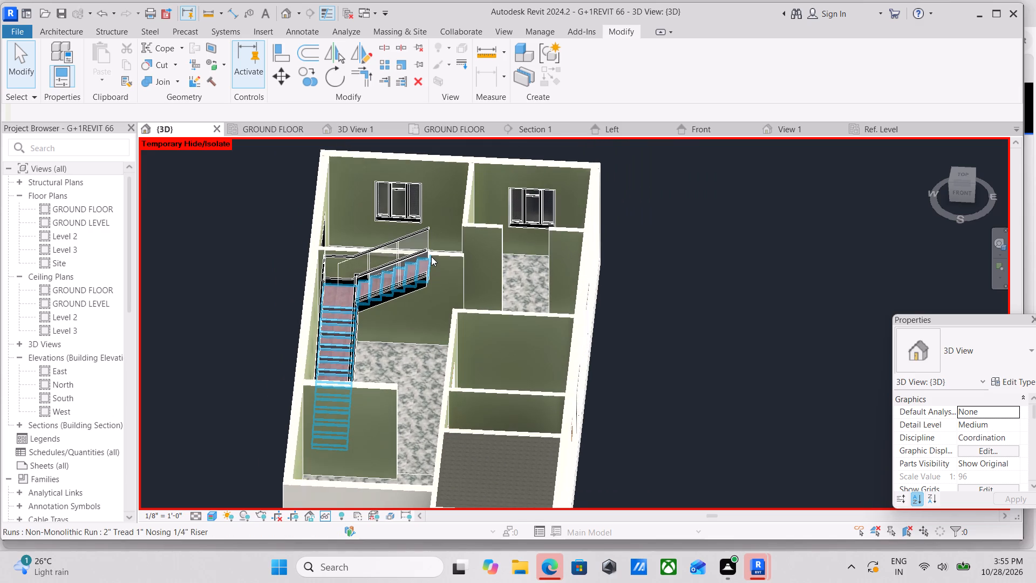
{"action": "scroll", "coordinate": [431, 256], "scroll_direction": "down", "scroll_amount": 4}
{"action": "scroll", "coordinate": [425, 324], "scroll_direction": "up", "scroll_amount": 3}
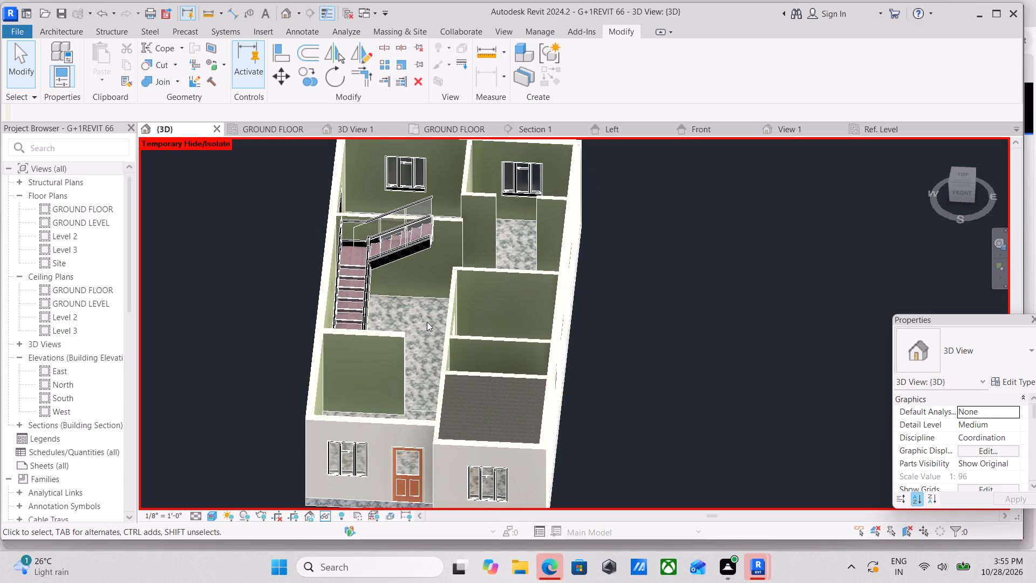
{"action": "scroll", "coordinate": [429, 317], "scroll_direction": "down", "scroll_amount": 5}
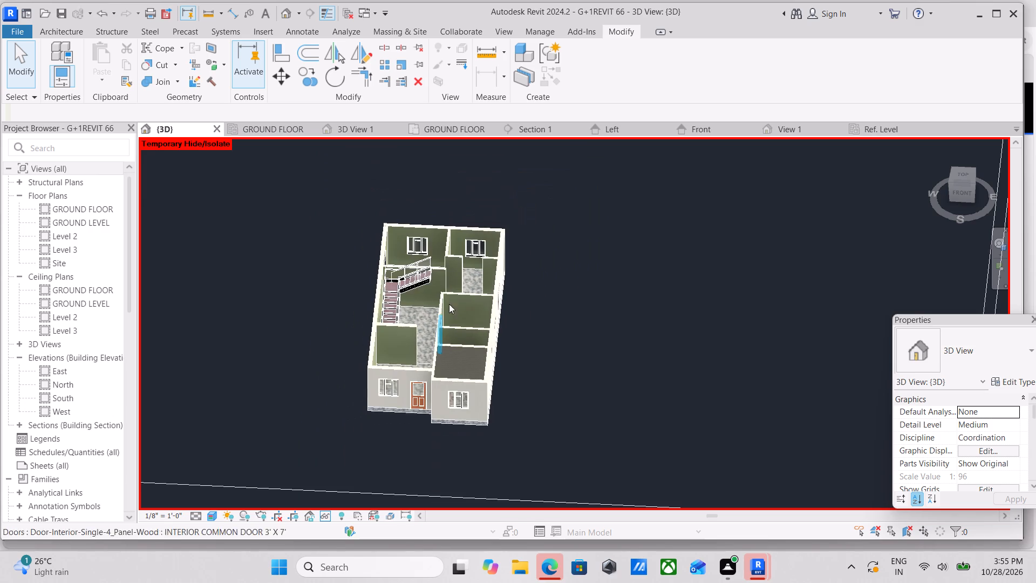
{"action": "scroll", "coordinate": [480, 281], "scroll_direction": "up", "scroll_amount": 5}
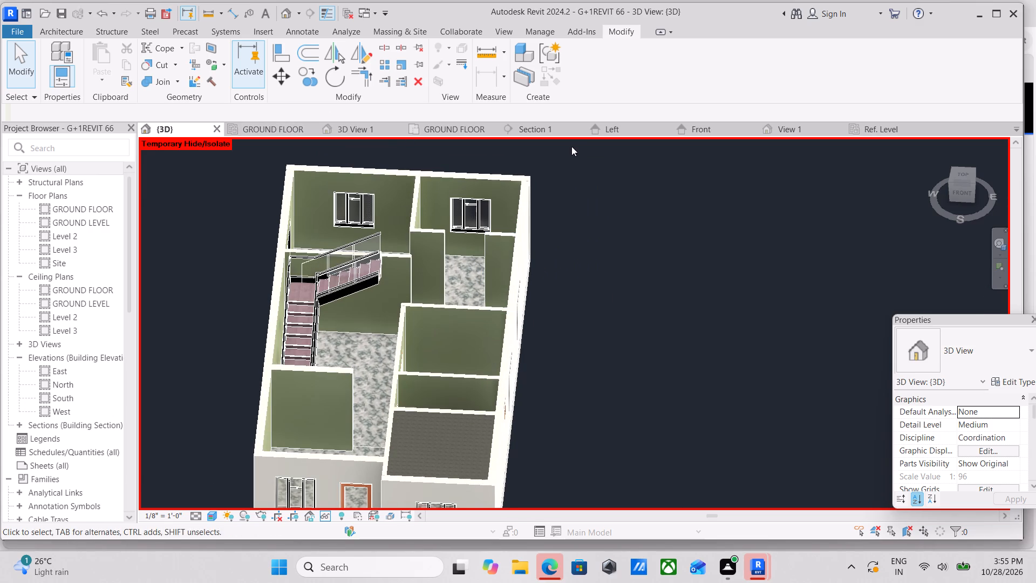
Orient the 3D view to the top and set its visual style to Shaded.
{"action": "left_click", "coordinate": [958, 175]}
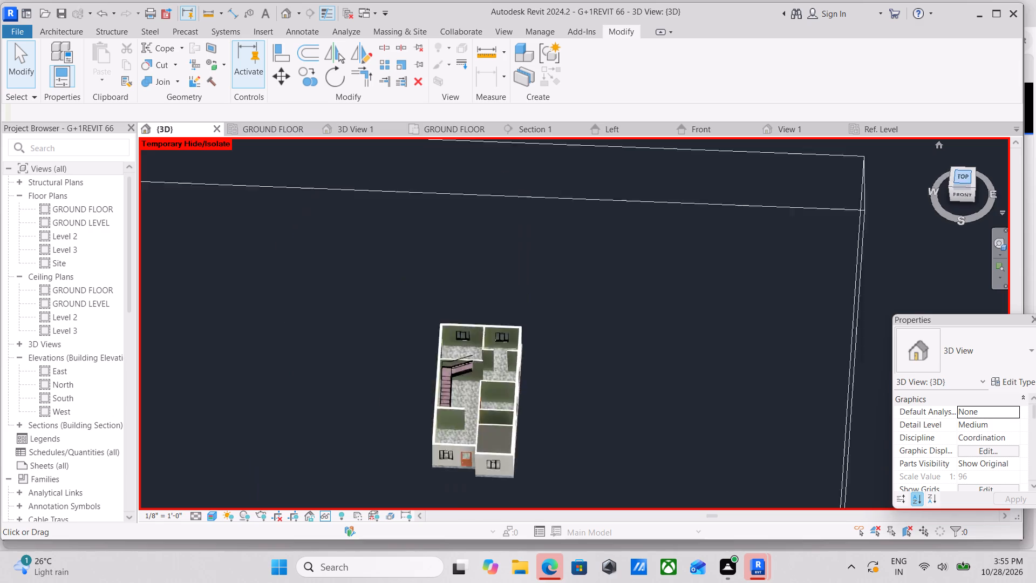
{"action": "scroll", "coordinate": [685, 315], "scroll_direction": "up", "scroll_amount": 5}
{"action": "scroll", "coordinate": [609, 342], "scroll_direction": "up", "scroll_amount": 8}
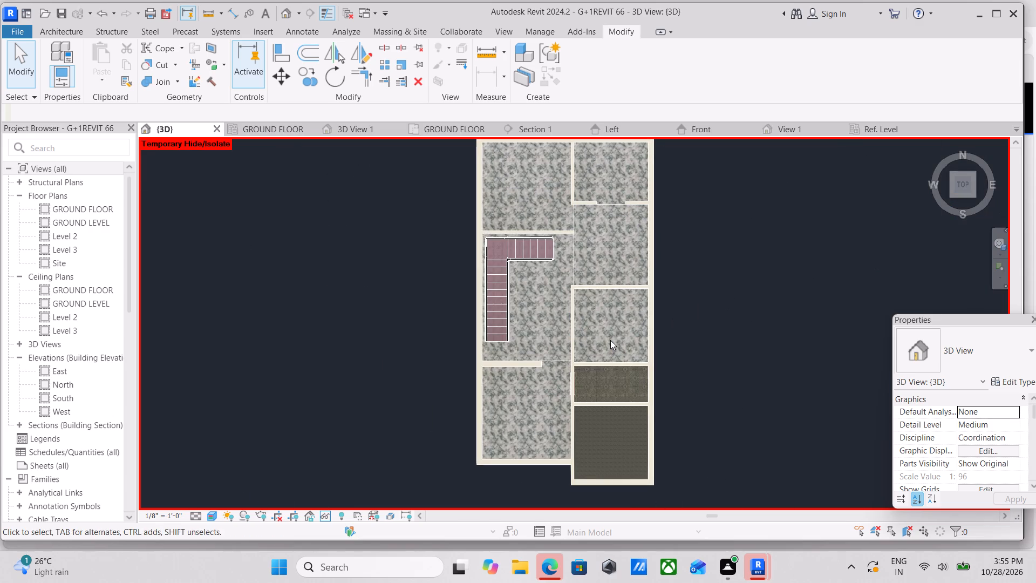
{"action": "left_click", "coordinate": [210, 513]}
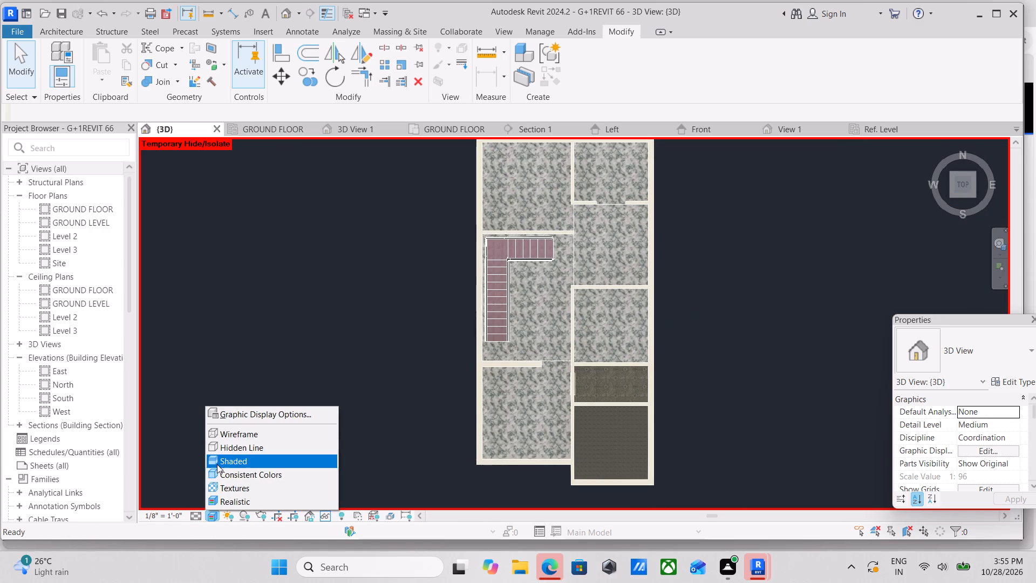
{"action": "left_click", "coordinate": [217, 464]}
Start an architectural floor boundary sketch over the house in the top-oriented 3D view.
{"action": "middle_click_drag", "start_coordinate": [550, 349], "coordinate": [429, 416]}
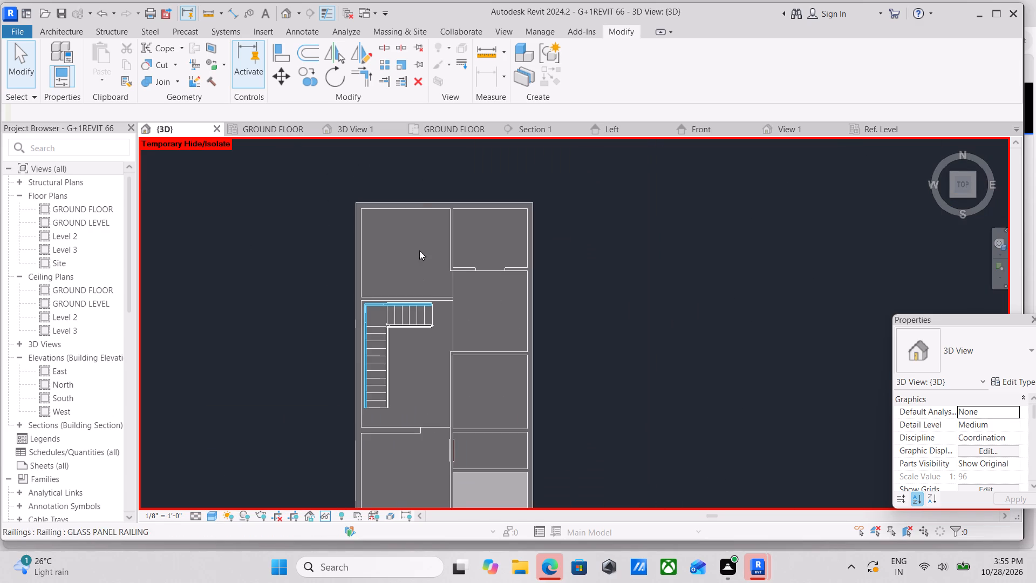
{"action": "left_click", "coordinate": [58, 32]}
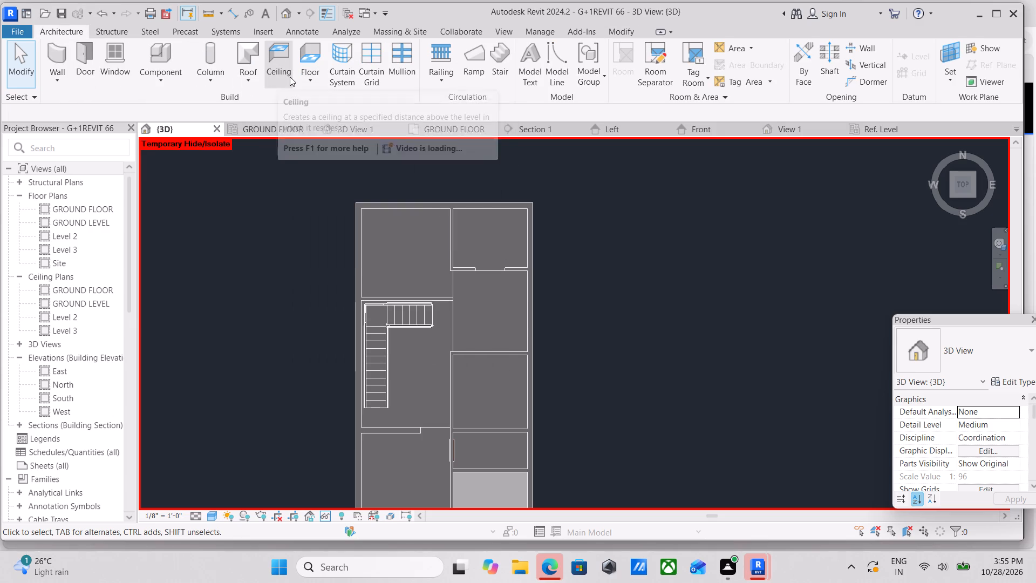
{"action": "left_click", "coordinate": [305, 77]}
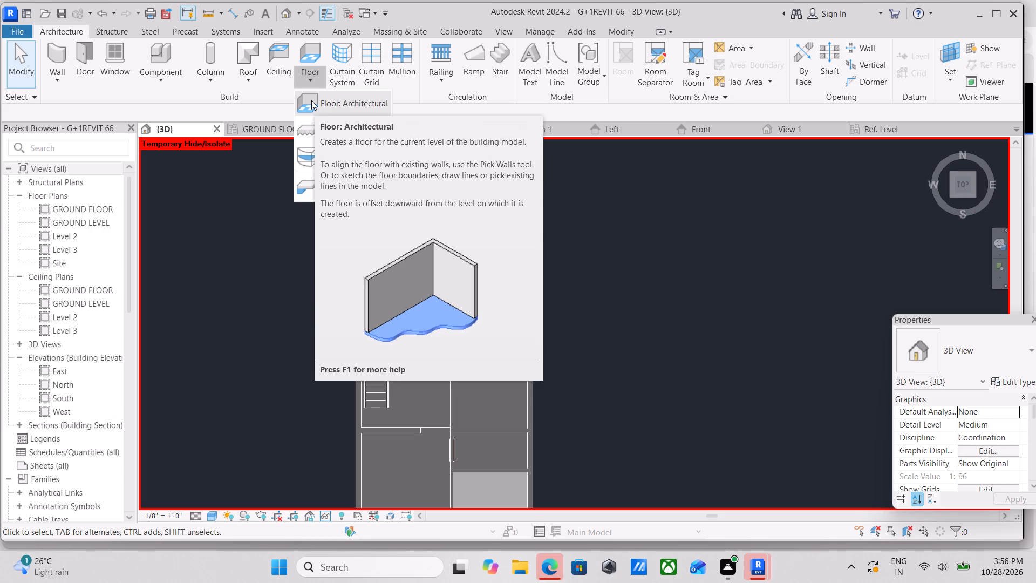
{"action": "left_click", "coordinate": [311, 100]}
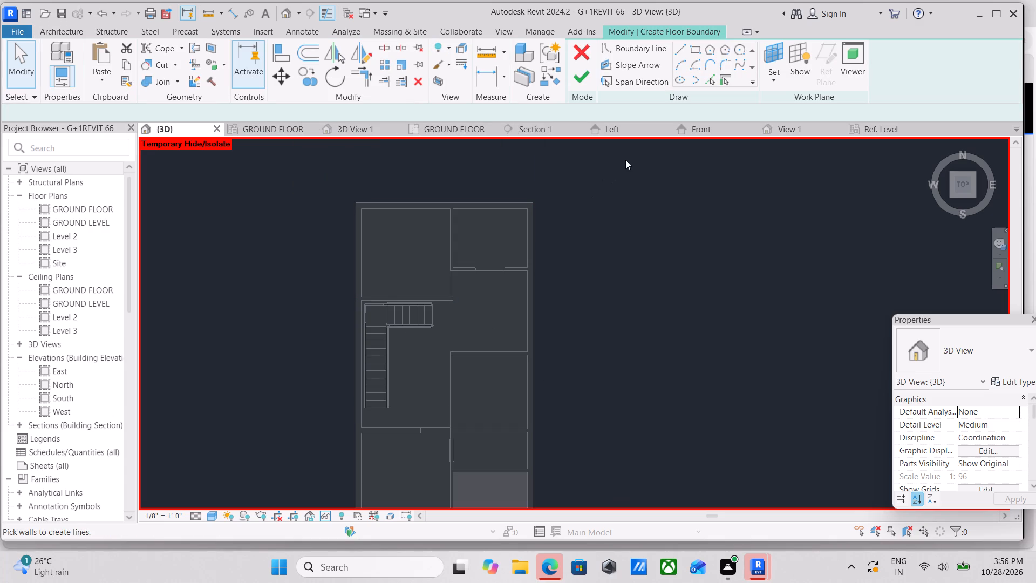
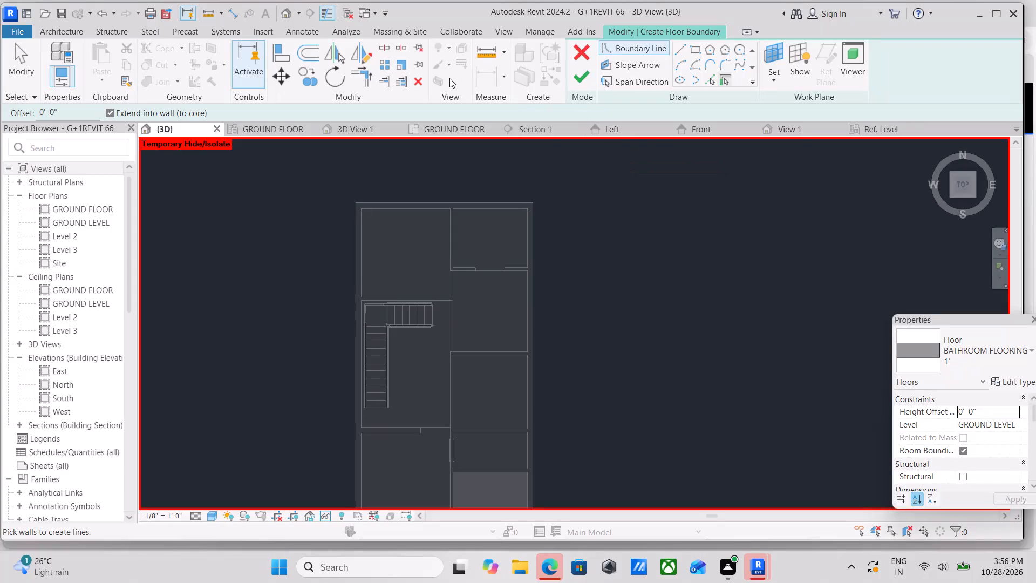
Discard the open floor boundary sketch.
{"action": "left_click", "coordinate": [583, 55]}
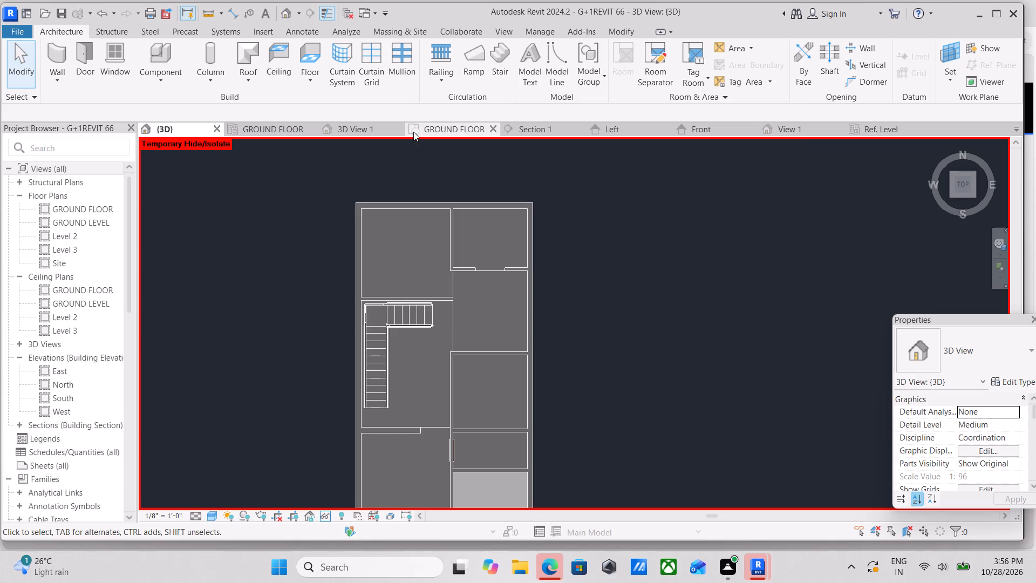
Place an automatic 2' x 4' ACT System ceiling over the connected rooms around the staircase in the GROUND FLOOR reflected ceiling plan.
{"action": "left_click", "coordinate": [271, 125]}
{"action": "scroll", "coordinate": [413, 260], "scroll_direction": "up", "scroll_amount": 2}
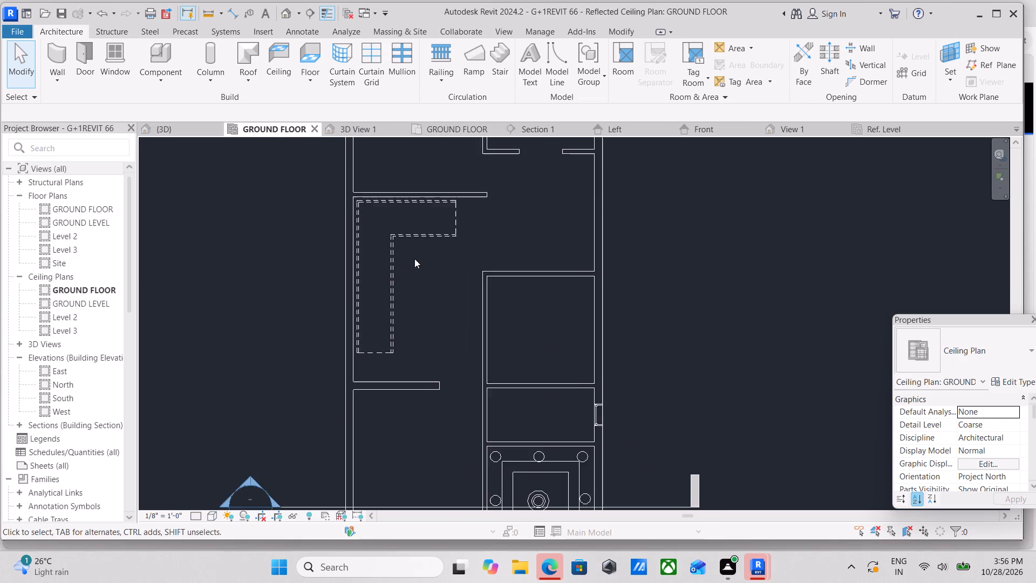
{"action": "middle_click_drag", "start_coordinate": [414, 259], "coordinate": [398, 338]}
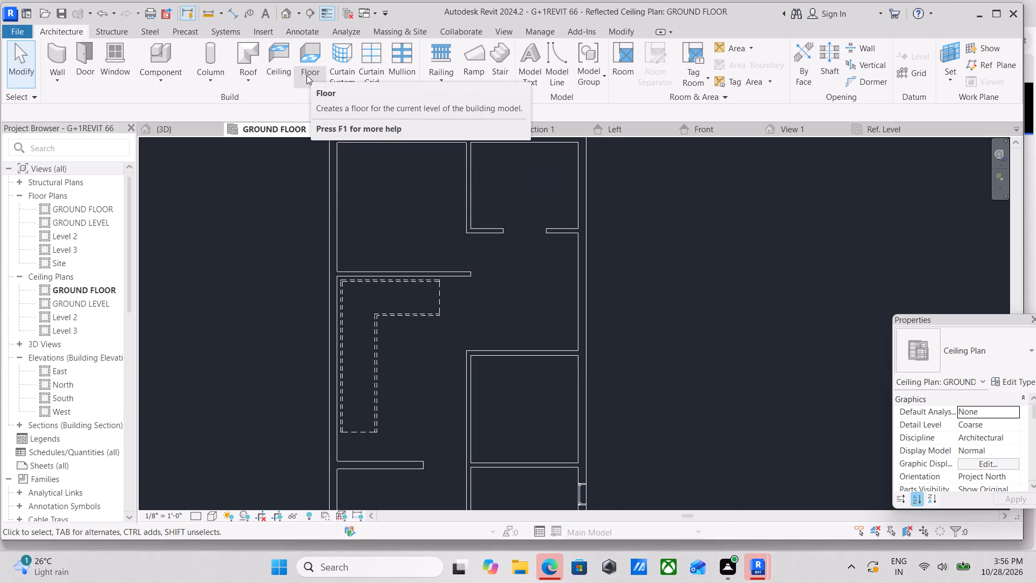
{"action": "left_click", "coordinate": [287, 64]}
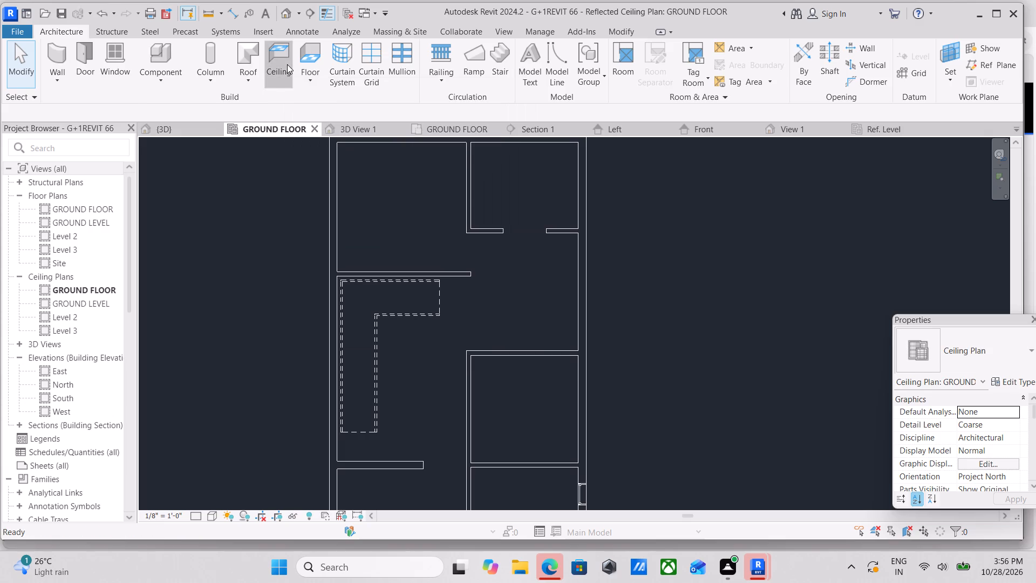
{"action": "scroll", "coordinate": [1025, 370], "scroll_direction": "up", "scroll_amount": 1}
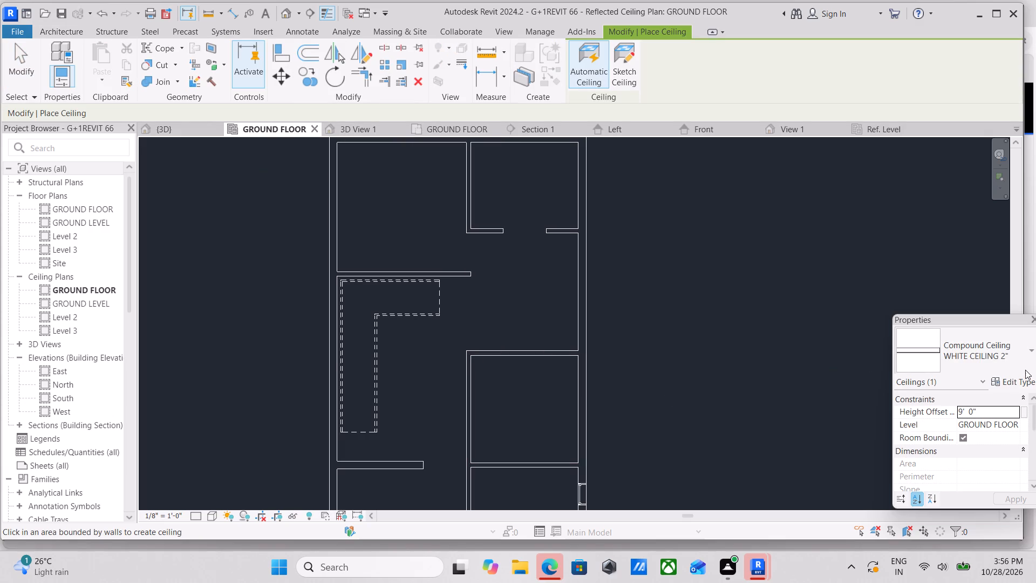
{"action": "left_click", "coordinate": [1025, 361]}
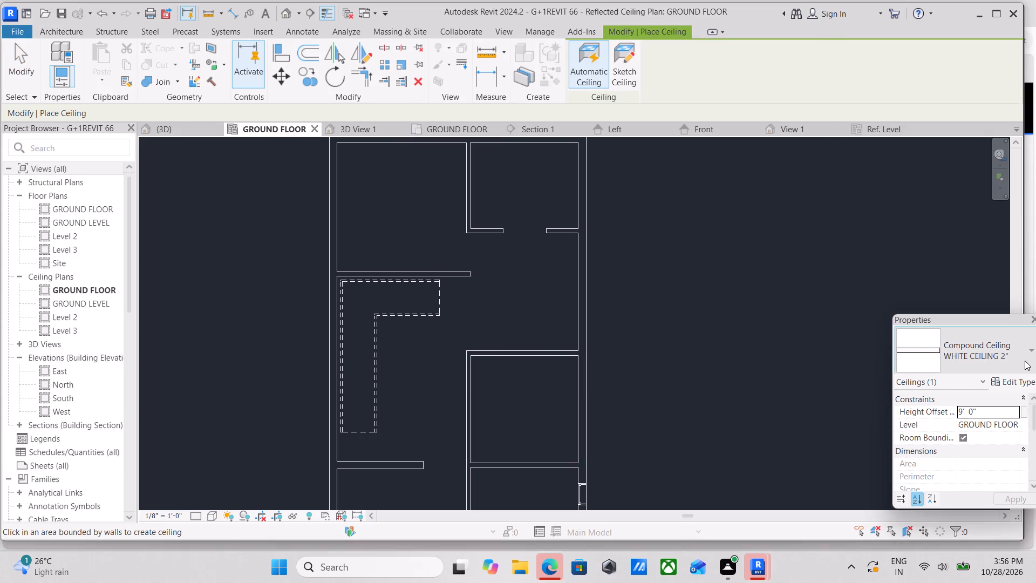
{"action": "left_click", "coordinate": [1025, 361]}
{"action": "middle_click_drag", "start_coordinate": [520, 348], "coordinate": [535, 504]}
{"action": "scroll", "coordinate": [534, 388], "scroll_direction": "down", "scroll_amount": 1}
{"action": "middle_click_drag", "start_coordinate": [534, 388], "coordinate": [562, 339]}
{"action": "left_click", "coordinate": [994, 368]}
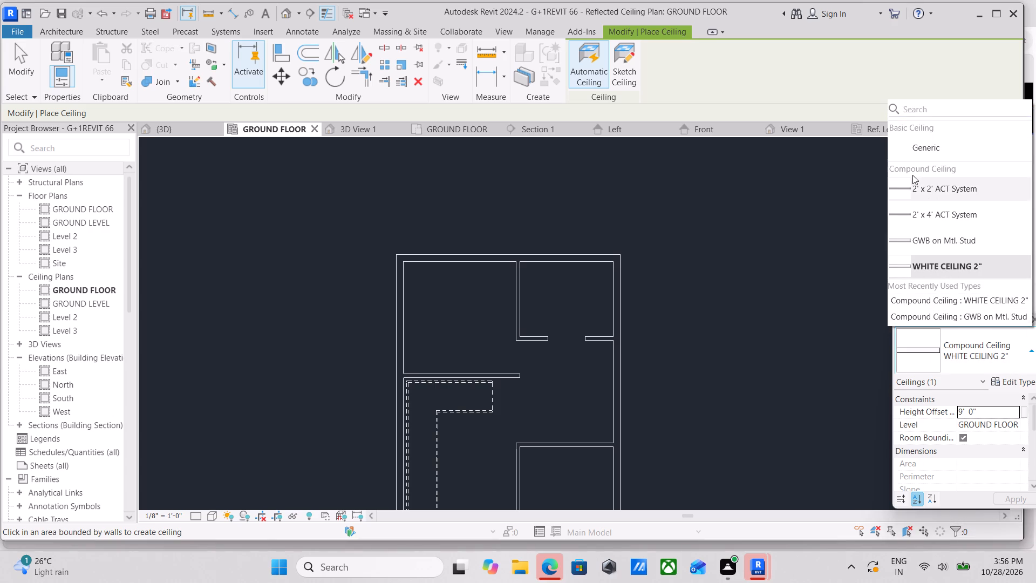
{"action": "left_click", "coordinate": [925, 212]}
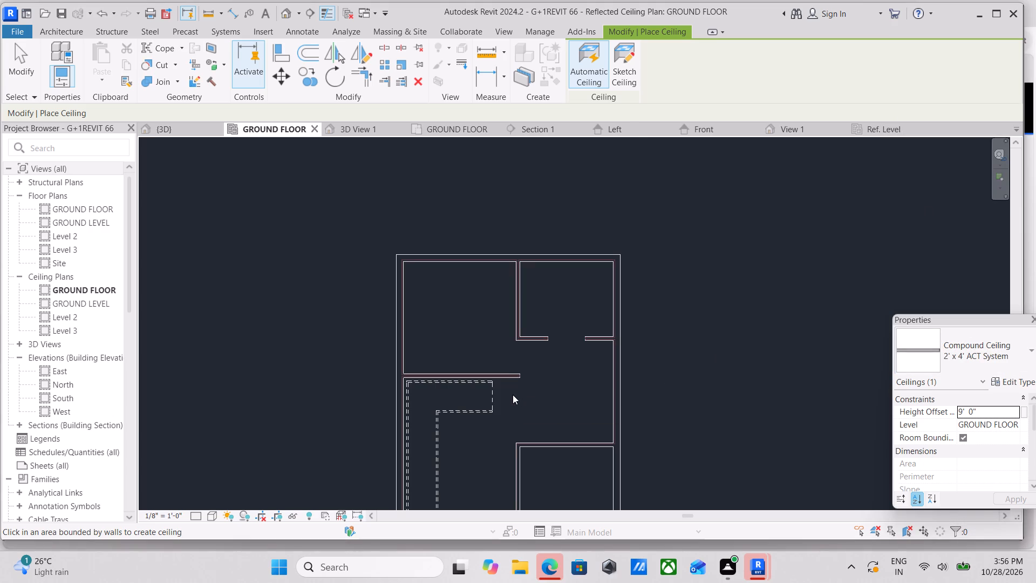
{"action": "scroll", "coordinate": [513, 395], "scroll_direction": "up", "scroll_amount": 4}
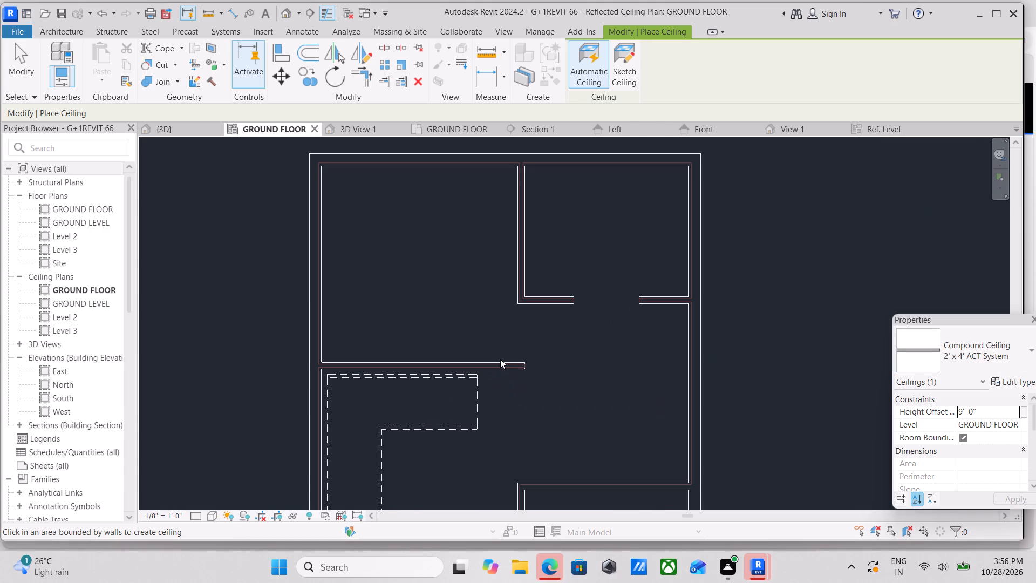
{"action": "scroll", "coordinate": [500, 359], "scroll_direction": "down", "scroll_amount": 2}
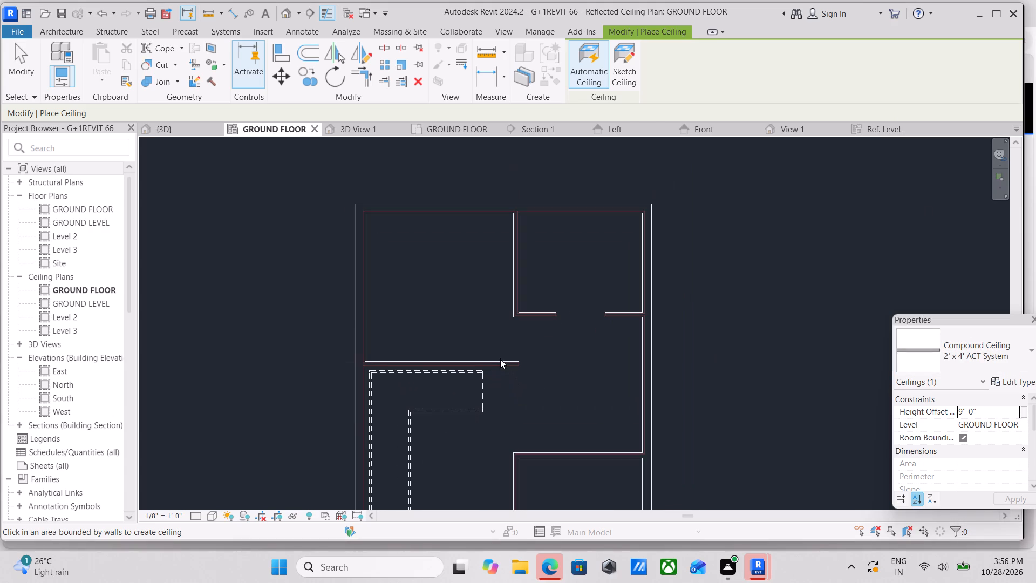
{"action": "scroll", "coordinate": [494, 404], "scroll_direction": "down", "scroll_amount": 2}
{"action": "middle_click_drag", "start_coordinate": [494, 404], "coordinate": [742, 316]}
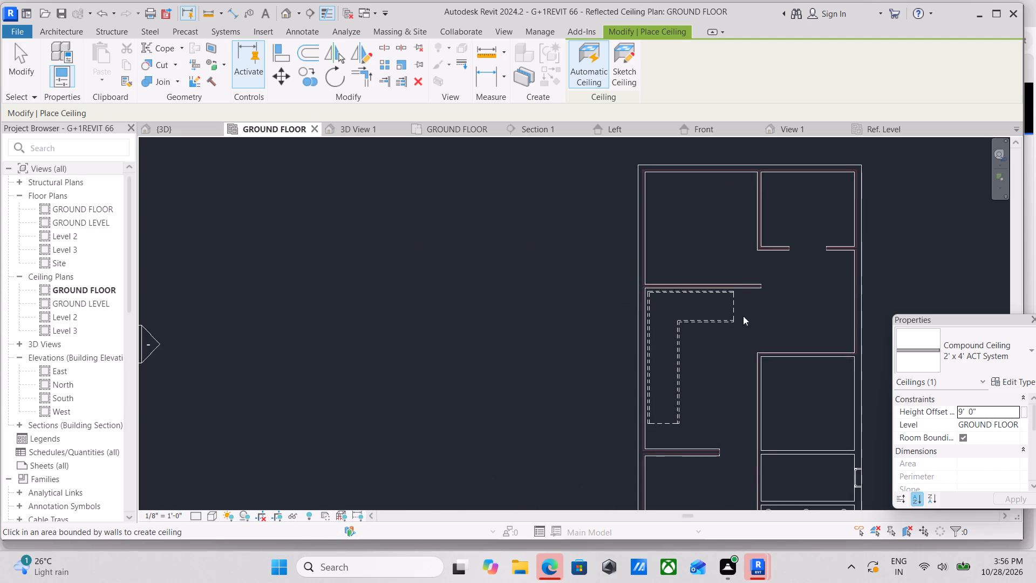
{"action": "scroll", "coordinate": [716, 403], "scroll_direction": "down", "scroll_amount": 2}
{"action": "middle_click_drag", "start_coordinate": [716, 403], "coordinate": [662, 350]}
{"action": "scroll", "coordinate": [678, 460], "scroll_direction": "up", "scroll_amount": 2}
{"action": "scroll", "coordinate": [679, 392], "scroll_direction": "up", "scroll_amount": 1}
{"action": "scroll", "coordinate": [645, 357], "scroll_direction": "up", "scroll_amount": 2}
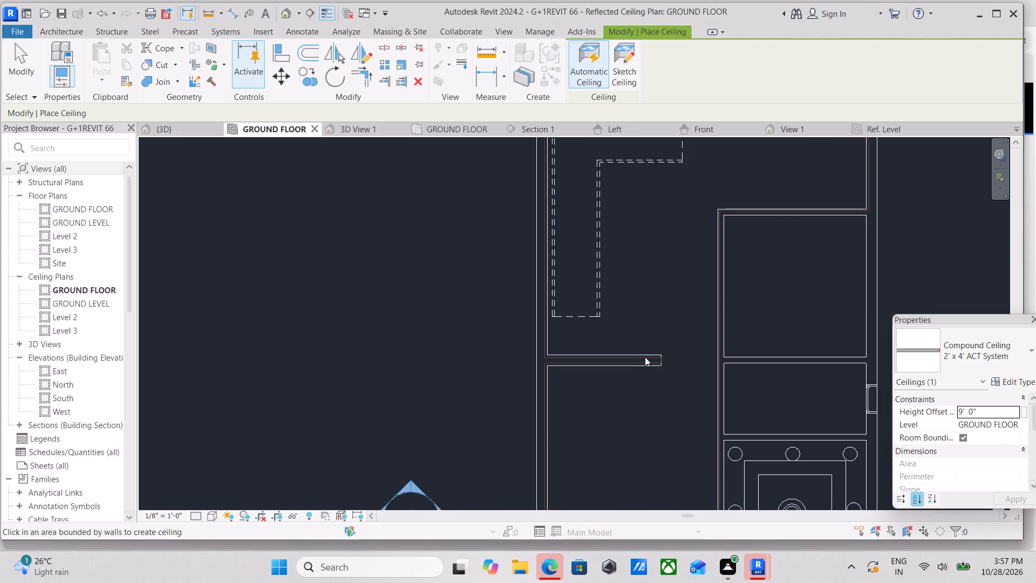
{"action": "scroll", "coordinate": [645, 357], "scroll_direction": "down", "scroll_amount": 2}
{"action": "middle_click_drag", "start_coordinate": [645, 357], "coordinate": [528, 511]}
{"action": "scroll", "coordinate": [528, 511], "scroll_direction": "up", "scroll_amount": 1}
{"action": "scroll", "coordinate": [543, 479], "scroll_direction": "down", "scroll_amount": 1}
{"action": "middle_click_drag", "start_coordinate": [543, 479], "coordinate": [614, 383]}
{"action": "left_click", "coordinate": [601, 414]}
{"action": "middle_click_drag", "start_coordinate": [650, 379], "coordinate": [572, 501]}
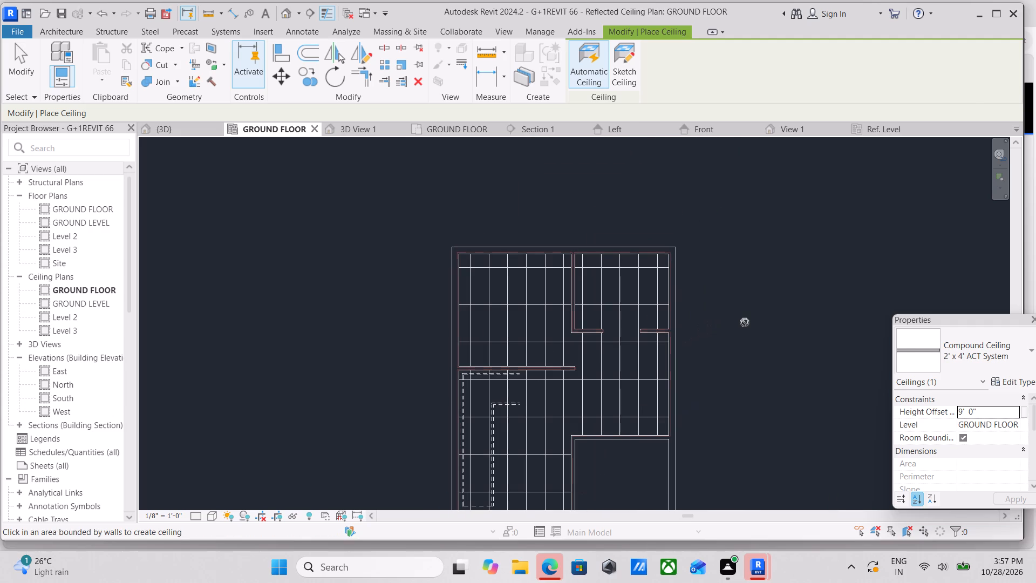
{"action": "key", "text": "Escape"}
{"action": "key", "text": "Escape"}
{"action": "key", "text": "Escape"}
{"action": "key", "text": "Escape"}
{"action": "scroll", "coordinate": [588, 346], "scroll_direction": "up", "scroll_amount": 1}
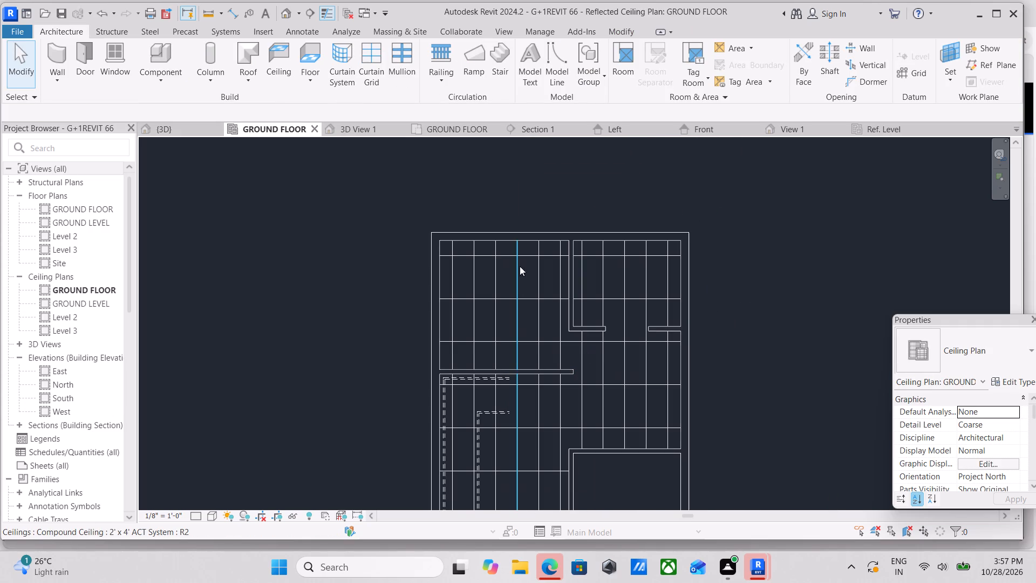
{"action": "key", "text": "Escape"}
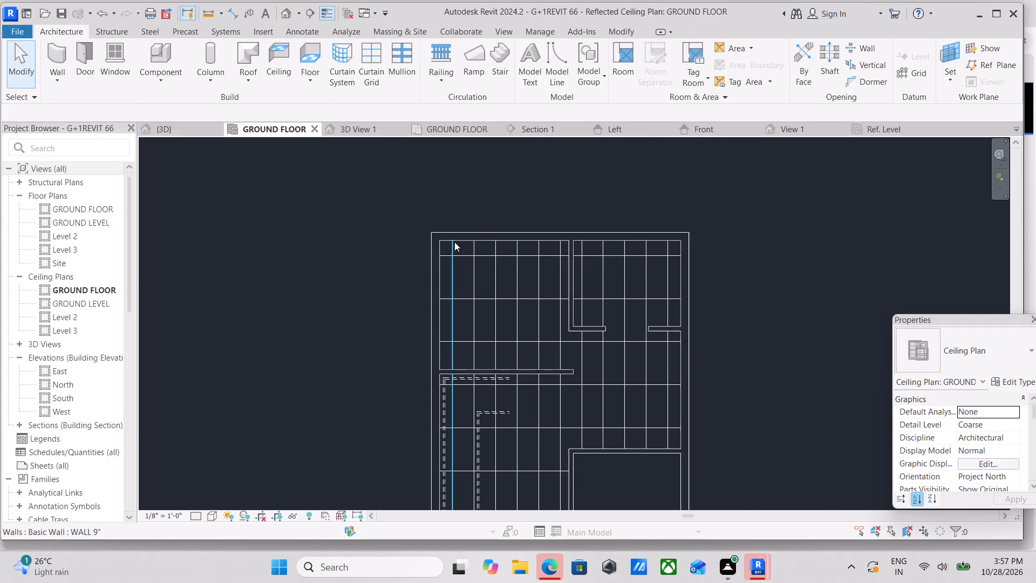
Examine the new ceiling's extent in the ceiling plan and from above in the 3D view, including around the staircase.
{"action": "scroll", "coordinate": [520, 318], "scroll_direction": "down", "scroll_amount": 1}
{"action": "middle_click_drag", "start_coordinate": [520, 318], "coordinate": [528, 313]}
{"action": "scroll", "coordinate": [639, 352], "scroll_direction": "down", "scroll_amount": 1}
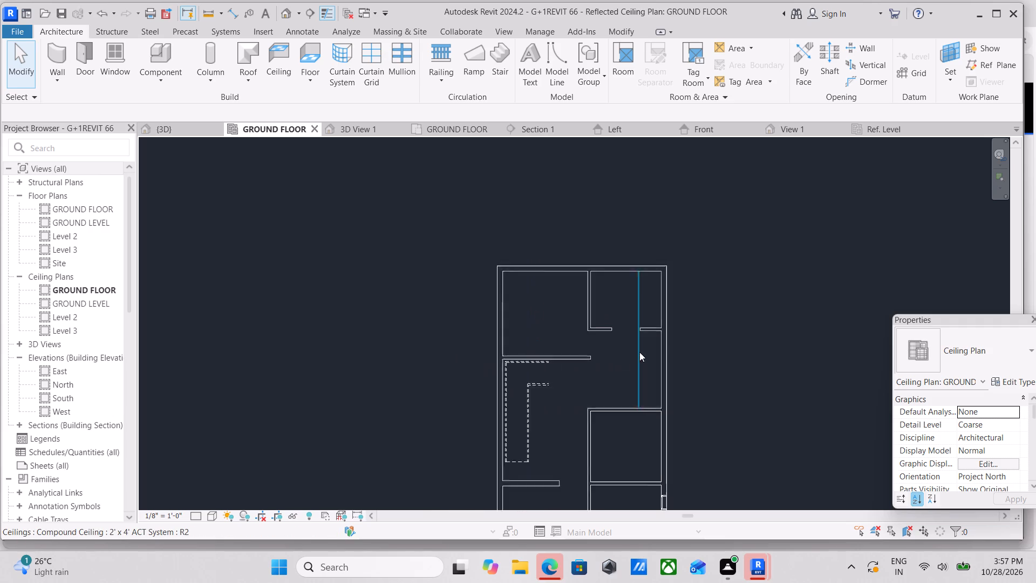
{"action": "scroll", "coordinate": [639, 352], "scroll_direction": "down", "scroll_amount": 2}
{"action": "scroll", "coordinate": [523, 419], "scroll_direction": "up", "scroll_amount": 1}
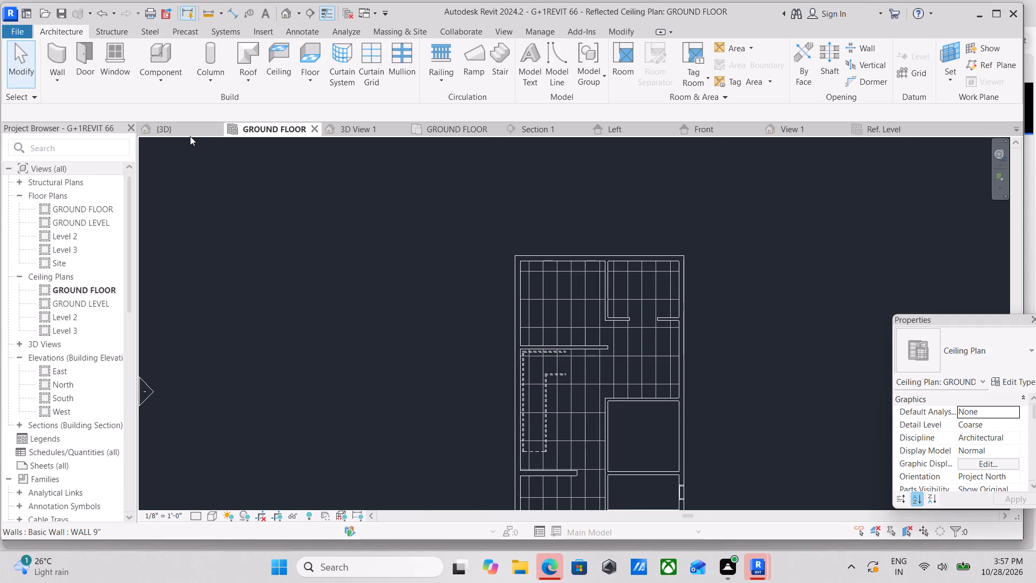
{"action": "left_click", "coordinate": [169, 129]}
{"action": "scroll", "coordinate": [445, 280], "scroll_direction": "up", "scroll_amount": 4}
{"action": "middle_click_drag", "start_coordinate": [459, 274], "coordinate": [505, 347]}
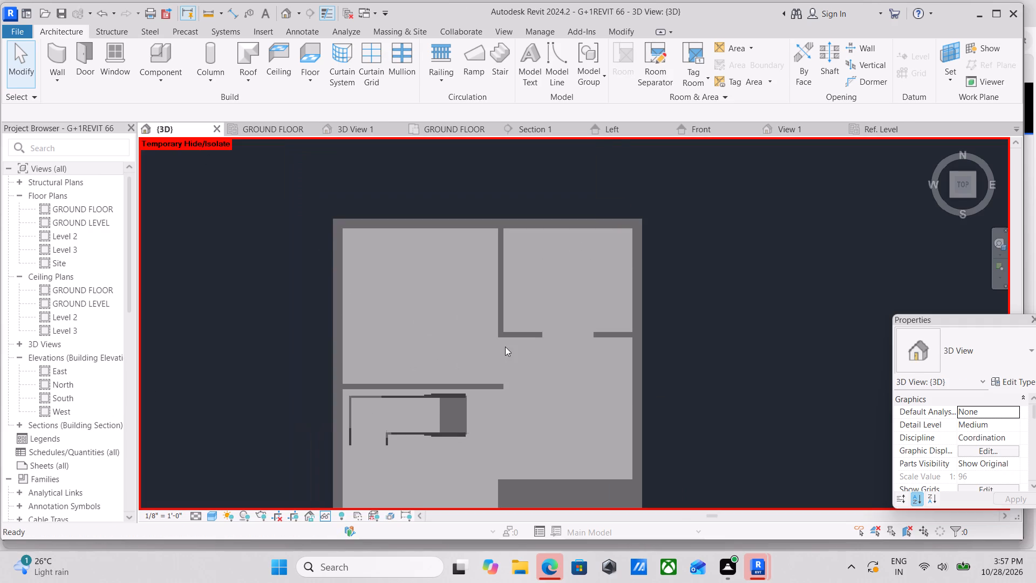
{"action": "middle_click_drag", "start_coordinate": [526, 436], "coordinate": [724, 208], "text": "shift"}
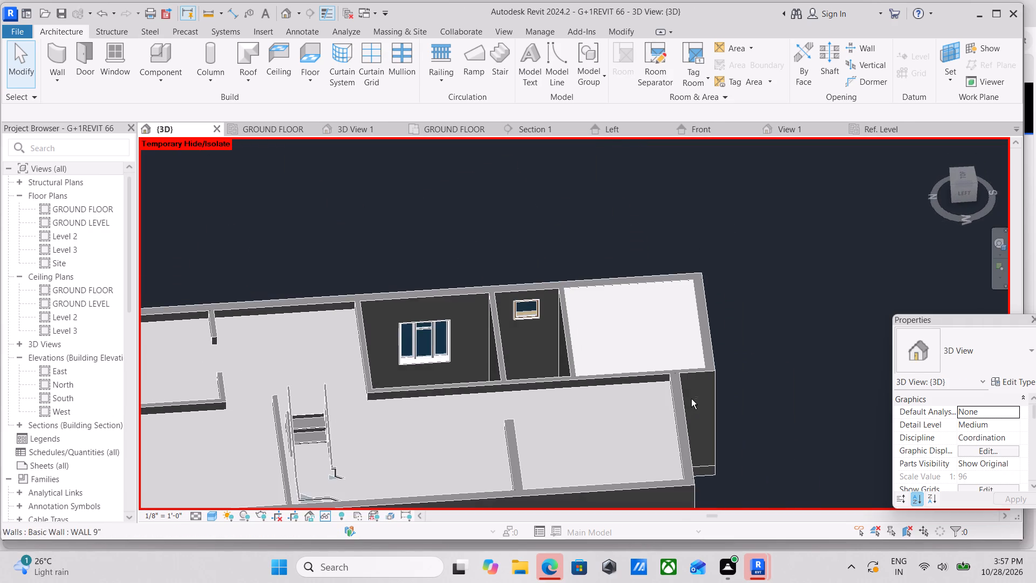
{"action": "middle_click_drag", "start_coordinate": [691, 399], "coordinate": [398, 315], "text": "shift"}
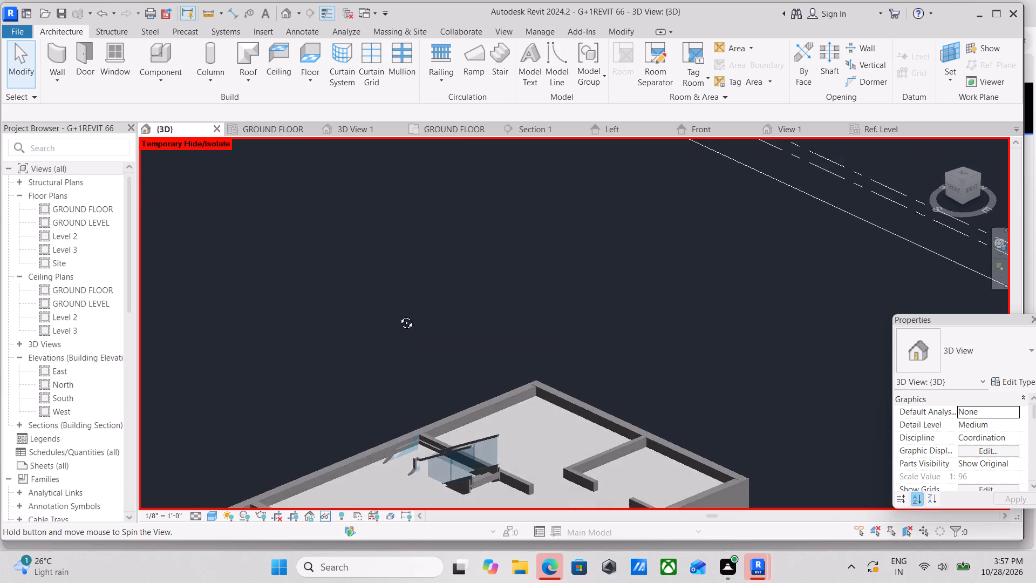
{"action": "middle_click_drag", "start_coordinate": [398, 315], "coordinate": [493, 520], "text": "shift"}
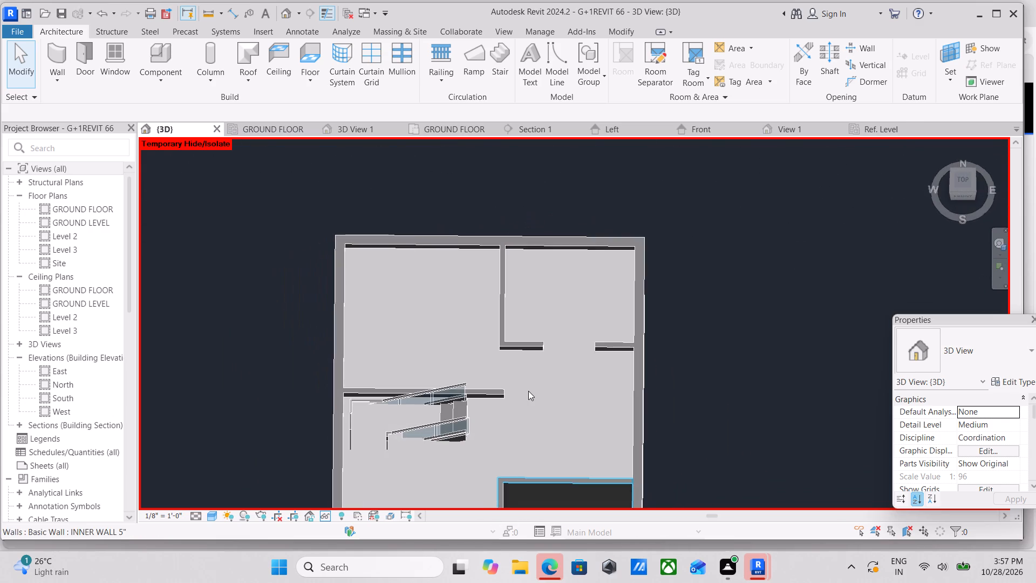
{"action": "middle_click_drag", "start_coordinate": [528, 391], "coordinate": [657, 296], "text": "shift"}
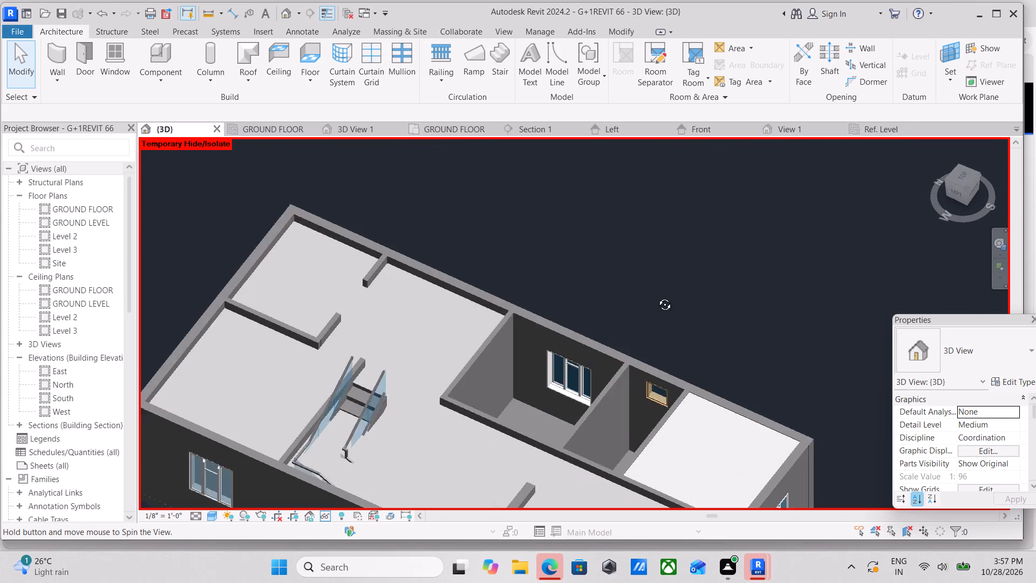
{"action": "middle_click_drag", "start_coordinate": [657, 296], "coordinate": [657, 296], "text": "shift"}
Inspect the ceiling from several sides of the house in 3D, including the exterior walls and the rooms without a ceiling.
{"action": "middle_click_drag", "start_coordinate": [532, 450], "coordinate": [445, 376]}
{"action": "scroll", "coordinate": [445, 376], "scroll_direction": "up", "scroll_amount": 1}
{"action": "scroll", "coordinate": [445, 376], "scroll_direction": "down", "scroll_amount": 3}
{"action": "middle_click_drag", "start_coordinate": [497, 413], "coordinate": [443, 353], "text": "shift"}
{"action": "scroll", "coordinate": [497, 413], "scroll_direction": "up", "scroll_amount": 1, "text": "shift"}
{"action": "middle_click_drag", "start_coordinate": [594, 479], "coordinate": [502, 371], "text": "shift"}
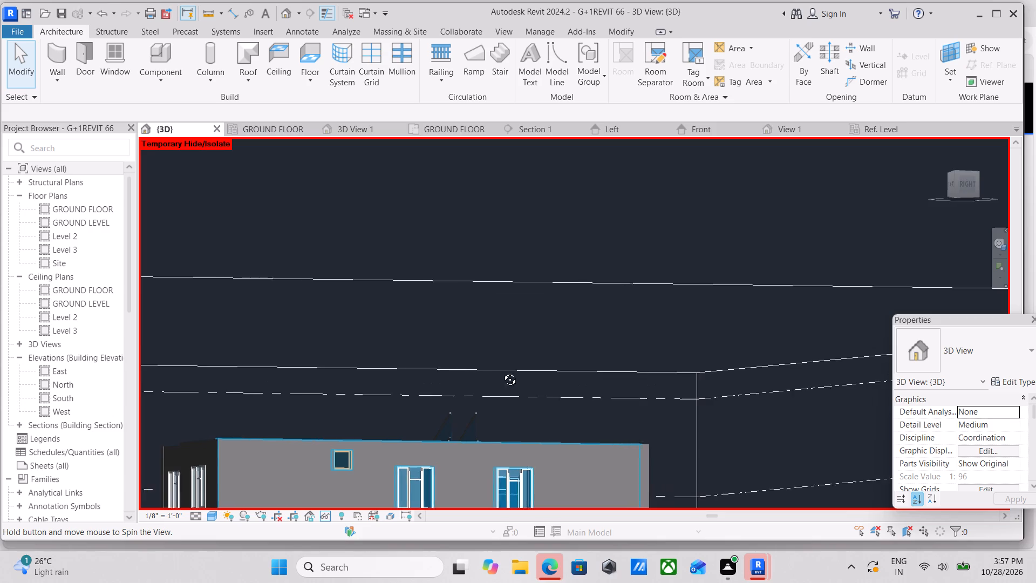
{"action": "middle_click_drag", "start_coordinate": [502, 371], "coordinate": [669, 411], "text": "shift"}
{"action": "middle_click_drag", "start_coordinate": [451, 454], "coordinate": [558, 359], "text": "shift"}
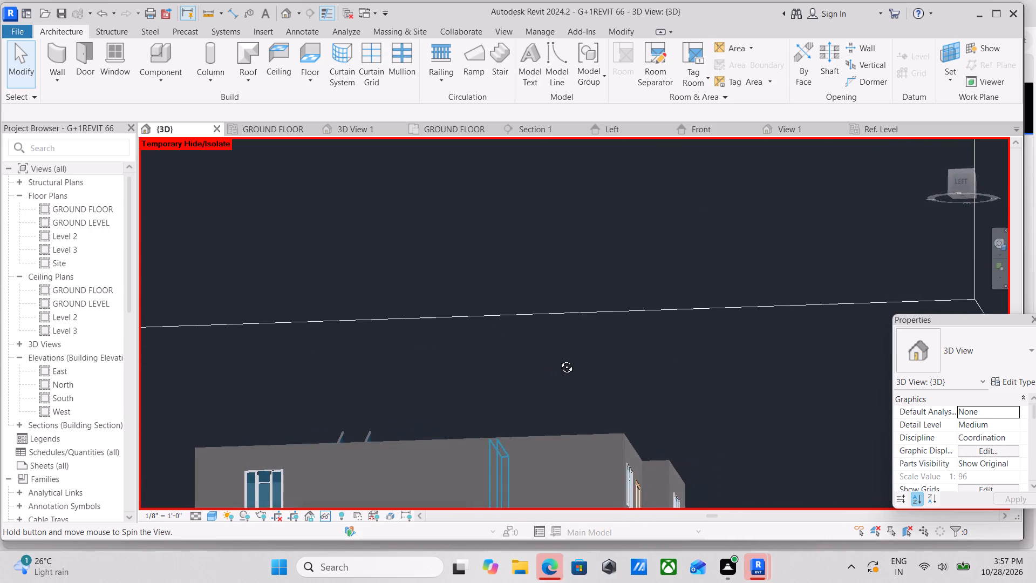
{"action": "middle_click_drag", "start_coordinate": [558, 359], "coordinate": [264, 566], "text": "shift"}
{"action": "scroll", "coordinate": [486, 426], "scroll_direction": "down", "scroll_amount": 2}
{"action": "middle_click_drag", "start_coordinate": [486, 426], "coordinate": [746, 356]}
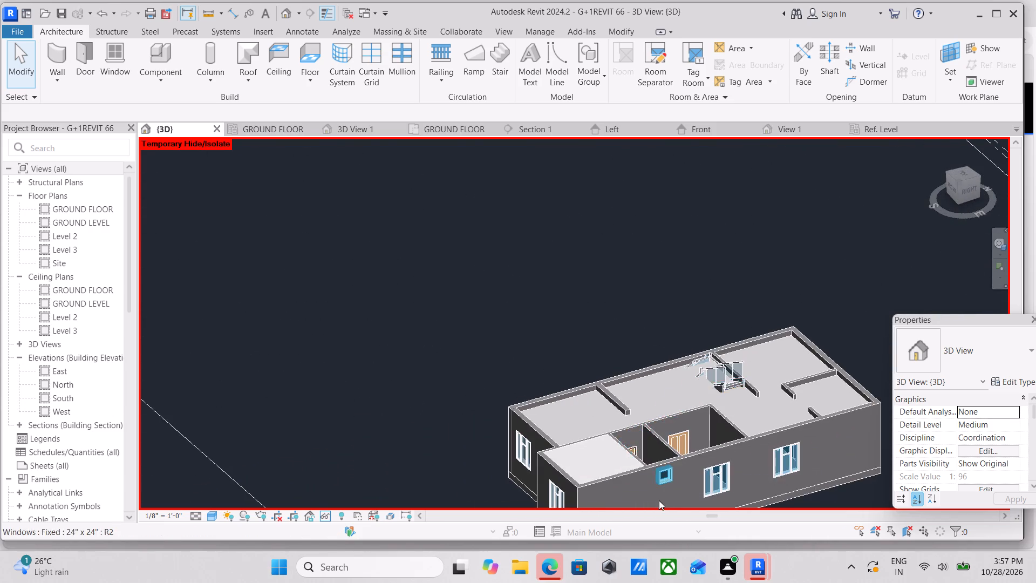
{"action": "middle_click_drag", "start_coordinate": [659, 500], "coordinate": [716, 499]}
{"action": "middle_click_drag", "start_coordinate": [701, 454], "coordinate": [730, 507], "text": "shift"}
{"action": "scroll", "coordinate": [770, 416], "scroll_direction": "up", "scroll_amount": 3}
{"action": "middle_click_drag", "start_coordinate": [770, 416], "coordinate": [298, 427]}
{"action": "middle_click_drag", "start_coordinate": [298, 427], "coordinate": [389, 423], "text": "shift"}
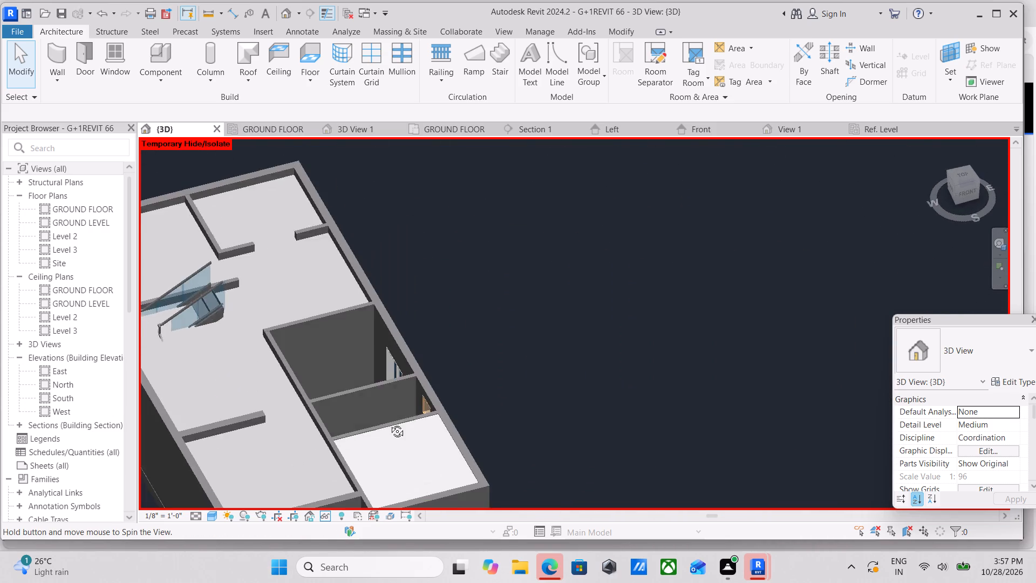
{"action": "middle_click_drag", "start_coordinate": [389, 423], "coordinate": [412, 519], "text": "shift"}
{"action": "middle_click_drag", "start_coordinate": [411, 436], "coordinate": [405, 535], "text": "shift"}
{"action": "middle_click_drag", "start_coordinate": [329, 389], "coordinate": [310, 493]}
{"action": "middle_click_drag", "start_coordinate": [296, 398], "coordinate": [273, 430], "text": "shift"}
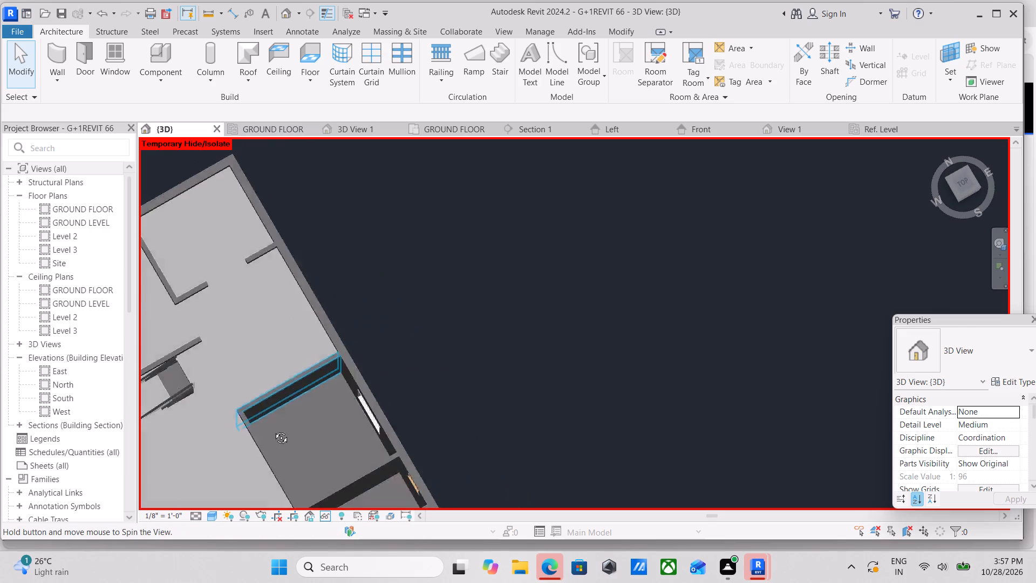
{"action": "middle_click_drag", "start_coordinate": [273, 430], "coordinate": [238, 459], "text": "shift"}
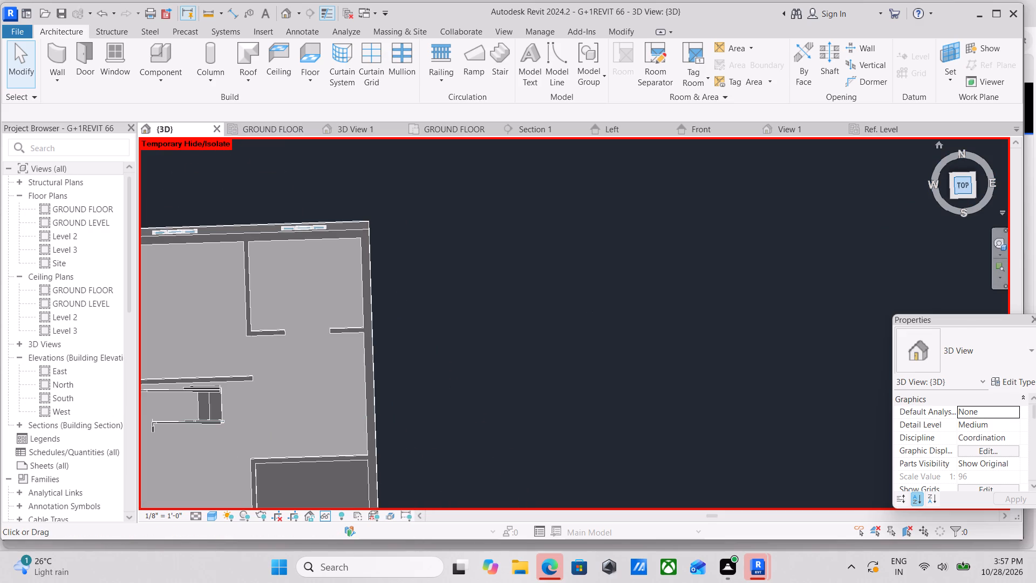
Orient the 3D view to the top and examine the ceiling over the rear rooms and staircase.
{"action": "left_click", "coordinate": [966, 184]}
{"action": "scroll", "coordinate": [467, 418], "scroll_direction": "up", "scroll_amount": 4}
{"action": "scroll", "coordinate": [542, 329], "scroll_direction": "up", "scroll_amount": 3}
{"action": "scroll", "coordinate": [635, 335], "scroll_direction": "up", "scroll_amount": 3}
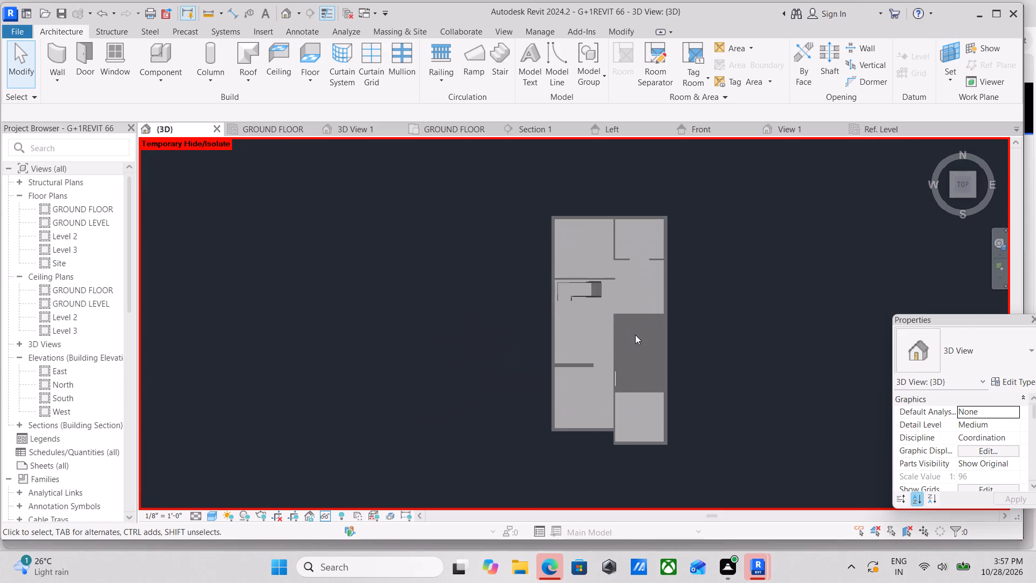
{"action": "scroll", "coordinate": [635, 335], "scroll_direction": "up", "scroll_amount": 3}
{"action": "middle_click_drag", "start_coordinate": [635, 335], "coordinate": [618, 457]}
{"action": "scroll", "coordinate": [590, 408], "scroll_direction": "up", "scroll_amount": 3}
{"action": "middle_click_drag", "start_coordinate": [578, 330], "coordinate": [571, 368]}
{"action": "scroll", "coordinate": [538, 323], "scroll_direction": "up", "scroll_amount": 1}
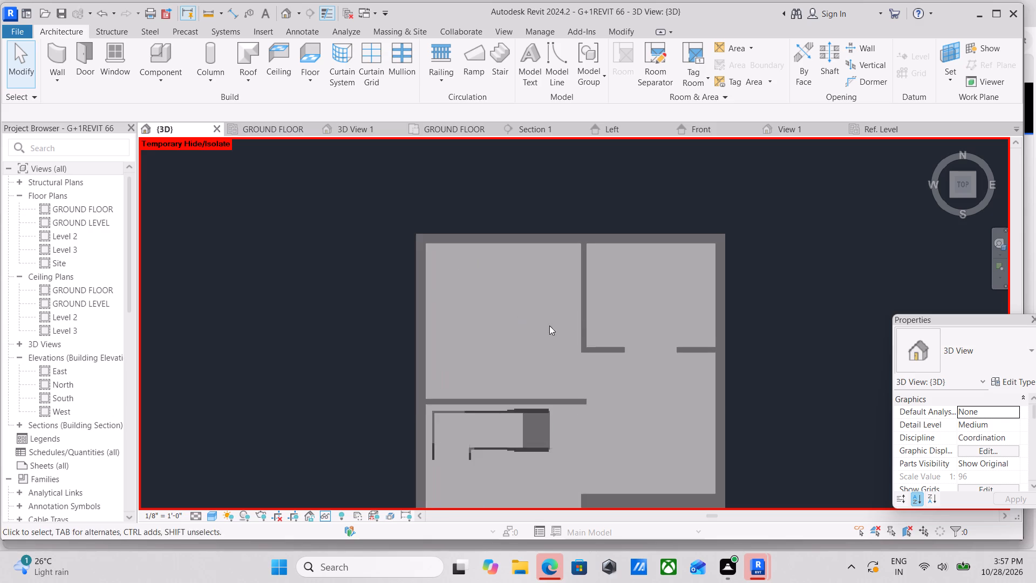
{"action": "scroll", "coordinate": [549, 326], "scroll_direction": "up", "scroll_amount": 1}
{"action": "scroll", "coordinate": [602, 342], "scroll_direction": "up", "scroll_amount": 2}
{"action": "scroll", "coordinate": [602, 342], "scroll_direction": "down", "scroll_amount": 3}
{"action": "middle_click_drag", "start_coordinate": [602, 342], "coordinate": [678, 289]}
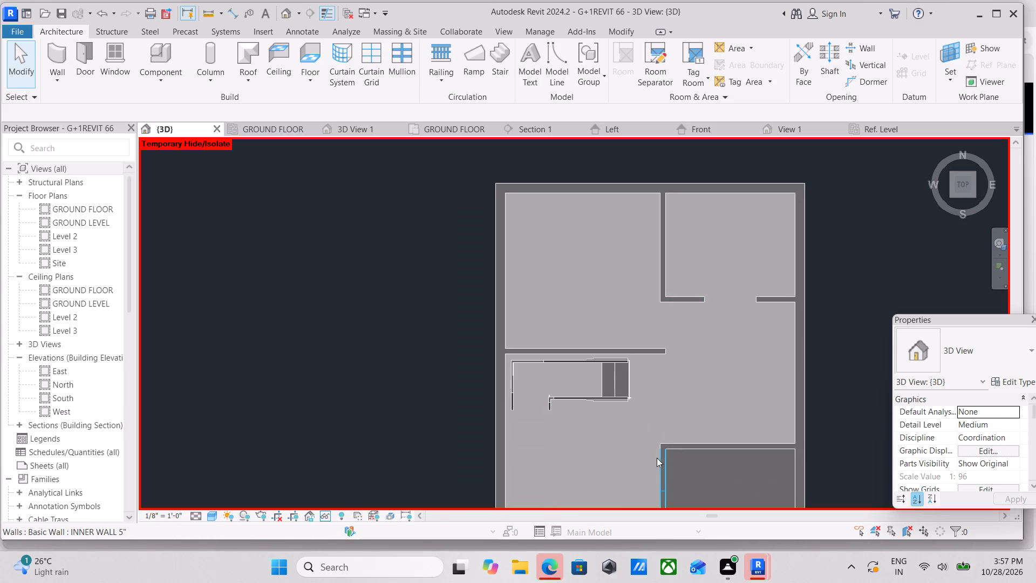
Select the 2' x 4' ACT System ceiling in an angled 3D view and inspect the rooms and staircase beneath it.
{"action": "middle_click_drag", "start_coordinate": [657, 458], "coordinate": [659, 296]}
{"action": "scroll", "coordinate": [657, 241], "scroll_direction": "down", "scroll_amount": 2}
{"action": "scroll", "coordinate": [650, 333], "scroll_direction": "down", "scroll_amount": 3}
{"action": "middle_click_drag", "start_coordinate": [675, 410], "coordinate": [646, 221], "text": "shift"}
{"action": "scroll", "coordinate": [608, 392], "scroll_direction": "up", "scroll_amount": 3}
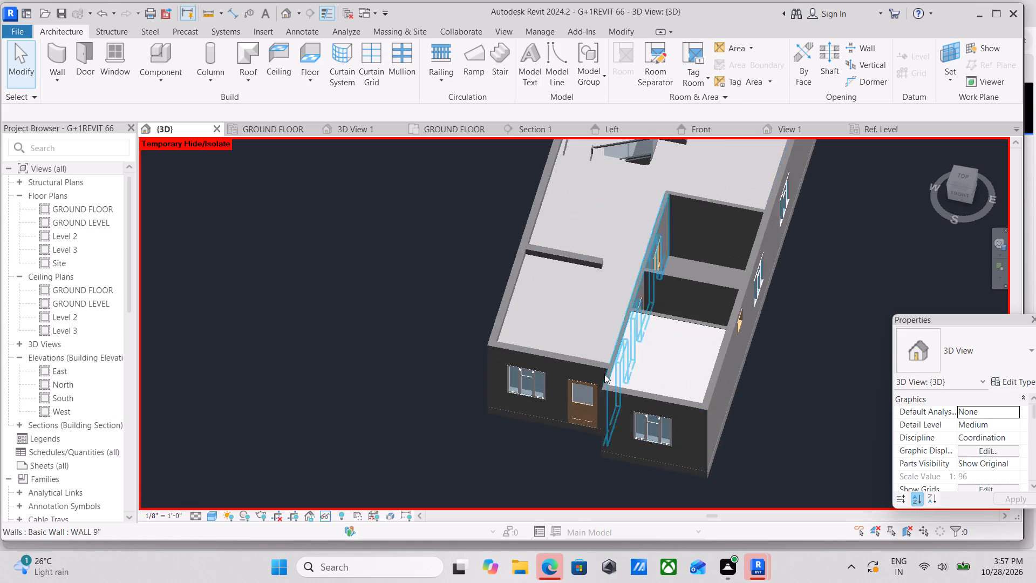
{"action": "scroll", "coordinate": [583, 327], "scroll_direction": "up", "scroll_amount": 2}
{"action": "left_click", "coordinate": [488, 304]}
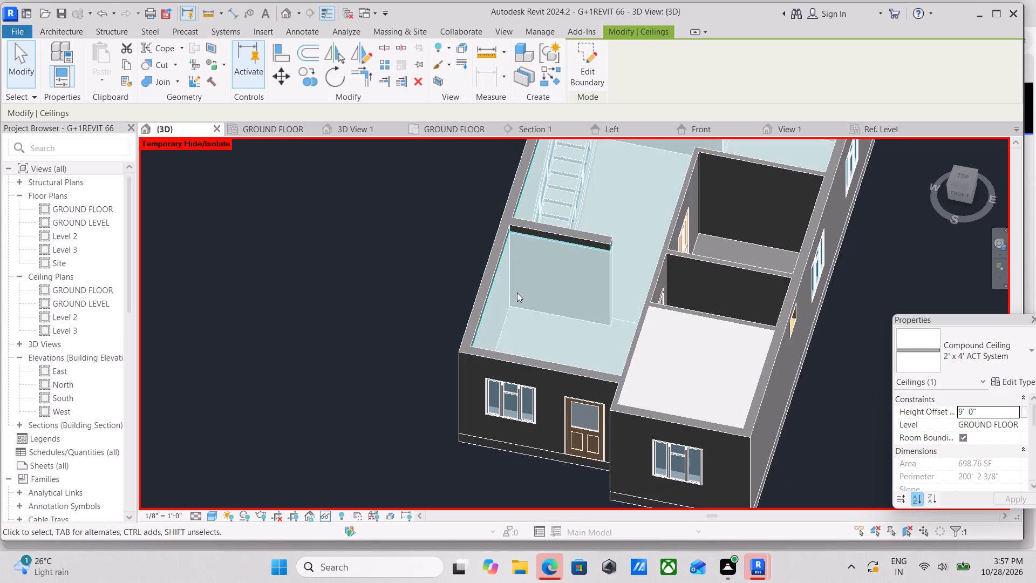
{"action": "scroll", "coordinate": [517, 293], "scroll_direction": "down", "scroll_amount": 1}
{"action": "middle_click_drag", "start_coordinate": [517, 293], "coordinate": [428, 465]}
{"action": "middle_click_drag", "start_coordinate": [546, 327], "coordinate": [527, 392]}
{"action": "scroll", "coordinate": [527, 392], "scroll_direction": "up", "scroll_amount": 3}
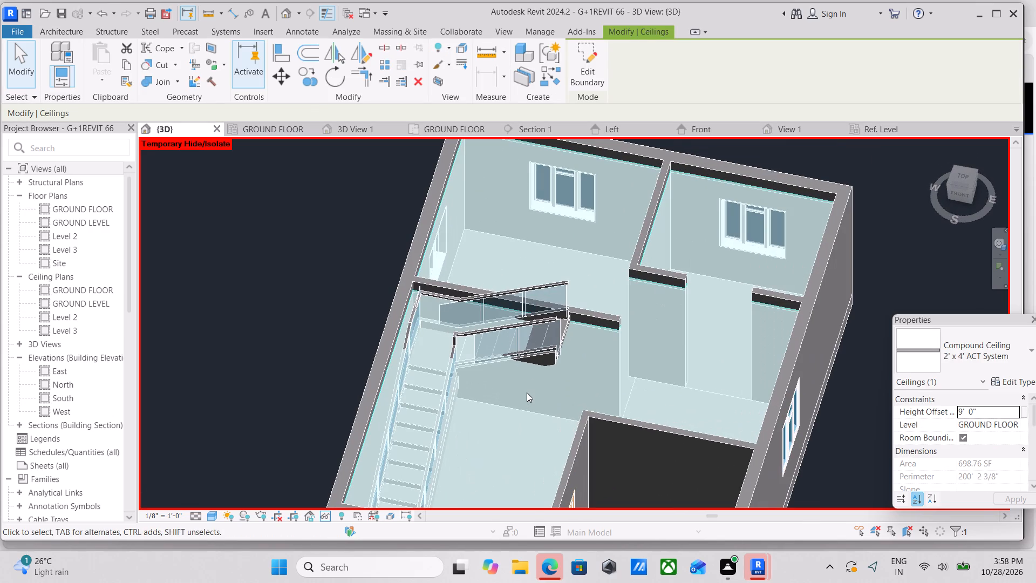
{"action": "scroll", "coordinate": [527, 392], "scroll_direction": "down", "scroll_amount": 1}
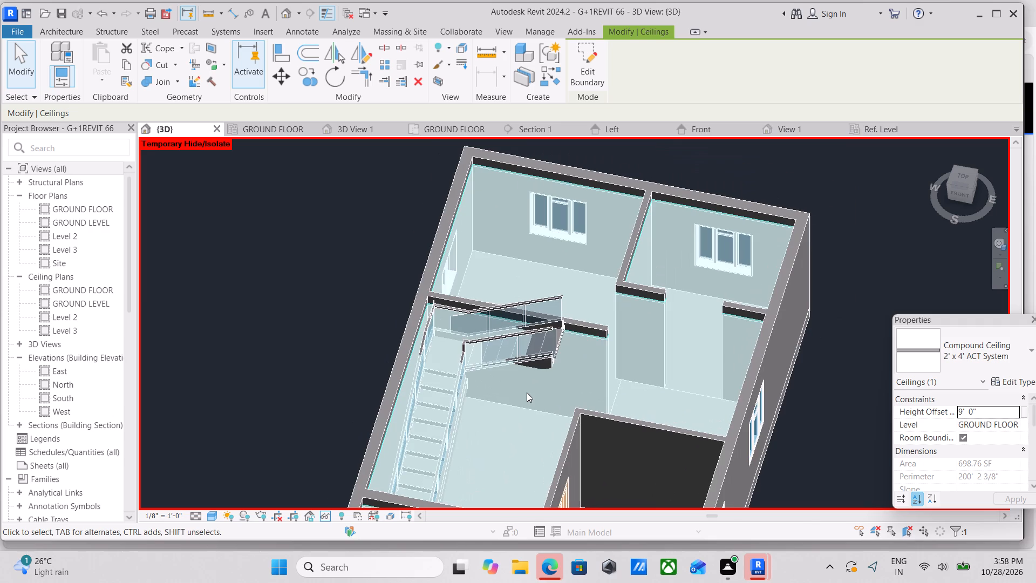
Inspect the 2' x 4' ACT System ceiling around the staircase and over the whole house in the angled 3D view.
{"action": "key", "text": "grave"}
{"action": "key", "text": "Escape"}
{"action": "scroll", "coordinate": [546, 371], "scroll_direction": "down", "scroll_amount": 2}
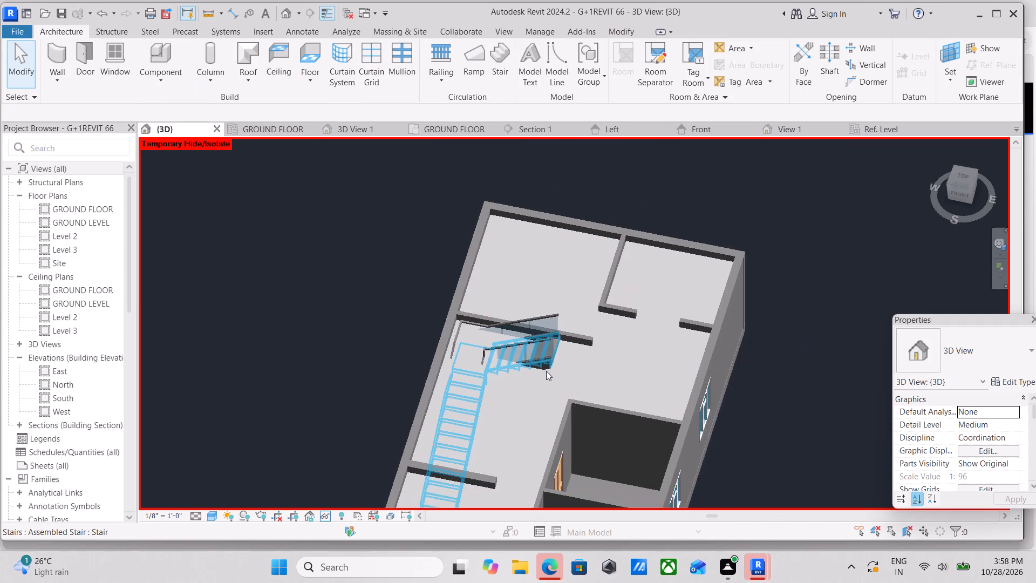
{"action": "scroll", "coordinate": [539, 368], "scroll_direction": "up", "scroll_amount": 2}
{"action": "scroll", "coordinate": [586, 337], "scroll_direction": "up", "scroll_amount": 1}
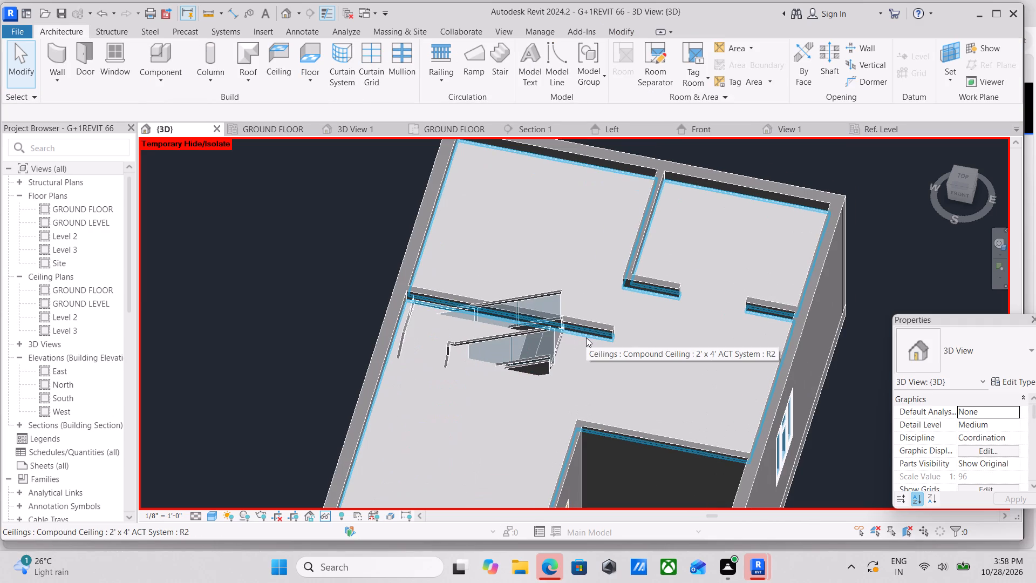
{"action": "left_click", "coordinate": [586, 337]}
{"action": "key", "text": "Escape"}
{"action": "left_click", "coordinate": [586, 337]}
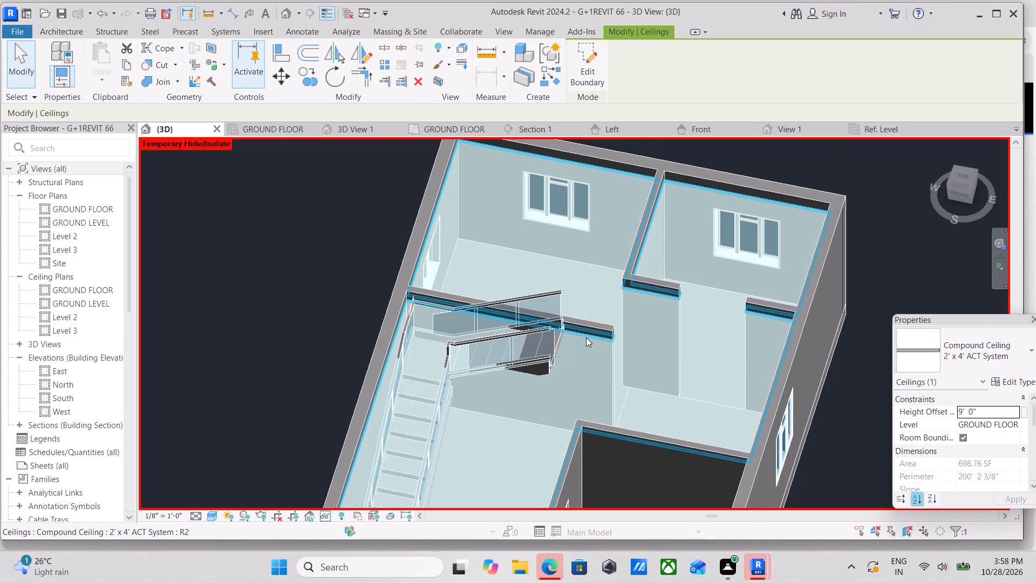
{"action": "scroll", "coordinate": [586, 337], "scroll_direction": "down", "scroll_amount": 3}
{"action": "key", "text": "Escape"}
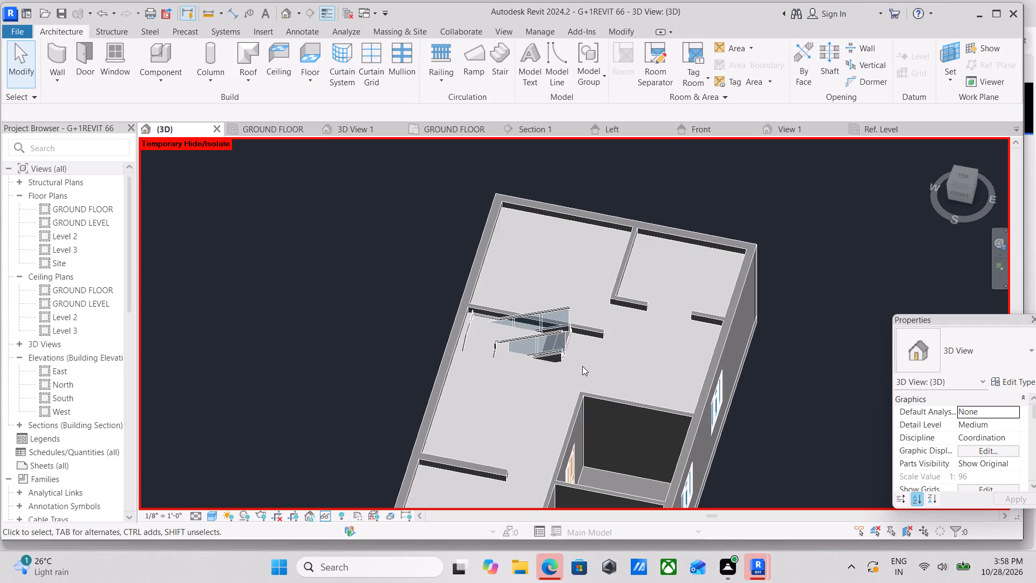
{"action": "left_click", "coordinate": [592, 341]}
{"action": "key", "text": "Escape"}
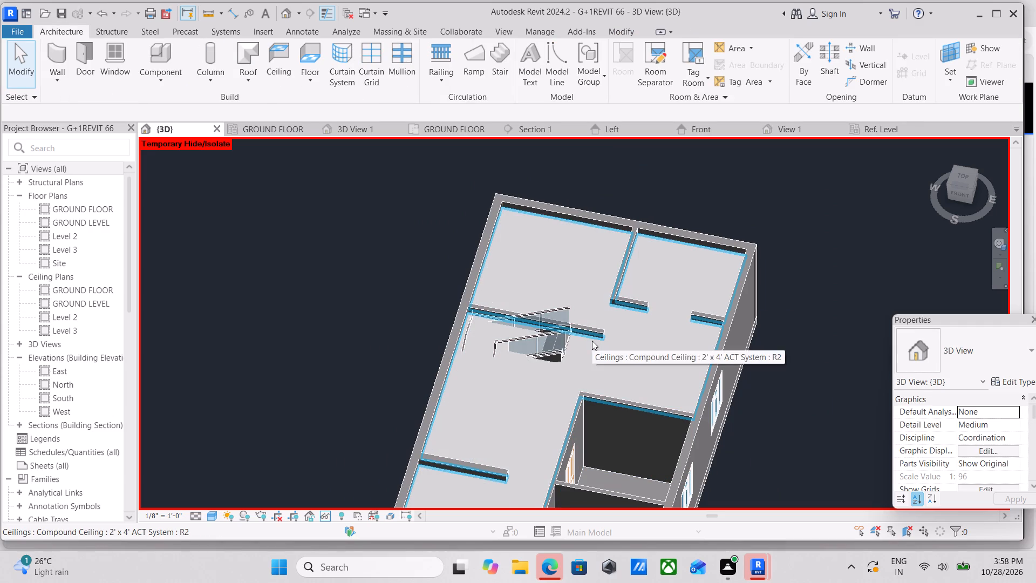
{"action": "left_click", "coordinate": [592, 341]}
{"action": "key", "text": "Escape"}
{"action": "scroll", "coordinate": [592, 341], "scroll_direction": "down", "scroll_amount": 2}
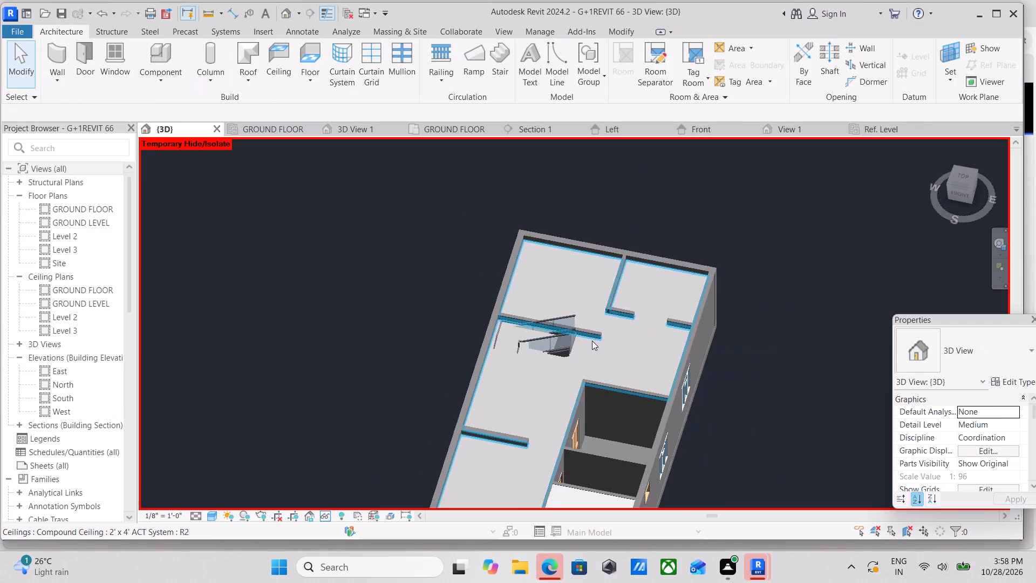
{"action": "middle_click_drag", "start_coordinate": [581, 392], "coordinate": [605, 347]}
{"action": "key", "text": "Escape"}
{"action": "key", "text": "Escape"}
{"action": "key", "text": "Escape"}
{"action": "key", "text": "Escape"}
{"action": "key", "text": "Escape"}
{"action": "scroll", "coordinate": [602, 349], "scroll_direction": "down", "scroll_amount": 2}
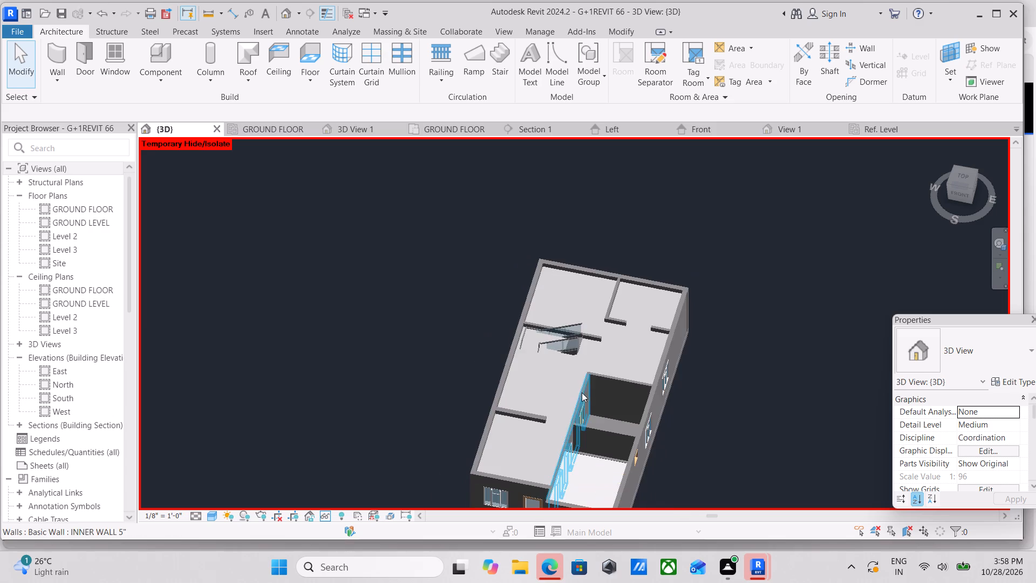
{"action": "key", "text": "Escape"}
{"action": "middle_click_drag", "start_coordinate": [582, 393], "coordinate": [625, 350]}
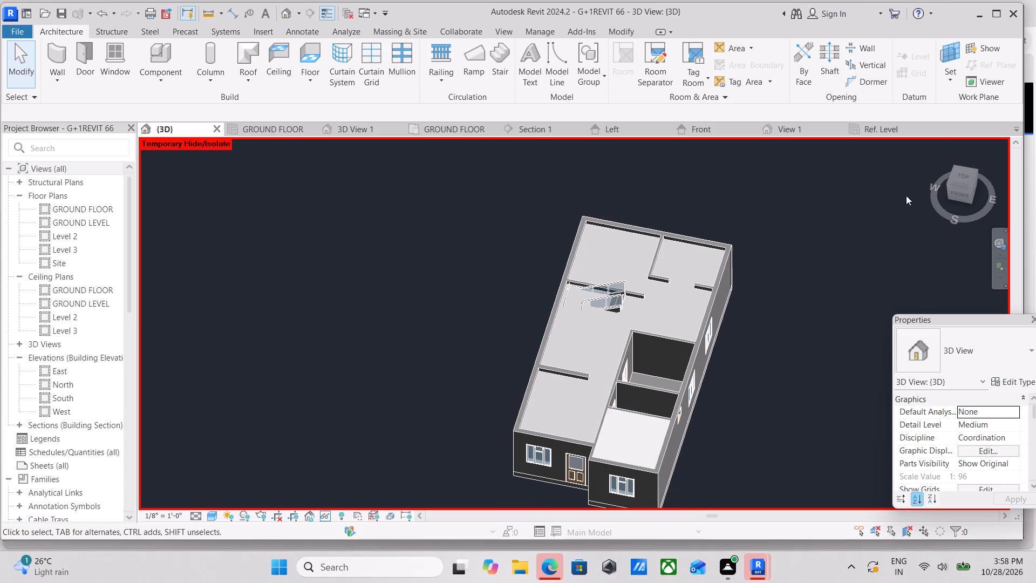
Start a shaft opening sketch over the staircase in the top-oriented 3D view, with the visual style set to Wireframe.
{"action": "left_click", "coordinate": [964, 175]}
{"action": "scroll", "coordinate": [655, 368], "scroll_direction": "up", "scroll_amount": 3}
{"action": "scroll", "coordinate": [583, 320], "scroll_direction": "up", "scroll_amount": 15}
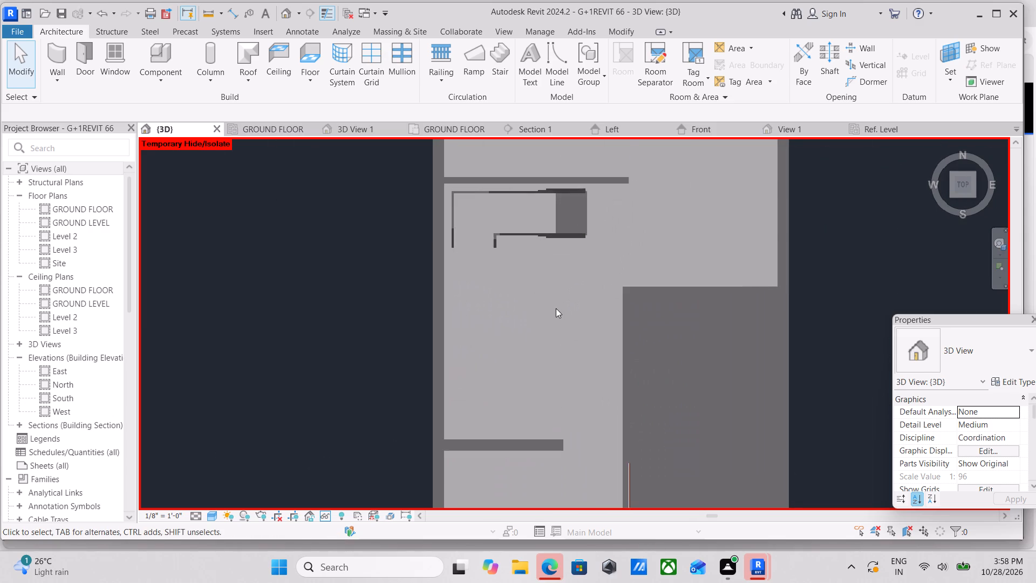
{"action": "middle_click_drag", "start_coordinate": [556, 308], "coordinate": [555, 405]}
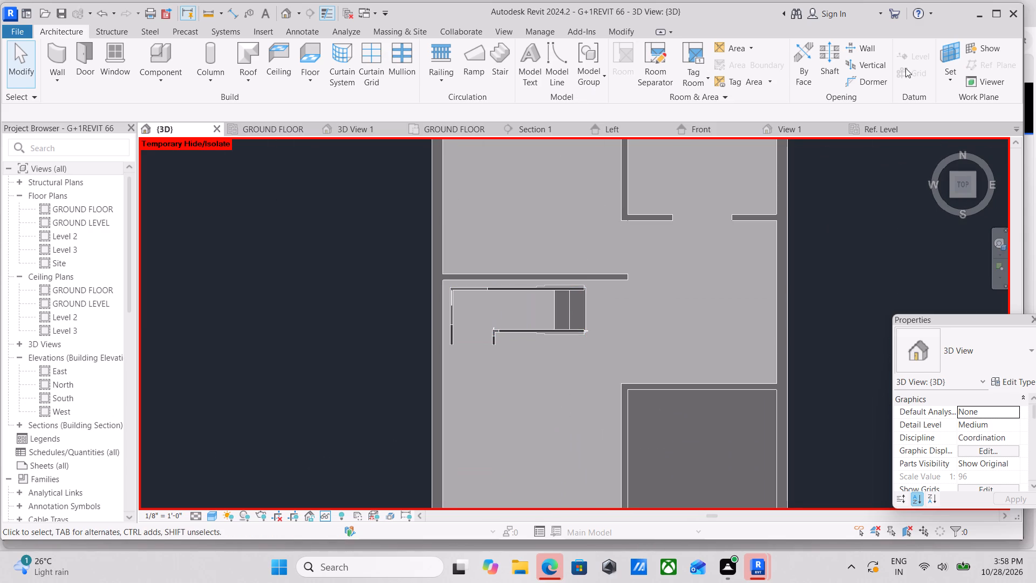
{"action": "left_click", "coordinate": [829, 48]}
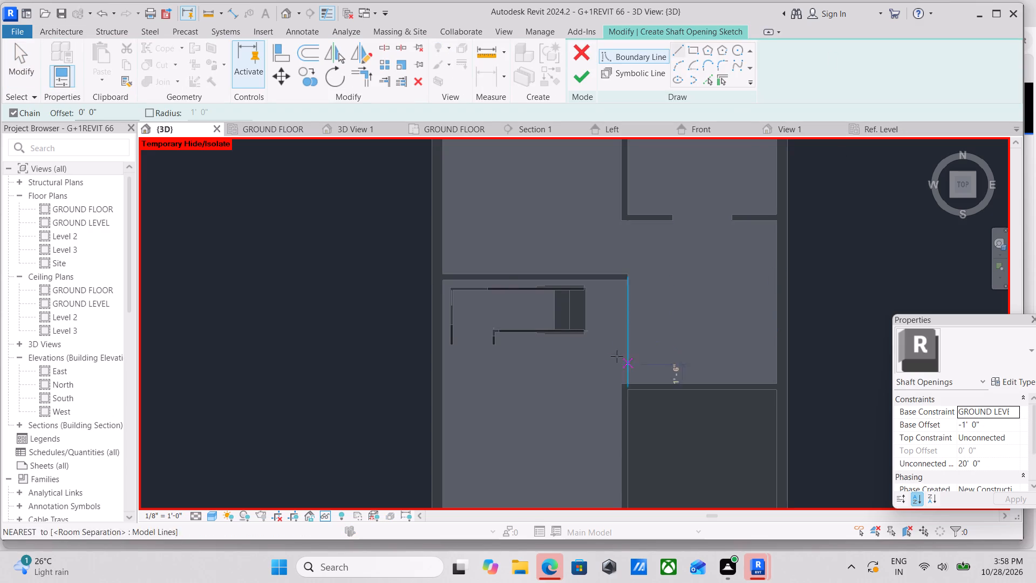
{"action": "scroll", "coordinate": [434, 286], "scroll_direction": "up", "scroll_amount": 3}
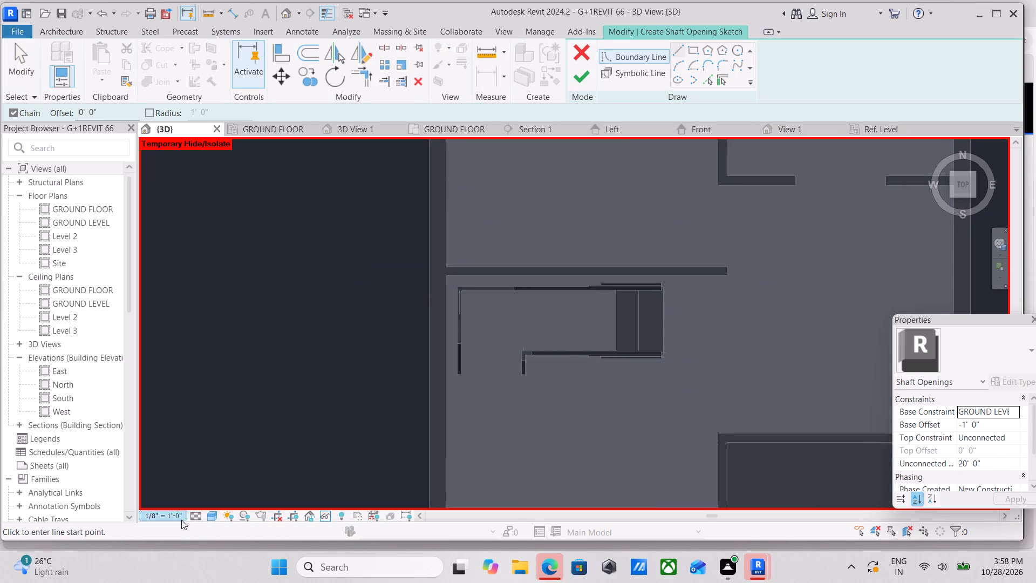
{"action": "left_click", "coordinate": [210, 513]}
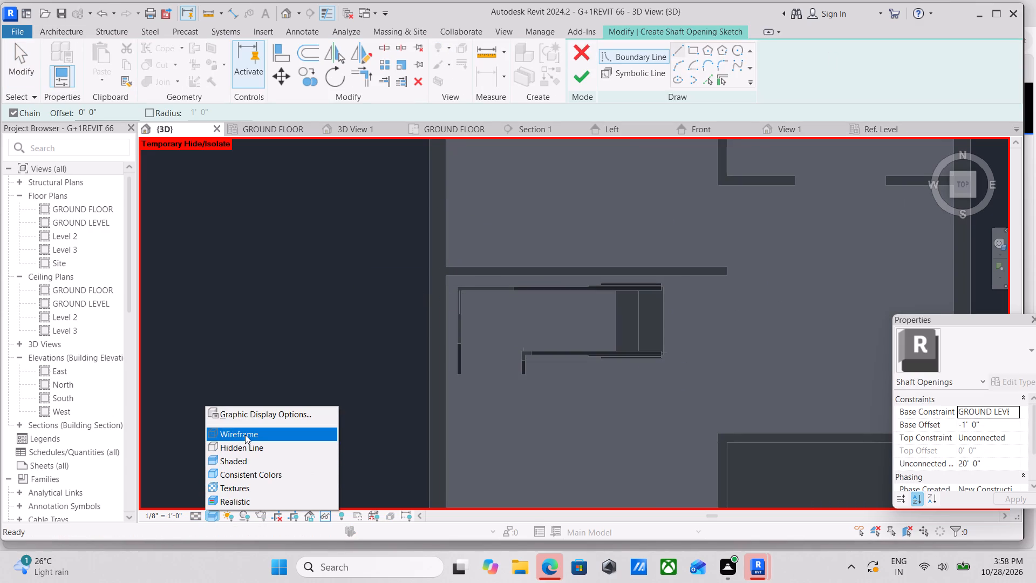
{"action": "left_click", "coordinate": [245, 435]}
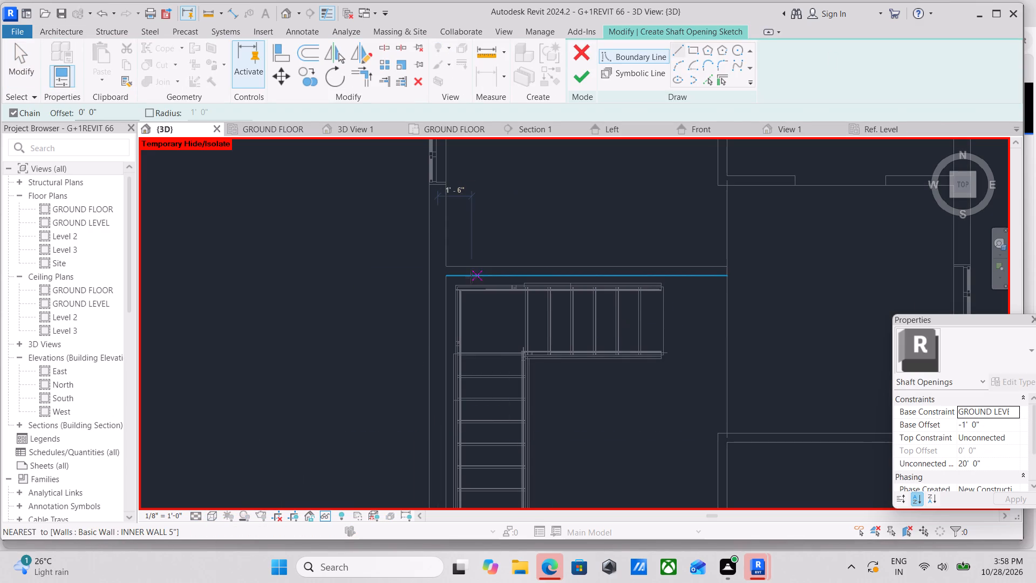
Draw the shaft boundary's rear edge, about 9' 1" long, along the upper flight's wall side to the landing's outer corner.
{"action": "left_click", "coordinate": [463, 284]}
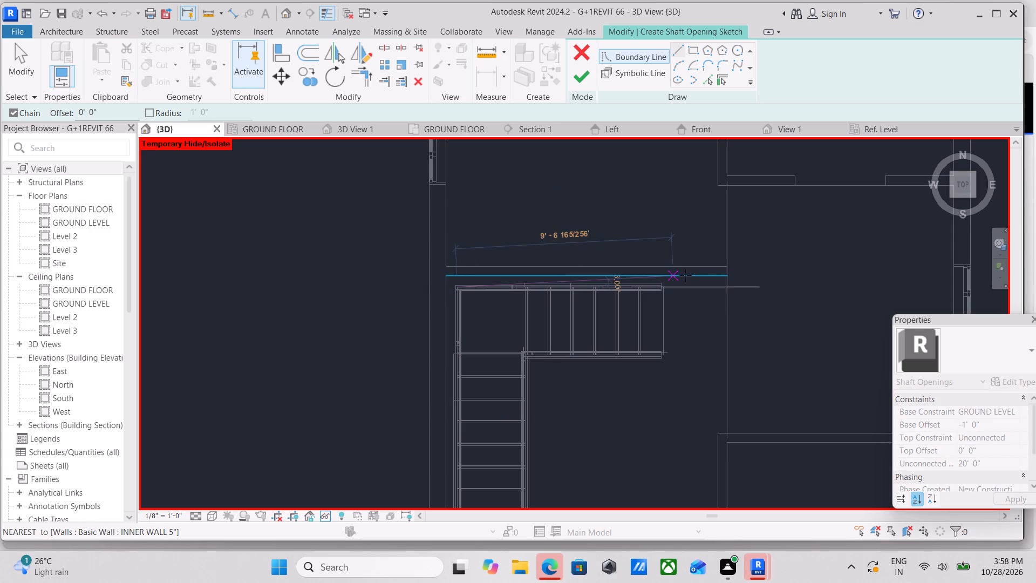
{"action": "key", "text": "Escape"}
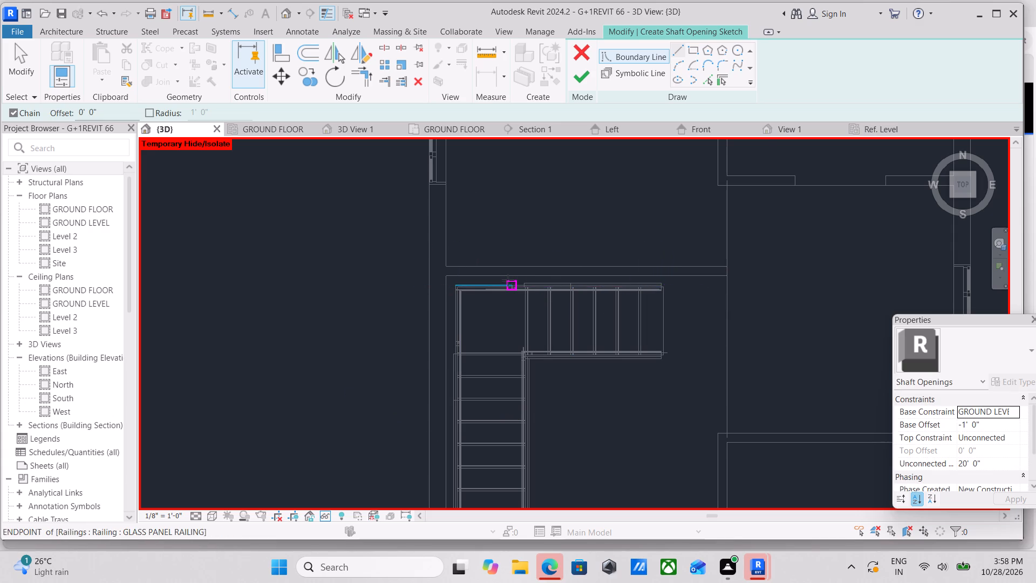
{"action": "scroll", "coordinate": [459, 280], "scroll_direction": "up", "scroll_amount": 6}
{"action": "middle_click_drag", "start_coordinate": [733, 273], "coordinate": [393, 317]}
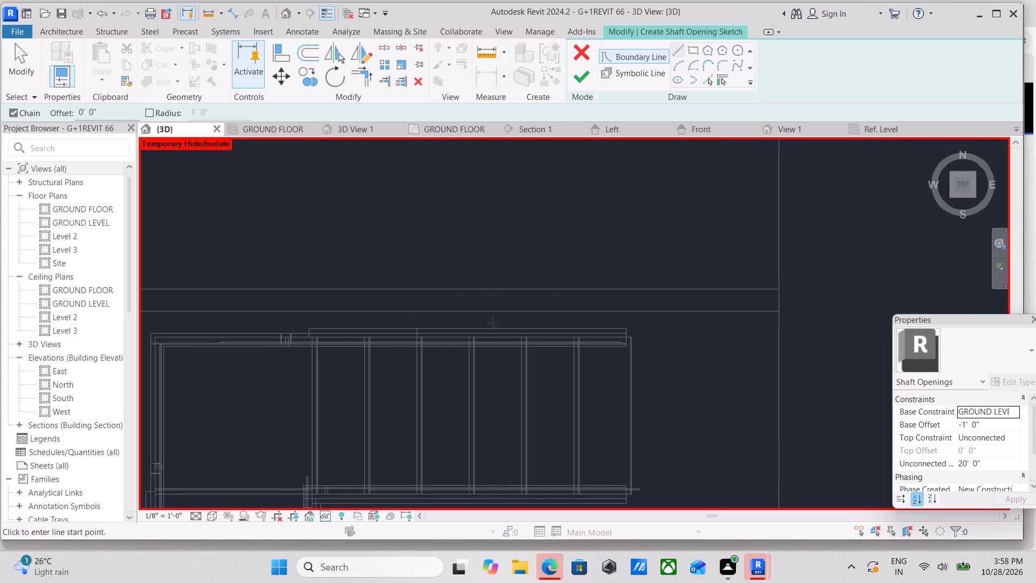
{"action": "left_click", "coordinate": [630, 328]}
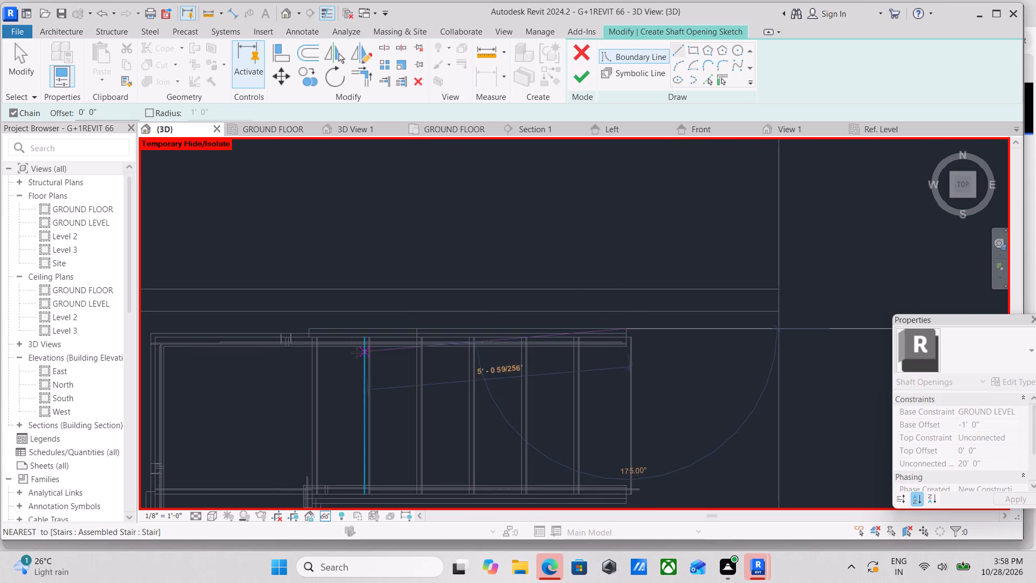
{"action": "middle_click_drag", "start_coordinate": [357, 352], "coordinate": [735, 381]}
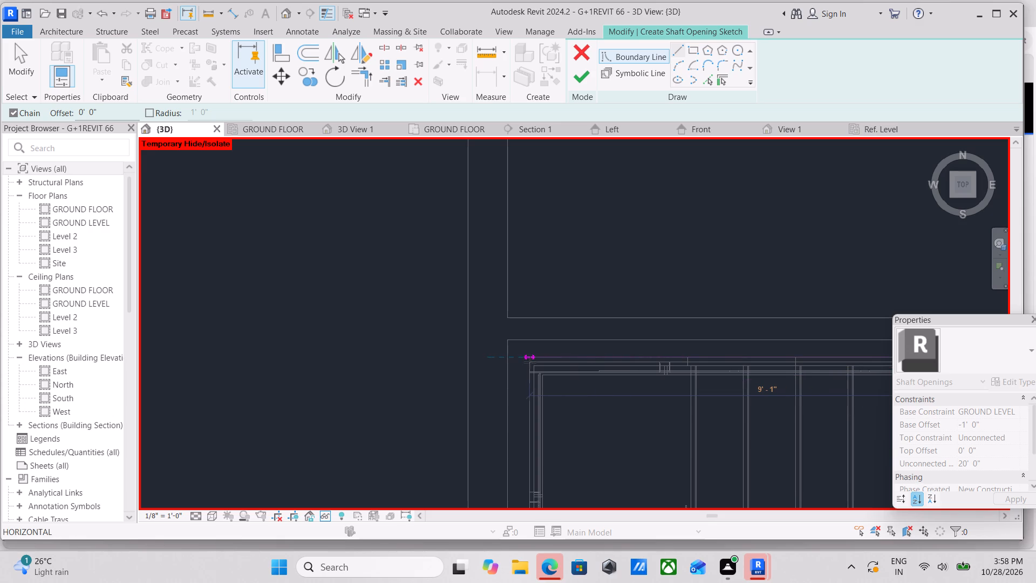
{"action": "left_click", "coordinate": [530, 358]}
Draw the shaft boundary's west edge, about 14' 2" long, from the lower flight's foot to the rear edge's end at the landing corner.
{"action": "scroll", "coordinate": [525, 416], "scroll_direction": "down", "scroll_amount": 2}
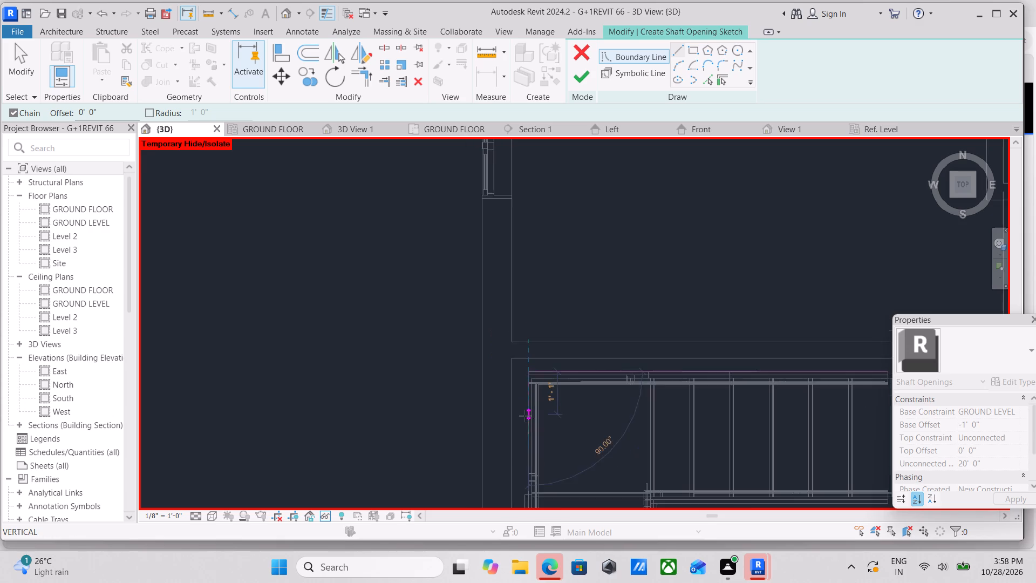
{"action": "middle_click_drag", "start_coordinate": [525, 416], "coordinate": [519, 291]}
{"action": "scroll", "coordinate": [500, 427], "scroll_direction": "down", "scroll_amount": 7}
{"action": "middle_click_drag", "start_coordinate": [503, 425], "coordinate": [537, 316]}
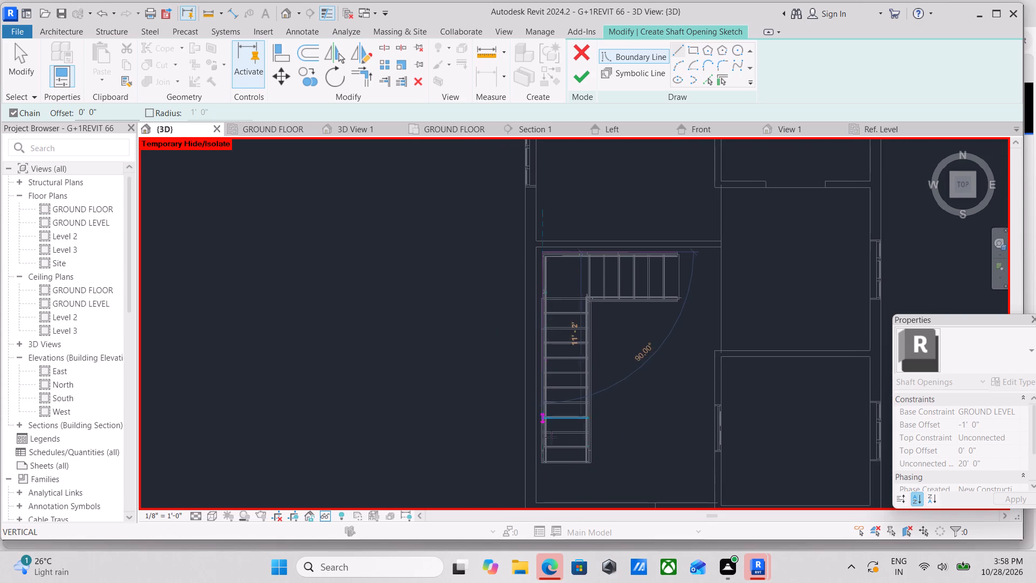
{"action": "scroll", "coordinate": [543, 464], "scroll_direction": "up", "scroll_amount": 7}
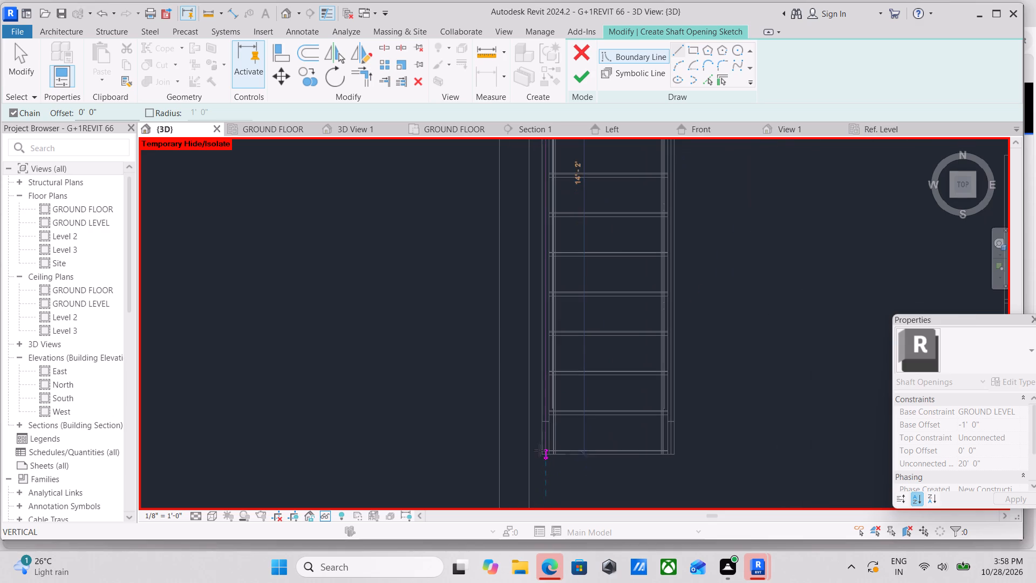
{"action": "key", "text": "Escape"}
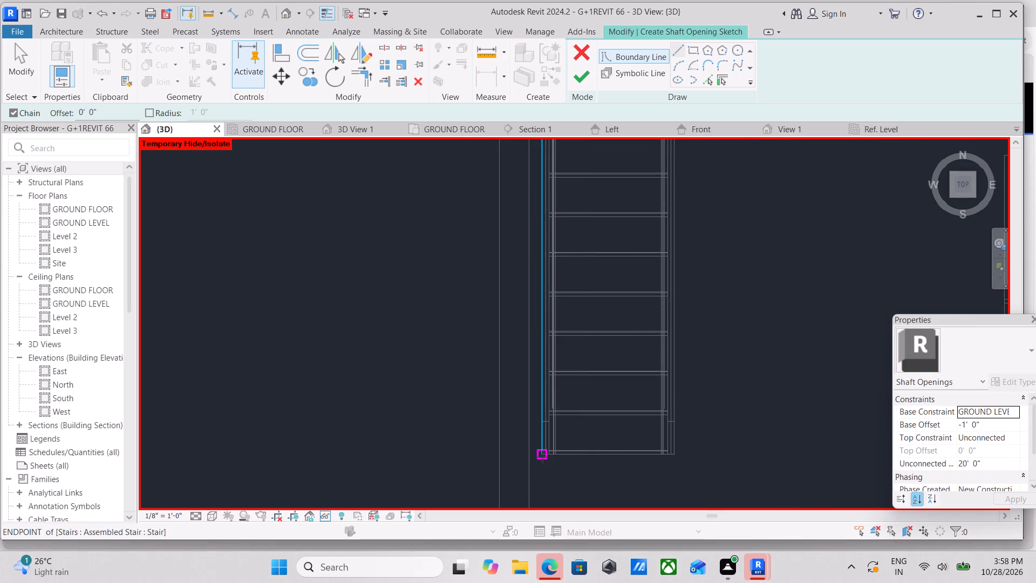
{"action": "left_click", "coordinate": [542, 457]}
{"action": "middle_click_drag", "start_coordinate": [548, 375], "coordinate": [519, 582]}
{"action": "scroll", "coordinate": [557, 342], "scroll_direction": "down", "scroll_amount": 2}
{"action": "middle_click_drag", "start_coordinate": [557, 342], "coordinate": [529, 460]}
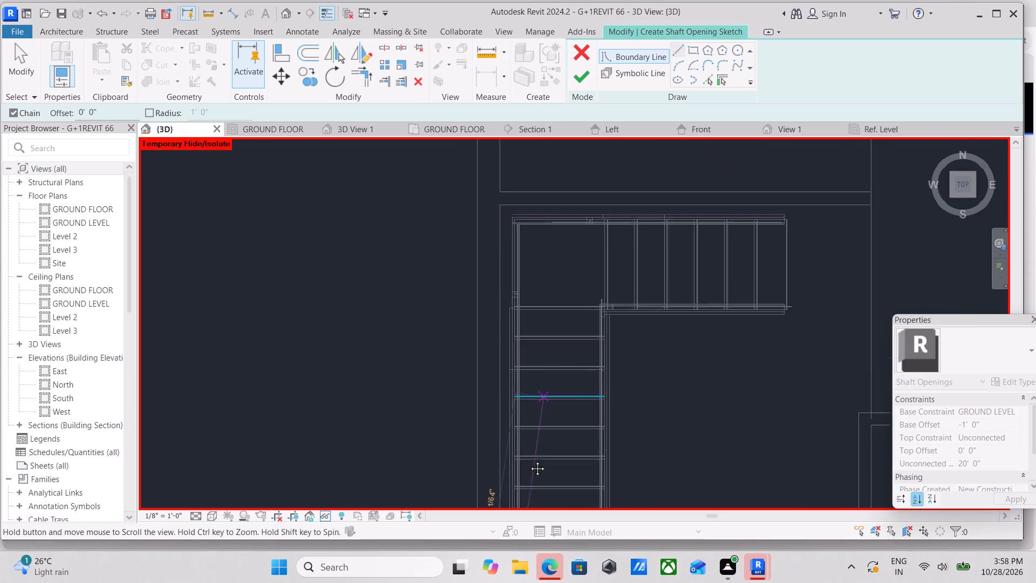
{"action": "middle_click_drag", "start_coordinate": [529, 460], "coordinate": [530, 526]}
{"action": "scroll", "coordinate": [493, 338], "scroll_direction": "up", "scroll_amount": 2}
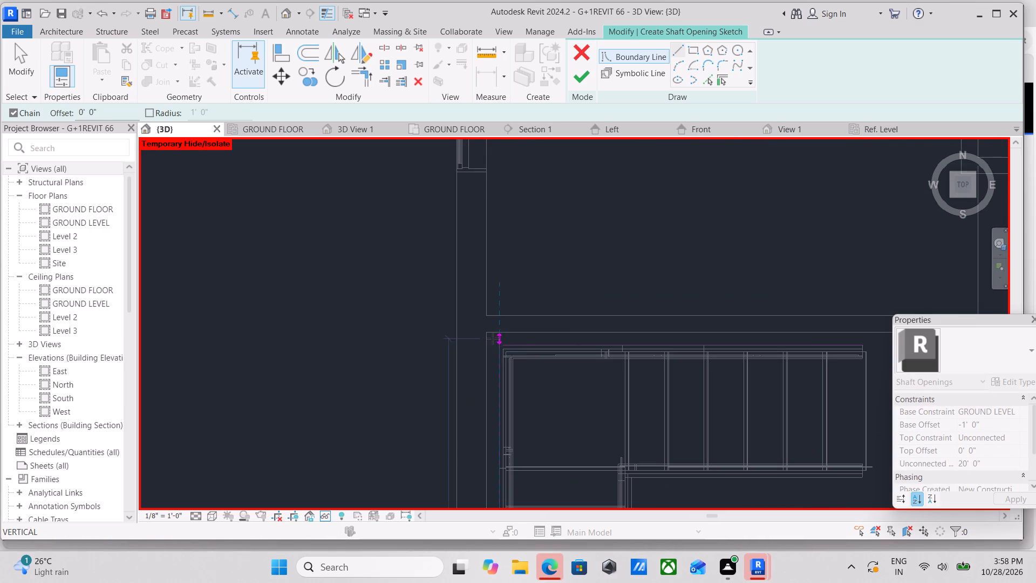
{"action": "left_click", "coordinate": [501, 342]}
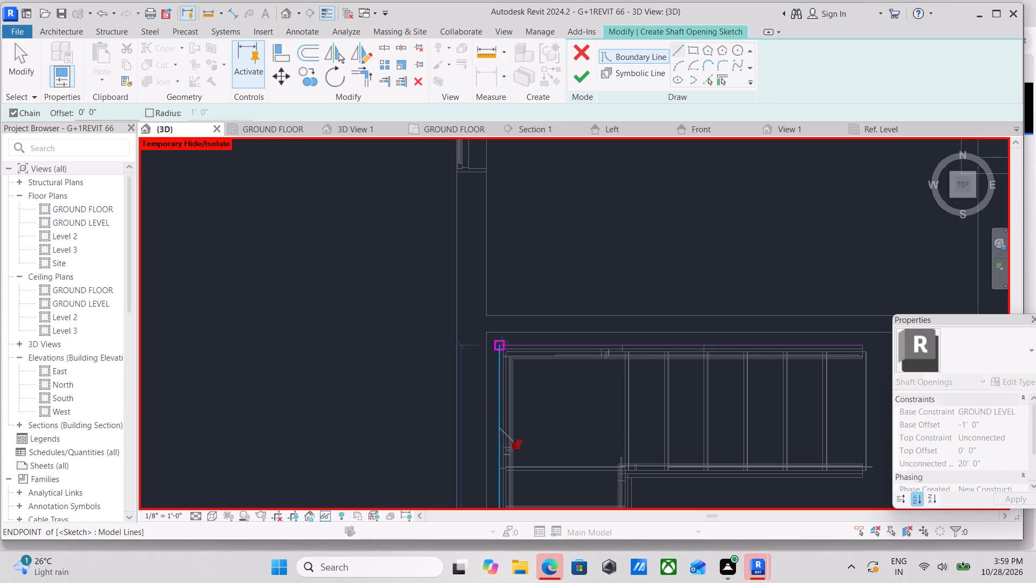
{"action": "key", "text": "Escape"}
{"action": "key", "text": "Escape"}
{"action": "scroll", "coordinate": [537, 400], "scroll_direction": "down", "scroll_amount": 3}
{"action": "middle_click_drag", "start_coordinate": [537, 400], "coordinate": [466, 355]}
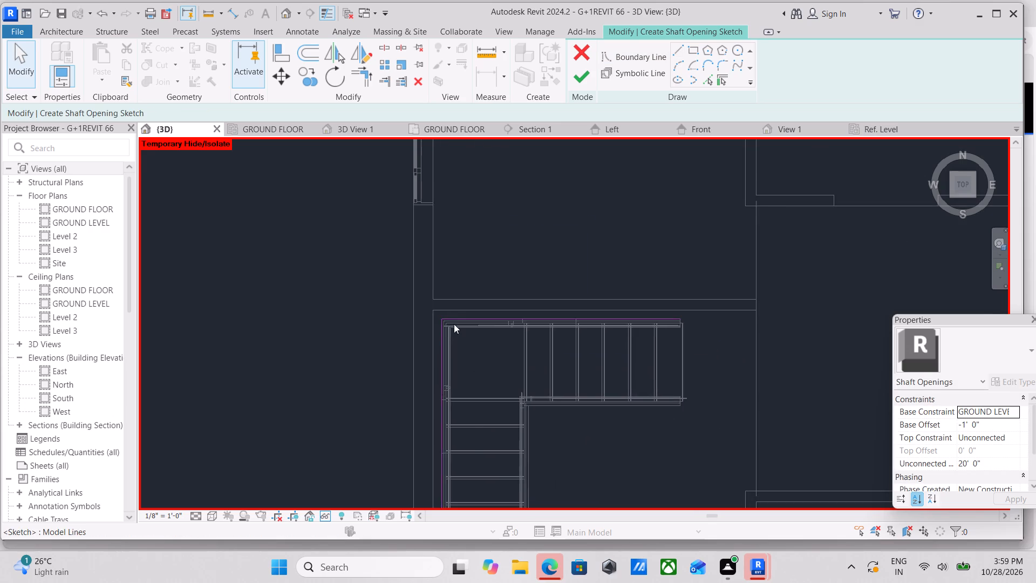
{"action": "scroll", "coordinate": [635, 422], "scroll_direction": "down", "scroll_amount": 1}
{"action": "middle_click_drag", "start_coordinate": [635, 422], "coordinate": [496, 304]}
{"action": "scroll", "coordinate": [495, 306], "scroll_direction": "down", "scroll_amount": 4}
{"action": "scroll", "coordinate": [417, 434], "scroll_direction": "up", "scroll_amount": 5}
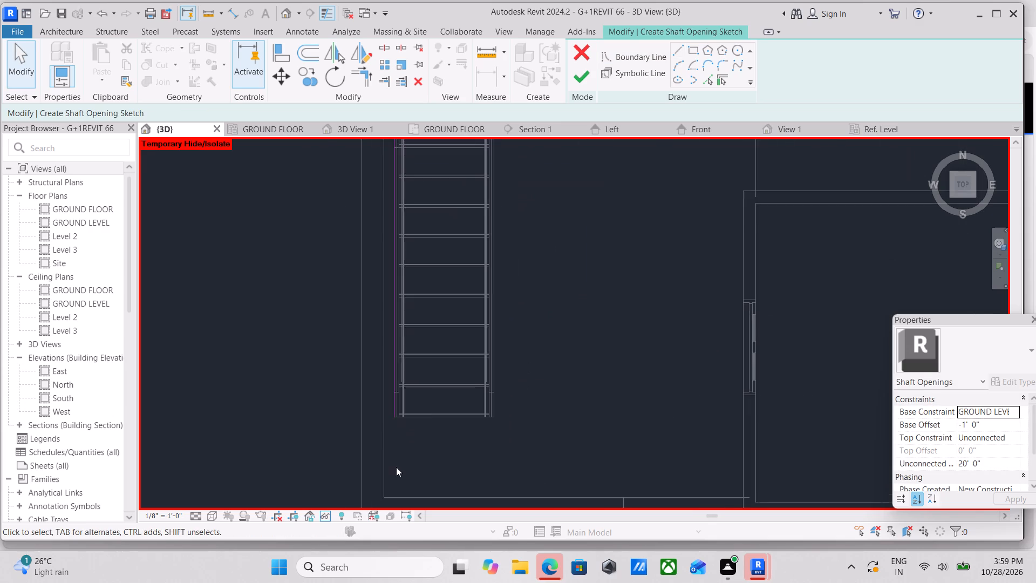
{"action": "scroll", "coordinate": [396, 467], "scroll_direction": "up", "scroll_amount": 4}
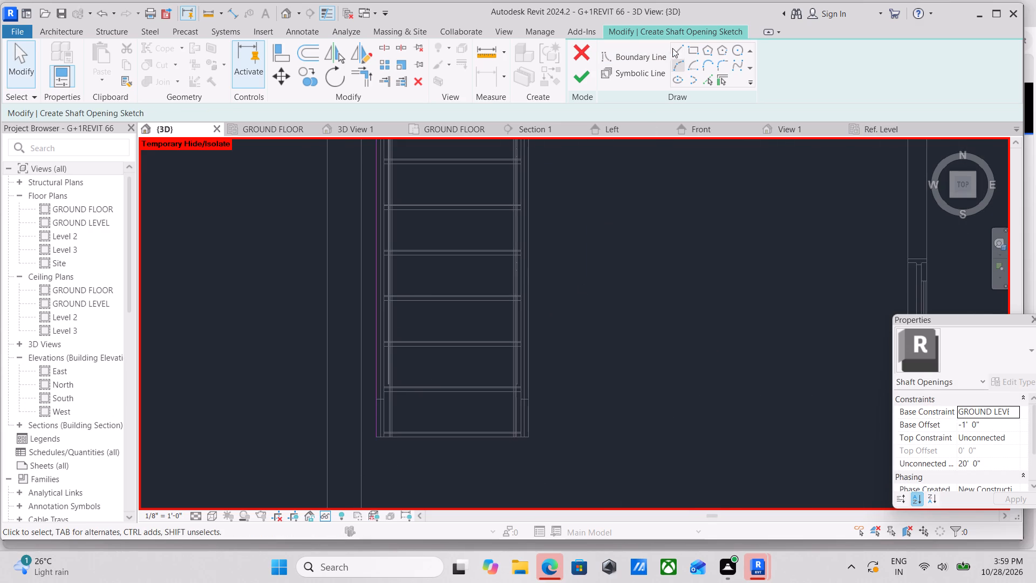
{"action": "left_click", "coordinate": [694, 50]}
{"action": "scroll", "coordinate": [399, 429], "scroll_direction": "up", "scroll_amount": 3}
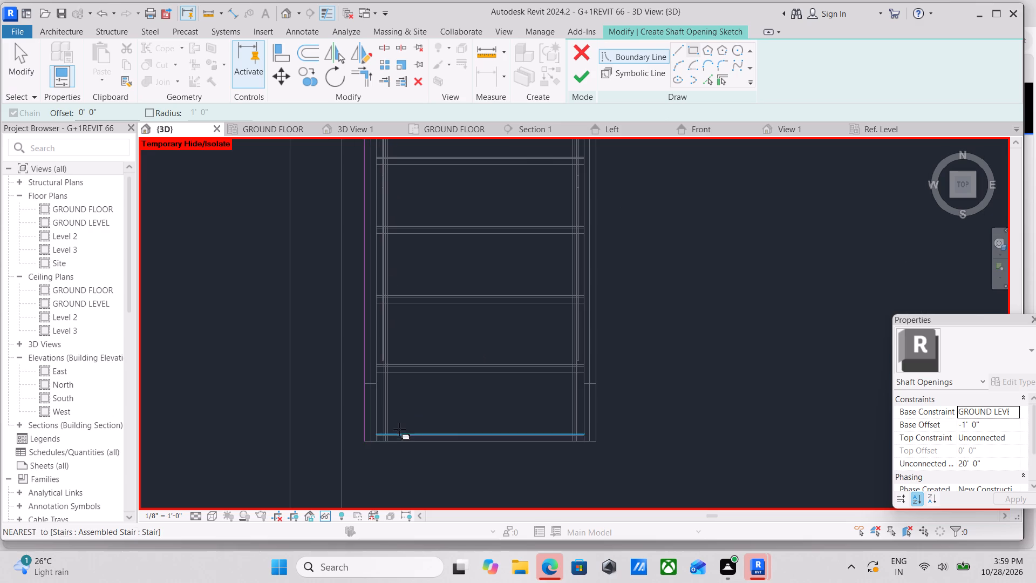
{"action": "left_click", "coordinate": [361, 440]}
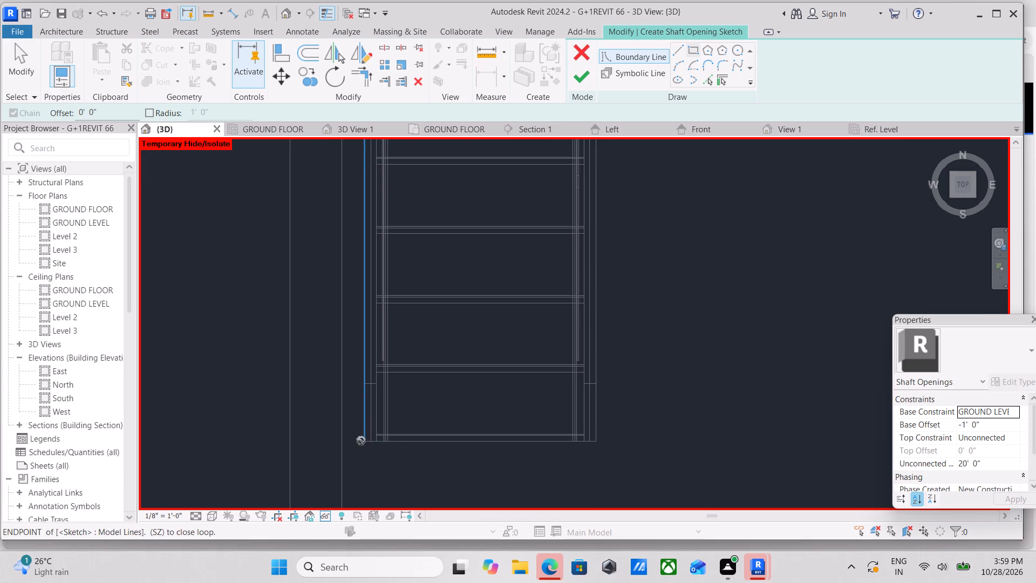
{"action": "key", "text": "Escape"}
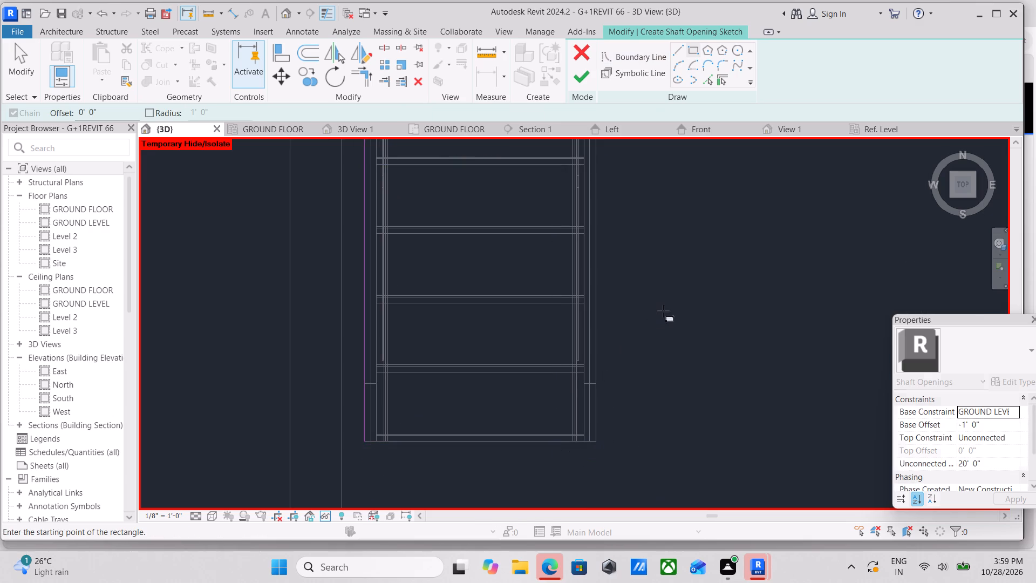
Draw the shaft boundary's south edge across the lower flight's foot, from the west edge's end to the flight's east side.
{"action": "left_click", "coordinate": [679, 50]}
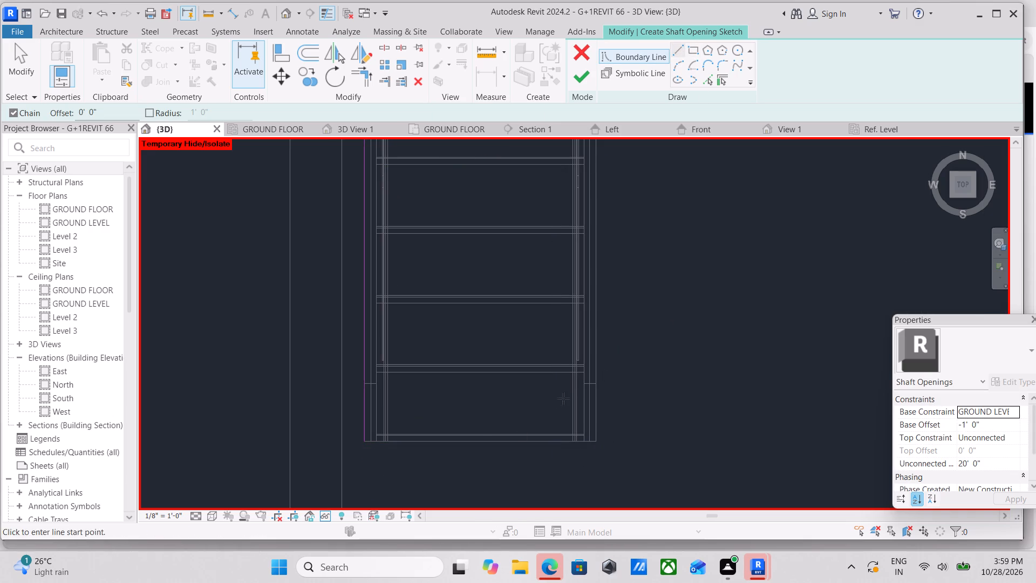
{"action": "left_click", "coordinate": [359, 446]}
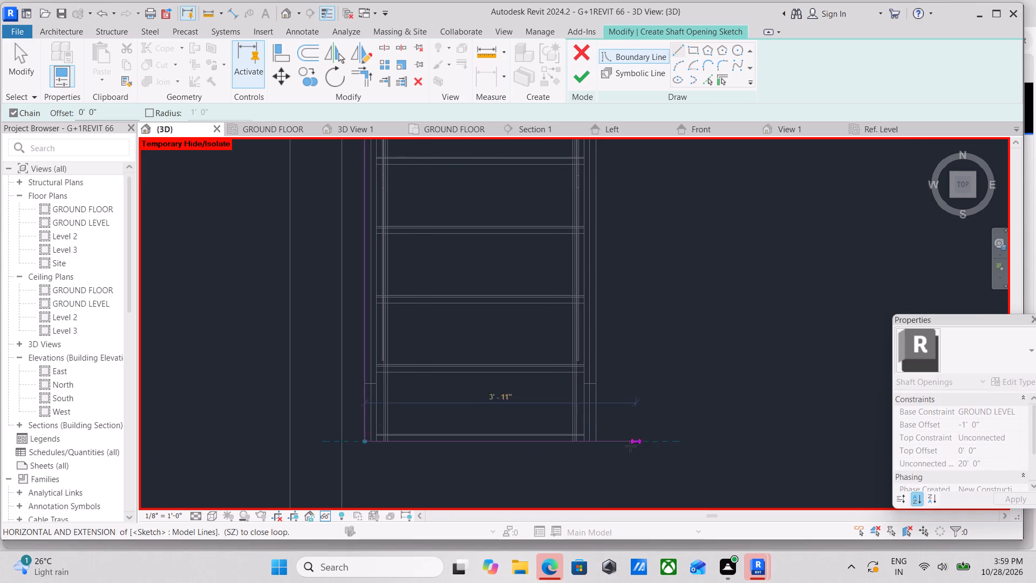
{"action": "left_click", "coordinate": [598, 440]}
Draw the shaft boundary's inner edge, about 10' 10" long, north along the lower flight's east side to the inner corner between the flights.
{"action": "scroll", "coordinate": [616, 307], "scroll_direction": "down", "scroll_amount": 1}
{"action": "middle_click_drag", "start_coordinate": [616, 307], "coordinate": [600, 494]}
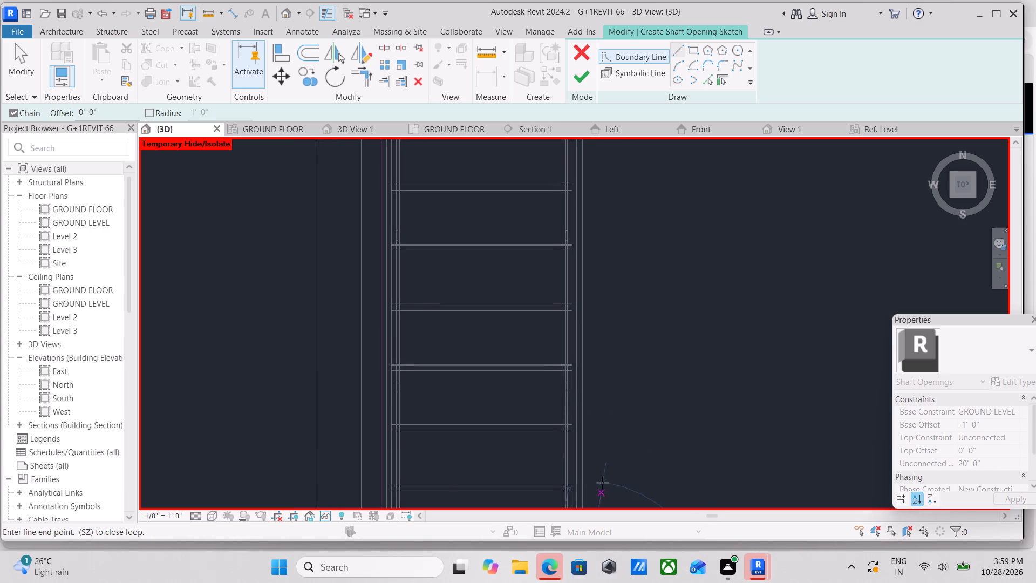
{"action": "scroll", "coordinate": [601, 305], "scroll_direction": "down", "scroll_amount": 2}
{"action": "middle_click_drag", "start_coordinate": [601, 305], "coordinate": [569, 483]}
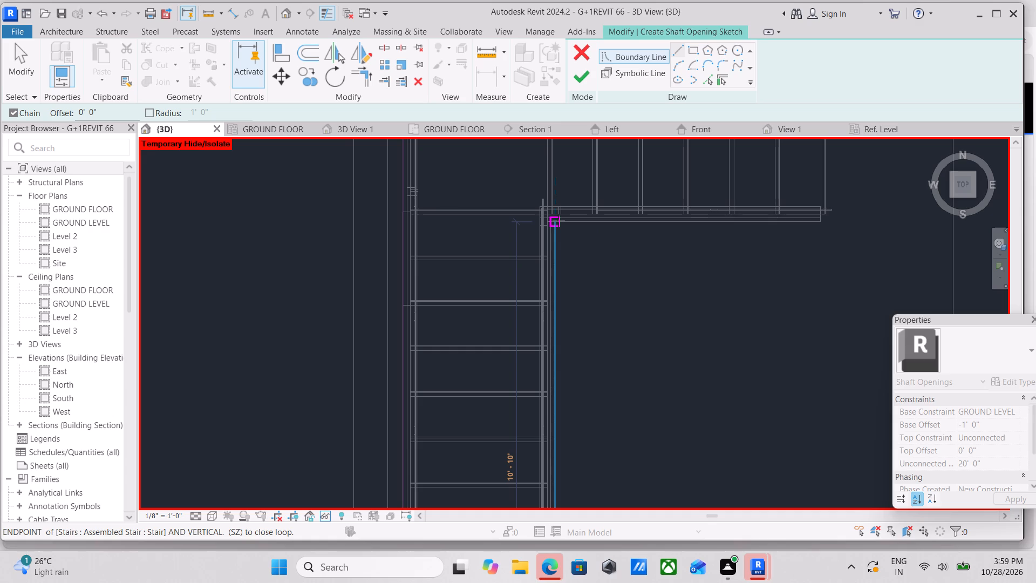
{"action": "scroll", "coordinate": [546, 227], "scroll_direction": "up", "scroll_amount": 4}
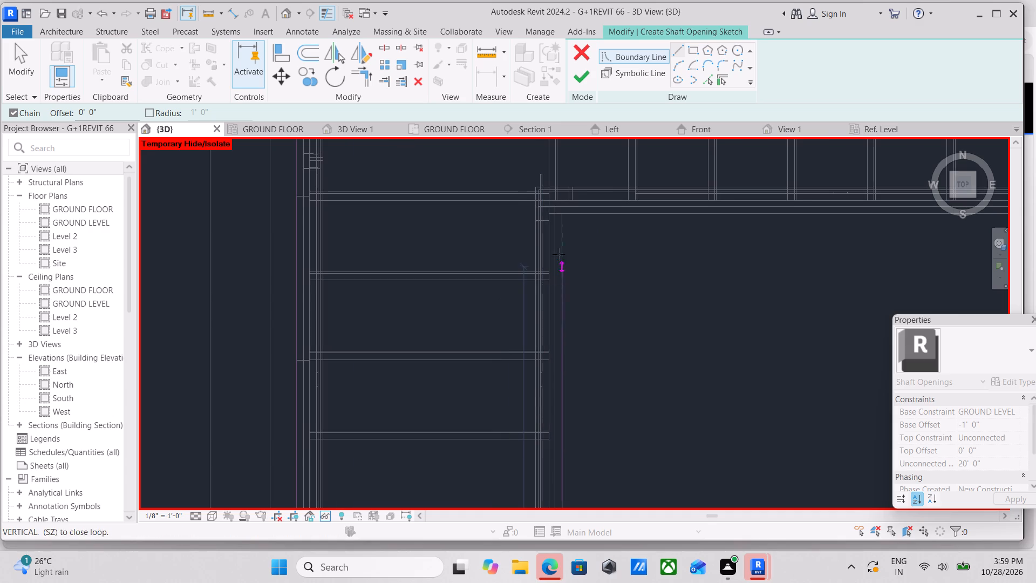
{"action": "scroll", "coordinate": [561, 216], "scroll_direction": "up", "scroll_amount": 3}
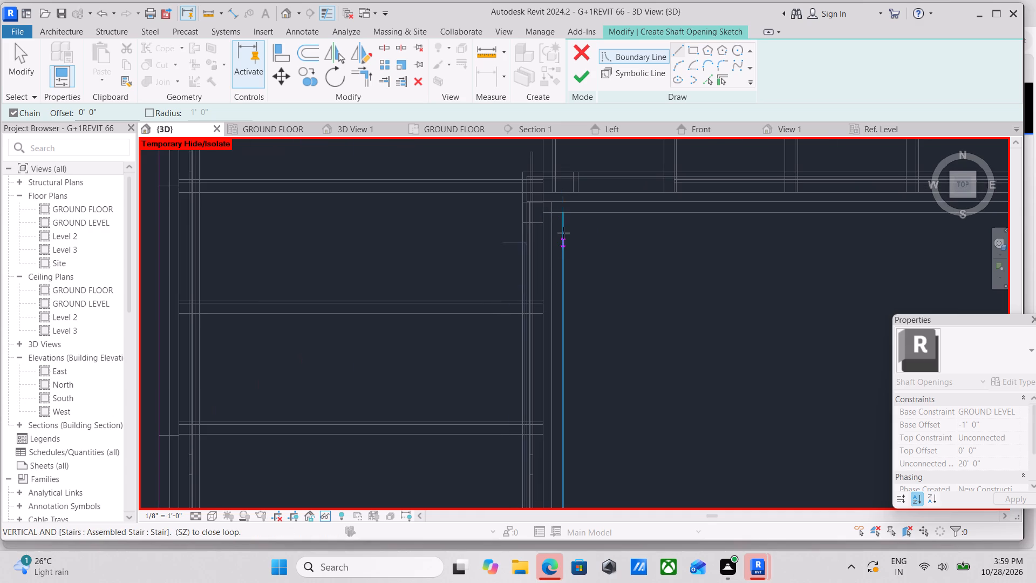
{"action": "left_click", "coordinate": [563, 215]}
Draw the next boundary edge, about 6' 0" long, east along the upper flight's south side to its last riser, and end the line chain.
{"action": "middle_click_drag", "start_coordinate": [715, 223], "coordinate": [78, 406]}
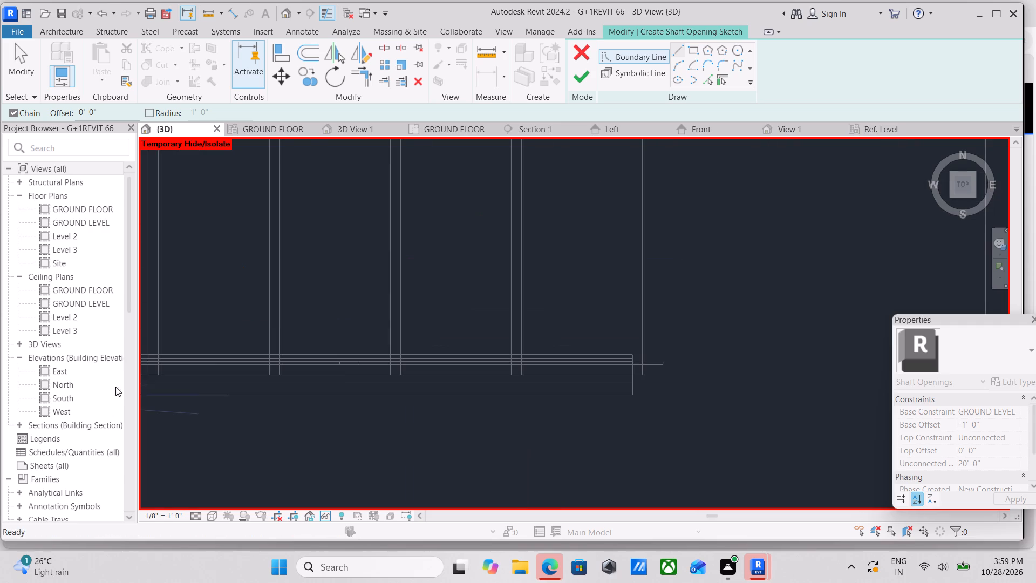
{"action": "left_click", "coordinate": [648, 396]}
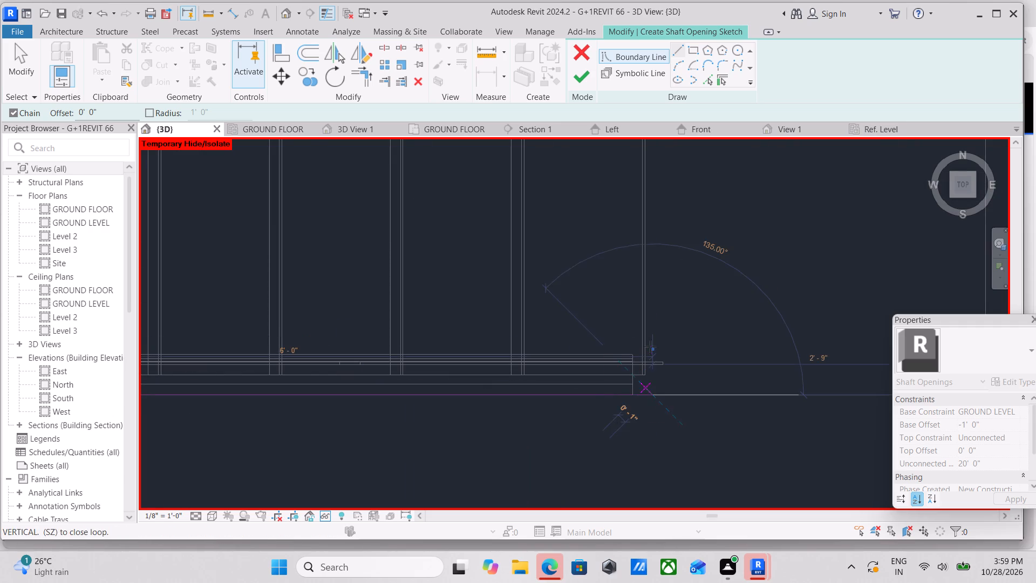
{"action": "middle_click_drag", "start_coordinate": [650, 339], "coordinate": [638, 499]}
{"action": "scroll", "coordinate": [646, 472], "scroll_direction": "down", "scroll_amount": 3}
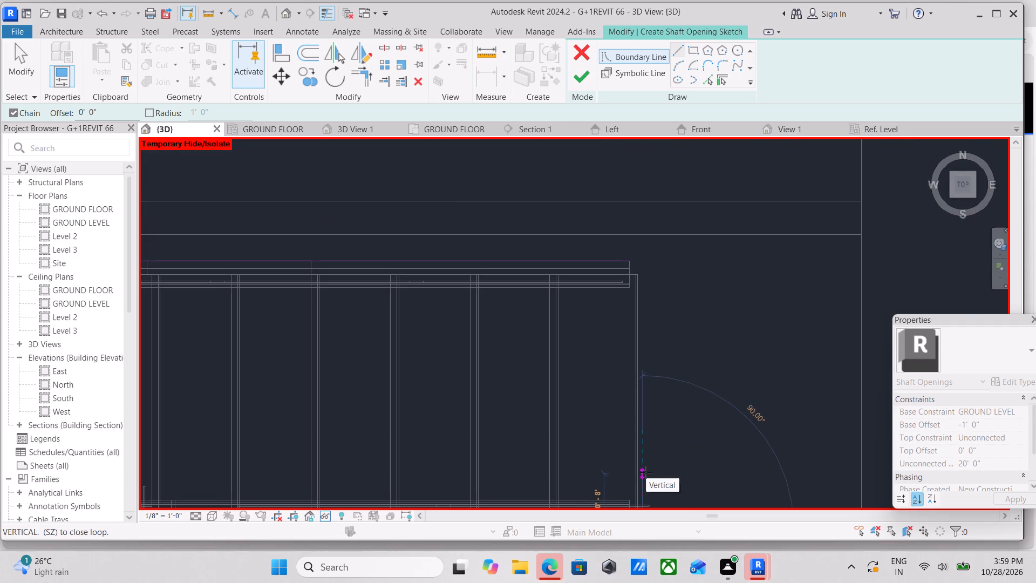
{"action": "scroll", "coordinate": [652, 452], "scroll_direction": "down", "scroll_amount": 2}
{"action": "middle_click_drag", "start_coordinate": [652, 452], "coordinate": [658, 438]}
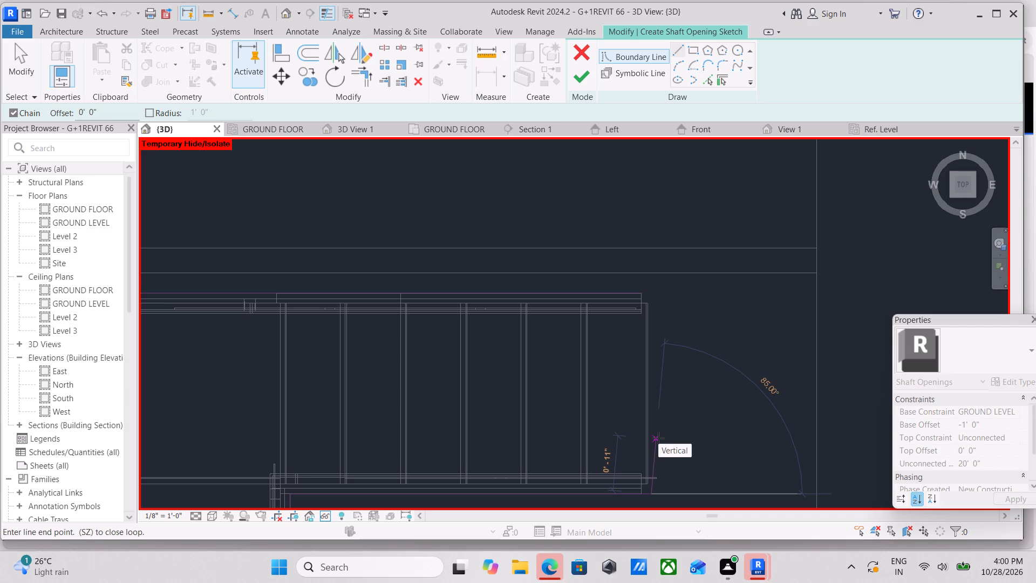
{"action": "key", "text": "Escape"}
{"action": "key", "text": "Escape"}
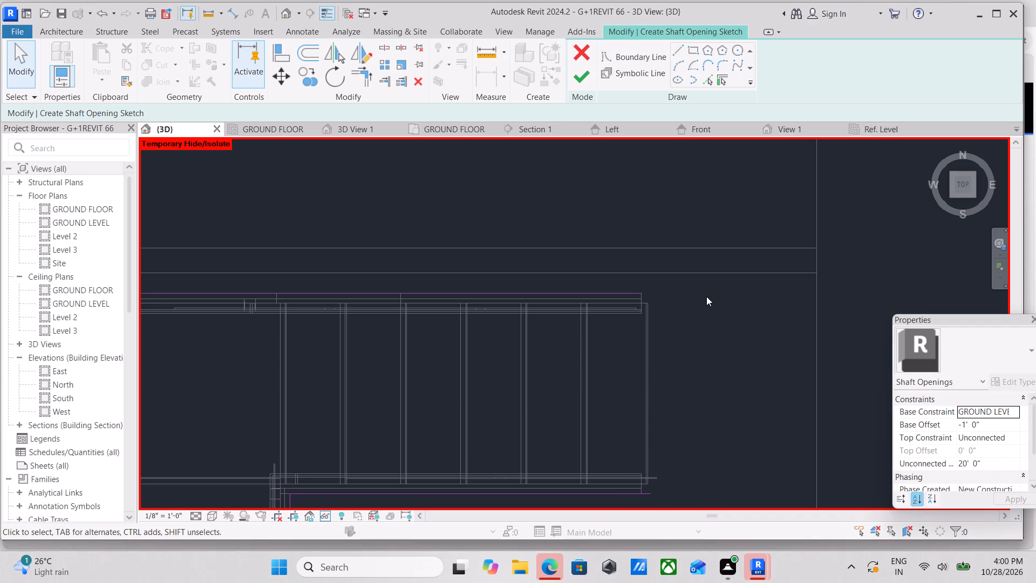
Stretch the rear boundary edge's east end to the upper flight's last riser, making it about 9' 3" long.
{"action": "scroll", "coordinate": [659, 299], "scroll_direction": "up", "scroll_amount": 6}
{"action": "left_click", "coordinate": [637, 293]}
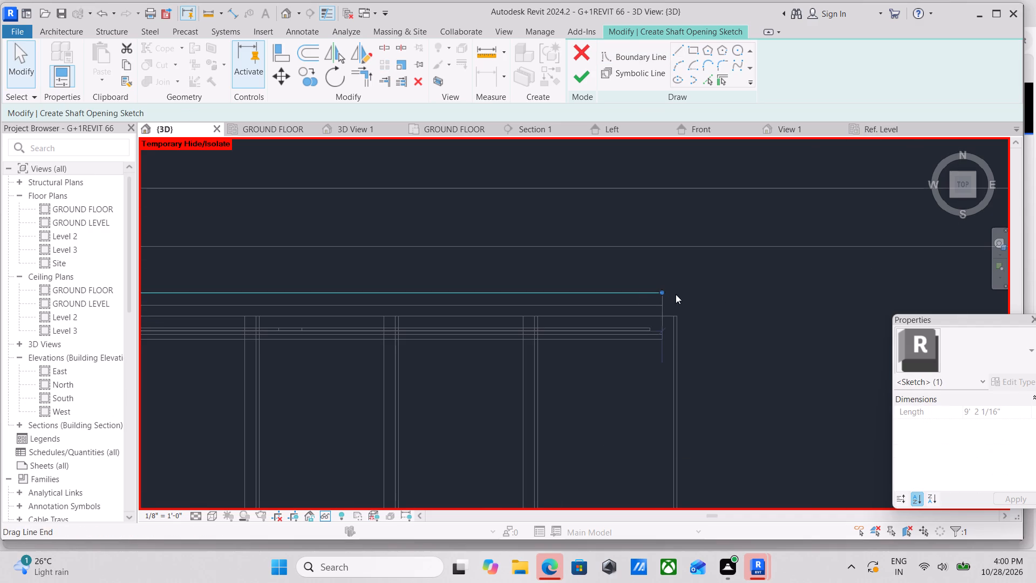
{"action": "left_click_drag", "start_coordinate": [664, 290], "coordinate": [671, 290]}
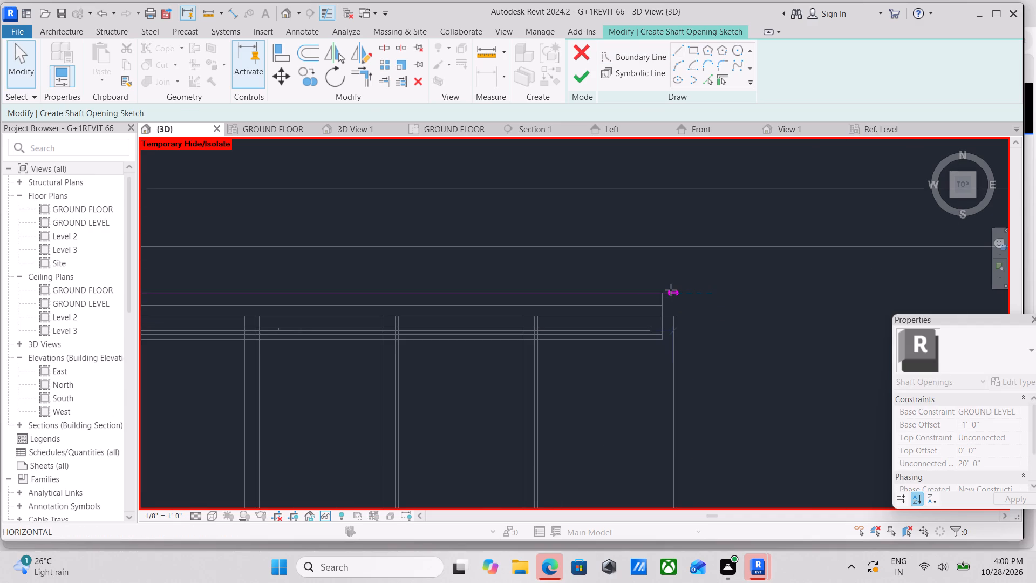
{"action": "left_click_drag", "start_coordinate": [671, 290], "coordinate": [673, 290]}
{"action": "key", "text": "Escape"}
{"action": "left_click", "coordinate": [677, 292]}
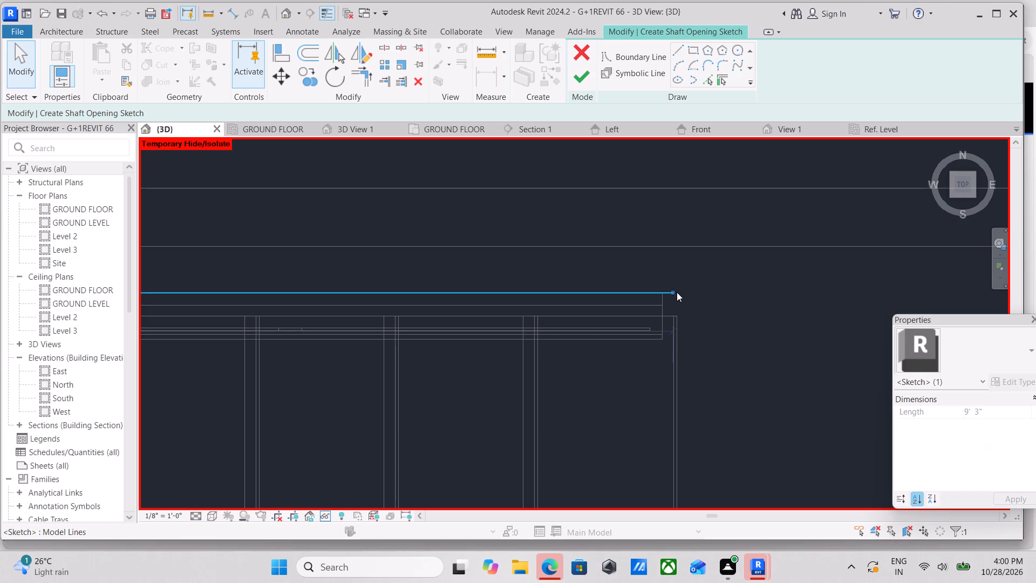
{"action": "scroll", "coordinate": [677, 292], "scroll_direction": "up", "scroll_amount": 3}
{"action": "left_click", "coordinate": [671, 291]}
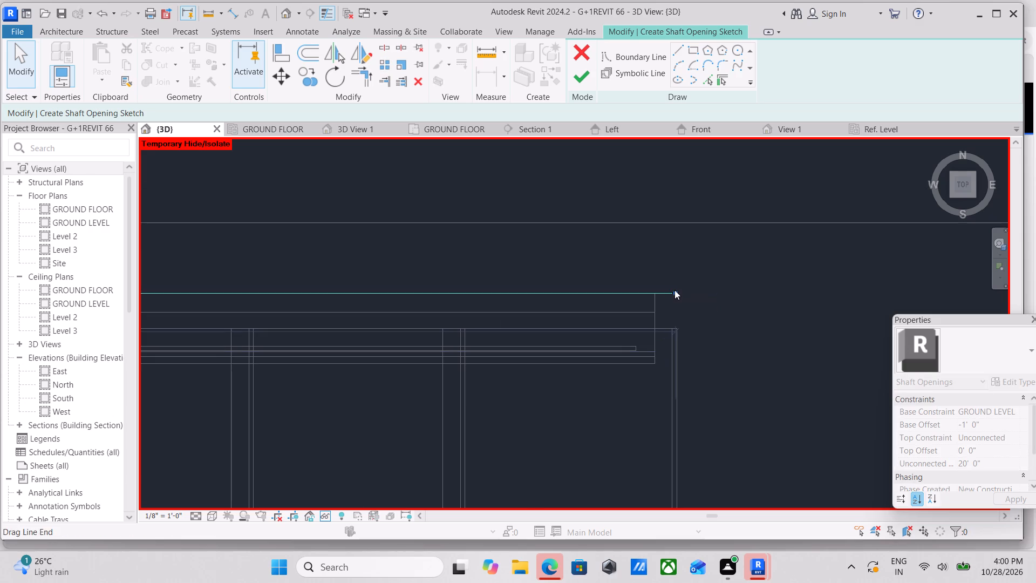
{"action": "key", "text": "Escape"}
Close the shaft boundary with a vertical east edge along the upper flight's last riser, joining the rear and south-side edges.
{"action": "left_click", "coordinate": [673, 50]}
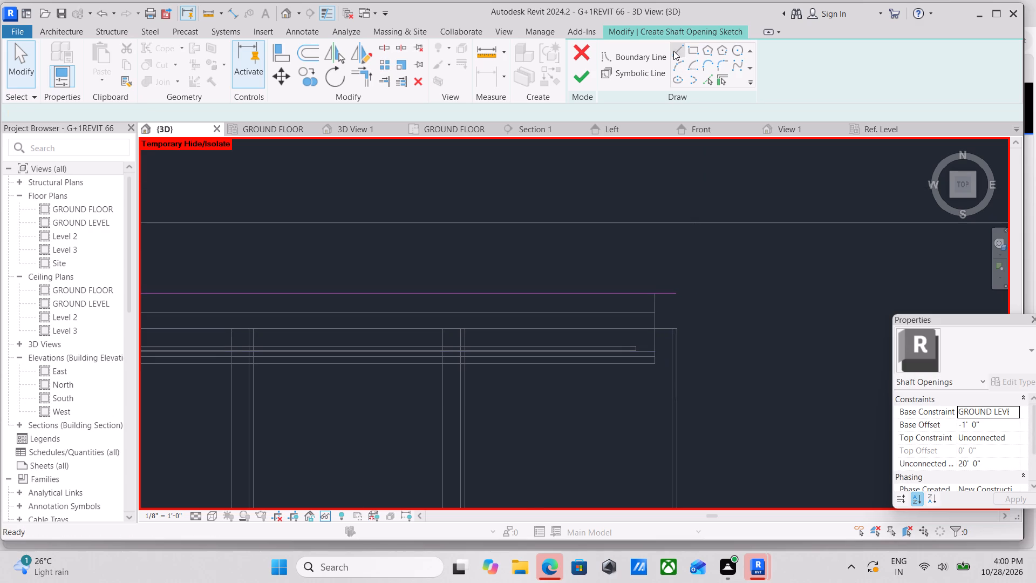
{"action": "left_click", "coordinate": [678, 291]}
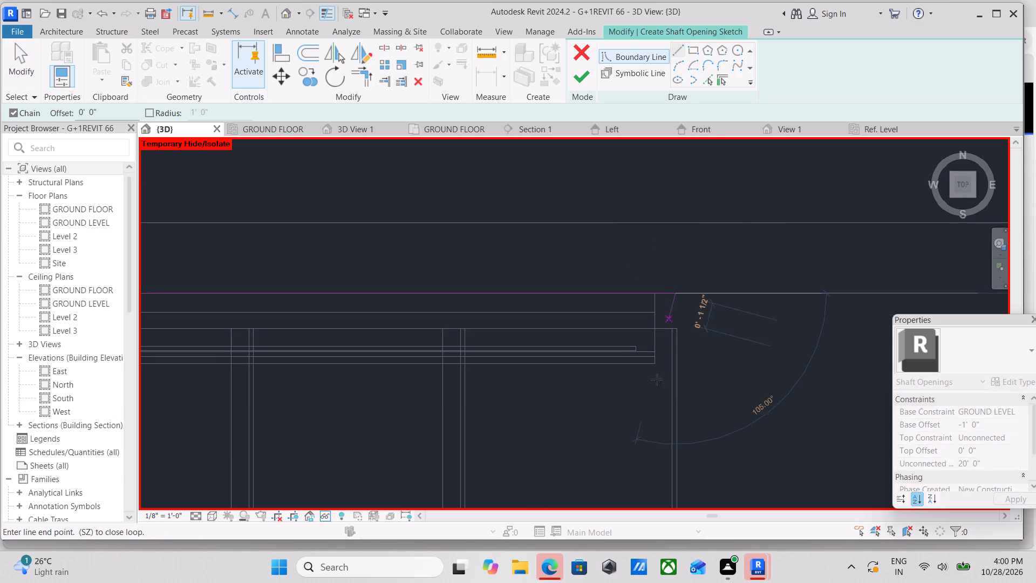
{"action": "scroll", "coordinate": [654, 451], "scroll_direction": "down", "scroll_amount": 1}
{"action": "middle_click_drag", "start_coordinate": [654, 451], "coordinate": [665, 339]}
{"action": "scroll", "coordinate": [696, 403], "scroll_direction": "down", "scroll_amount": 1}
{"action": "middle_click_drag", "start_coordinate": [666, 362], "coordinate": [635, 249]}
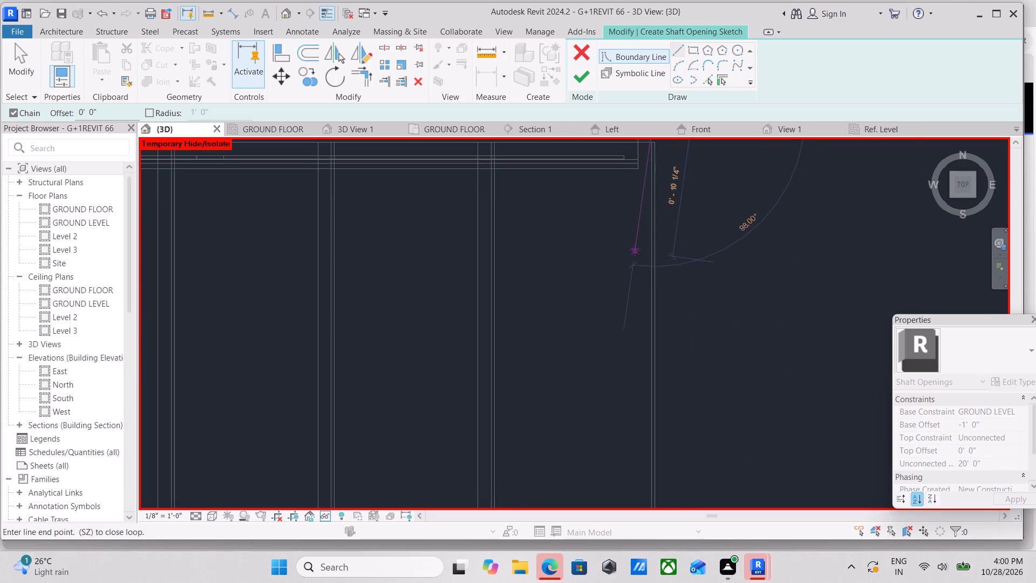
{"action": "scroll", "coordinate": [664, 348], "scroll_direction": "down", "scroll_amount": 1}
{"action": "middle_click_drag", "start_coordinate": [664, 348], "coordinate": [650, 252]}
{"action": "middle_click_drag", "start_coordinate": [630, 362], "coordinate": [644, 271]}
{"action": "scroll", "coordinate": [639, 282], "scroll_direction": "down", "scroll_amount": 1}
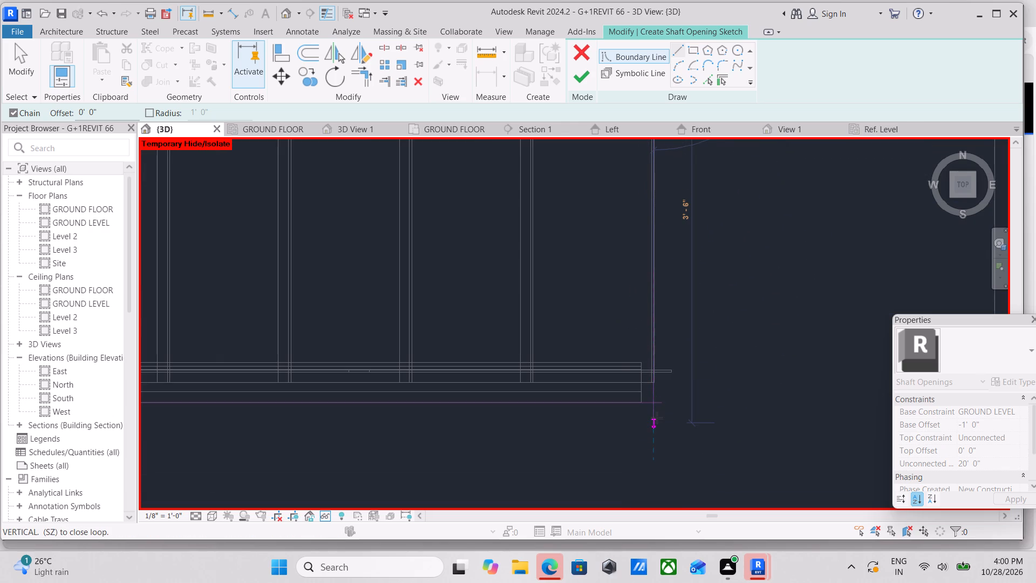
{"action": "left_click", "coordinate": [657, 402]}
{"action": "key", "text": "Escape"}
{"action": "scroll", "coordinate": [670, 420], "scroll_direction": "up", "scroll_amount": 4}
{"action": "key", "text": "Escape"}
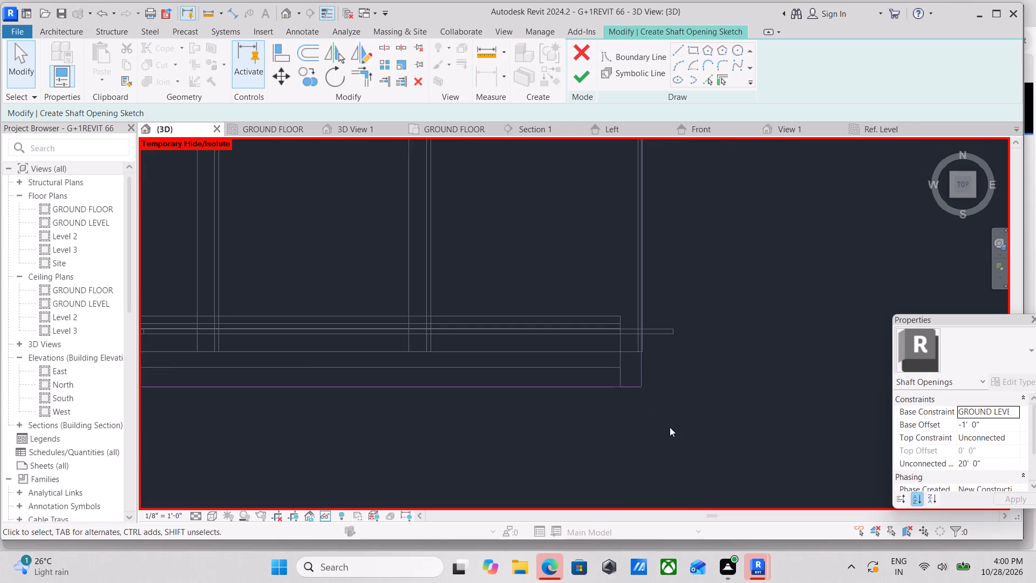
{"action": "scroll", "coordinate": [666, 387], "scroll_direction": "up", "scroll_amount": 2}
{"action": "scroll", "coordinate": [654, 368], "scroll_direction": "down", "scroll_amount": 3}
{"action": "key", "text": "Escape"}
Finish the shaft opening sketch around the L-shaped staircase.
{"action": "scroll", "coordinate": [700, 349], "scroll_direction": "down", "scroll_amount": 6}
{"action": "middle_click_drag", "start_coordinate": [700, 349], "coordinate": [696, 508]}
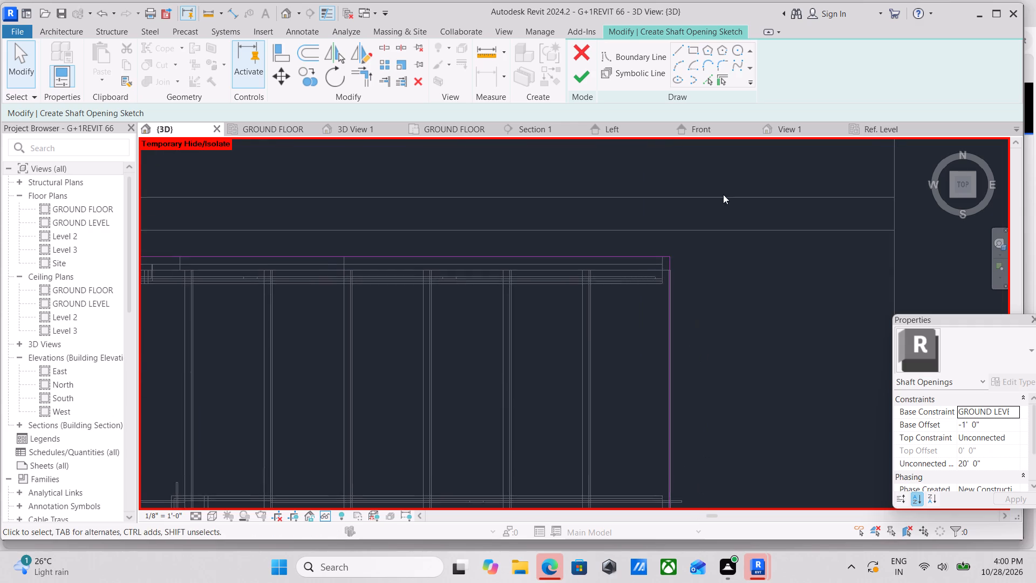
{"action": "scroll", "coordinate": [723, 194], "scroll_direction": "down", "scroll_amount": 1}
{"action": "middle_click_drag", "start_coordinate": [727, 243], "coordinate": [739, 344]}
{"action": "left_click", "coordinate": [581, 79]}
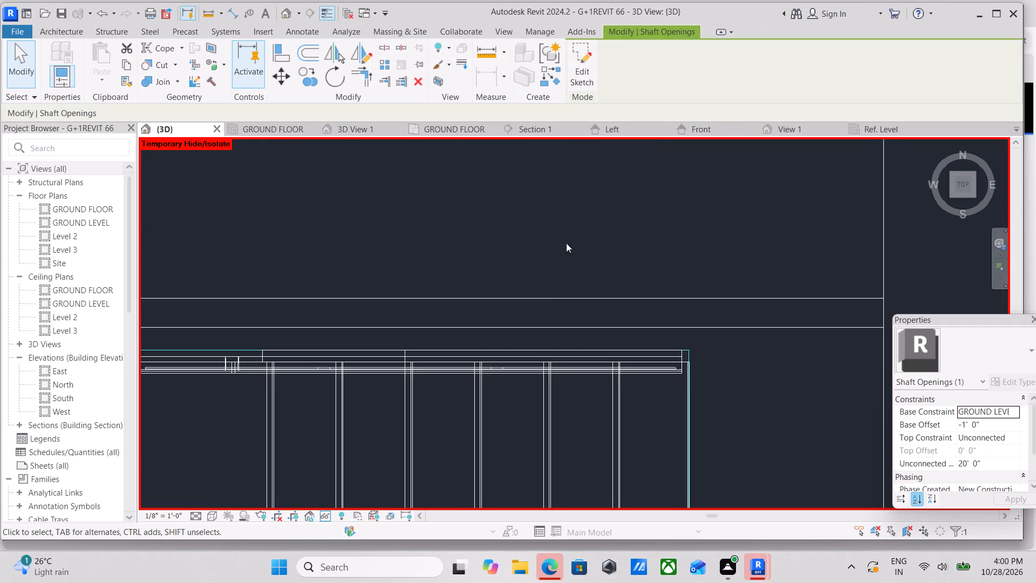
Set the 3D view's visual style to Shaded.
{"action": "scroll", "coordinate": [550, 301], "scroll_direction": "down", "scroll_amount": 3}
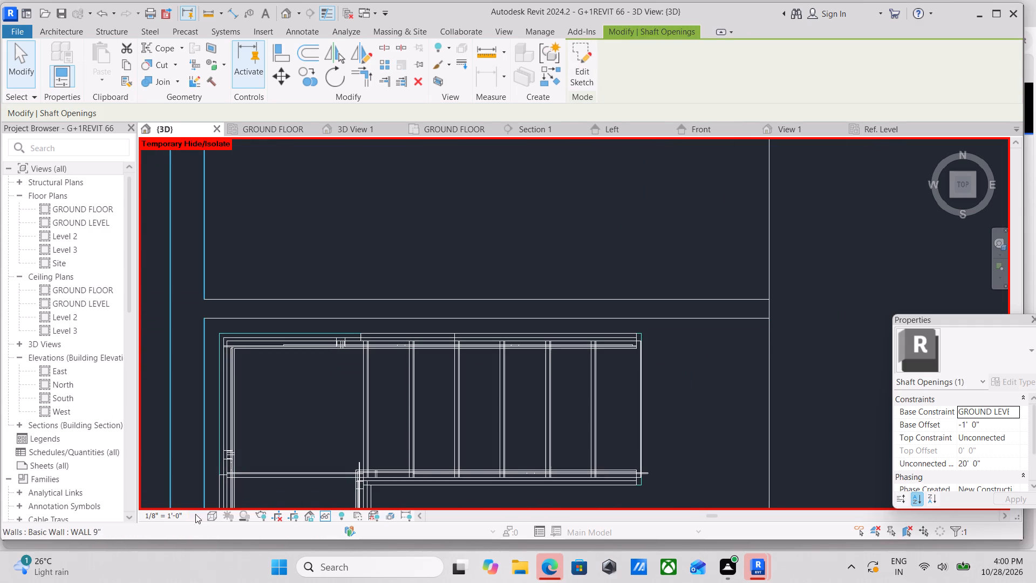
{"action": "left_click", "coordinate": [192, 516]}
{"action": "left_click", "coordinate": [210, 517]}
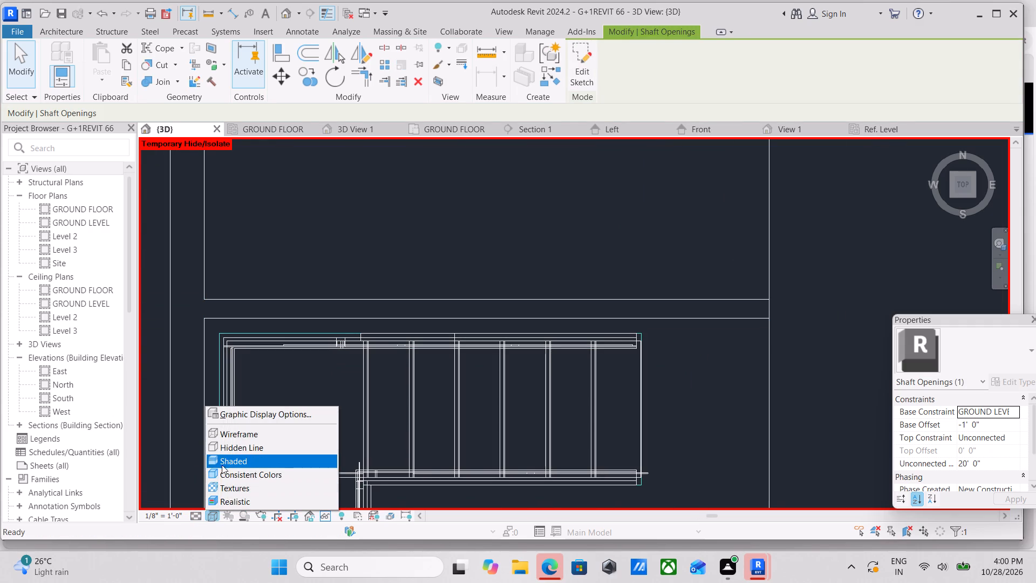
{"action": "left_click", "coordinate": [222, 463]}
Lower the shaft opening's top to just above the ceiling, giving an unconnected height of about 12' 8".
{"action": "scroll", "coordinate": [222, 463], "scroll_direction": "down", "scroll_amount": 5}
{"action": "scroll", "coordinate": [347, 426], "scroll_direction": "down", "scroll_amount": 3}
{"action": "middle_click_drag", "start_coordinate": [362, 421], "coordinate": [460, 343]}
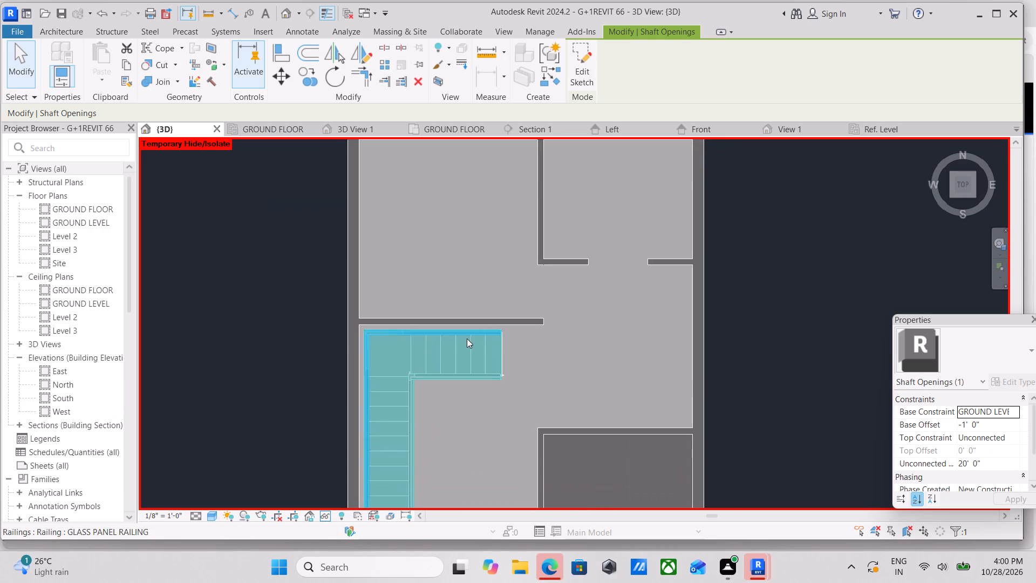
{"action": "middle_click_drag", "start_coordinate": [467, 433], "coordinate": [612, 304], "text": "shift"}
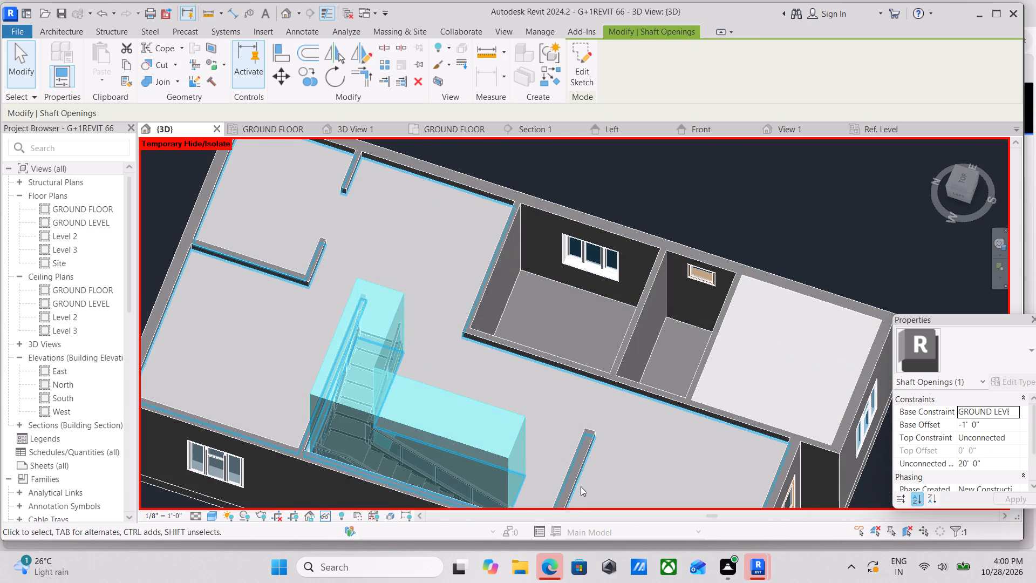
{"action": "scroll", "coordinate": [509, 415], "scroll_direction": "down", "scroll_amount": 2}
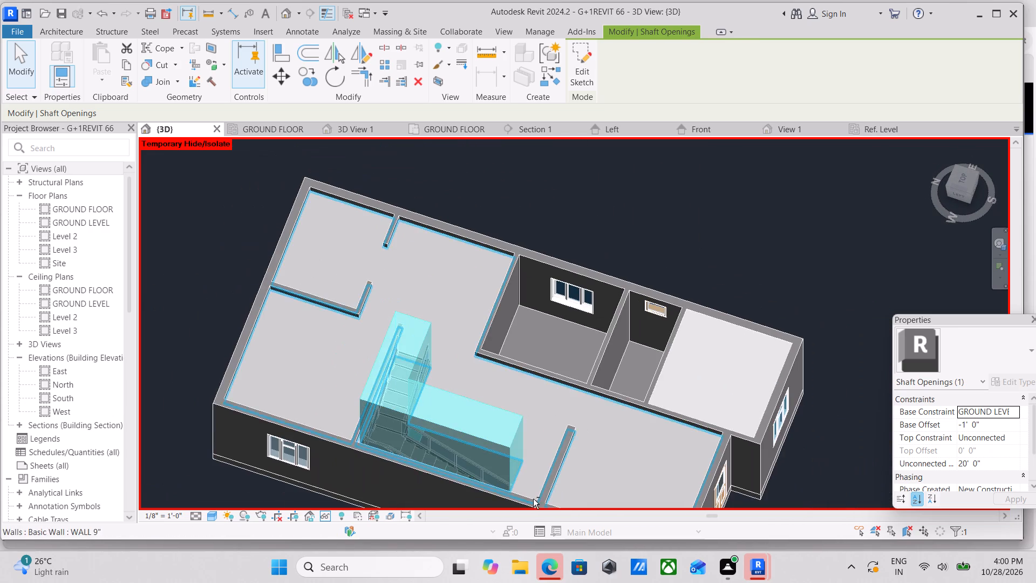
{"action": "middle_click_drag", "start_coordinate": [533, 499], "coordinate": [701, 352], "text": "shift"}
{"action": "middle_click_drag", "start_coordinate": [371, 509], "coordinate": [653, 413], "text": "shift"}
{"action": "middle_click_drag", "start_coordinate": [524, 432], "coordinate": [548, 432], "text": "shift"}
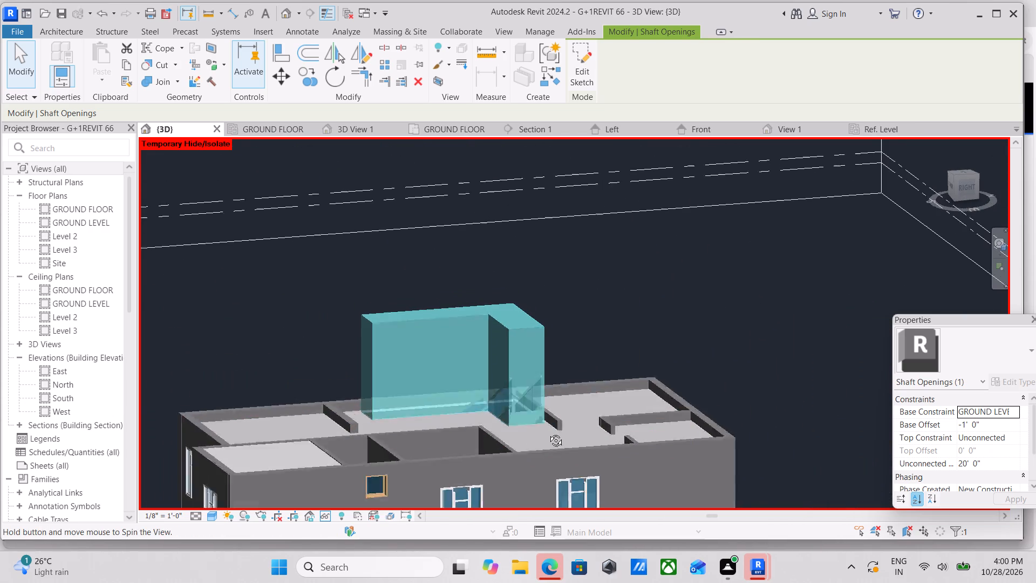
{"action": "middle_click_drag", "start_coordinate": [548, 432], "coordinate": [574, 432], "text": "shift"}
{"action": "key", "text": "Escape"}
{"action": "scroll", "coordinate": [478, 392], "scroll_direction": "up", "scroll_amount": 1}
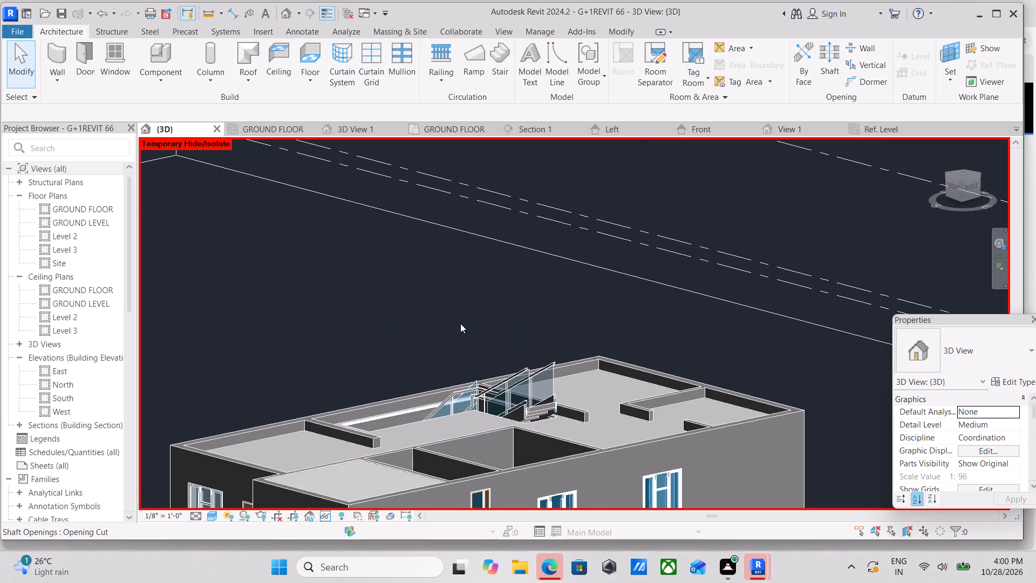
{"action": "left_click", "coordinate": [407, 320]}
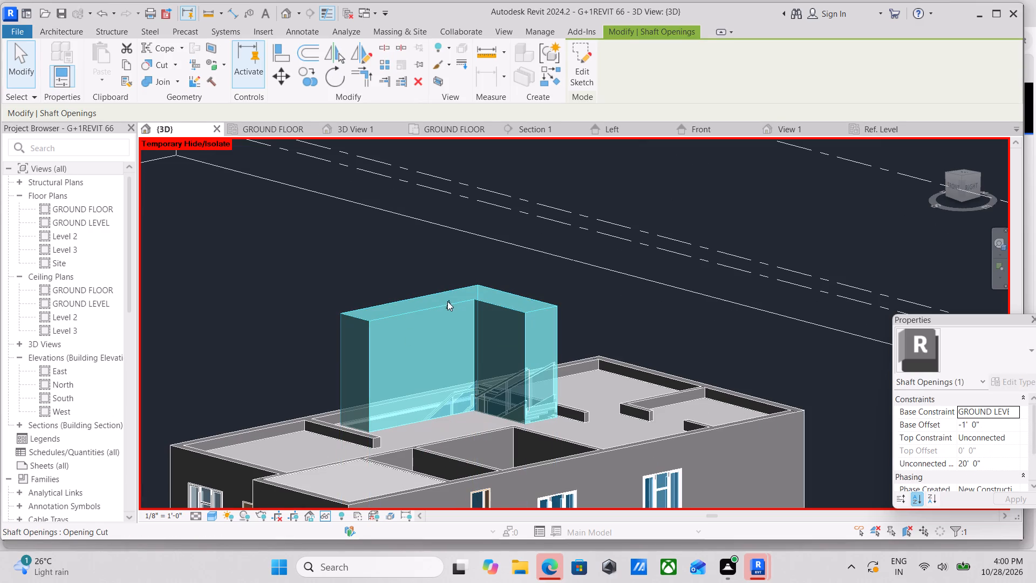
{"action": "left_click_drag", "start_coordinate": [447, 301], "coordinate": [439, 408]}
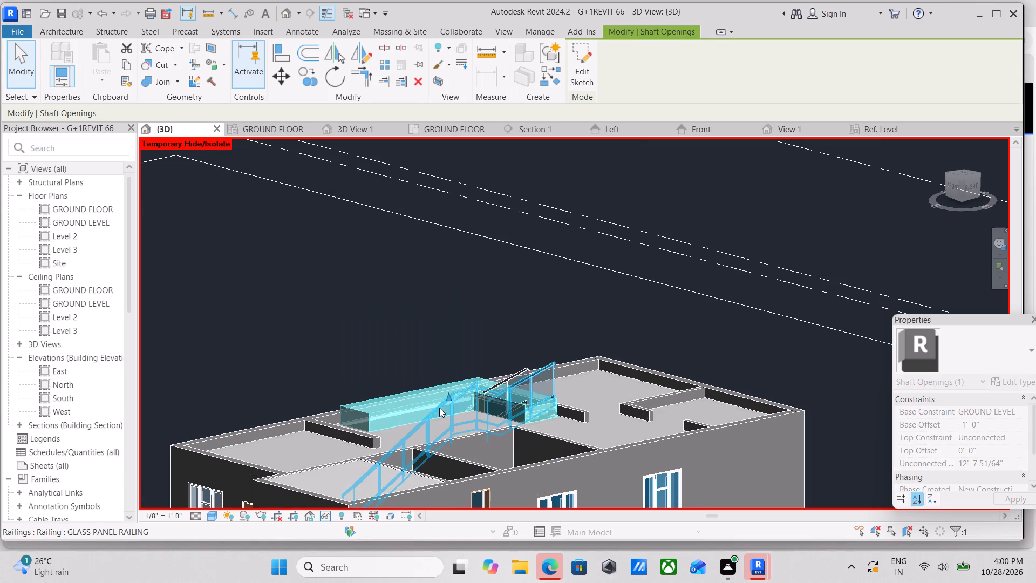
{"action": "key", "text": "Escape"}
Raise the shaft opening's top slightly.
{"action": "left_click", "coordinate": [449, 402]}
{"action": "scroll", "coordinate": [465, 396], "scroll_direction": "up", "scroll_amount": 2}
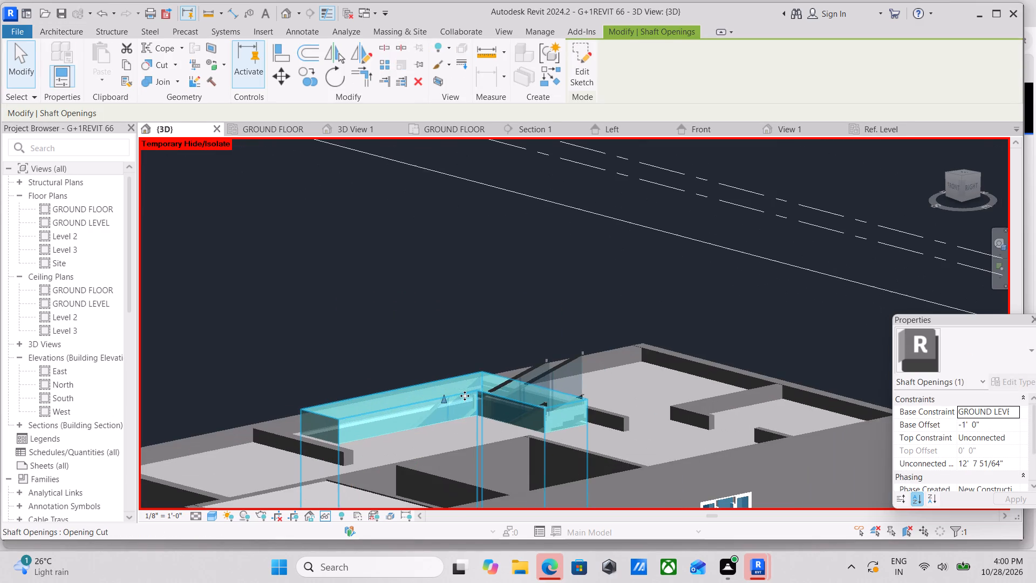
{"action": "left_click_drag", "start_coordinate": [445, 398], "coordinate": [446, 387]}
{"action": "key", "text": "Escape"}
Inspect the shaft cut in the ceiling around the staircase and its glass railings from several angles.
{"action": "scroll", "coordinate": [472, 418], "scroll_direction": "down", "scroll_amount": 2}
{"action": "middle_click_drag", "start_coordinate": [455, 456], "coordinate": [324, 545], "text": "shift"}
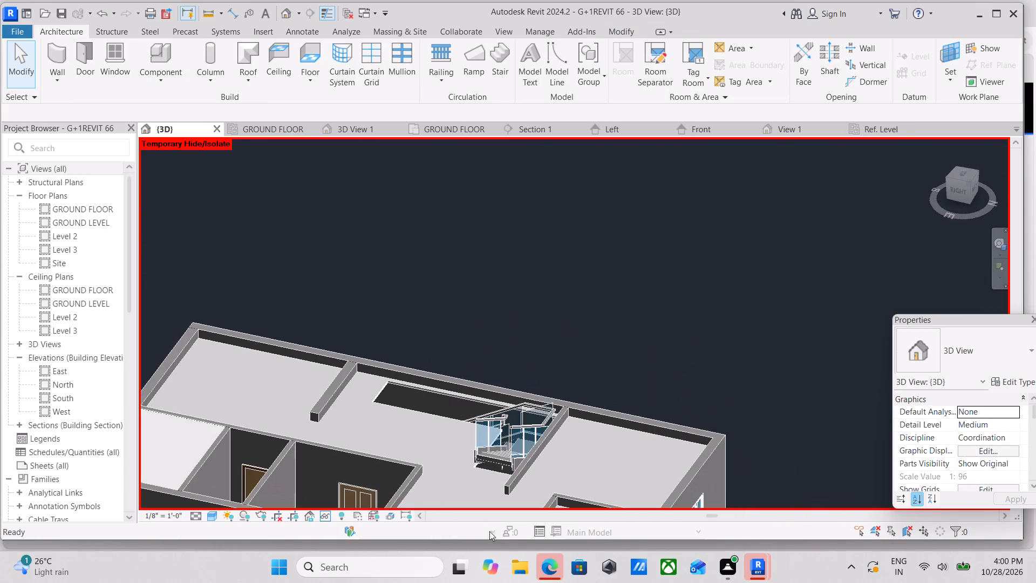
{"action": "scroll", "coordinate": [655, 471], "scroll_direction": "up", "scroll_amount": 5}
{"action": "middle_click_drag", "start_coordinate": [420, 459], "coordinate": [612, 421], "text": "shift"}
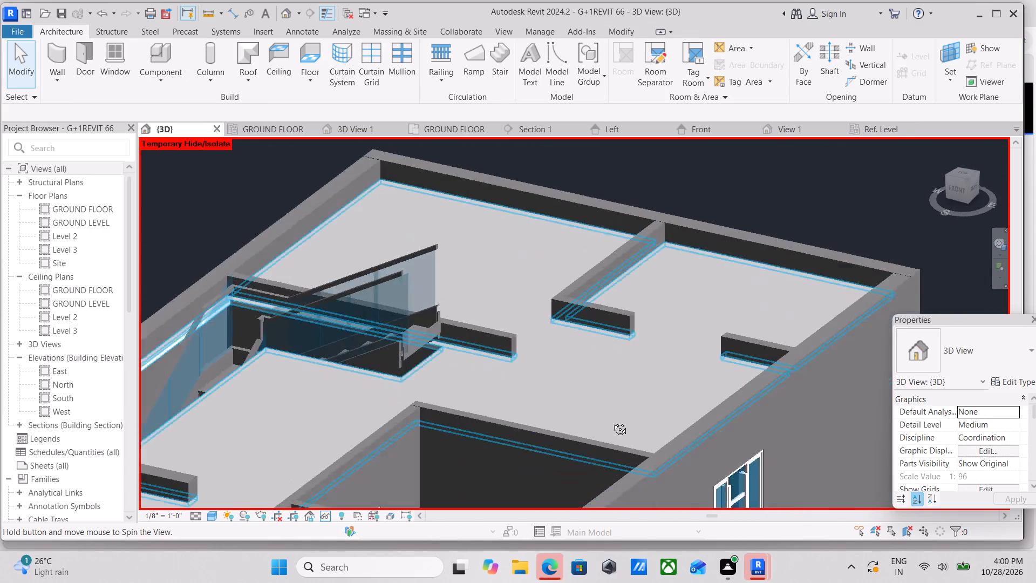
{"action": "middle_click_drag", "start_coordinate": [612, 421], "coordinate": [632, 420], "text": "shift"}
{"action": "middle_click_drag", "start_coordinate": [422, 430], "coordinate": [377, 403], "text": "shift"}
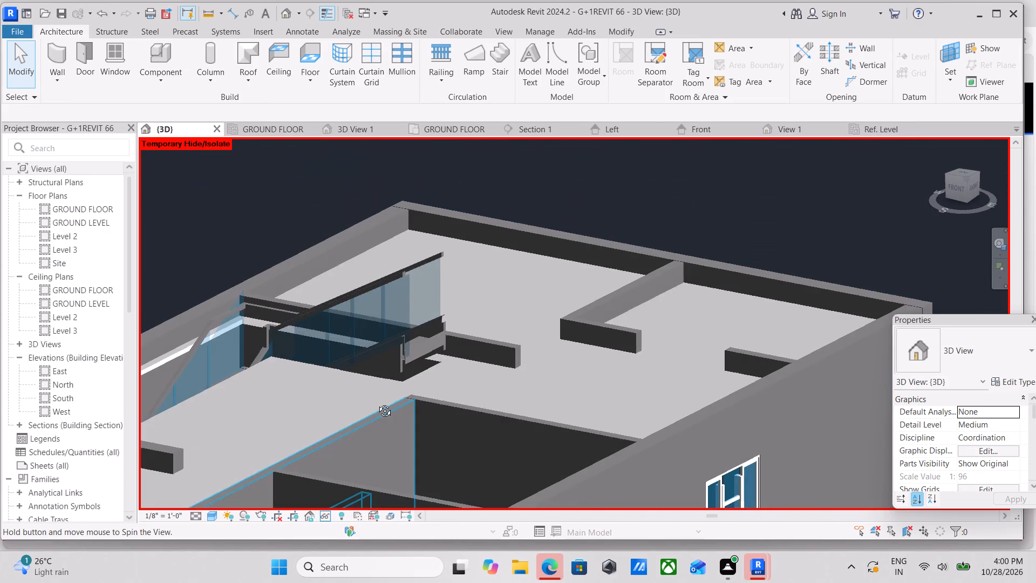
{"action": "middle_click_drag", "start_coordinate": [377, 403], "coordinate": [272, 389], "text": "shift"}
{"action": "middle_click_drag", "start_coordinate": [272, 389], "coordinate": [649, 378]}
{"action": "middle_click_drag", "start_coordinate": [439, 403], "coordinate": [647, 378], "text": "shift"}
Examine the front facade, the room ceilings and the stair opening of the whole ground floor in 3D.
{"action": "middle_click_drag", "start_coordinate": [516, 443], "coordinate": [303, 344]}
{"action": "middle_click_drag", "start_coordinate": [581, 427], "coordinate": [334, 336]}
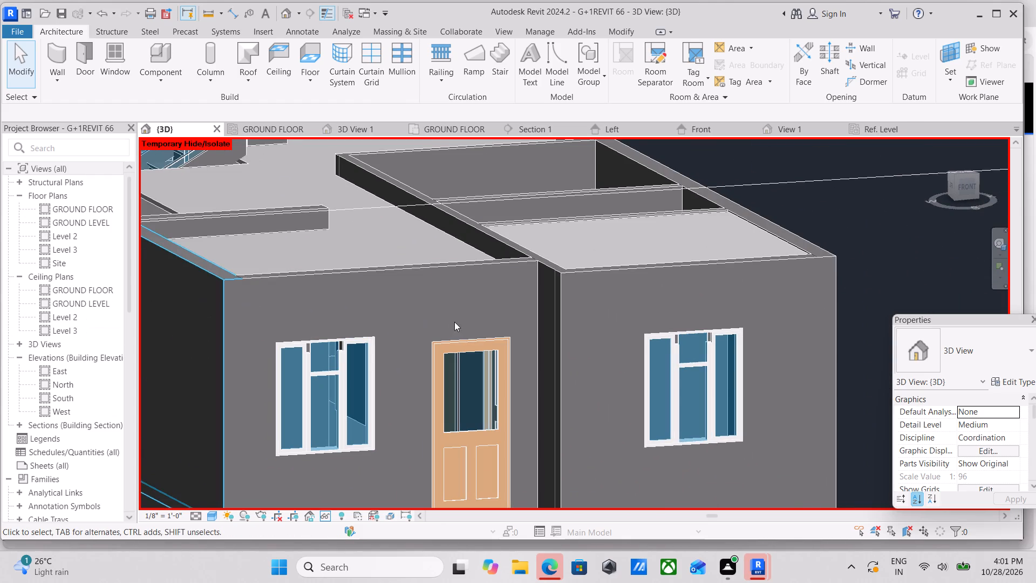
{"action": "scroll", "coordinate": [560, 300], "scroll_direction": "down", "scroll_amount": 2}
{"action": "middle_click_drag", "start_coordinate": [601, 354], "coordinate": [716, 332]}
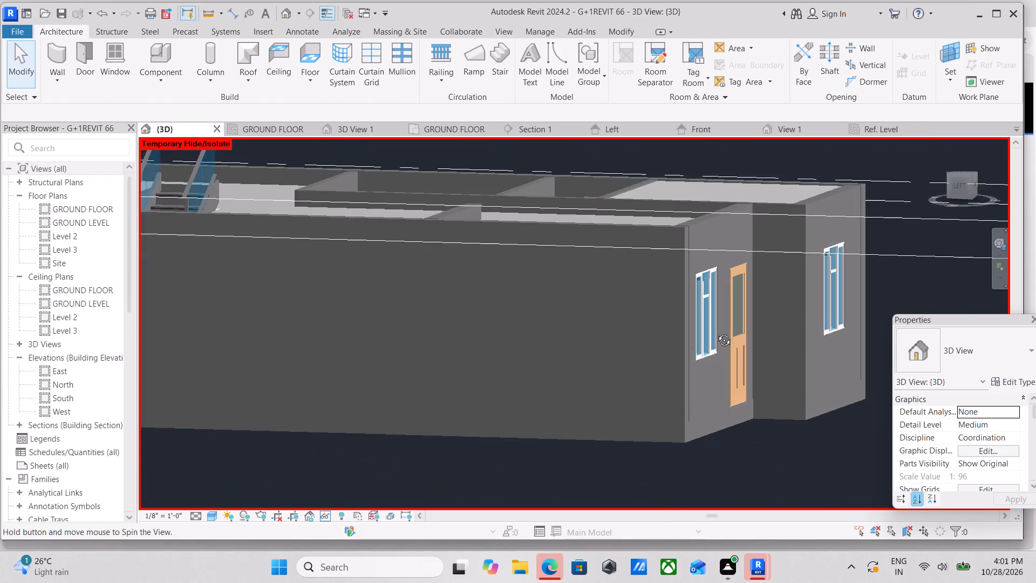
{"action": "middle_click_drag", "start_coordinate": [716, 332], "coordinate": [601, 412]}
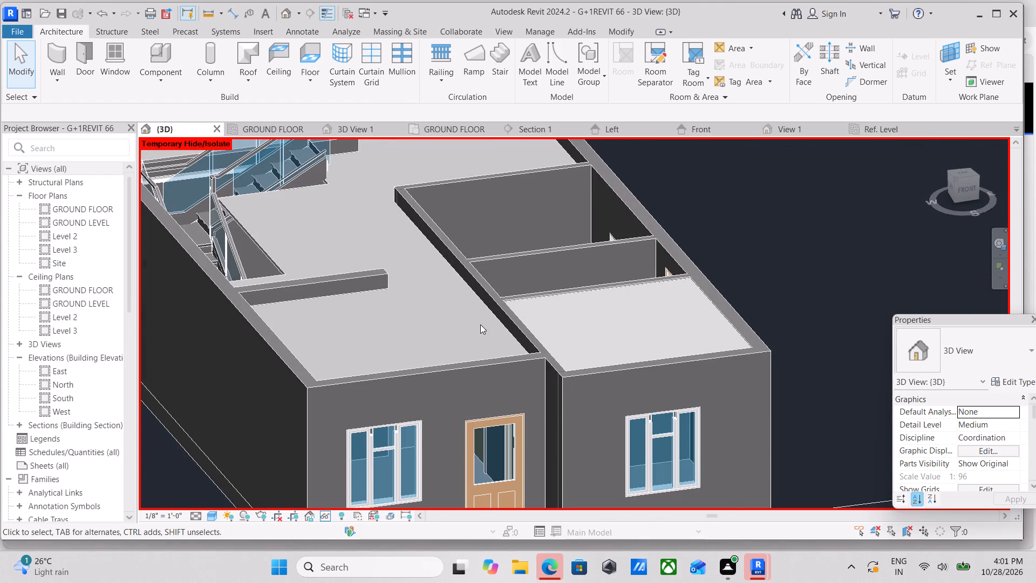
{"action": "scroll", "coordinate": [480, 324], "scroll_direction": "up", "scroll_amount": 2}
{"action": "scroll", "coordinate": [632, 344], "scroll_direction": "down", "scroll_amount": 1}
{"action": "middle_click_drag", "start_coordinate": [632, 344], "coordinate": [659, 347], "text": "shift"}
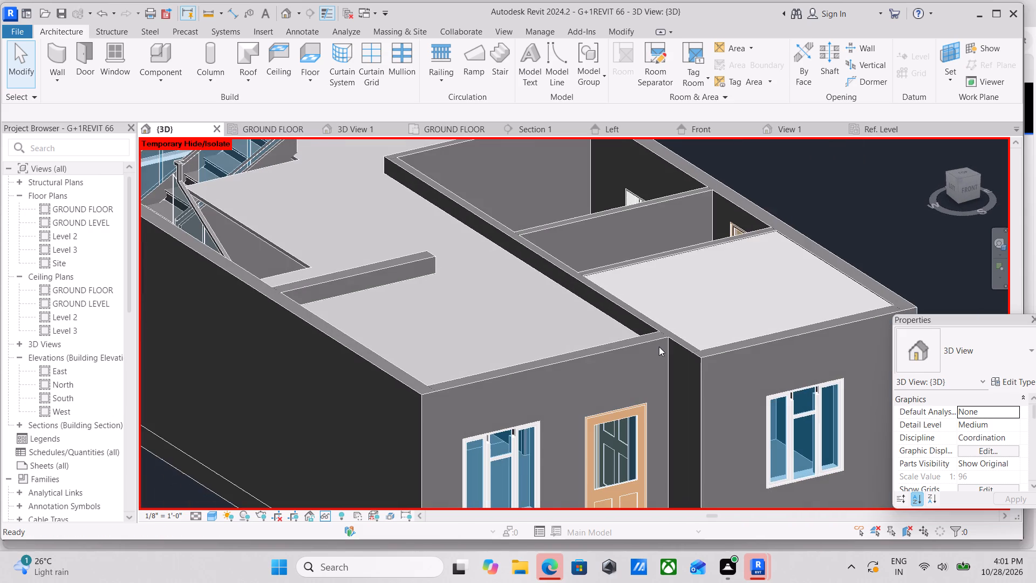
{"action": "middle_click_drag", "start_coordinate": [659, 347], "coordinate": [551, 372], "text": "shift"}
{"action": "scroll", "coordinate": [659, 347], "scroll_direction": "down", "scroll_amount": 1, "text": "shift"}
{"action": "scroll", "coordinate": [551, 372], "scroll_direction": "down", "scroll_amount": 2}
{"action": "middle_click_drag", "start_coordinate": [551, 372], "coordinate": [689, 384]}
{"action": "scroll", "coordinate": [357, 376], "scroll_direction": "up", "scroll_amount": 3}
{"action": "scroll", "coordinate": [384, 349], "scroll_direction": "down", "scroll_amount": 3}
{"action": "middle_click", "coordinate": [384, 349]}
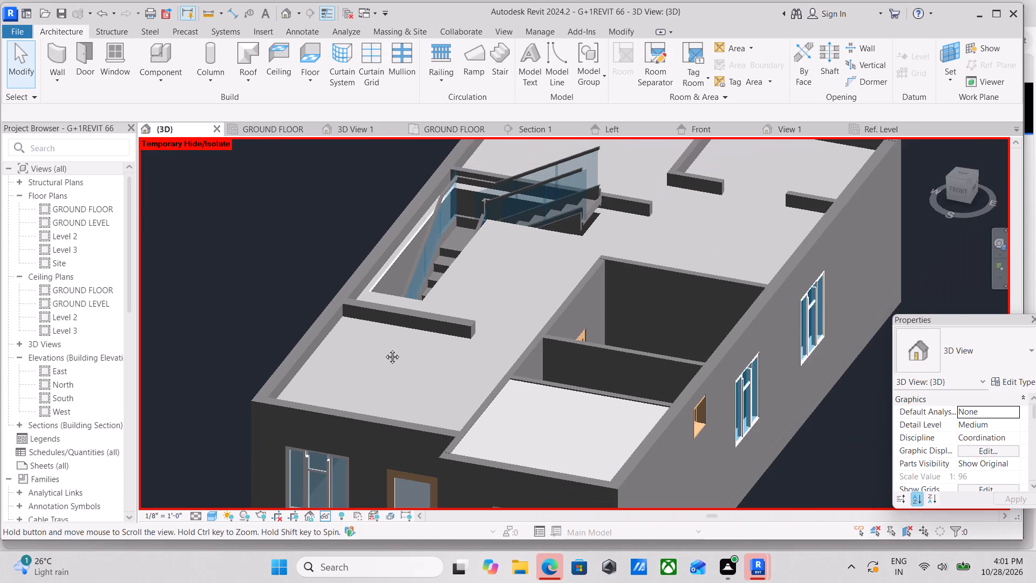
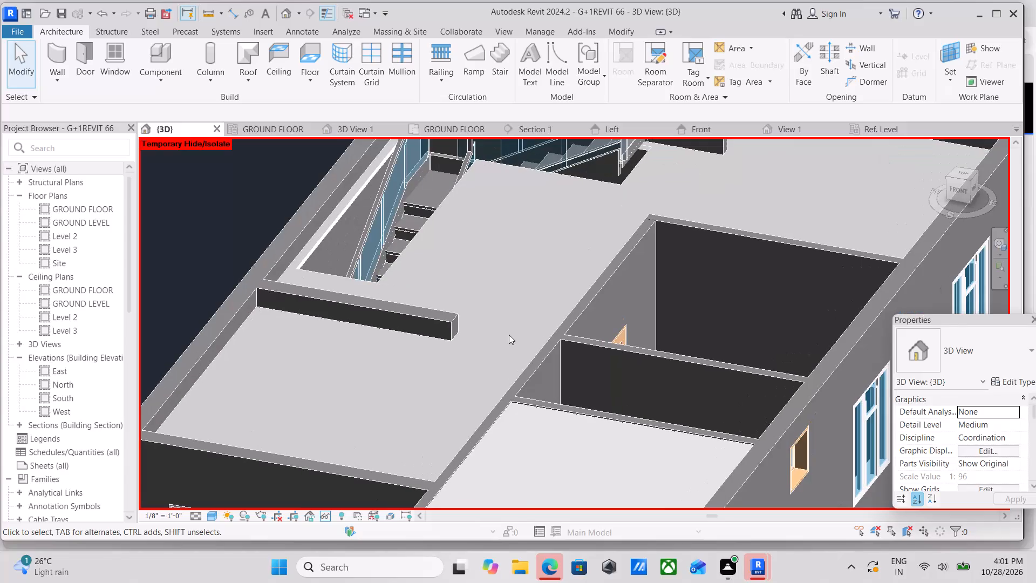
Turn off the section box of the 3D view, working from the front orientation.
{"action": "scroll", "coordinate": [396, 304], "scroll_direction": "down", "scroll_amount": 2}
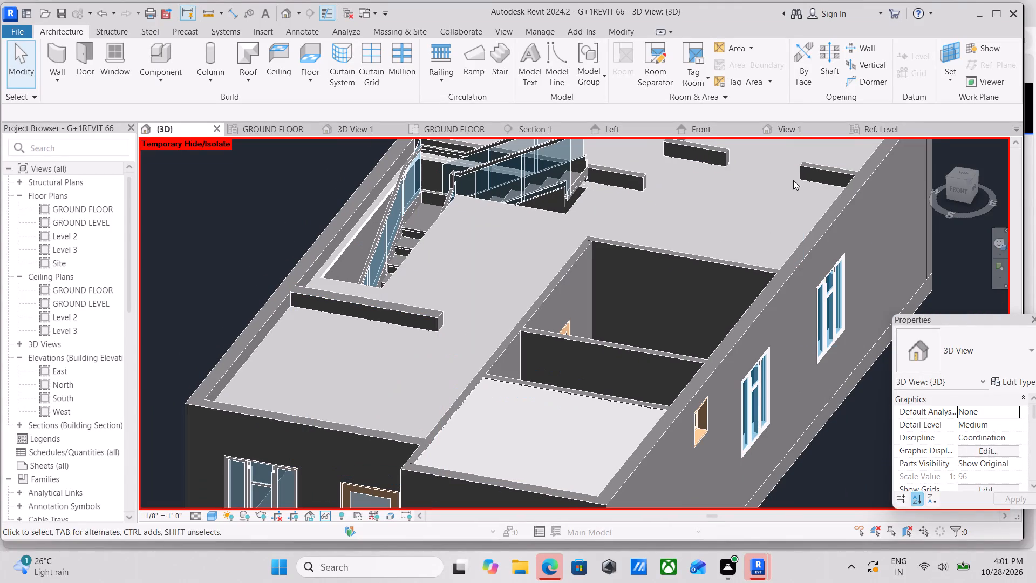
{"action": "left_click", "coordinate": [959, 191]}
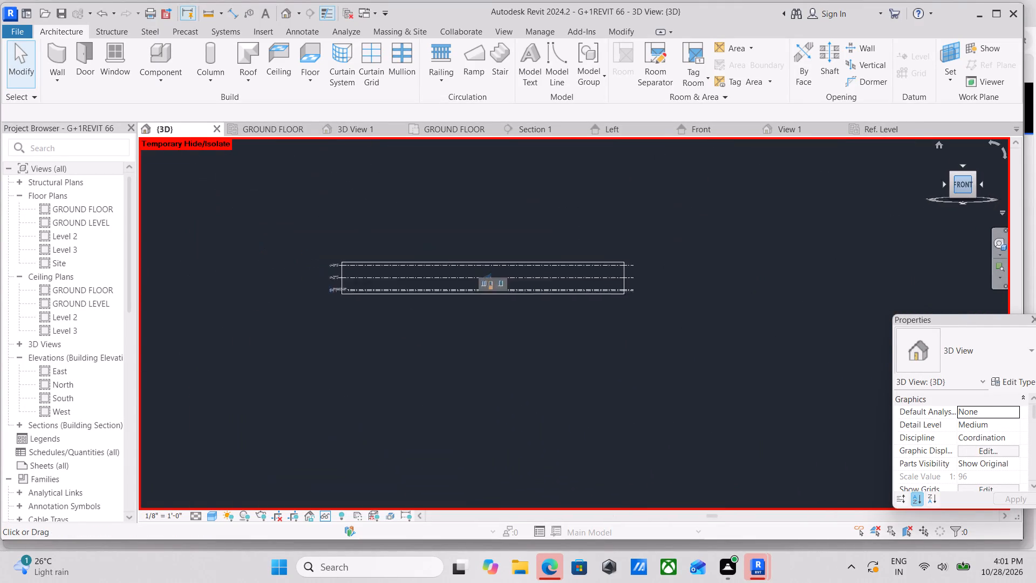
{"action": "scroll", "coordinate": [793, 304], "scroll_direction": "up", "scroll_amount": 2}
{"action": "scroll", "coordinate": [532, 351], "scroll_direction": "up", "scroll_amount": 3}
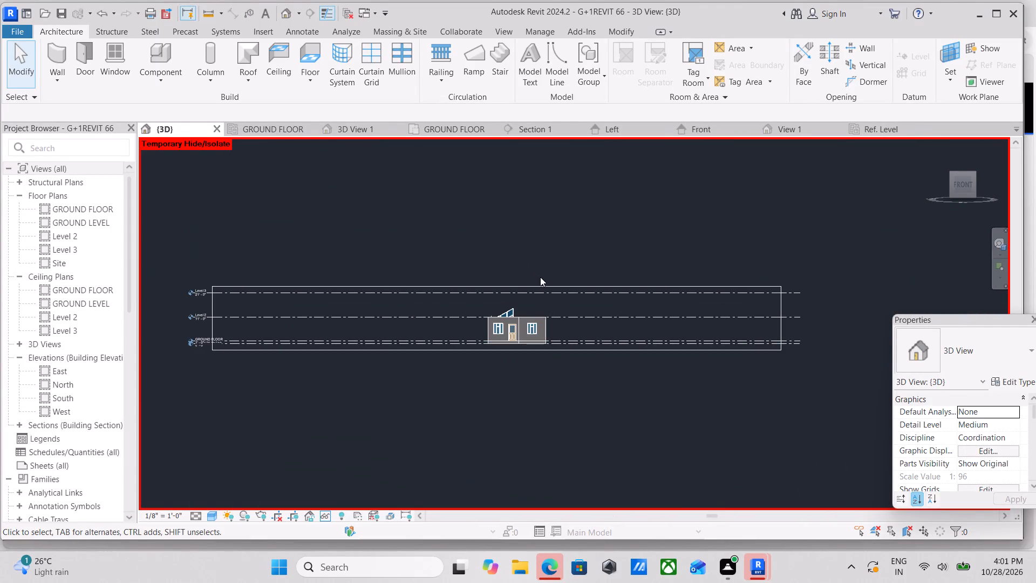
{"action": "left_click", "coordinate": [542, 289]}
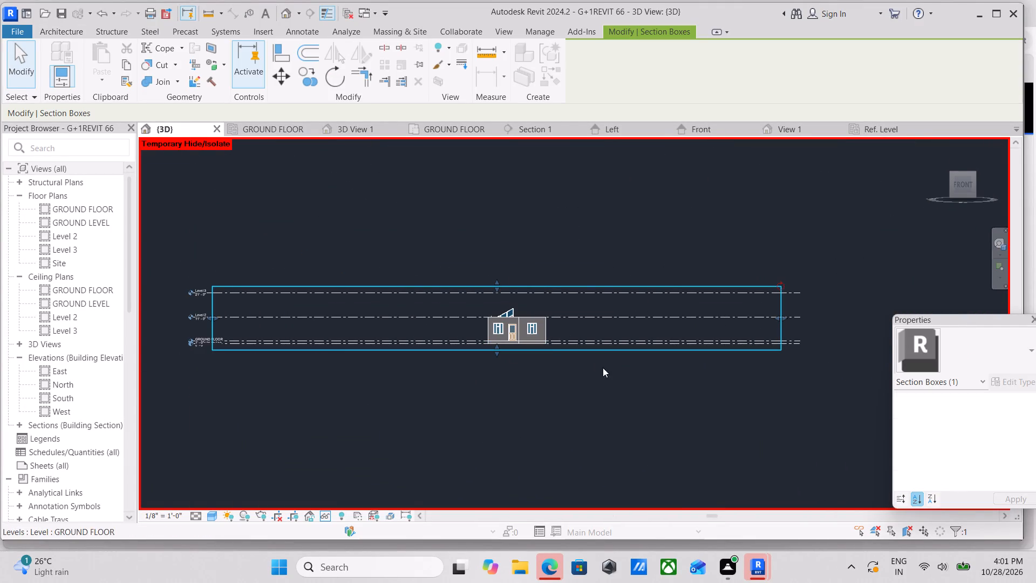
{"action": "scroll", "coordinate": [952, 396], "scroll_direction": "down", "scroll_amount": 3}
{"action": "key", "text": "Escape"}
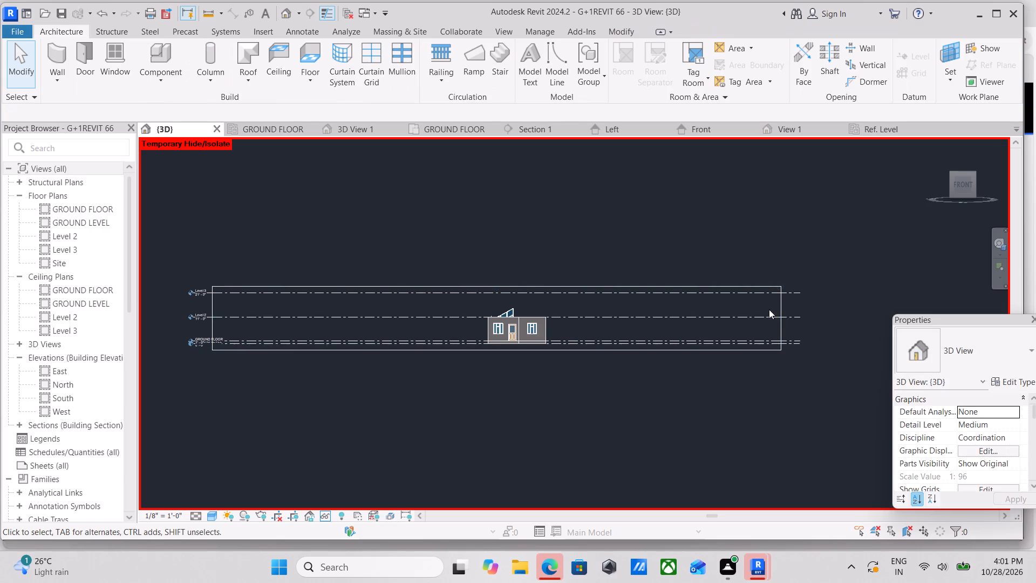
{"action": "scroll", "coordinate": [1013, 418], "scroll_direction": "down", "scroll_amount": 7}
{"action": "scroll", "coordinate": [996, 459], "scroll_direction": "down", "scroll_amount": 3}
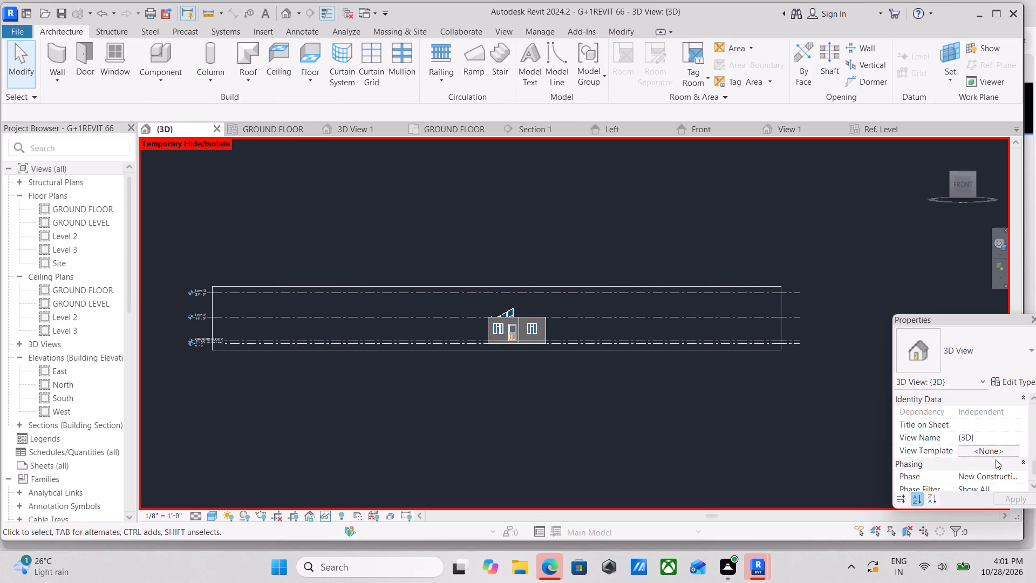
{"action": "scroll", "coordinate": [994, 465], "scroll_direction": "down", "scroll_amount": 4}
{"action": "scroll", "coordinate": [969, 451], "scroll_direction": "up", "scroll_amount": 2}
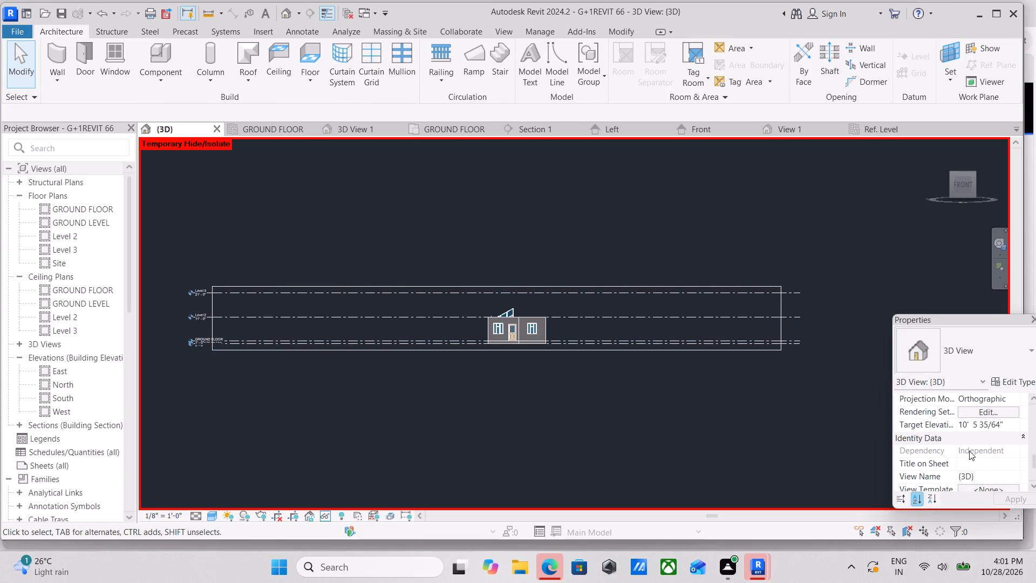
{"action": "scroll", "coordinate": [970, 450], "scroll_direction": "down", "scroll_amount": 3}
{"action": "scroll", "coordinate": [970, 450], "scroll_direction": "up", "scroll_amount": 6}
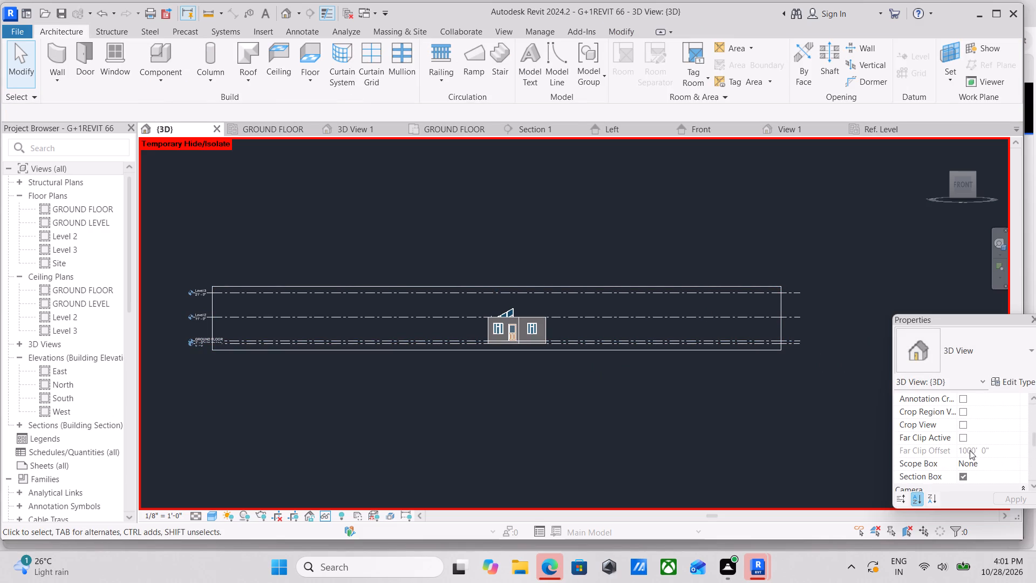
{"action": "scroll", "coordinate": [970, 450], "scroll_direction": "up", "scroll_amount": 4}
{"action": "scroll", "coordinate": [970, 450], "scroll_direction": "down", "scroll_amount": 2}
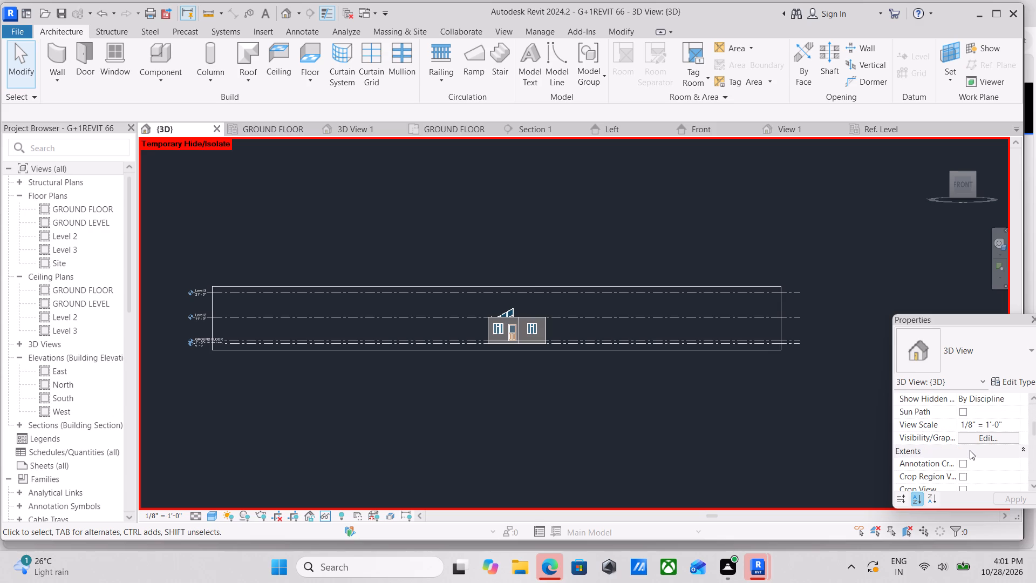
{"action": "scroll", "coordinate": [970, 450], "scroll_direction": "down", "scroll_amount": 3}
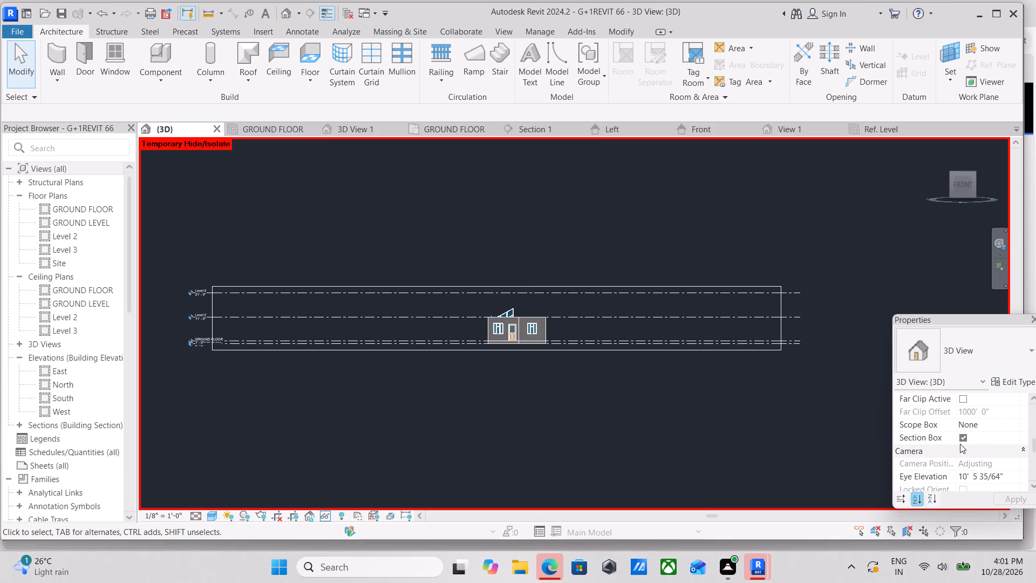
{"action": "left_click", "coordinate": [965, 435]}
{"action": "scroll", "coordinate": [599, 392], "scroll_direction": "up", "scroll_amount": 3}
{"action": "scroll", "coordinate": [514, 344], "scroll_direction": "up", "scroll_amount": 3}
{"action": "middle_click_drag", "start_coordinate": [904, 457], "coordinate": [896, 449]}
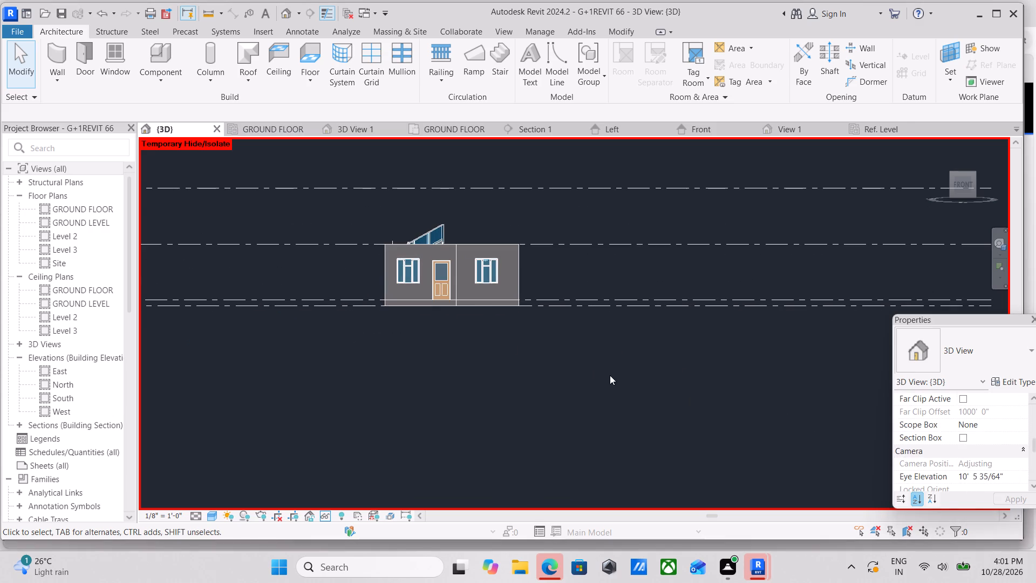
Shorten the GROUND FLOOR level line so its head sits close to the GROUND LEVEL head.
{"action": "scroll", "coordinate": [610, 375], "scroll_direction": "down", "scroll_amount": 2}
{"action": "middle_click_drag", "start_coordinate": [610, 375], "coordinate": [748, 448]}
{"action": "scroll", "coordinate": [649, 392], "scroll_direction": "up", "scroll_amount": 3}
{"action": "middle_click_drag", "start_coordinate": [330, 304], "coordinate": [328, 320]}
{"action": "middle_click_drag", "start_coordinate": [329, 368], "coordinate": [346, 383]}
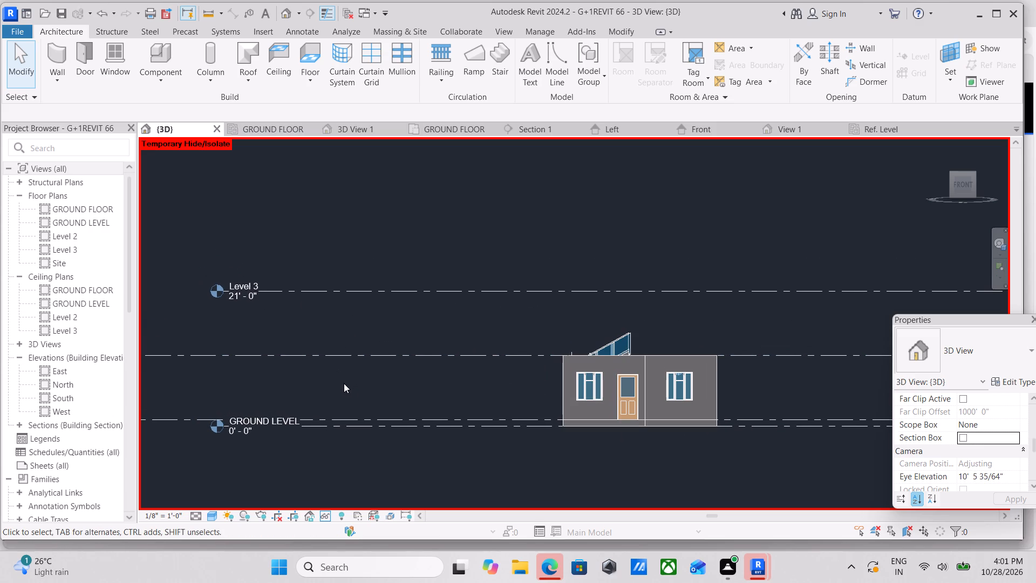
{"action": "scroll", "coordinate": [344, 383], "scroll_direction": "down", "scroll_amount": 2}
{"action": "middle_click_drag", "start_coordinate": [344, 383], "coordinate": [564, 392]}
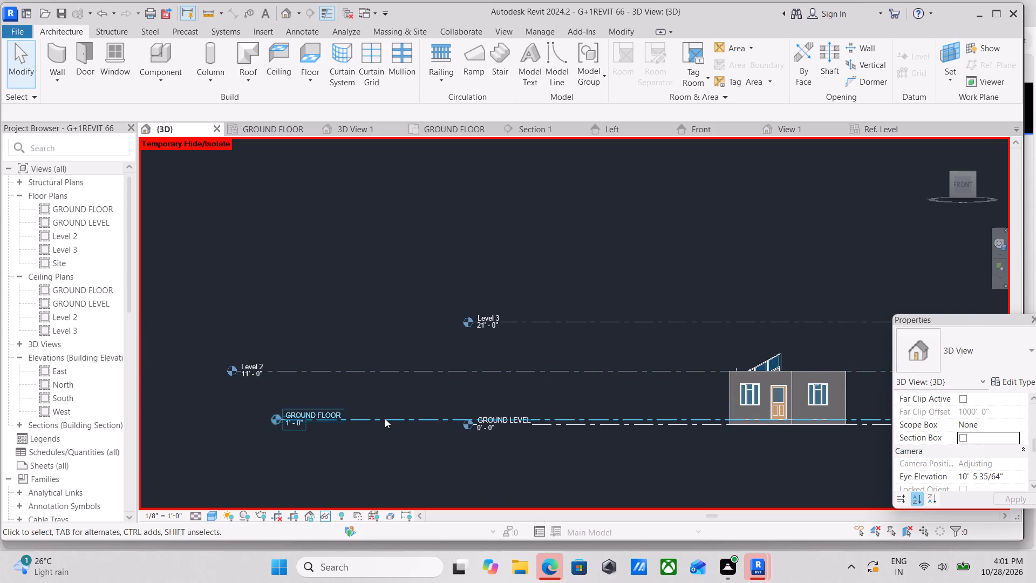
{"action": "left_click", "coordinate": [385, 418]}
{"action": "middle_click_drag", "start_coordinate": [478, 482], "coordinate": [426, 480]}
{"action": "scroll", "coordinate": [211, 425], "scroll_direction": "up", "scroll_amount": 4}
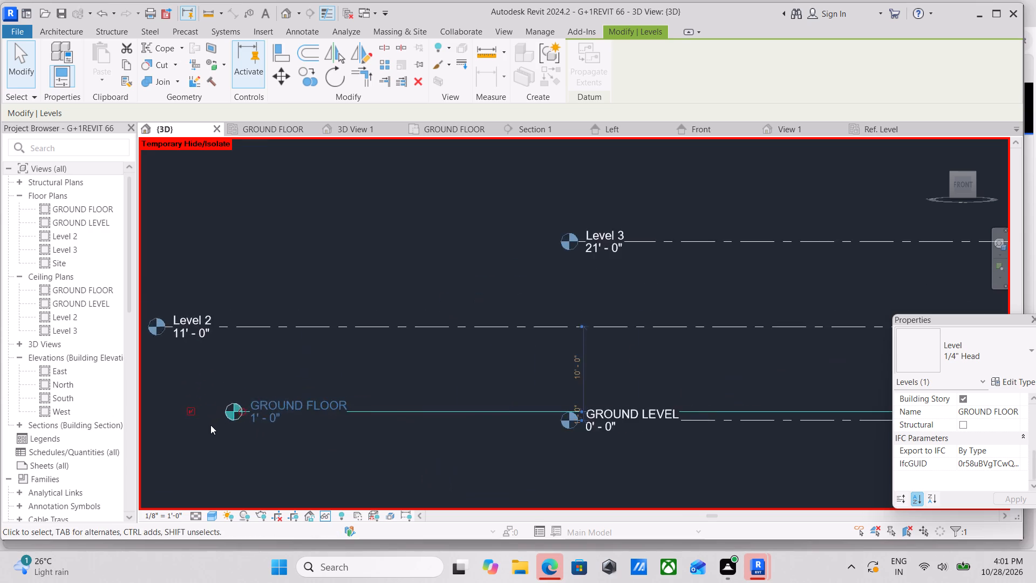
{"action": "scroll", "coordinate": [210, 425], "scroll_direction": "up", "scroll_amount": 3}
{"action": "left_click_drag", "start_coordinate": [259, 406], "coordinate": [530, 414]}
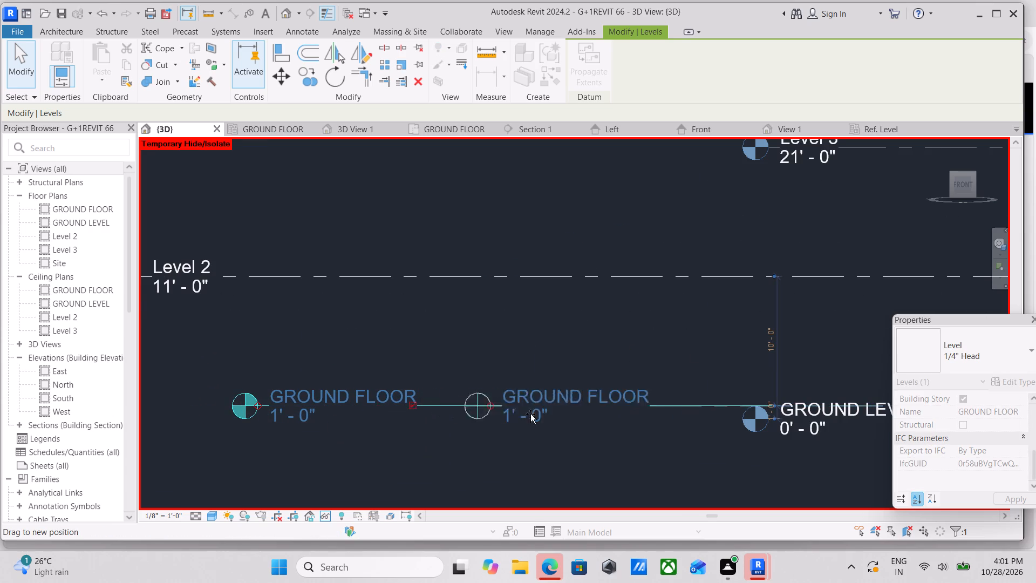
{"action": "left_click_drag", "start_coordinate": [530, 414], "coordinate": [700, 405]}
{"action": "middle_click_drag", "start_coordinate": [708, 401], "coordinate": [273, 410]}
{"action": "scroll", "coordinate": [404, 321], "scroll_direction": "down", "scroll_amount": 3}
{"action": "middle_click_drag", "start_coordinate": [510, 326], "coordinate": [526, 354]}
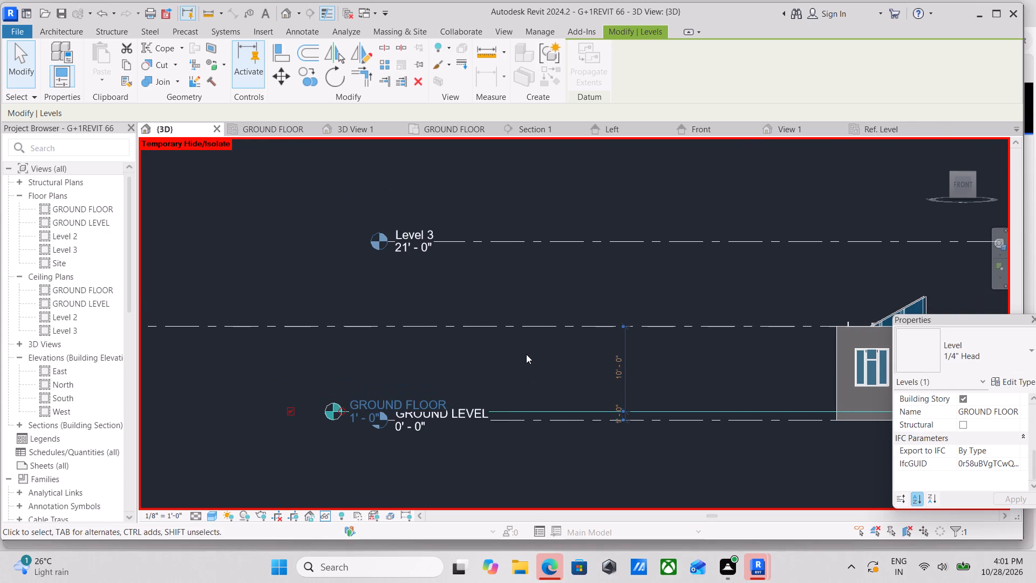
{"action": "key", "text": "Escape"}
Shorten the Level 2 line toward the house so its head roughly lines up with the Level 3 head.
{"action": "left_click", "coordinate": [428, 323]}
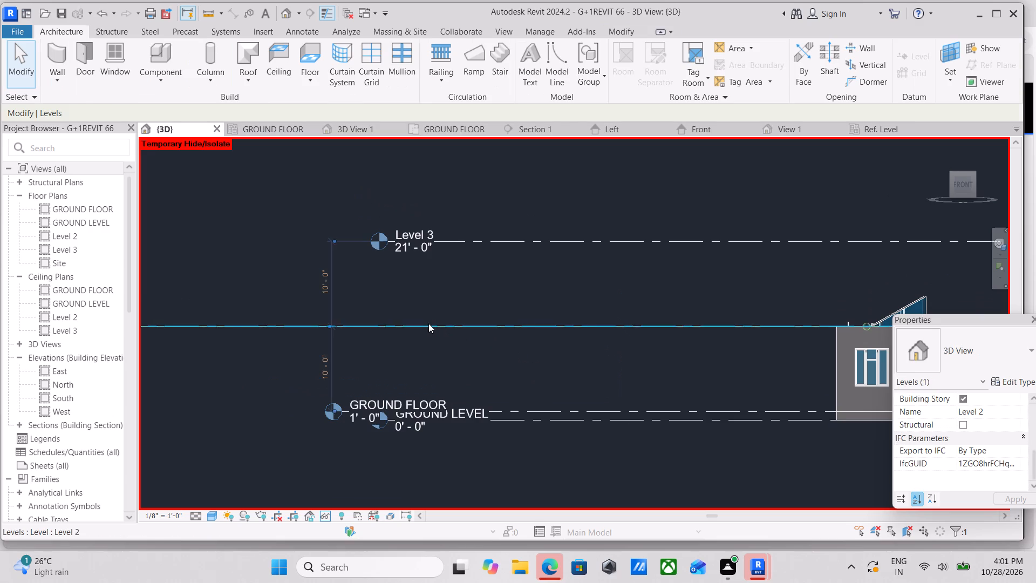
{"action": "scroll", "coordinate": [428, 323], "scroll_direction": "down", "scroll_amount": 3}
{"action": "middle_click_drag", "start_coordinate": [428, 323], "coordinate": [777, 376]}
{"action": "scroll", "coordinate": [512, 375], "scroll_direction": "up", "scroll_amount": 9}
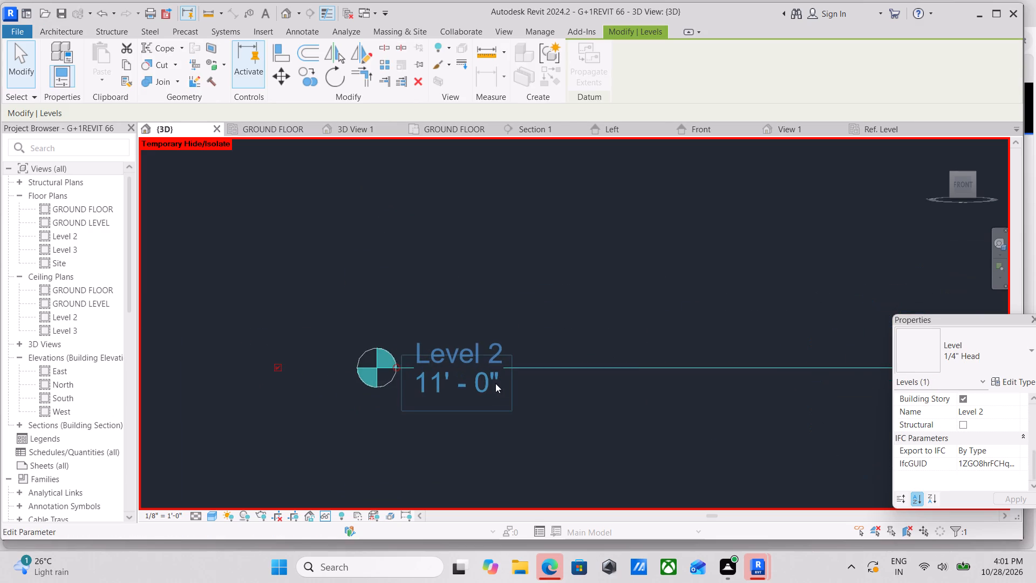
{"action": "left_click_drag", "start_coordinate": [395, 365], "coordinate": [672, 385]}
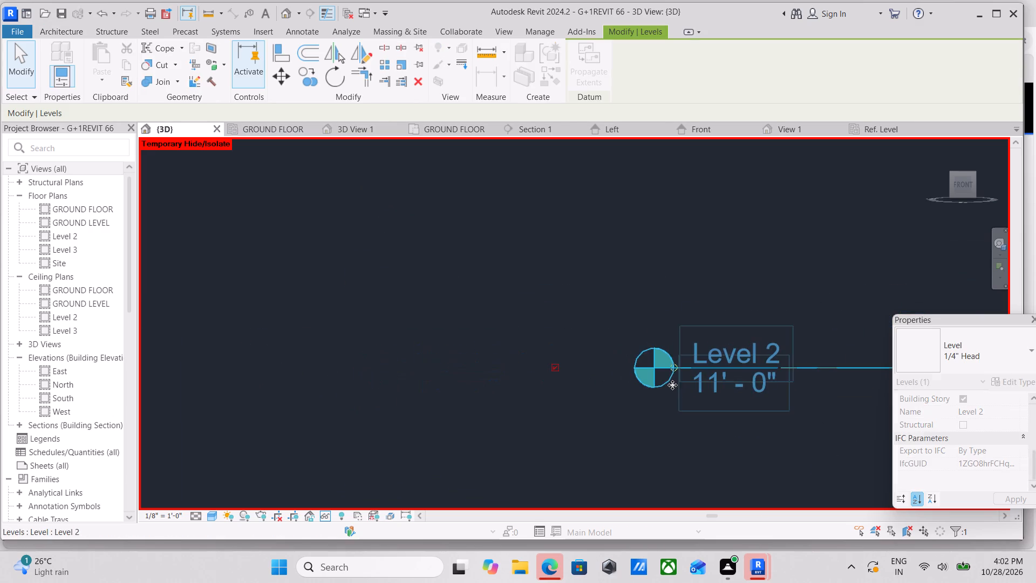
{"action": "middle_click_drag", "start_coordinate": [672, 385], "coordinate": [163, 337]}
{"action": "scroll", "coordinate": [189, 310], "scroll_direction": "down", "scroll_amount": 2}
{"action": "middle_click", "coordinate": [392, 314]}
{"action": "scroll", "coordinate": [392, 314], "scroll_direction": "down", "scroll_amount": 2}
{"action": "middle_click_drag", "start_coordinate": [440, 320], "coordinate": [367, 342]}
{"action": "scroll", "coordinate": [275, 330], "scroll_direction": "down", "scroll_amount": 2}
{"action": "middle_click_drag", "start_coordinate": [385, 320], "coordinate": [481, 309]}
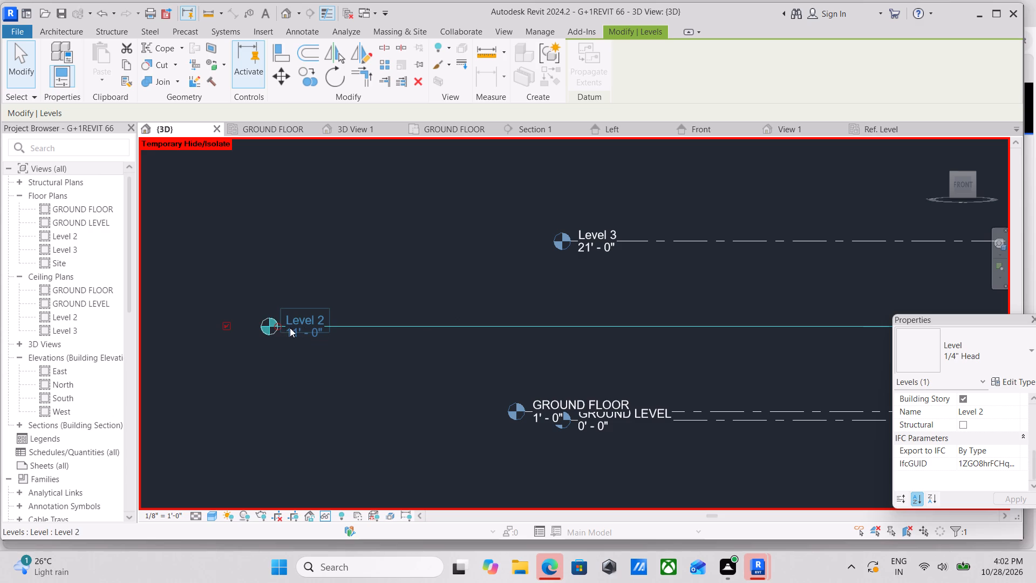
{"action": "left_click_drag", "start_coordinate": [277, 324], "coordinate": [558, 323]}
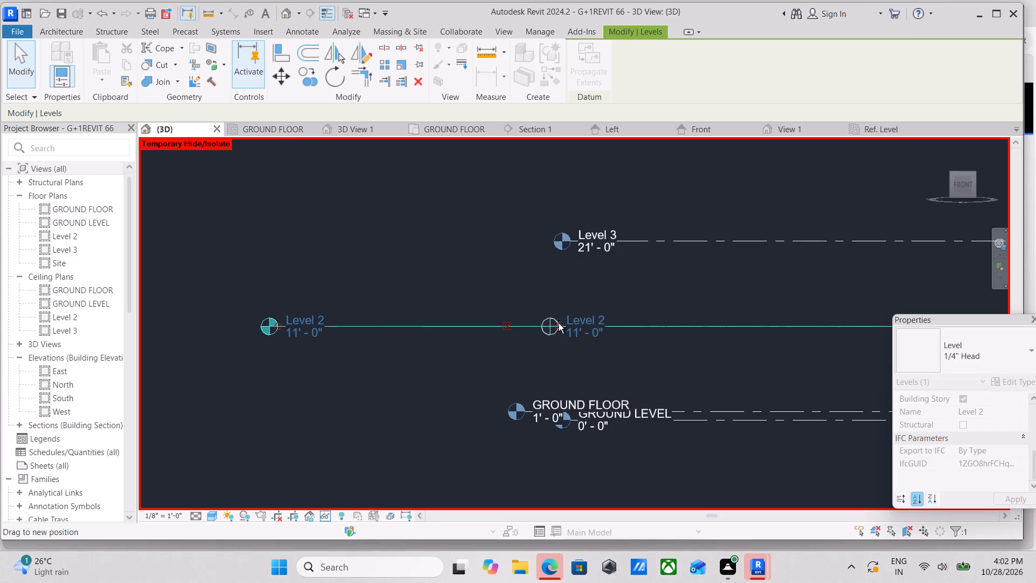
{"action": "left_click_drag", "start_coordinate": [558, 323], "coordinate": [600, 323]}
{"action": "scroll", "coordinate": [641, 316], "scroll_direction": "down", "scroll_amount": 1}
{"action": "middle_click_drag", "start_coordinate": [641, 316], "coordinate": [456, 338]}
{"action": "scroll", "coordinate": [447, 260], "scroll_direction": "up", "scroll_amount": 3}
{"action": "scroll", "coordinate": [534, 277], "scroll_direction": "down", "scroll_amount": 2}
{"action": "middle_click_drag", "start_coordinate": [534, 277], "coordinate": [54, 280]}
{"action": "scroll", "coordinate": [195, 281], "scroll_direction": "down", "scroll_amount": 2}
{"action": "middle_click", "coordinate": [195, 281]}
{"action": "scroll", "coordinate": [399, 367], "scroll_direction": "down", "scroll_amount": 2}
{"action": "key", "text": "Escape"}
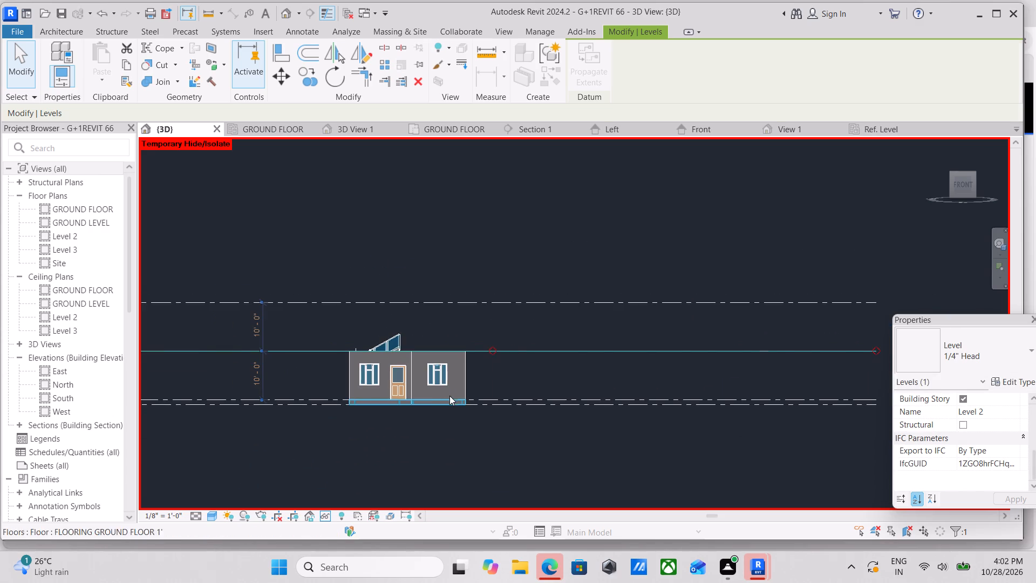
Examine the house in 3D from above, including the front facade, ceilings and stair opening relative to the level lines.
{"action": "scroll", "coordinate": [452, 394], "scroll_direction": "down", "scroll_amount": 4}
{"action": "middle_click_drag", "start_coordinate": [455, 378], "coordinate": [570, 502], "text": "shift"}
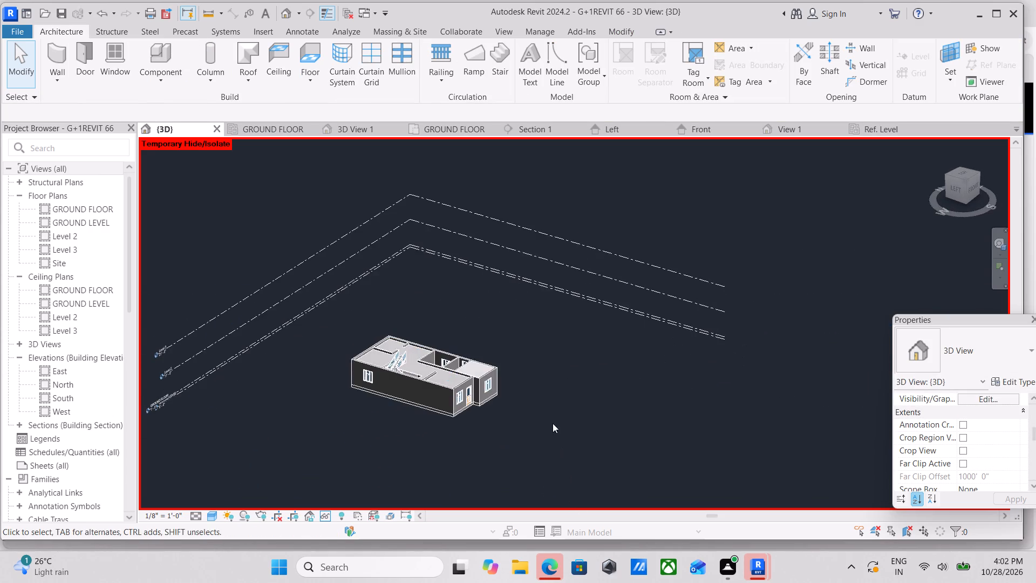
{"action": "middle_click_drag", "start_coordinate": [553, 423], "coordinate": [326, 474], "text": "shift"}
{"action": "scroll", "coordinate": [424, 430], "scroll_direction": "up", "scroll_amount": 1, "text": "shift"}
{"action": "middle_click_drag", "start_coordinate": [424, 430], "coordinate": [410, 467], "text": "shift"}
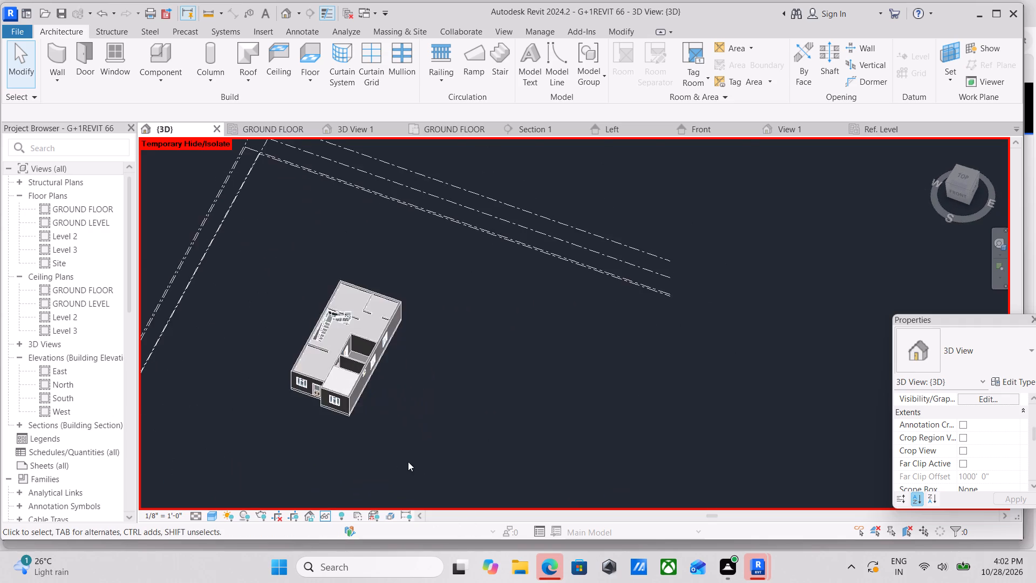
{"action": "scroll", "coordinate": [375, 433], "scroll_direction": "up", "scroll_amount": 6}
{"action": "middle_click_drag", "start_coordinate": [310, 405], "coordinate": [375, 500]}
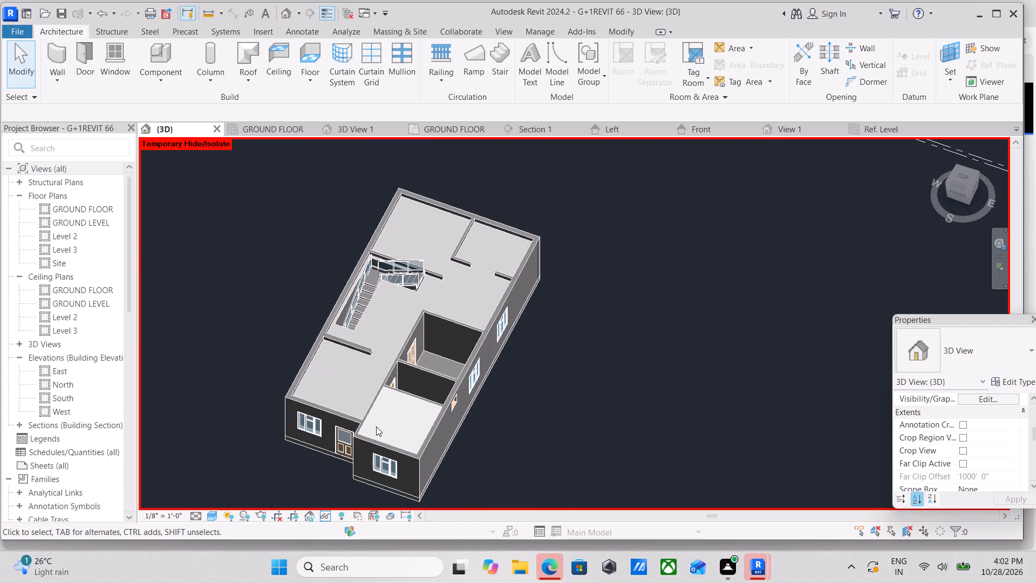
{"action": "scroll", "coordinate": [376, 426], "scroll_direction": "up", "scroll_amount": 7}
{"action": "middle_click_drag", "start_coordinate": [302, 431], "coordinate": [463, 329]}
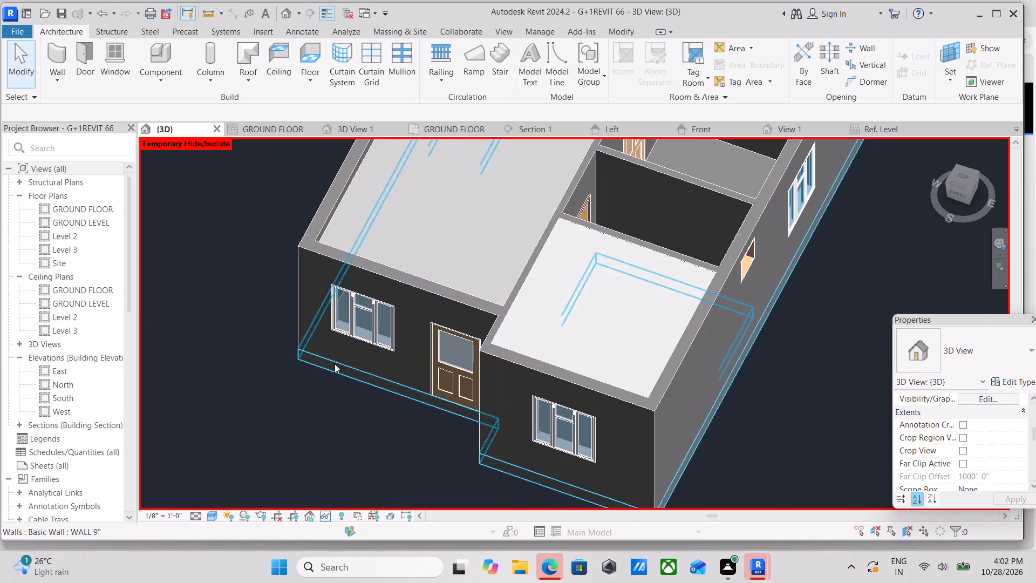
{"action": "scroll", "coordinate": [313, 362], "scroll_direction": "down", "scroll_amount": 3}
{"action": "scroll", "coordinate": [376, 348], "scroll_direction": "down", "scroll_amount": 3}
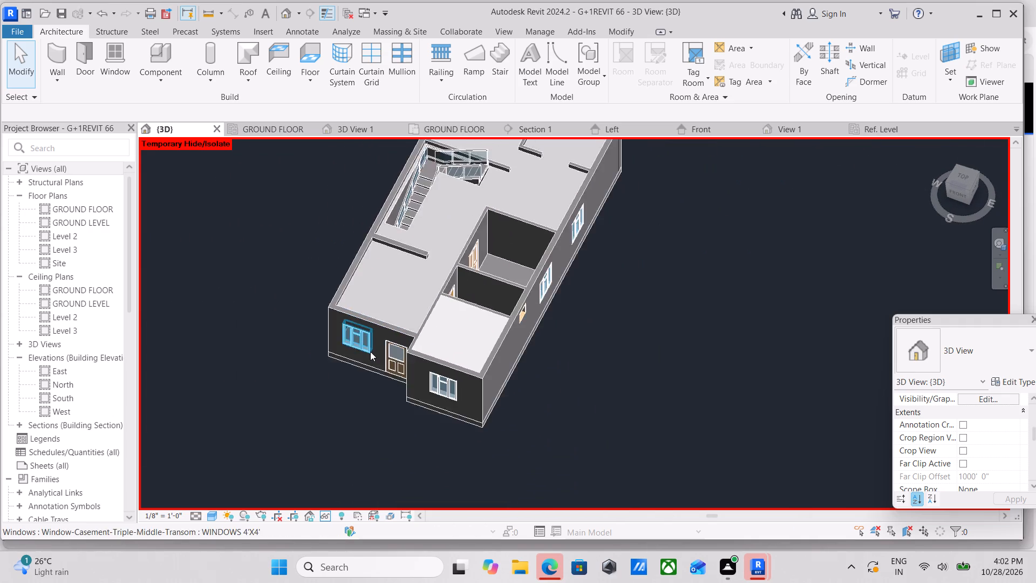
{"action": "scroll", "coordinate": [370, 351], "scroll_direction": "down", "scroll_amount": 2}
{"action": "middle_click_drag", "start_coordinate": [371, 358], "coordinate": [435, 443]}
{"action": "scroll", "coordinate": [435, 443], "scroll_direction": "up", "scroll_amount": 1}
{"action": "scroll", "coordinate": [438, 437], "scroll_direction": "down", "scroll_amount": 2}
{"action": "middle_click_drag", "start_coordinate": [438, 437], "coordinate": [456, 426]}
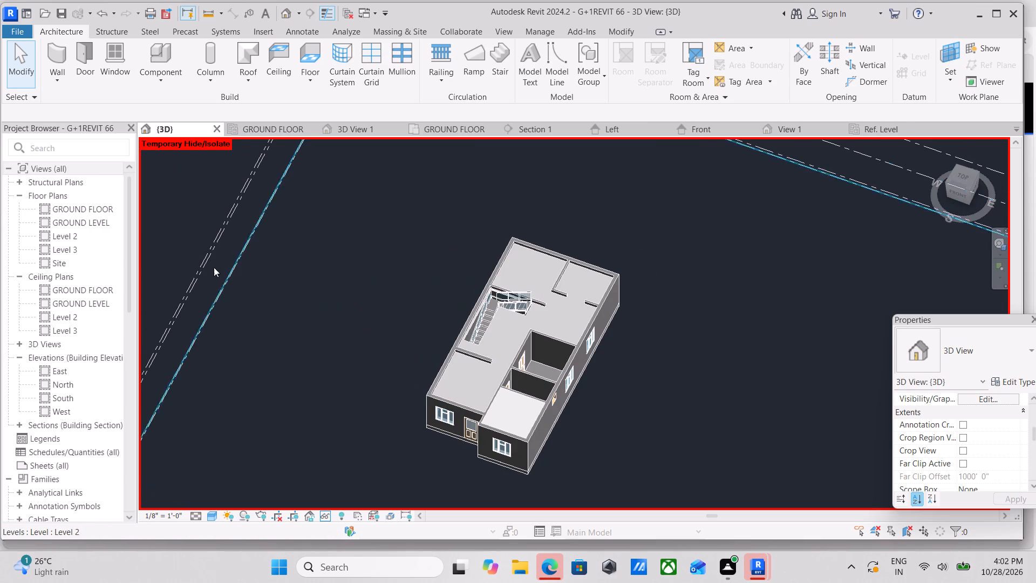
Reset the temporary hide/isolate in the 3D view to bring back all hidden elements, including the reference floor plan drawings.
{"action": "left_click", "coordinate": [958, 190]}
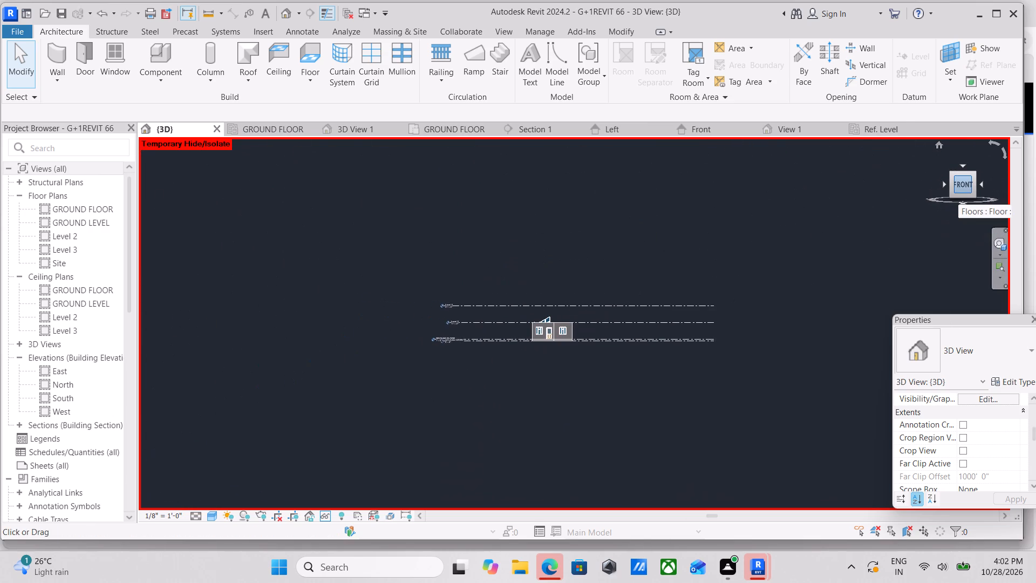
{"action": "scroll", "coordinate": [679, 280], "scroll_direction": "up", "scroll_amount": 2}
{"action": "scroll", "coordinate": [446, 339], "scroll_direction": "up", "scroll_amount": 8}
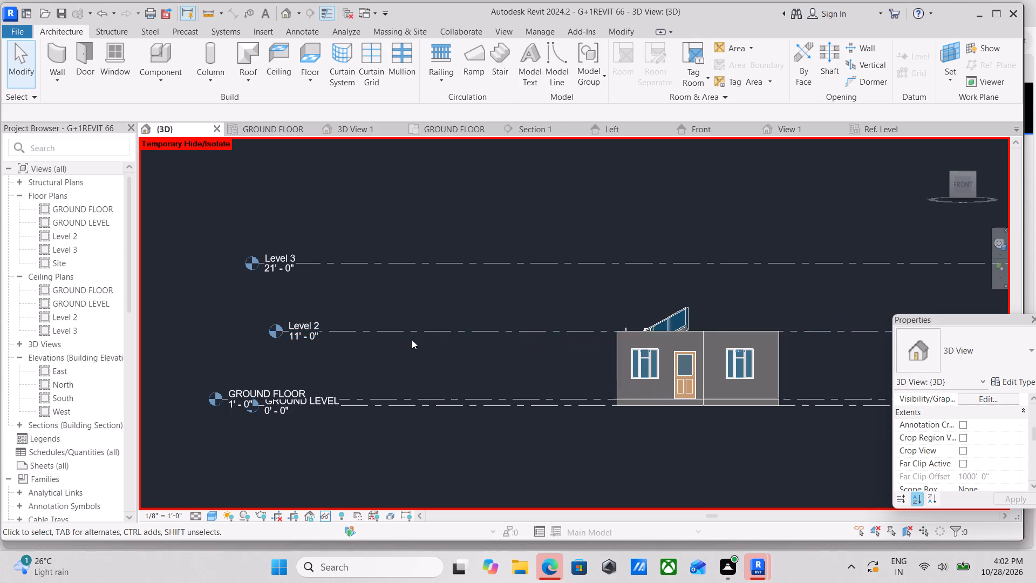
{"action": "scroll", "coordinate": [412, 340], "scroll_direction": "down", "scroll_amount": 3}
{"action": "scroll", "coordinate": [523, 388], "scroll_direction": "down", "scroll_amount": 2}
{"action": "middle_click_drag", "start_coordinate": [524, 387], "coordinate": [480, 458]}
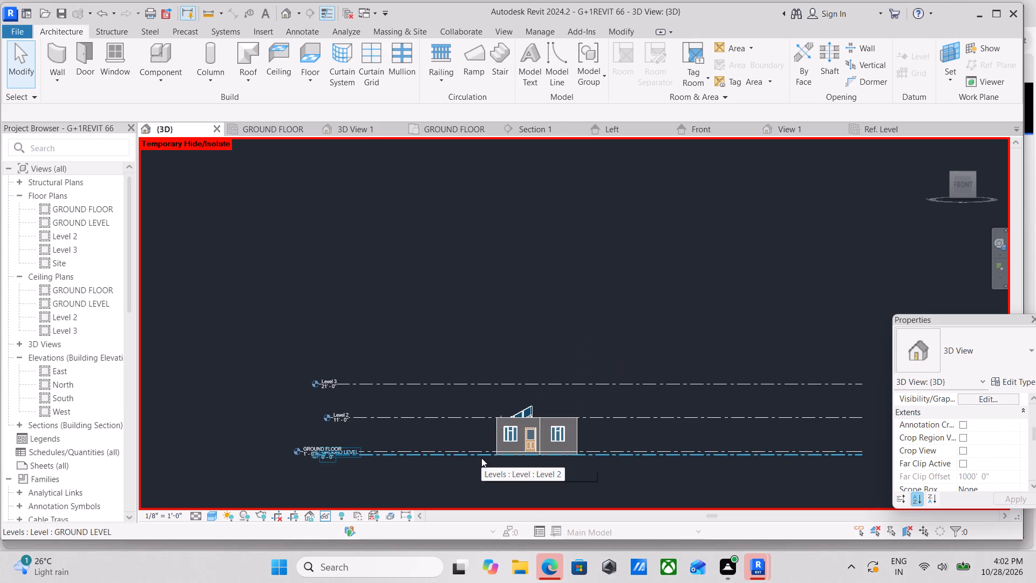
{"action": "type", "text": "hh"}
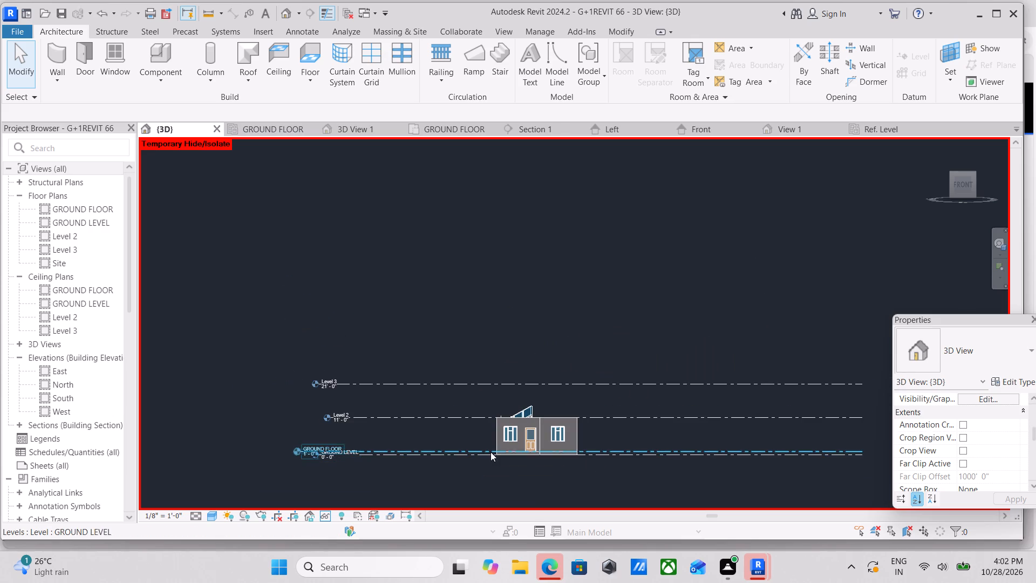
{"action": "type", "text": "hr"}
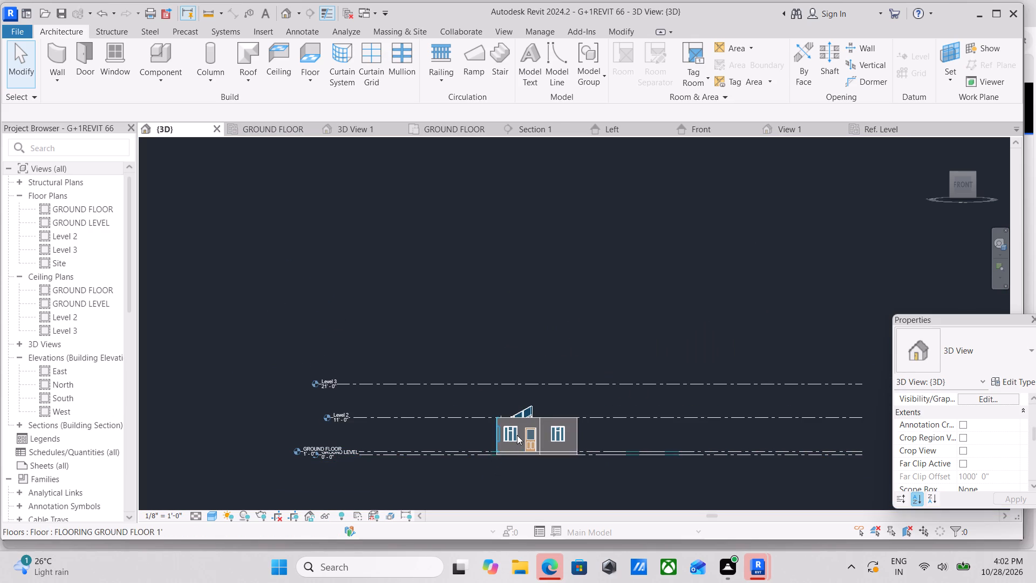
{"action": "scroll", "coordinate": [518, 435], "scroll_direction": "down", "scroll_amount": 1}
{"action": "middle_click_drag", "start_coordinate": [537, 466], "coordinate": [466, 577], "text": "shift"}
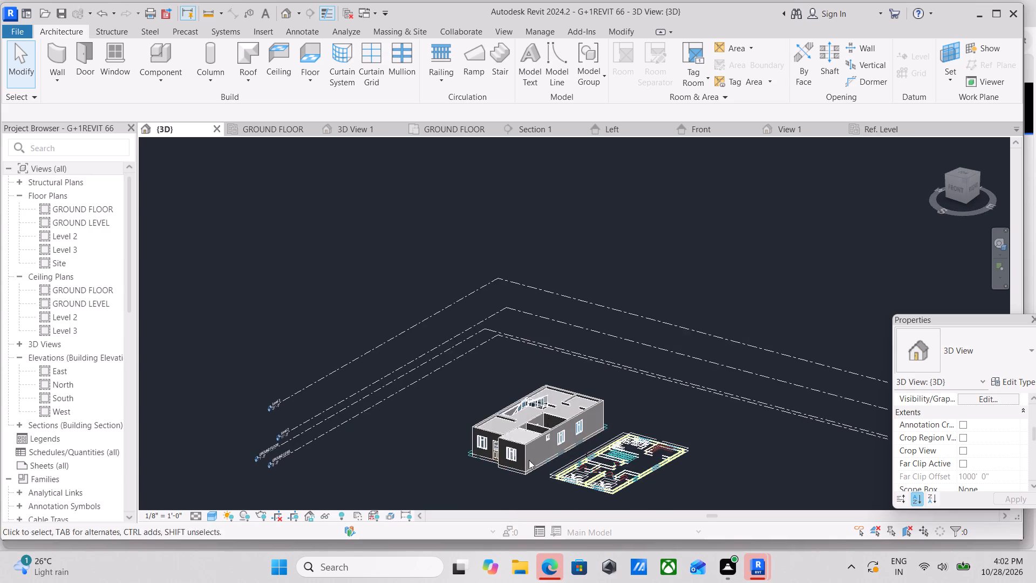
Copy the imported G+1 FLOOR PLAN.dwg drawing and paste it aligned to Level 2.
{"action": "middle_click_drag", "start_coordinate": [548, 416], "coordinate": [584, 490], "text": "shift"}
{"action": "scroll", "coordinate": [679, 503], "scroll_direction": "up", "scroll_amount": 9}
{"action": "middle_click_drag", "start_coordinate": [628, 504], "coordinate": [633, 412]}
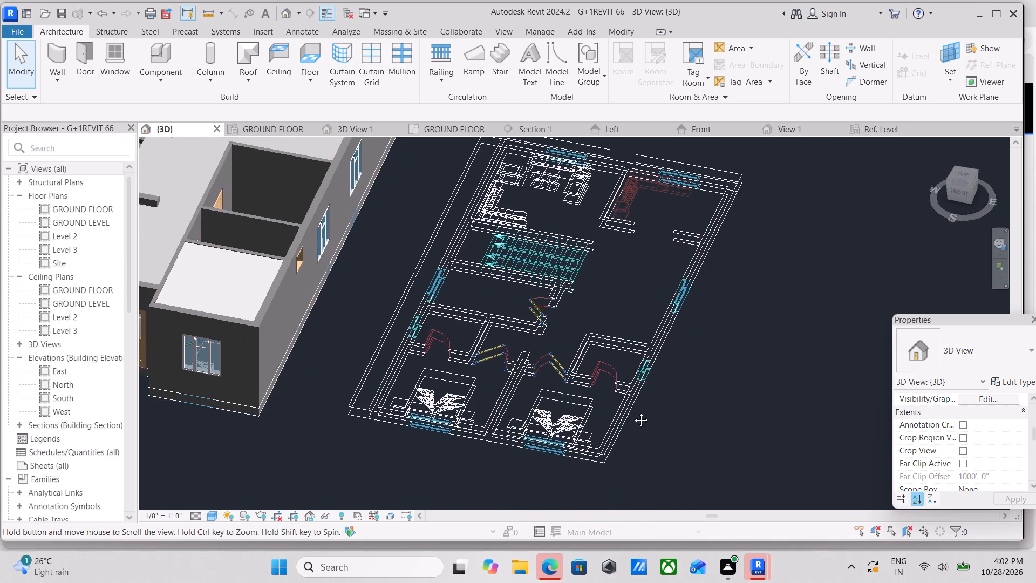
{"action": "middle_click_drag", "start_coordinate": [633, 412], "coordinate": [644, 383]}
{"action": "scroll", "coordinate": [638, 384], "scroll_direction": "up", "scroll_amount": 3}
{"action": "left_click", "coordinate": [608, 370]}
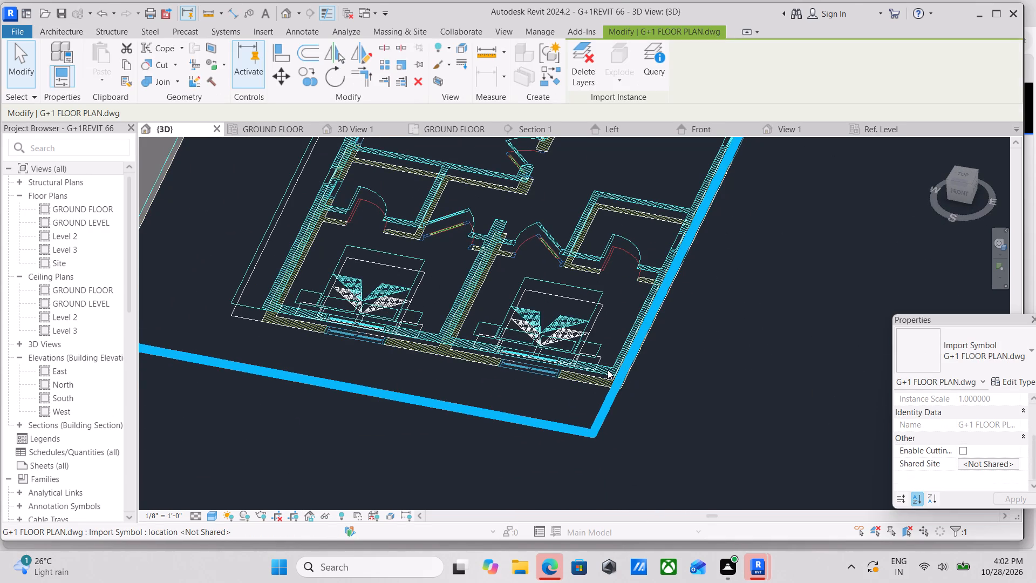
{"action": "left_click", "coordinate": [955, 191]}
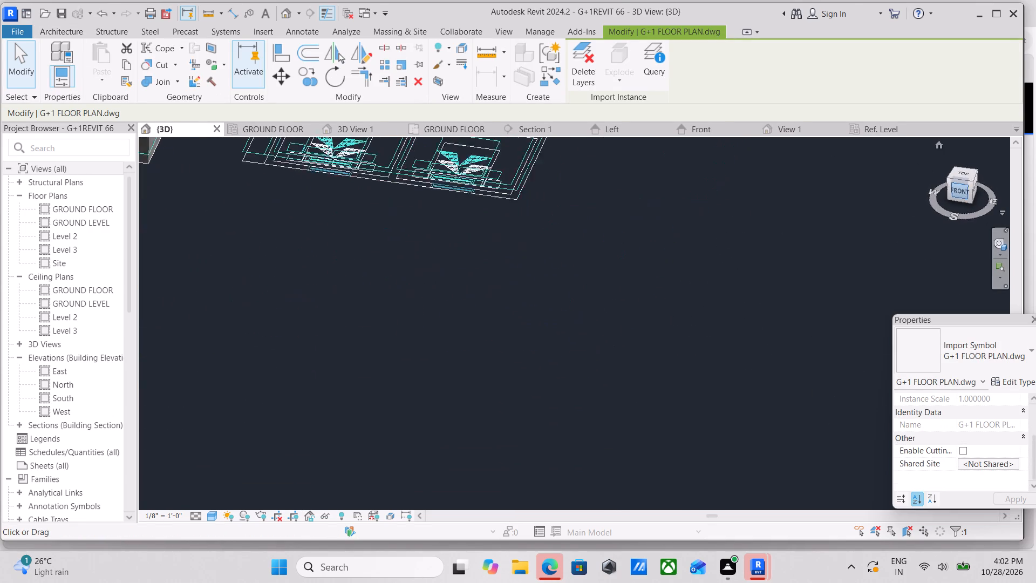
{"action": "scroll", "coordinate": [582, 321], "scroll_direction": "up", "scroll_amount": 2}
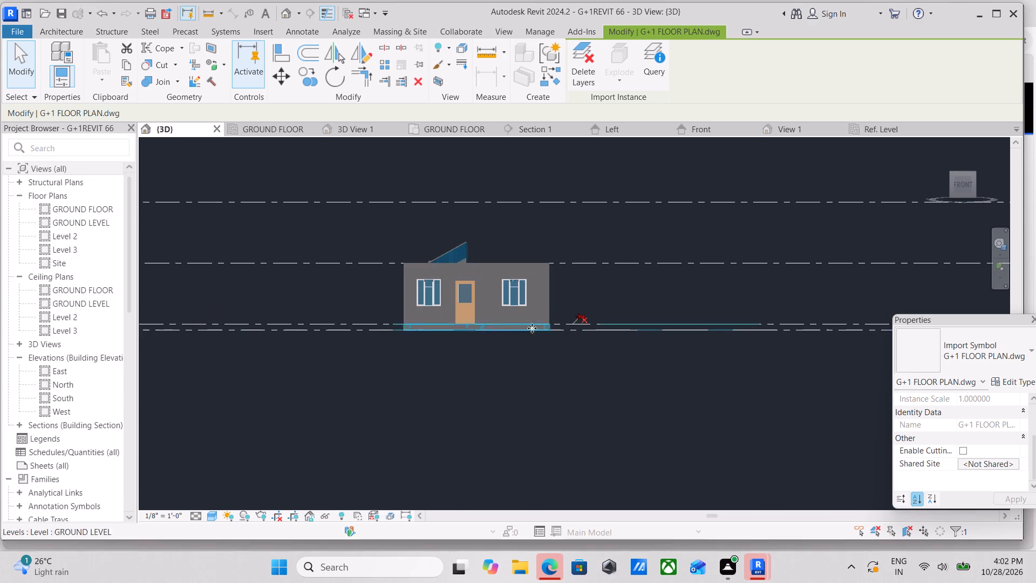
{"action": "left_click", "coordinate": [126, 69]}
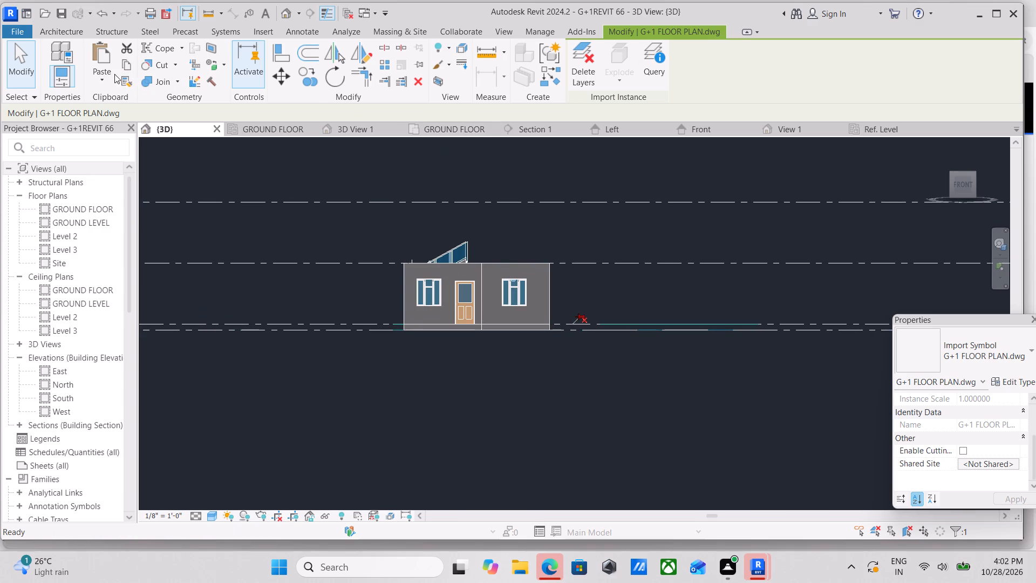
{"action": "left_click", "coordinate": [107, 75]}
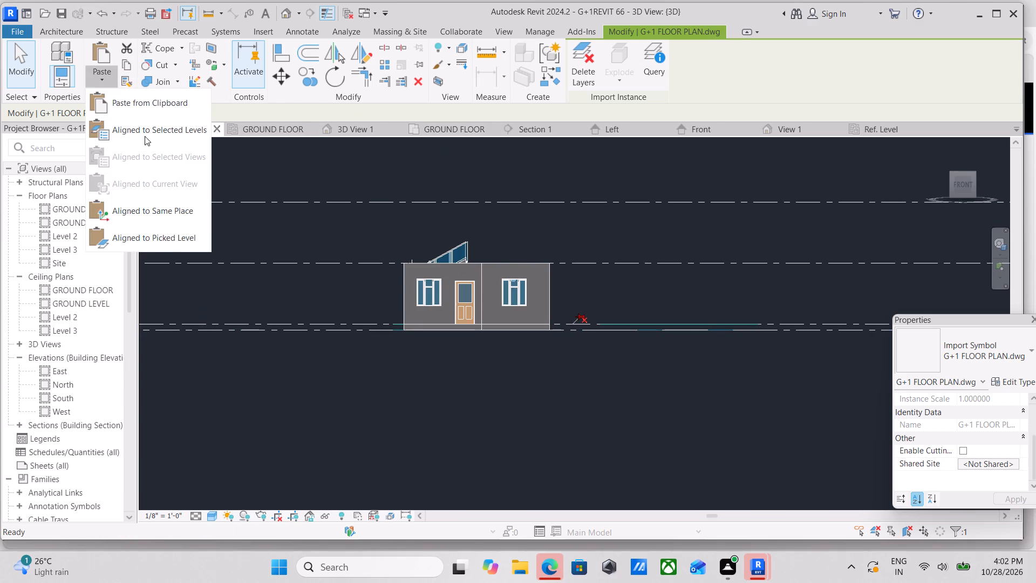
{"action": "left_click", "coordinate": [145, 136]}
{"action": "left_click", "coordinate": [471, 213]}
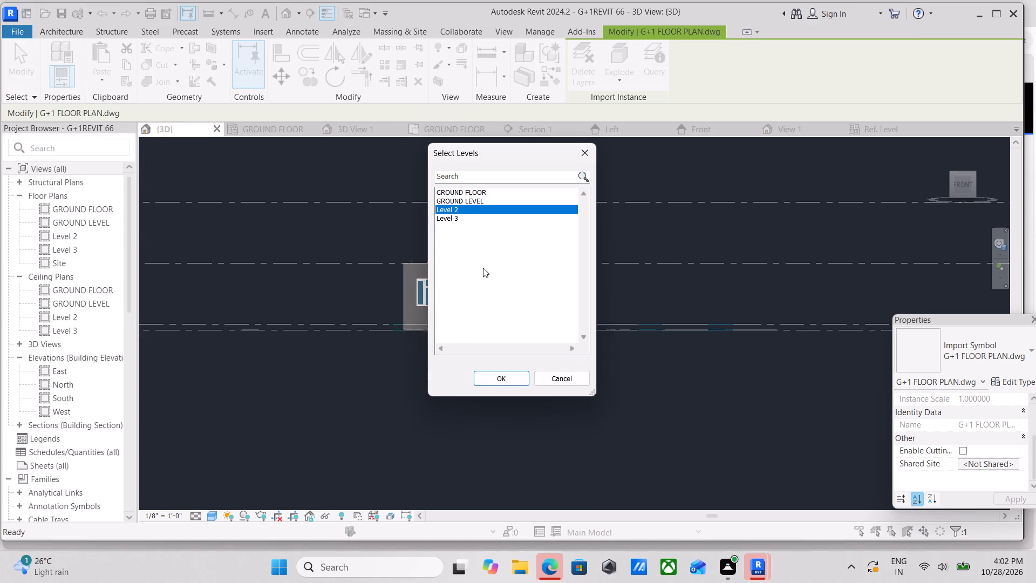
{"action": "left_click", "coordinate": [503, 372]}
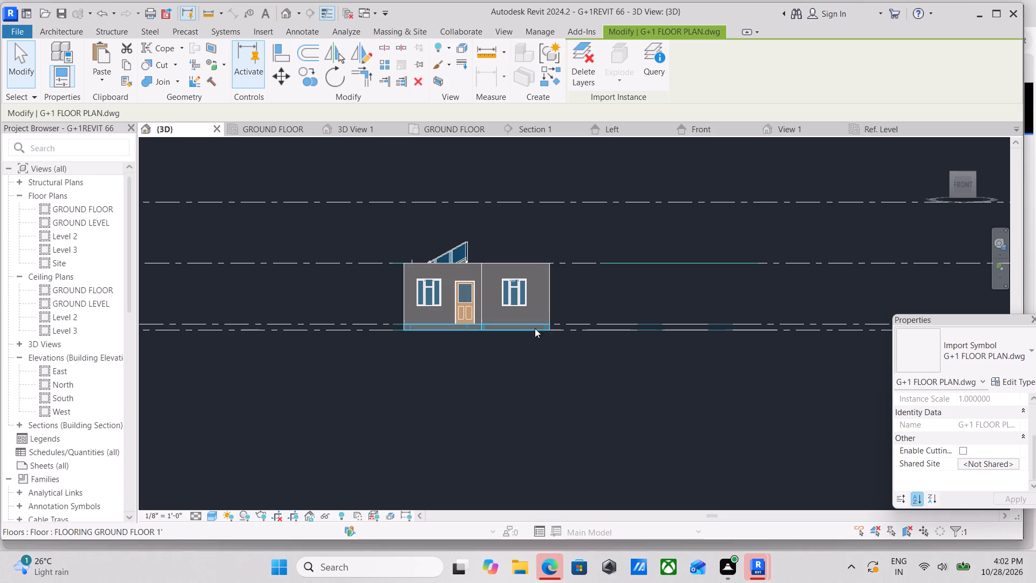
{"action": "scroll", "coordinate": [604, 284], "scroll_direction": "down", "scroll_amount": 2}
{"action": "key", "text": "Escape"}
{"action": "scroll", "coordinate": [614, 291], "scroll_direction": "down", "scroll_amount": 2}
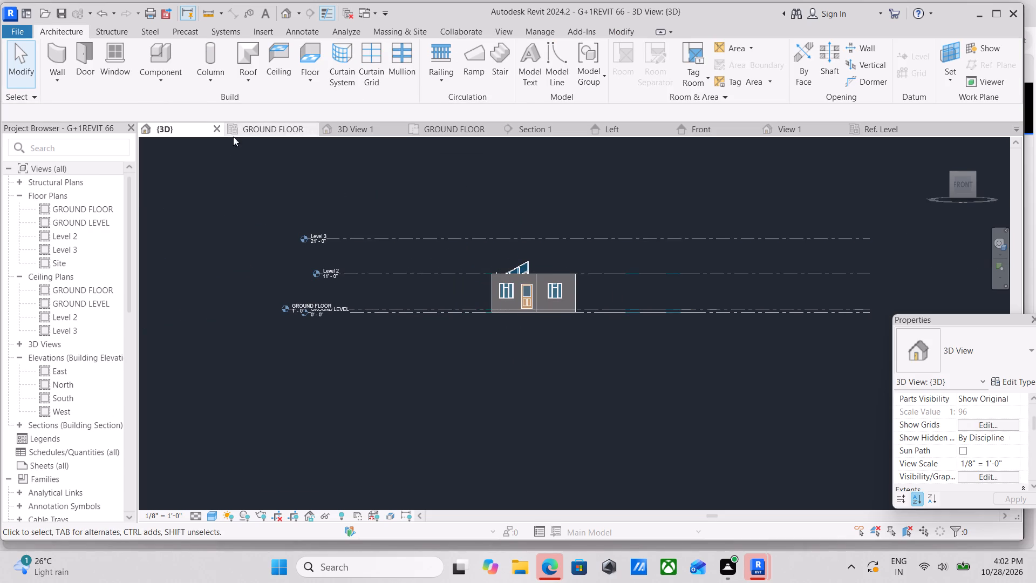
In the Level 2 floor plan, nudge the pasted drawing west until its FIRST FLOOR plan roughly overlaps the modelled house.
{"action": "double_click", "coordinate": [73, 232]}
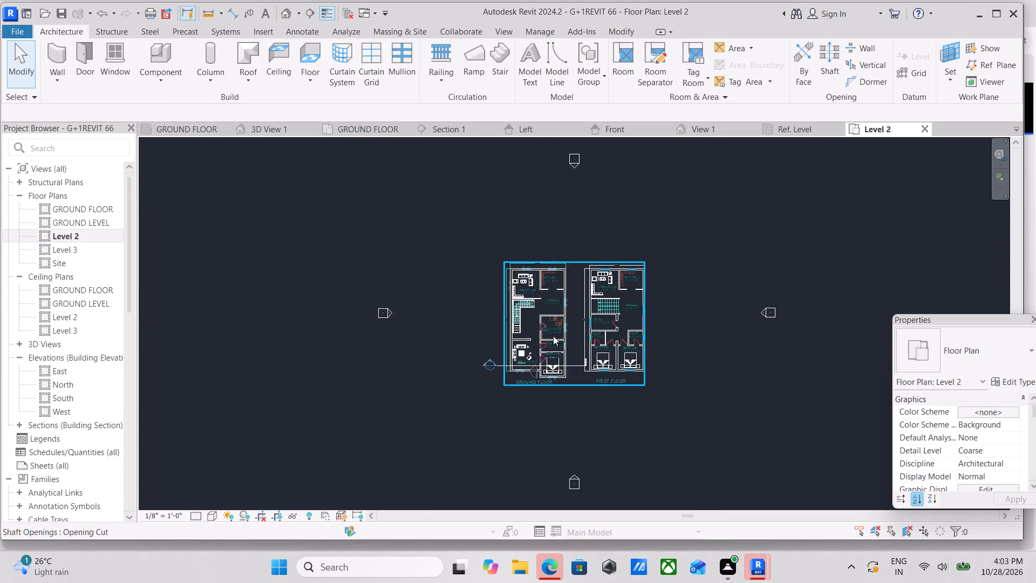
{"action": "scroll", "coordinate": [630, 324], "scroll_direction": "up", "scroll_amount": 3}
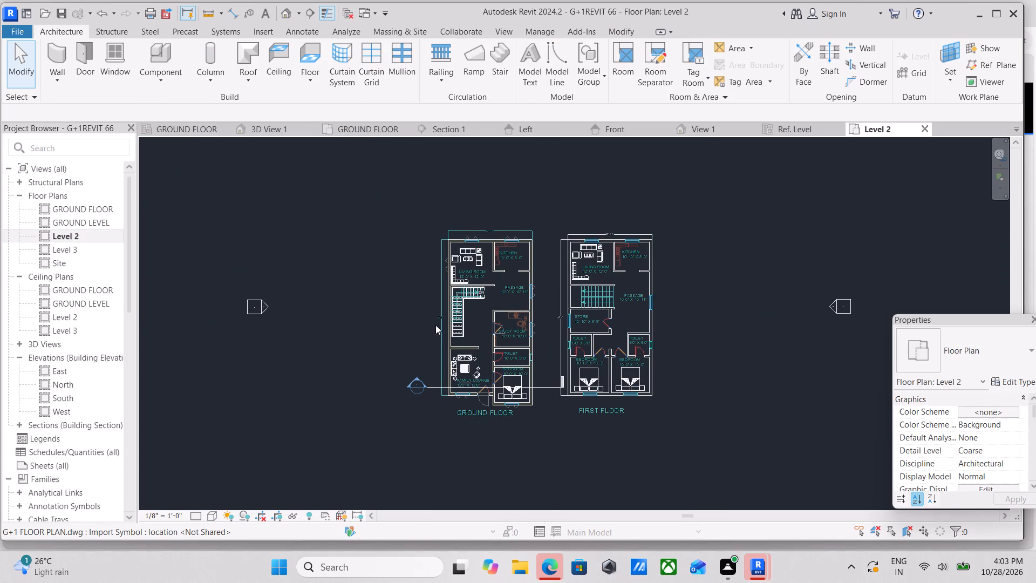
{"action": "left_click", "coordinate": [439, 325]}
{"action": "scroll", "coordinate": [575, 371], "scroll_direction": "up", "scroll_amount": 2}
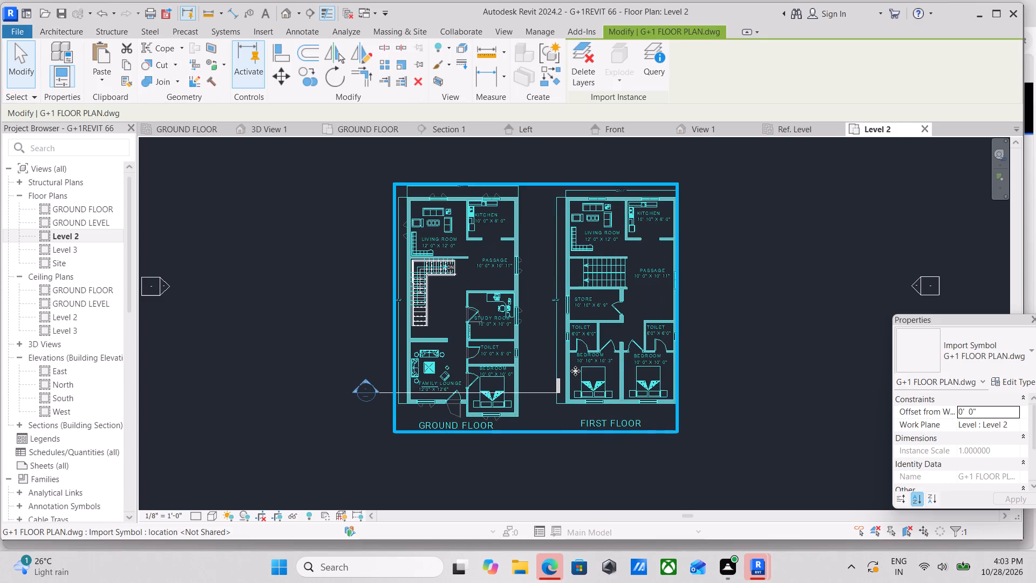
{"action": "key", "text": "Left"}
{"action": "key", "text": "Left"}
{"action": "key", "text": "Left"}
{"action": "key", "text": "Left"}
{"action": "key", "text": "Left"}
{"action": "key", "text": "Left"}
{"action": "key", "text": "Left"}
{"action": "key", "text": "Left"}
{"action": "key", "text": "Left"}
{"action": "key", "text": "Left"}
{"action": "key", "text": "Left"}
{"action": "key", "text": "Left"}
{"action": "key", "text": "Left"}
{"action": "key", "text": "Left"}
{"action": "key", "text": "Left"}
{"action": "key", "text": "Left"}
{"action": "key", "text": "Left"}
{"action": "key", "text": "Left"}
{"action": "key", "text": "Left"}
{"action": "key", "text": "Left"}
{"action": "key", "text": "Left"}
{"action": "key", "text": "Left"}
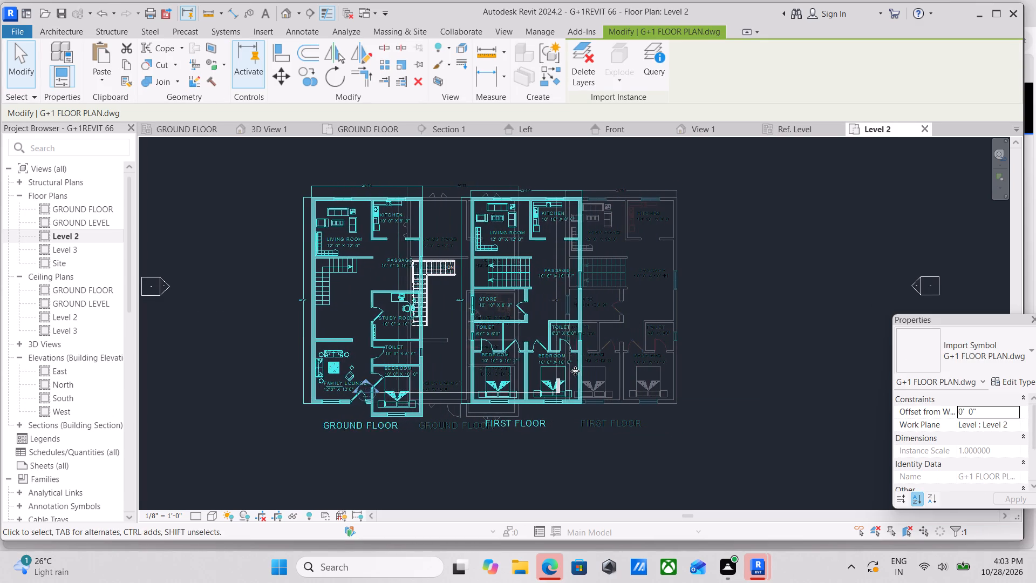
{"action": "key", "text": "Left"}
{"action": "key", "text": "Left"}
{"action": "key", "text": "Left"}
{"action": "key", "text": "Left"}
{"action": "key", "text": "Left"}
{"action": "key", "text": "Left"}
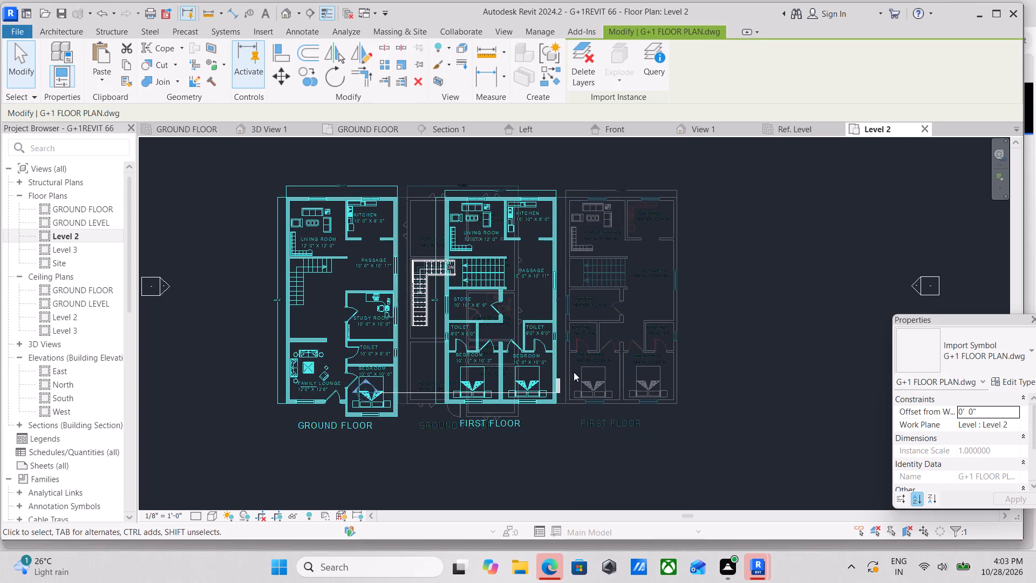
{"action": "key", "text": "Left"}
{"action": "key", "text": "Left"}
{"action": "key", "text": "Left"}
{"action": "key", "text": "Left"}
{"action": "key", "text": "Left"}
{"action": "key", "text": "Left"}
{"action": "key", "text": "Left"}
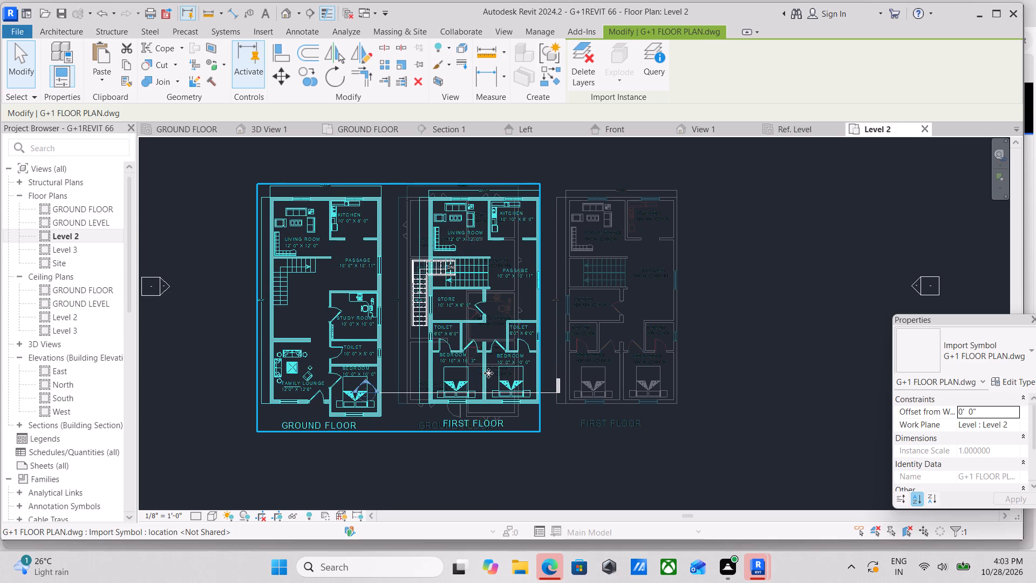
{"action": "key", "text": "Escape"}
Align the west outer wall edge of the drawing's FIRST FLOOR plan with the outer face of the house's 9" west wall.
{"action": "scroll", "coordinate": [437, 375], "scroll_direction": "up", "scroll_amount": 7}
{"action": "middle_click_drag", "start_coordinate": [410, 367], "coordinate": [424, 411]}
{"action": "scroll", "coordinate": [413, 412], "scroll_direction": "up", "scroll_amount": 2}
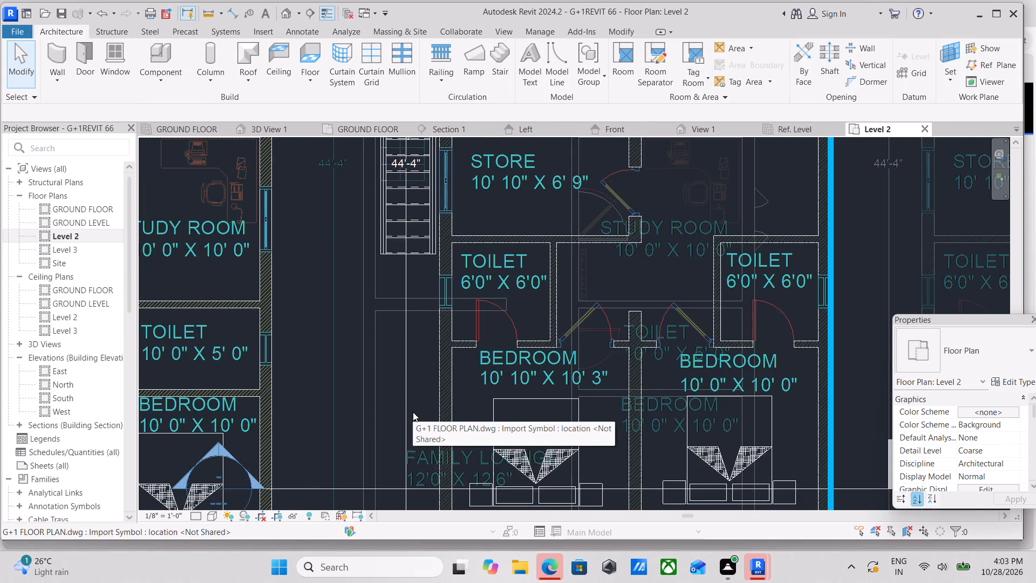
{"action": "type", "text": "al"}
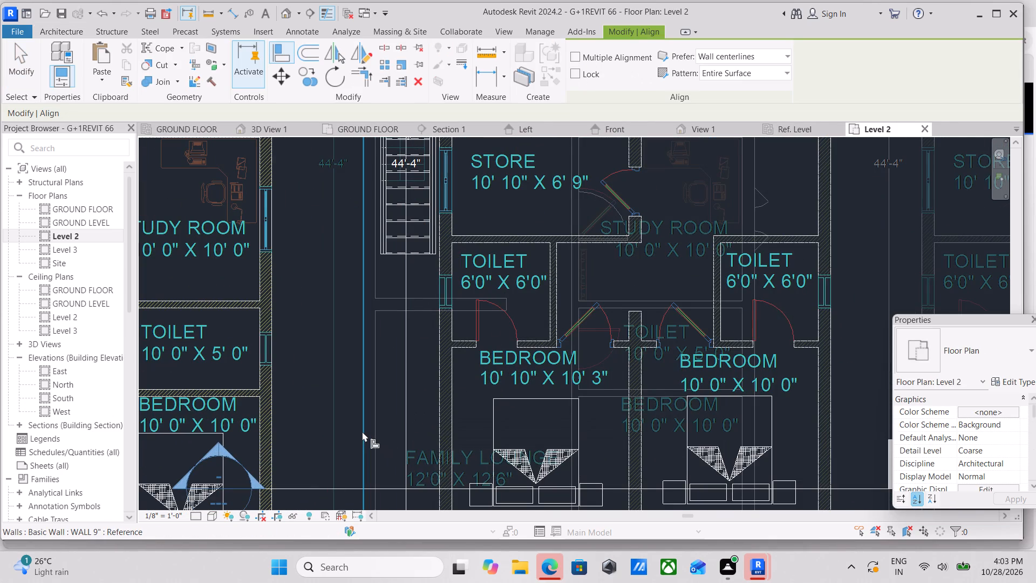
{"action": "left_click", "coordinate": [363, 410]}
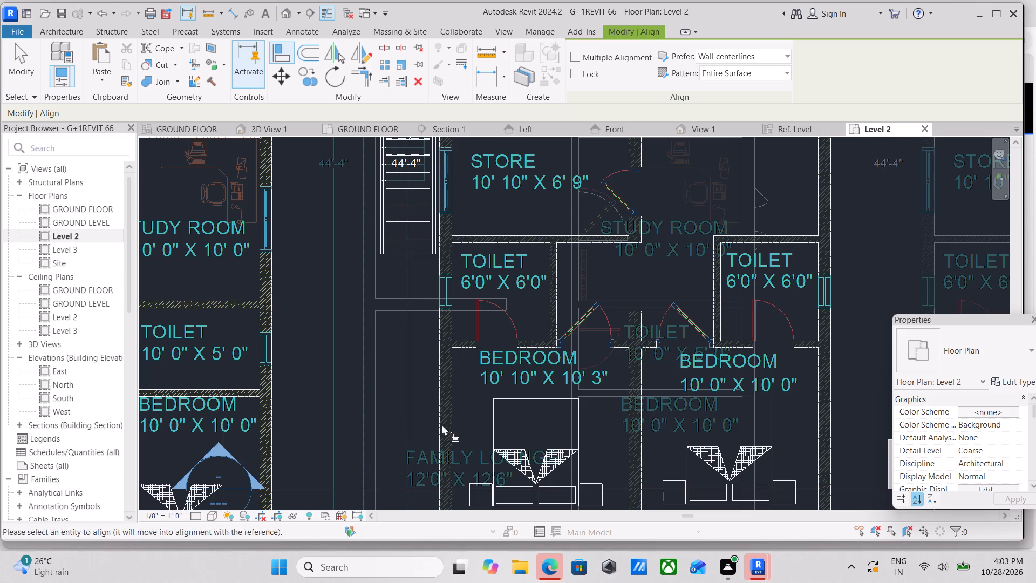
{"action": "left_click", "coordinate": [438, 409]}
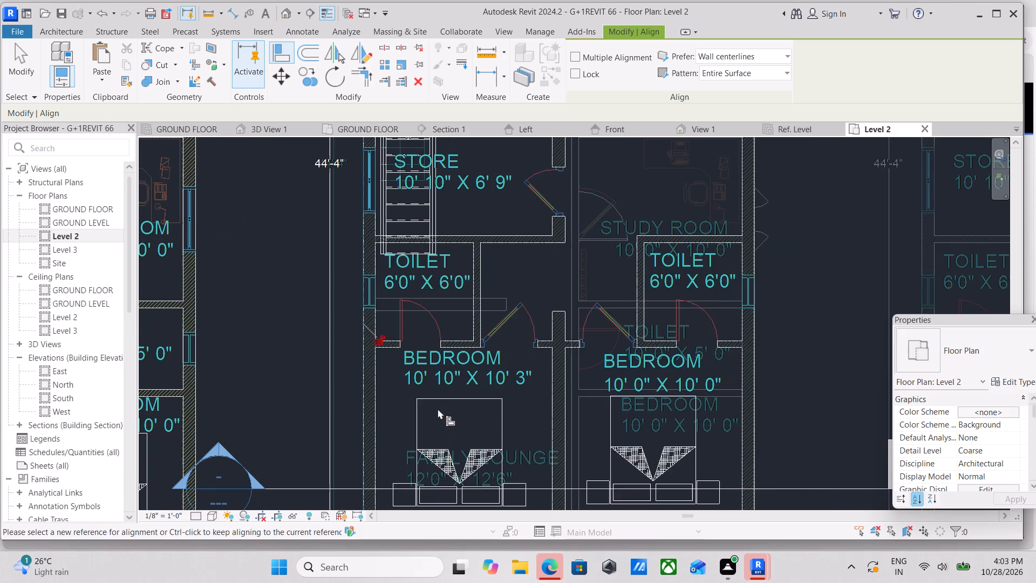
Examine how the FIRST FLOOR drawing fits over the ground-floor walls, from the bedroom end to the living room and kitchen end.
{"action": "scroll", "coordinate": [440, 407], "scroll_direction": "down", "scroll_amount": 2}
{"action": "middle_click_drag", "start_coordinate": [440, 407], "coordinate": [446, 363]}
{"action": "scroll", "coordinate": [670, 479], "scroll_direction": "up", "scroll_amount": 2}
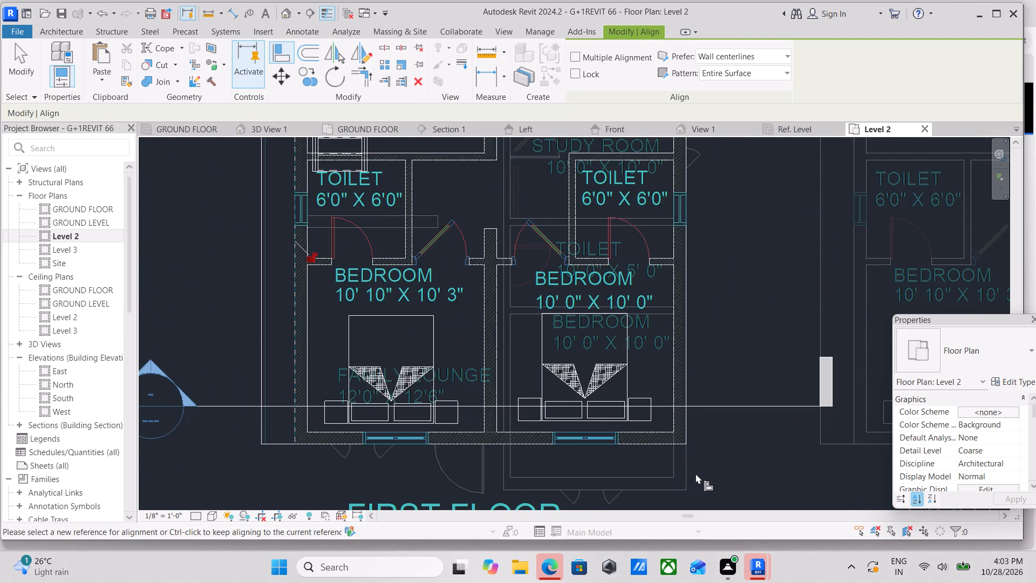
{"action": "scroll", "coordinate": [386, 462], "scroll_direction": "up", "scroll_amount": 6}
{"action": "scroll", "coordinate": [232, 425], "scroll_direction": "down", "scroll_amount": 2}
{"action": "middle_click_drag", "start_coordinate": [233, 424], "coordinate": [238, 424]}
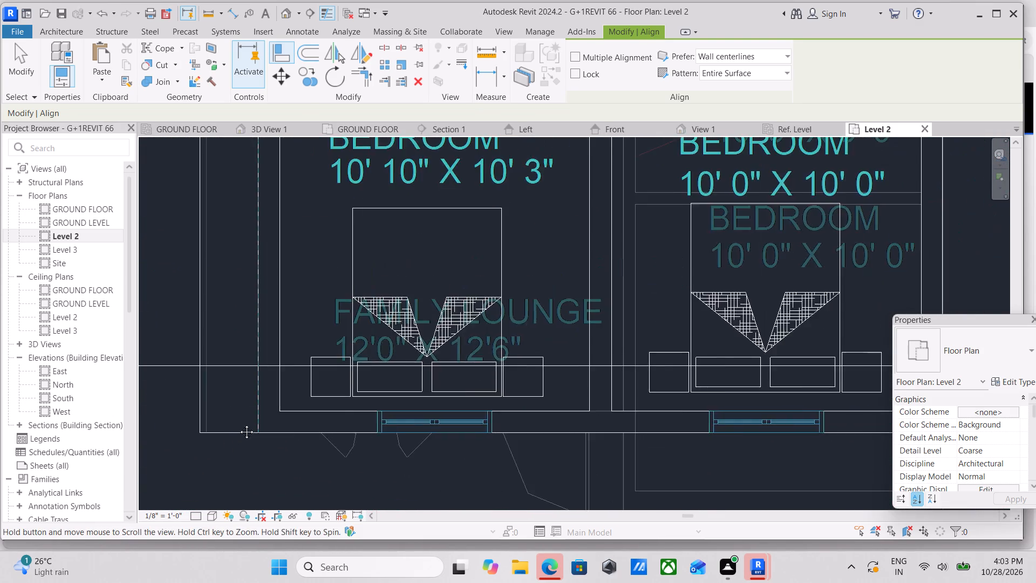
{"action": "middle_click_drag", "start_coordinate": [238, 424], "coordinate": [403, 466]}
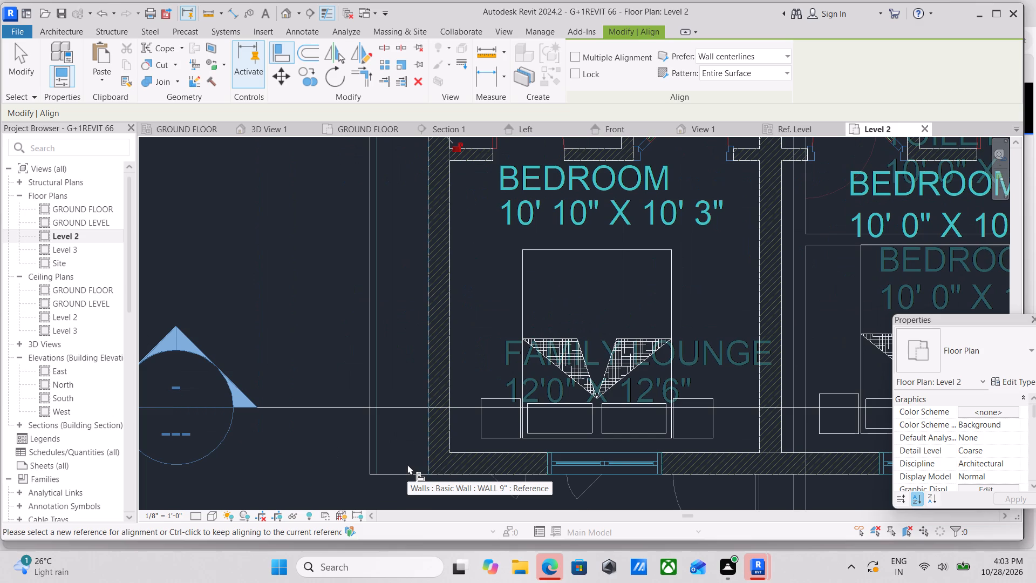
{"action": "key", "text": "Escape"}
{"action": "scroll", "coordinate": [431, 449], "scroll_direction": "down", "scroll_amount": 5}
{"action": "scroll", "coordinate": [549, 403], "scroll_direction": "down", "scroll_amount": 3}
{"action": "middle_click_drag", "start_coordinate": [549, 429], "coordinate": [550, 506]}
{"action": "middle_click_drag", "start_coordinate": [580, 440], "coordinate": [576, 559]}
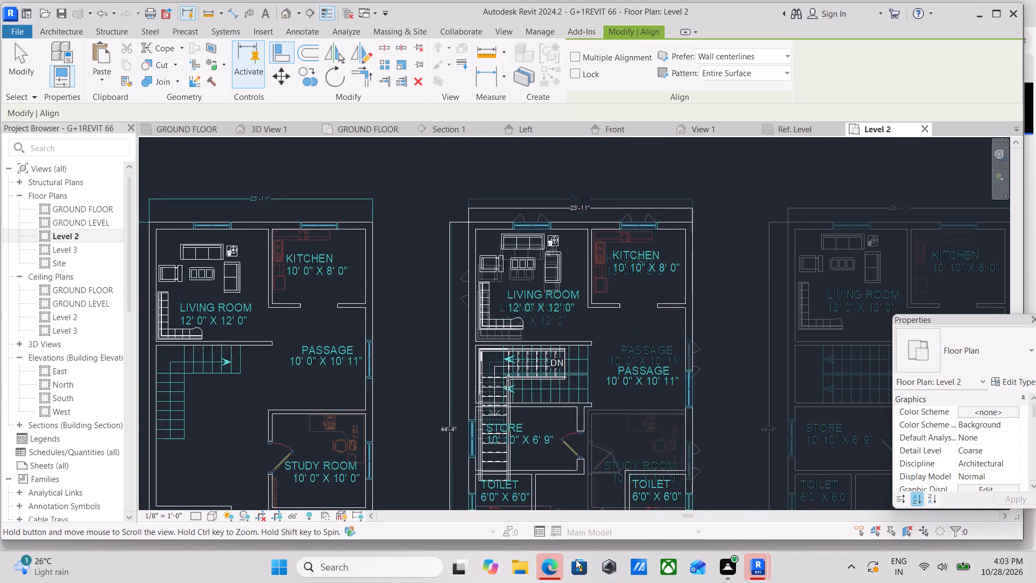
{"action": "middle_click_drag", "start_coordinate": [576, 559], "coordinate": [575, 560]}
{"action": "middle_click_drag", "start_coordinate": [599, 436], "coordinate": [599, 473]}
{"action": "scroll", "coordinate": [604, 340], "scroll_direction": "up", "scroll_amount": 3}
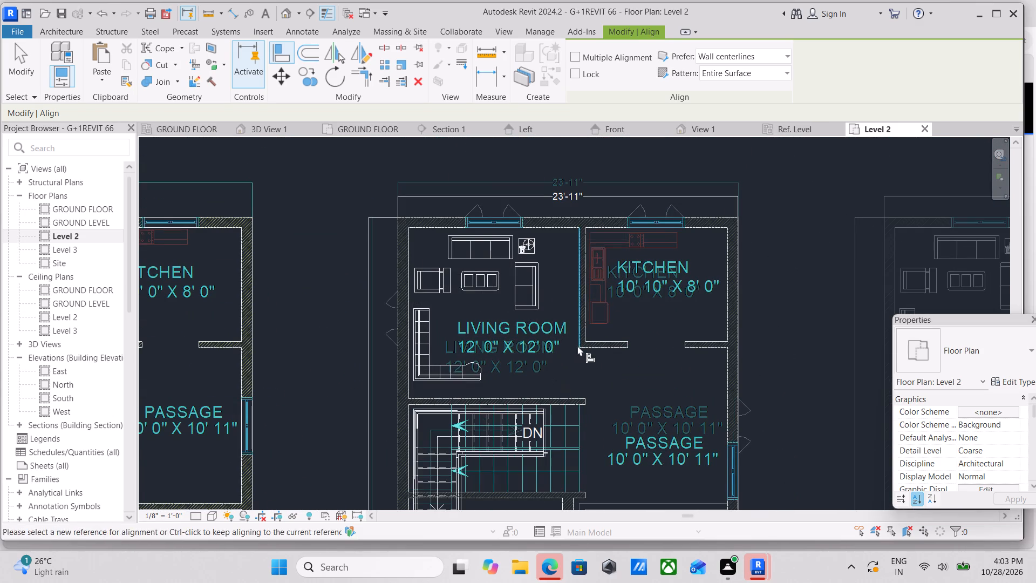
{"action": "middle_click_drag", "start_coordinate": [577, 345], "coordinate": [572, 441]}
{"action": "scroll", "coordinate": [572, 441], "scroll_direction": "up", "scroll_amount": 1}
{"action": "scroll", "coordinate": [456, 308], "scroll_direction": "up", "scroll_amount": 3}
{"action": "scroll", "coordinate": [387, 289], "scroll_direction": "up", "scroll_amount": 1}
{"action": "scroll", "coordinate": [387, 289], "scroll_direction": "down", "scroll_amount": 7}
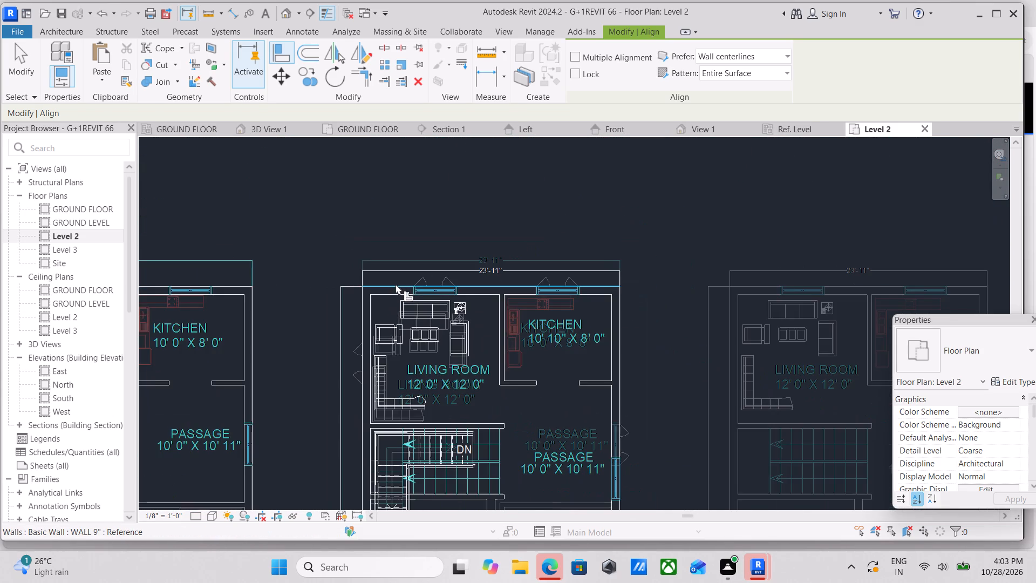
Set the Level 2 plan's underlay base level to None and leave the Align command.
{"action": "scroll", "coordinate": [1011, 439], "scroll_direction": "down", "scroll_amount": 4}
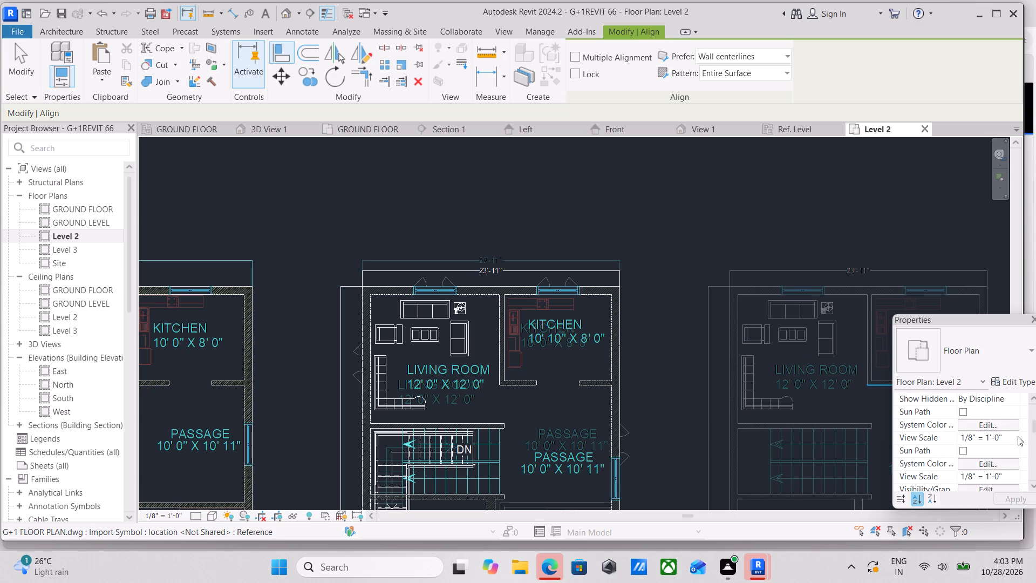
{"action": "scroll", "coordinate": [1004, 440], "scroll_direction": "down", "scroll_amount": 3}
{"action": "scroll", "coordinate": [1017, 432], "scroll_direction": "up", "scroll_amount": 1}
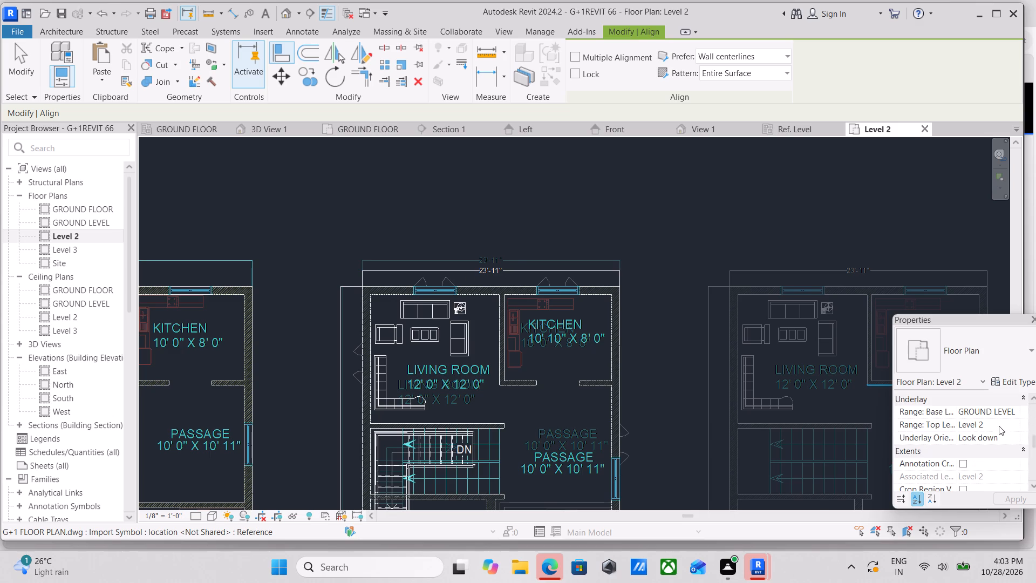
{"action": "left_click", "coordinate": [1022, 408]}
{"action": "left_click", "coordinate": [1015, 410]}
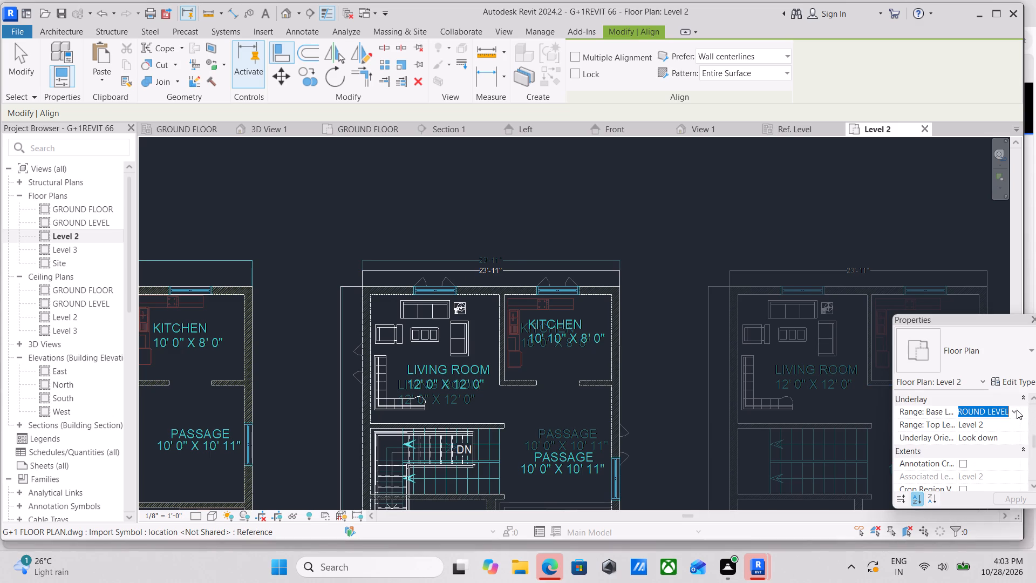
{"action": "scroll", "coordinate": [983, 432], "scroll_direction": "up", "scroll_amount": 2}
{"action": "left_click", "coordinate": [973, 425]}
{"action": "scroll", "coordinate": [550, 351], "scroll_direction": "up", "scroll_amount": 1}
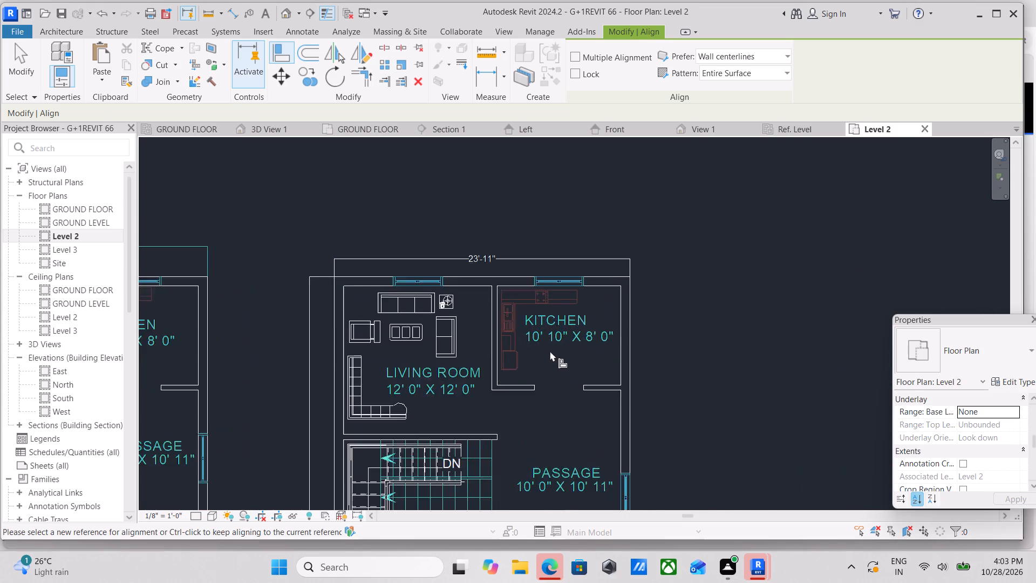
{"action": "scroll", "coordinate": [550, 351], "scroll_direction": "up", "scroll_amount": 2}
{"action": "scroll", "coordinate": [550, 351], "scroll_direction": "down", "scroll_amount": 3}
{"action": "middle_click_drag", "start_coordinate": [561, 344], "coordinate": [635, 324]}
{"action": "scroll", "coordinate": [635, 324], "scroll_direction": "up", "scroll_amount": 1}
{"action": "middle_click_drag", "start_coordinate": [514, 340], "coordinate": [466, 355]}
{"action": "scroll", "coordinate": [382, 335], "scroll_direction": "up", "scroll_amount": 1}
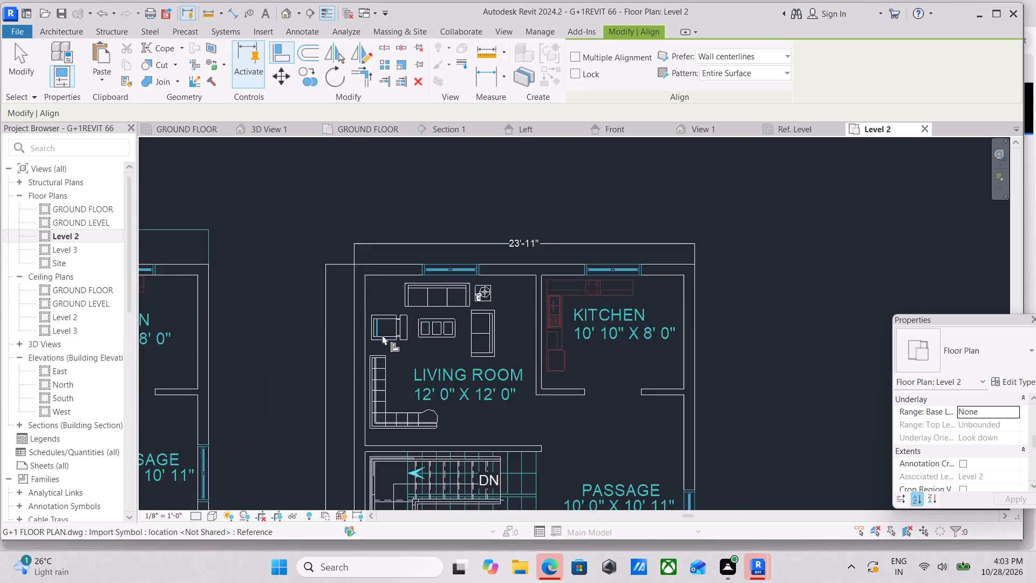
{"action": "scroll", "coordinate": [382, 335], "scroll_direction": "up", "scroll_amount": 1}
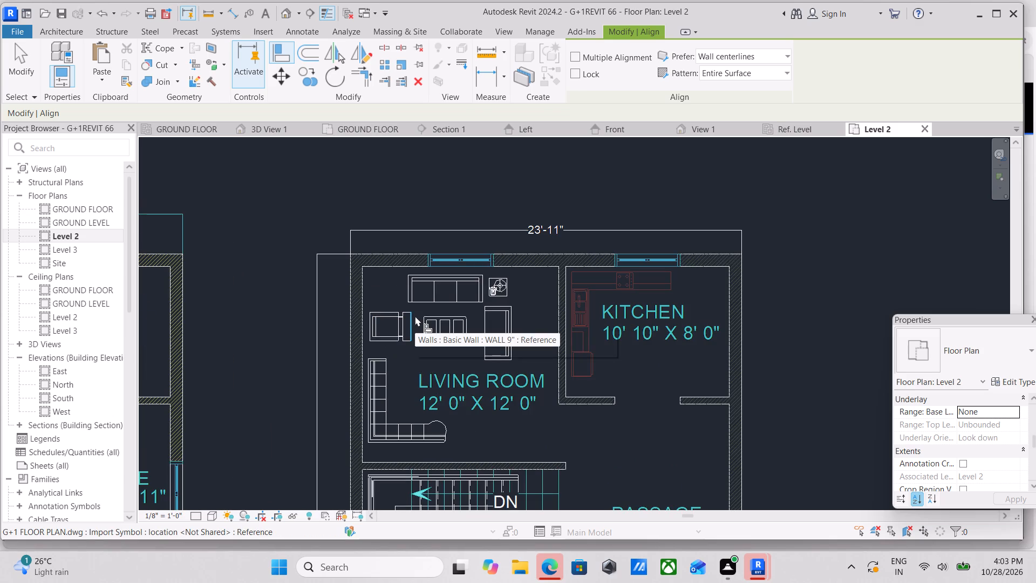
{"action": "type", "text": "``"}
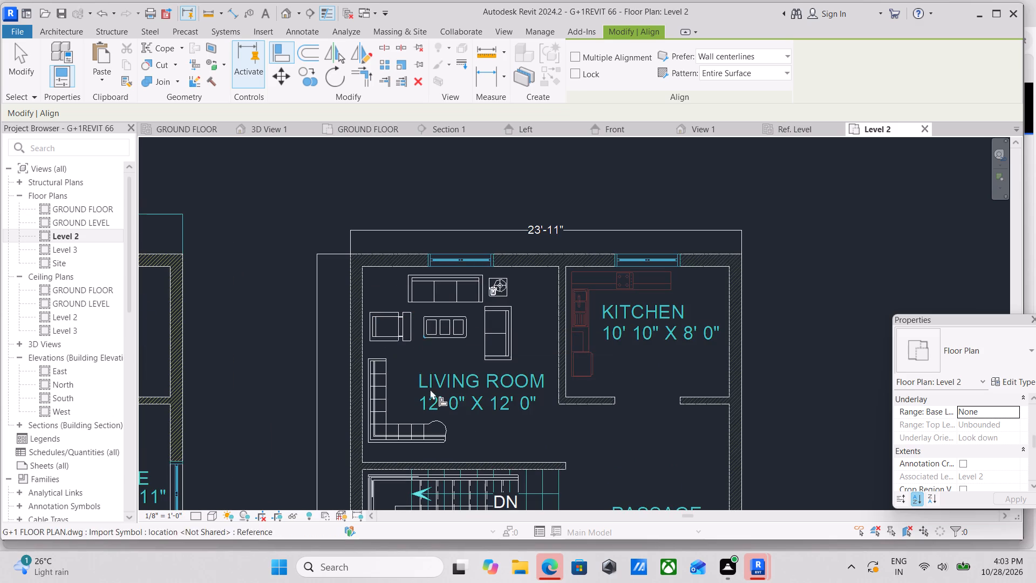
{"action": "key", "text": "Escape"}
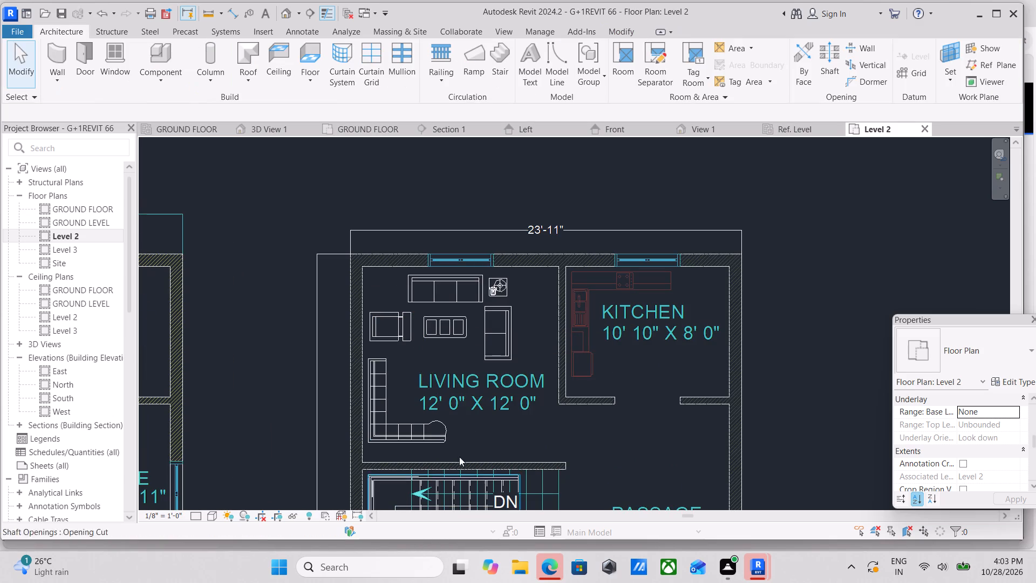
{"action": "key", "text": "Escape"}
Start a new wall on Level 2 using the Basic Wall type WALL 9".
{"action": "scroll", "coordinate": [493, 371], "scroll_direction": "down", "scroll_amount": 3}
{"action": "middle_click_drag", "start_coordinate": [493, 368], "coordinate": [522, 347]}
{"action": "middle_click_drag", "start_coordinate": [530, 342], "coordinate": [499, 377]}
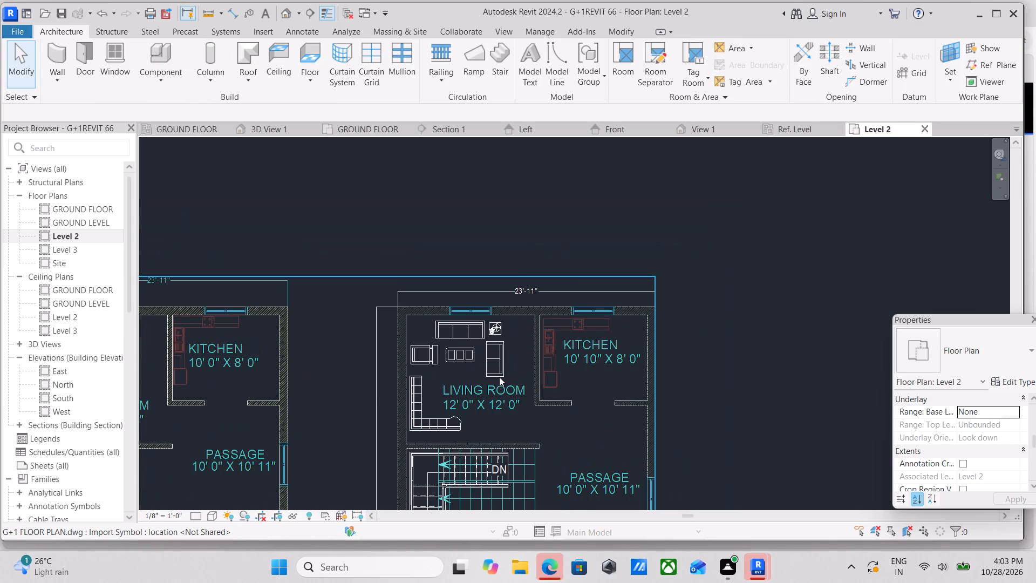
{"action": "type", "text": "wa"}
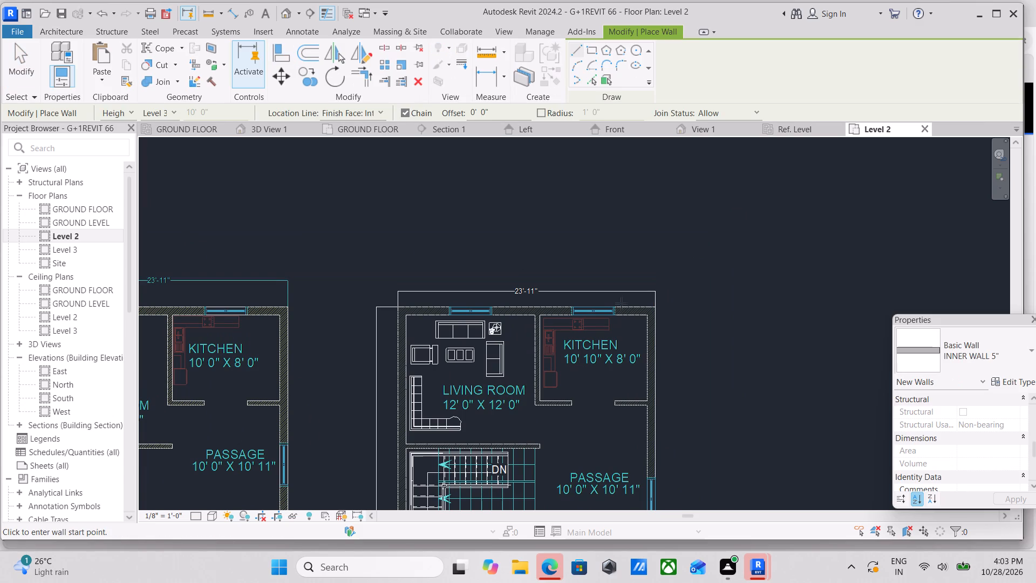
{"action": "left_click", "coordinate": [989, 347]}
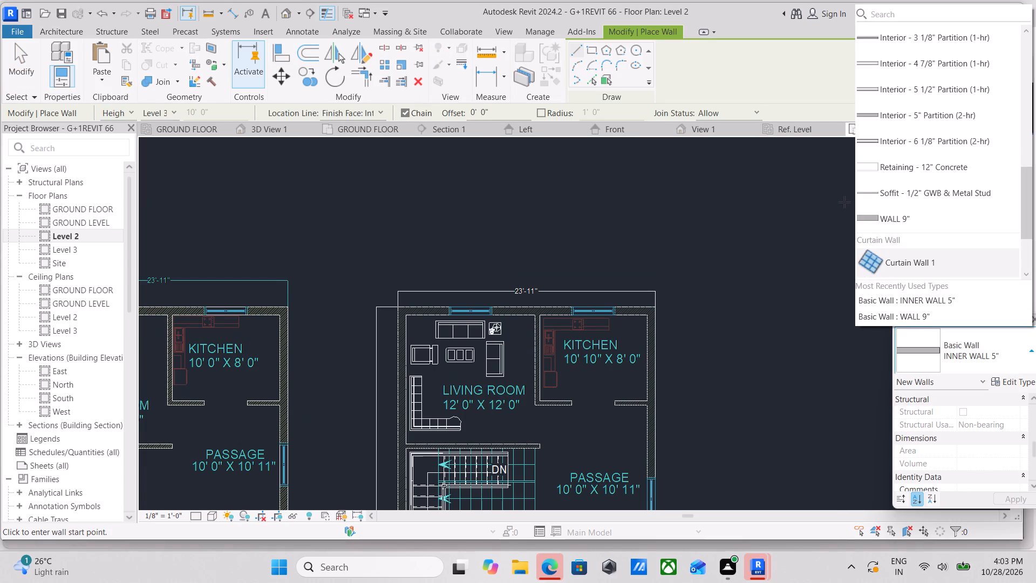
{"action": "left_click", "coordinate": [895, 211]}
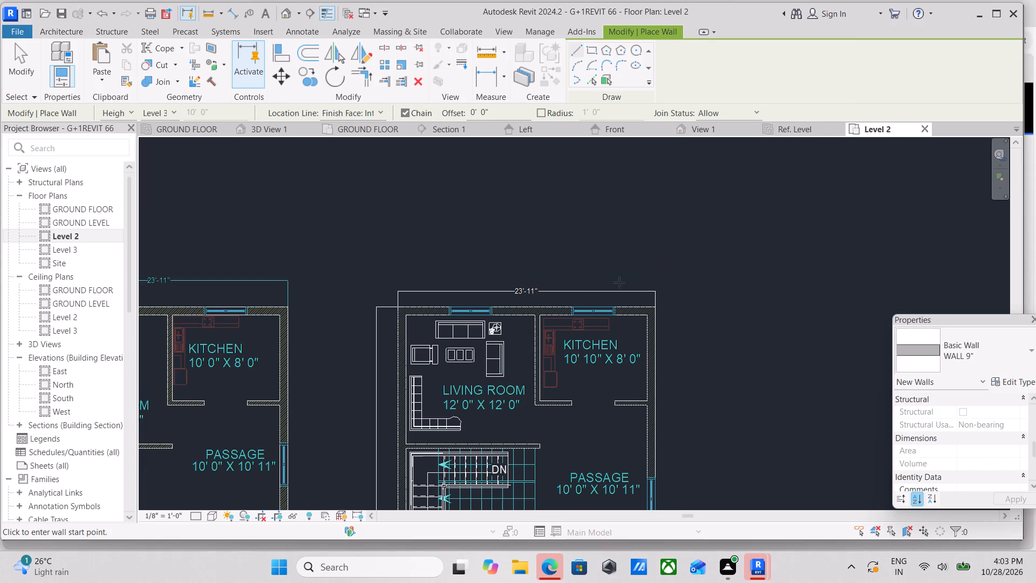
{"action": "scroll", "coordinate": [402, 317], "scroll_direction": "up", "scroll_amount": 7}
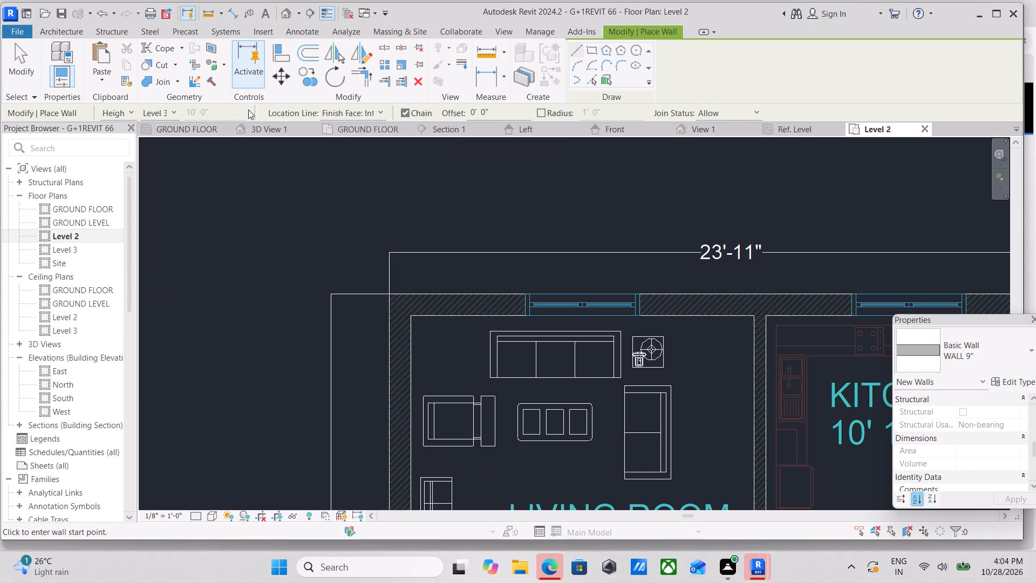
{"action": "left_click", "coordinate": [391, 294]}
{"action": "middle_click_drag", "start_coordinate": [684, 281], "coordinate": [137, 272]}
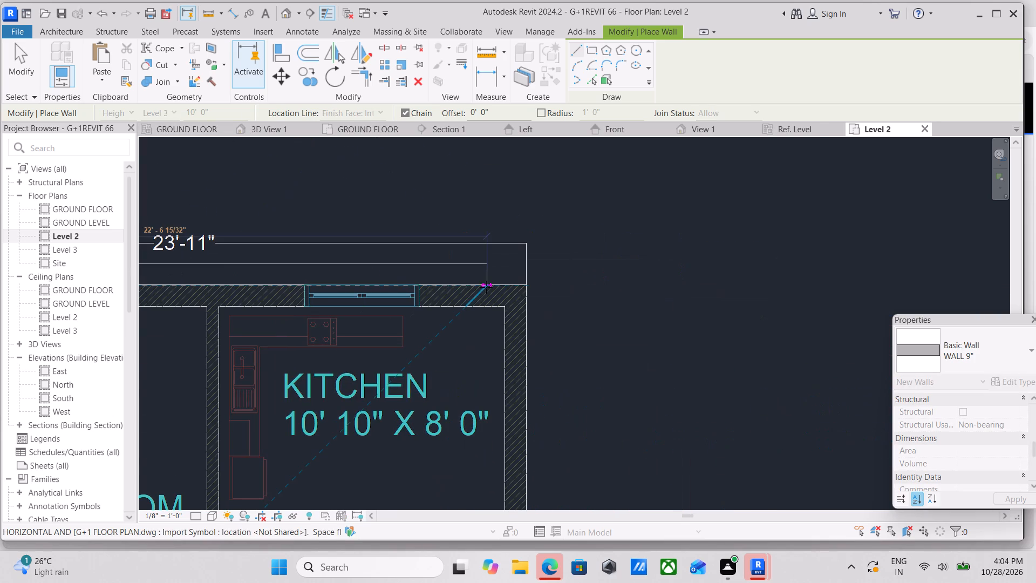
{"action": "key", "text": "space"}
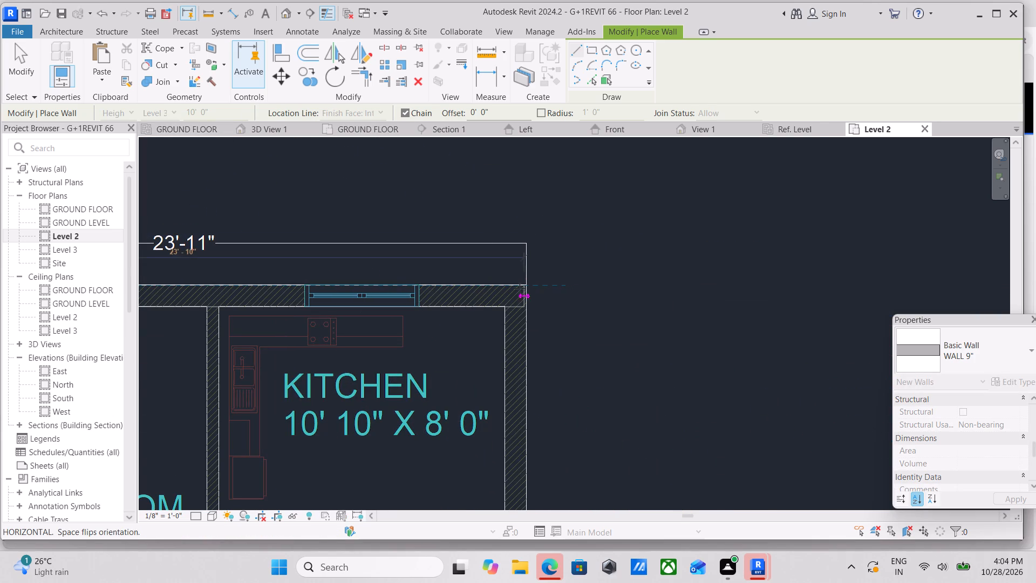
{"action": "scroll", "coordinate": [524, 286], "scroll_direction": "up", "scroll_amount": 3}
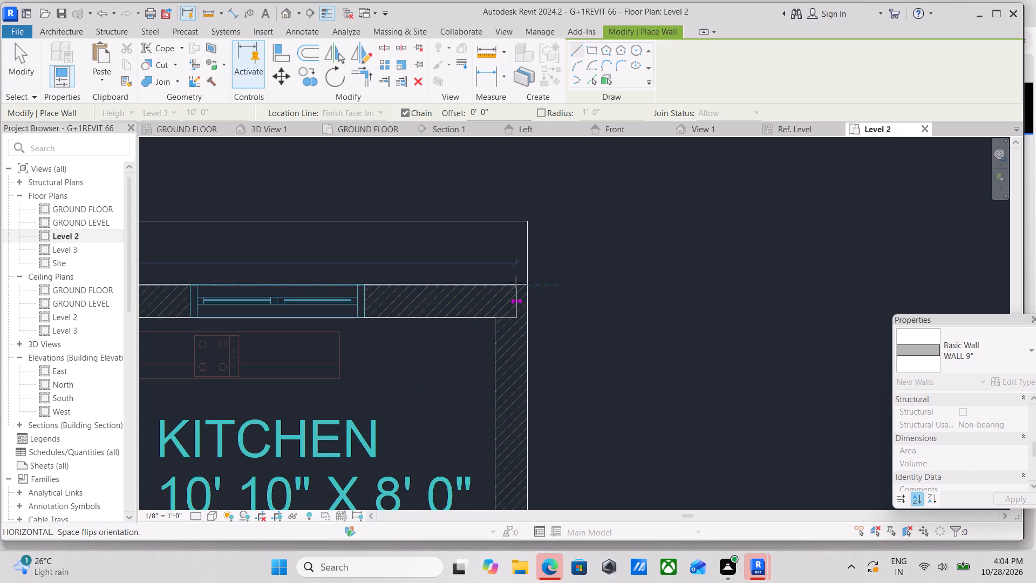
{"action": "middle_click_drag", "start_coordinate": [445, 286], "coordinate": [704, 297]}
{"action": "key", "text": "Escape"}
Draw the north outer wall from the FIRST FLOOR plan's living-room corner to its kitchen corner, flipped to lie inside the outline.
{"action": "scroll", "coordinate": [367, 300], "scroll_direction": "down", "scroll_amount": 1}
{"action": "middle_click_drag", "start_coordinate": [367, 300], "coordinate": [785, 328]}
{"action": "middle_click_drag", "start_coordinate": [224, 292], "coordinate": [362, 319]}
{"action": "scroll", "coordinate": [359, 324], "scroll_direction": "up", "scroll_amount": 5}
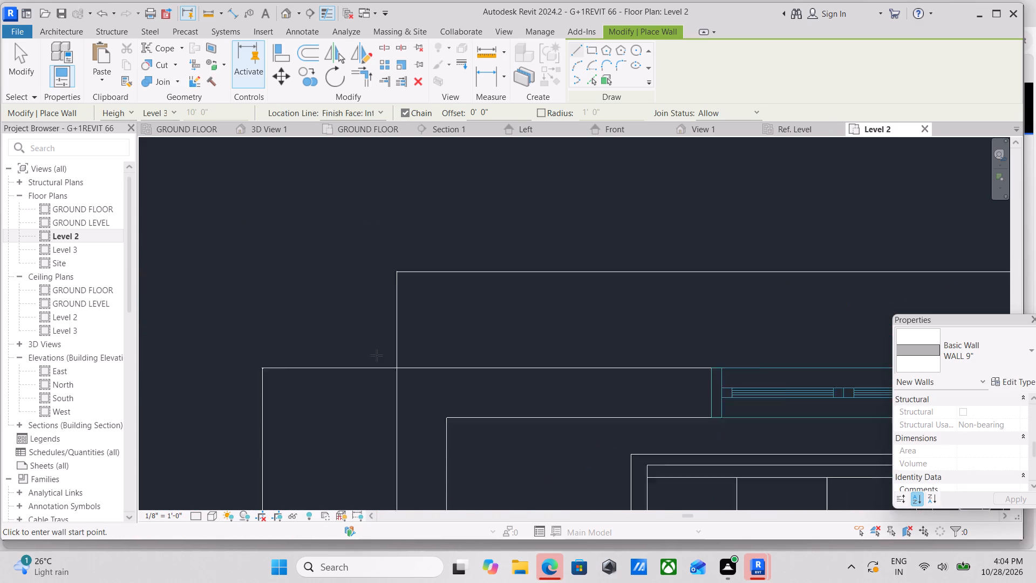
{"action": "scroll", "coordinate": [377, 355], "scroll_direction": "up", "scroll_amount": 2}
{"action": "left_click", "coordinate": [410, 374]}
{"action": "middle_click_drag", "start_coordinate": [647, 354], "coordinate": [72, 305]}
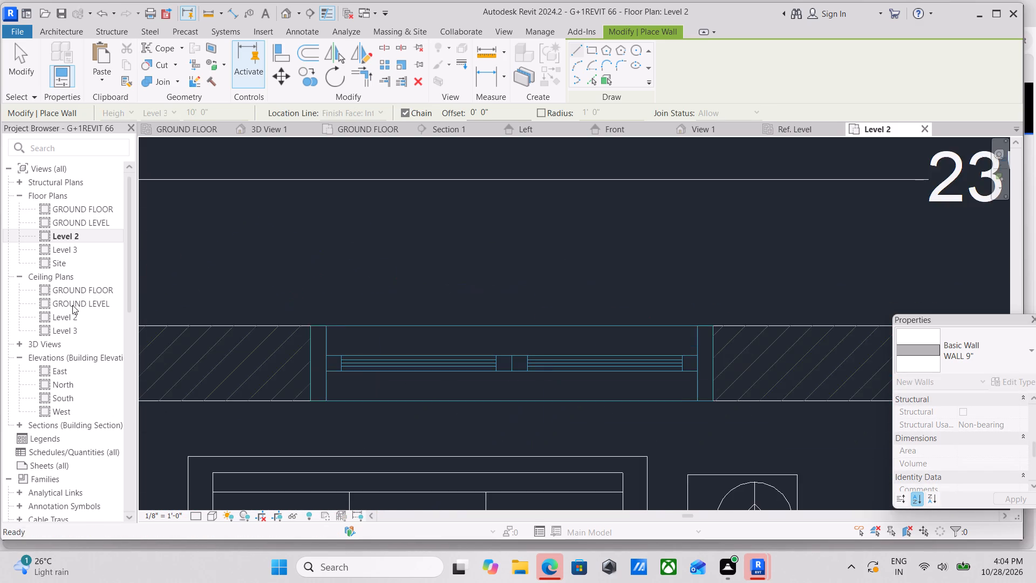
{"action": "scroll", "coordinate": [448, 316], "scroll_direction": "down", "scroll_amount": 1}
{"action": "middle_click_drag", "start_coordinate": [448, 316], "coordinate": [76, 304]}
{"action": "middle_click_drag", "start_coordinate": [625, 324], "coordinate": [148, 303]}
{"action": "middle_click_drag", "start_coordinate": [478, 264], "coordinate": [94, 278]}
{"action": "middle_click_drag", "start_coordinate": [526, 289], "coordinate": [273, 300]}
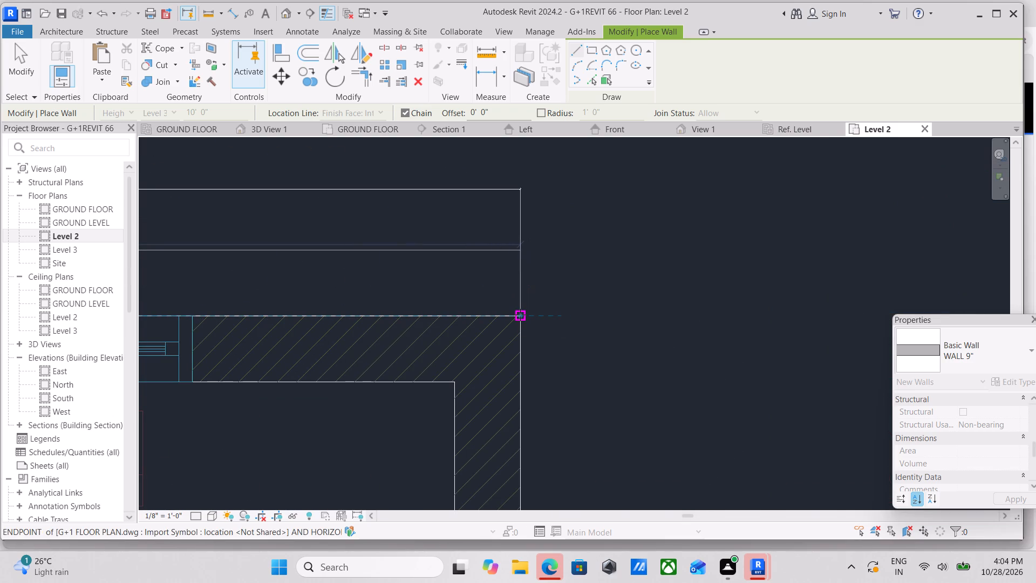
{"action": "key", "text": "space"}
{"action": "left_click", "coordinate": [520, 315]}
{"action": "key", "text": "Escape"}
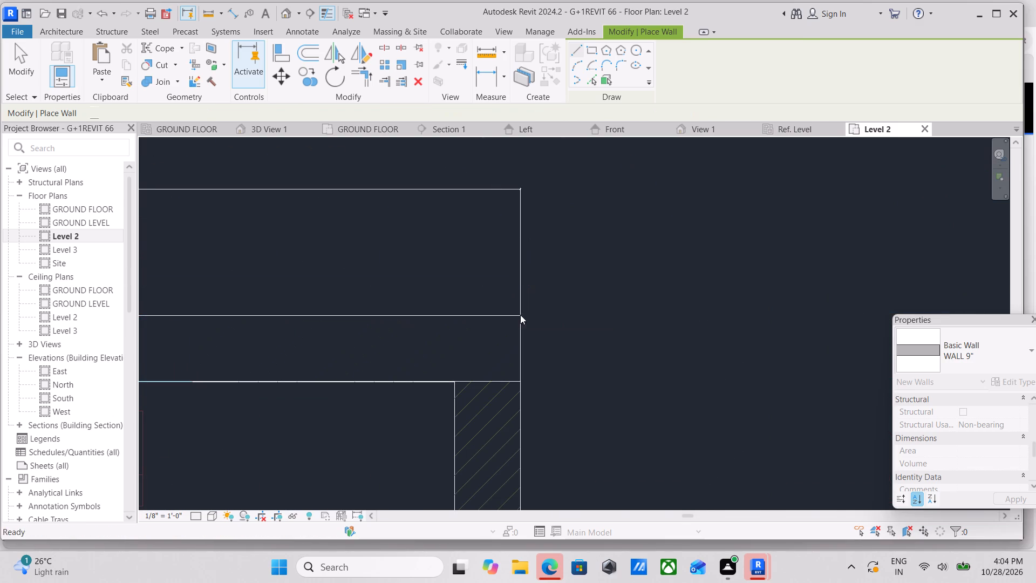
Draw the east outer 9" wall from the kitchen corner to the outer corner of the 10' 0" X 10' 0" bedroom, flipped inward.
{"action": "scroll", "coordinate": [544, 301], "scroll_direction": "down", "scroll_amount": 5}
{"action": "middle_click_drag", "start_coordinate": [536, 365], "coordinate": [574, 288]}
{"action": "left_click", "coordinate": [570, 270]}
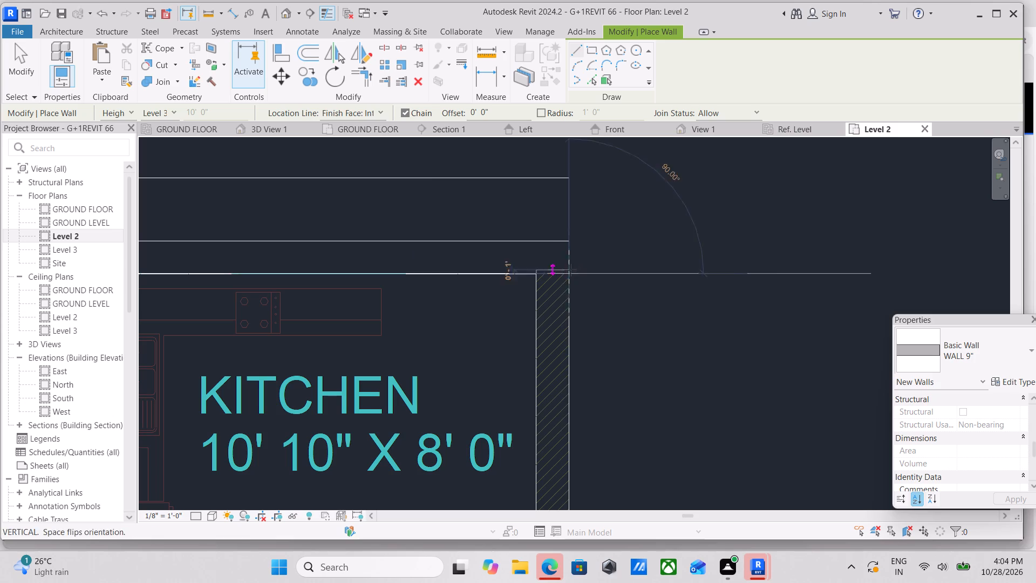
{"action": "middle_click_drag", "start_coordinate": [571, 446], "coordinate": [588, 311]}
{"action": "scroll", "coordinate": [584, 336], "scroll_direction": "down", "scroll_amount": 2}
{"action": "middle_click_drag", "start_coordinate": [584, 338], "coordinate": [589, 297]}
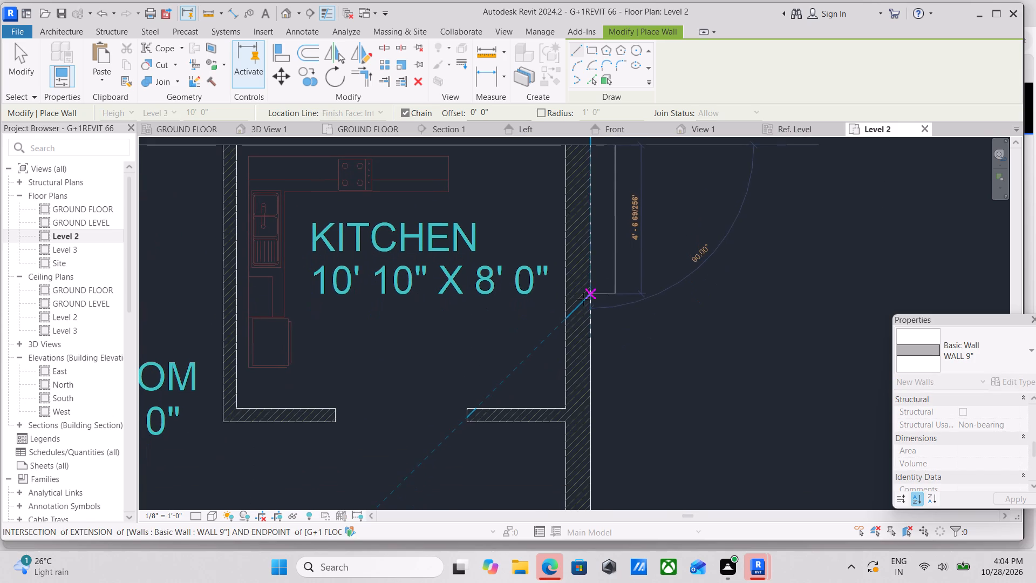
{"action": "key", "text": "space"}
{"action": "scroll", "coordinate": [575, 411], "scroll_direction": "down", "scroll_amount": 2}
{"action": "middle_click_drag", "start_coordinate": [583, 426], "coordinate": [596, 320]}
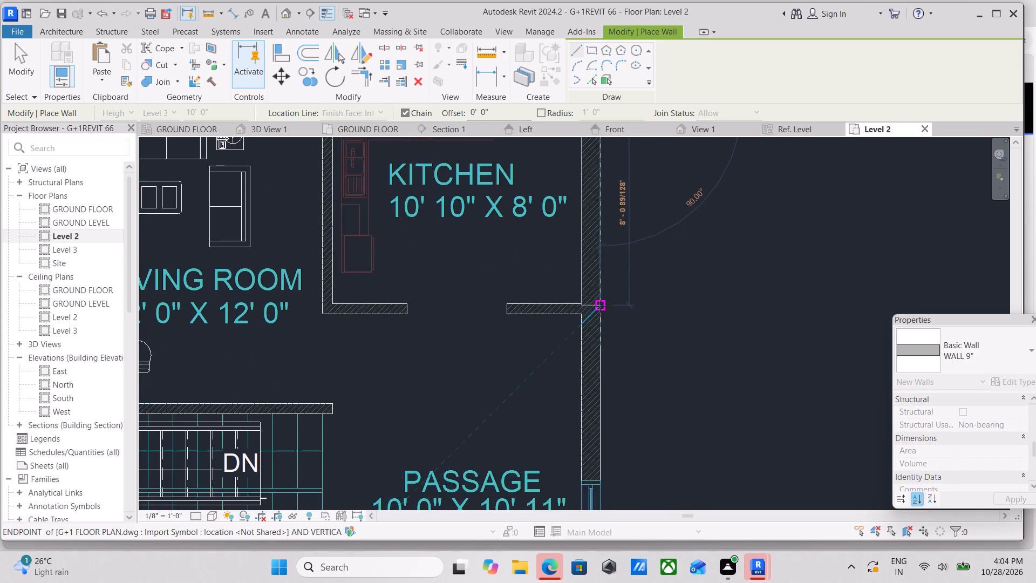
{"action": "scroll", "coordinate": [615, 471], "scroll_direction": "down", "scroll_amount": 2}
{"action": "middle_click_drag", "start_coordinate": [615, 471], "coordinate": [616, 328]}
{"action": "scroll", "coordinate": [601, 430], "scroll_direction": "down", "scroll_amount": 2}
{"action": "middle_click_drag", "start_coordinate": [600, 431], "coordinate": [578, 323]}
{"action": "middle_click_drag", "start_coordinate": [593, 470], "coordinate": [593, 468]}
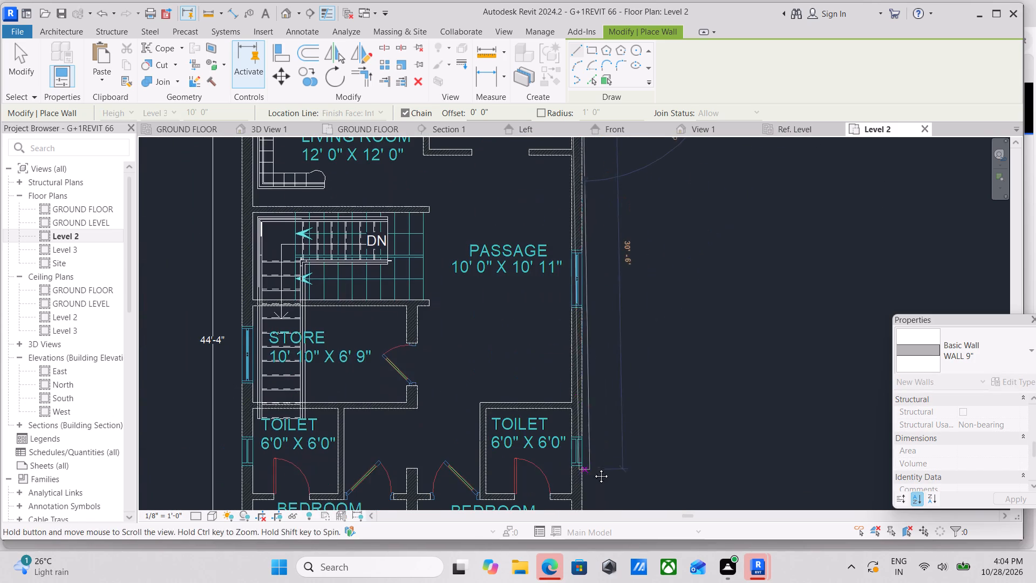
{"action": "middle_click_drag", "start_coordinate": [593, 468], "coordinate": [594, 342]}
{"action": "scroll", "coordinate": [595, 356], "scroll_direction": "down", "scroll_amount": 2}
{"action": "middle_click_drag", "start_coordinate": [596, 363], "coordinate": [612, 328]}
{"action": "scroll", "coordinate": [615, 457], "scroll_direction": "up", "scroll_amount": 2}
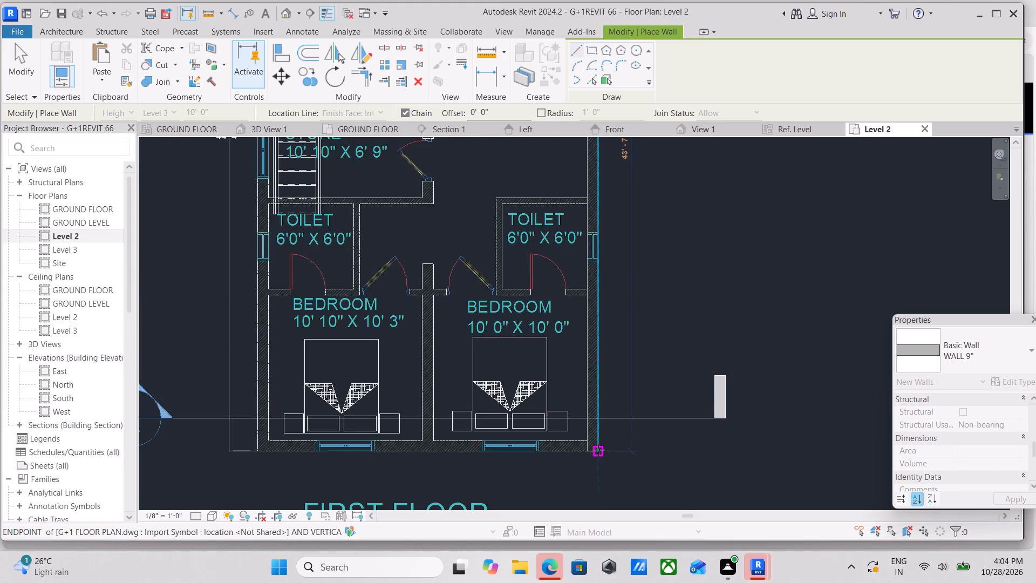
{"action": "left_click", "coordinate": [598, 450]}
Continue the 9" wall west along the outer edge of both bedrooms to the plan's southwest corner.
{"action": "middle_click_drag", "start_coordinate": [381, 437], "coordinate": [472, 445]}
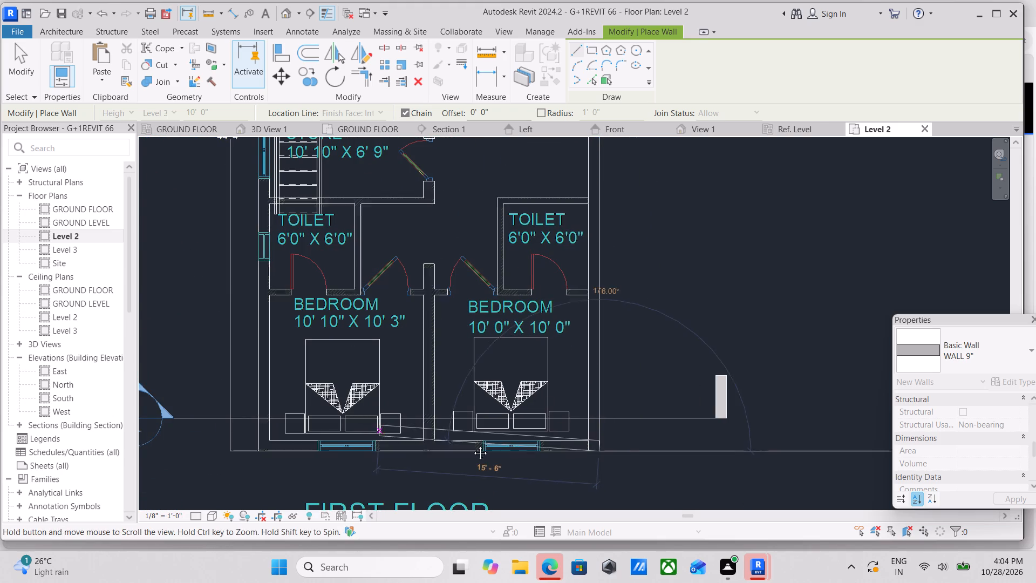
{"action": "middle_click_drag", "start_coordinate": [472, 445], "coordinate": [628, 450]}
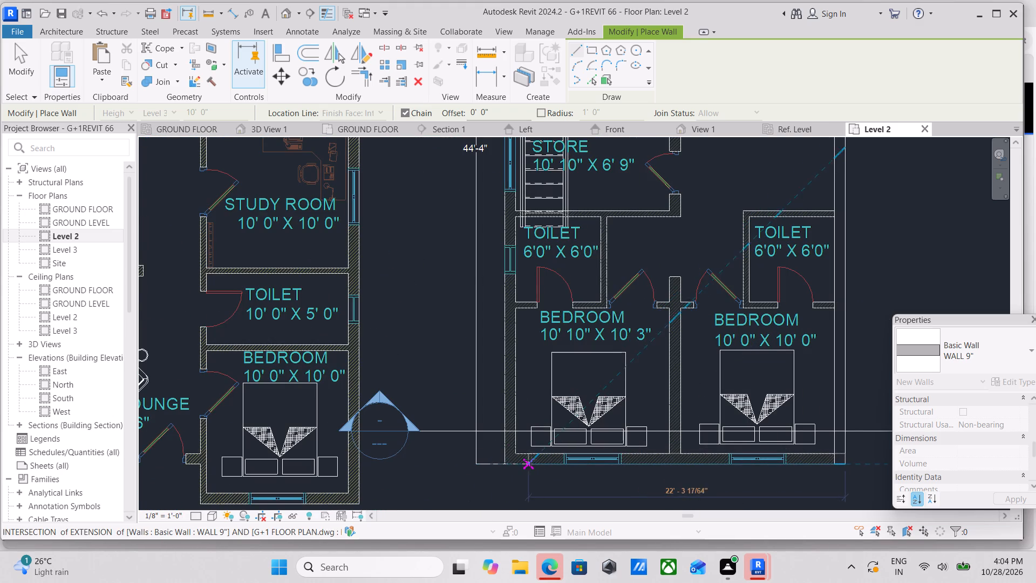
{"action": "scroll", "coordinate": [505, 459], "scroll_direction": "up", "scroll_amount": 4}
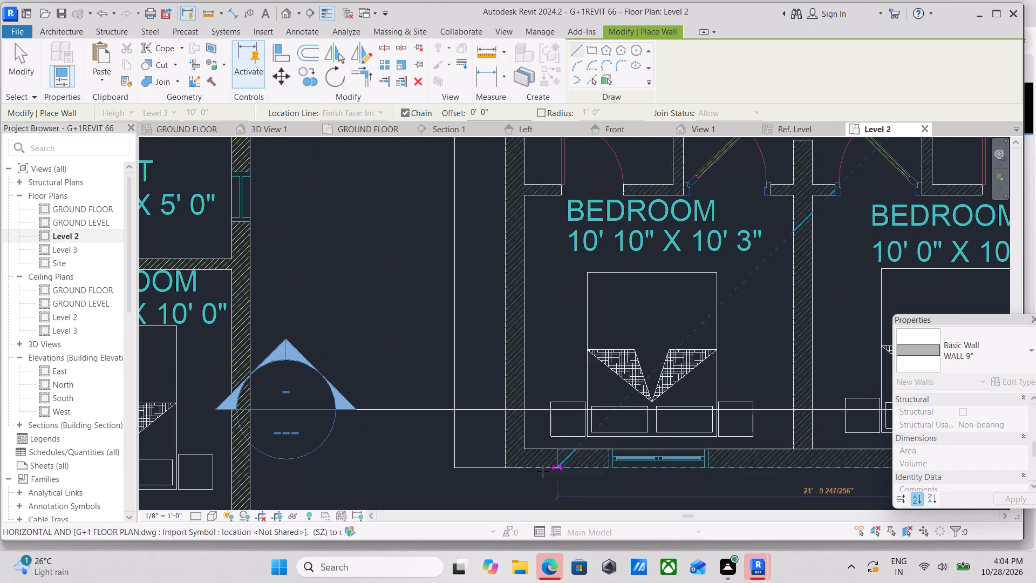
{"action": "left_click", "coordinate": [505, 468]}
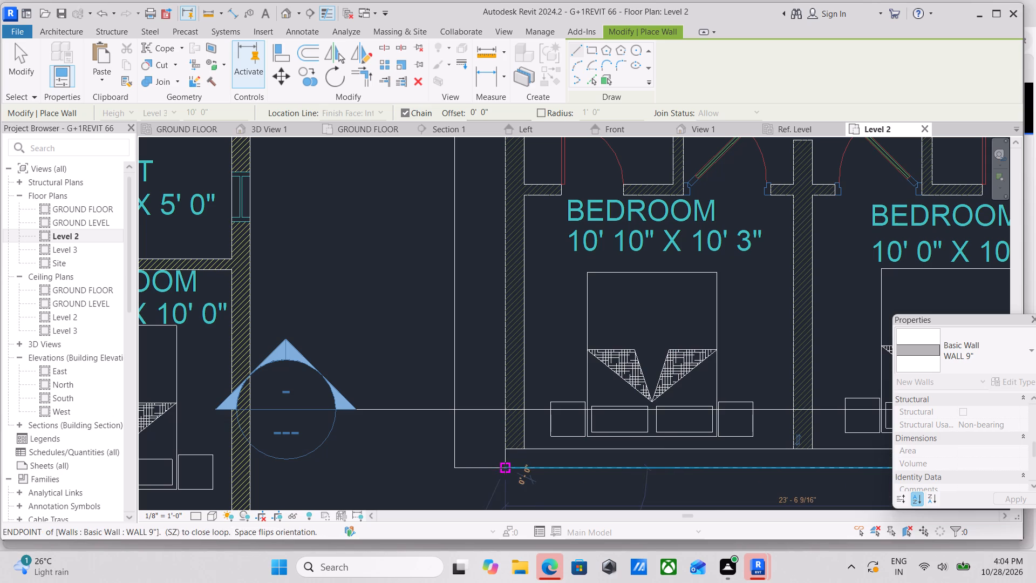
Run the west outer 9" wall north to the living-room corner, closing the perimeter, and leave the Wall command.
{"action": "middle_click_drag", "start_coordinate": [505, 411], "coordinate": [497, 492]}
{"action": "scroll", "coordinate": [514, 376], "scroll_direction": "down", "scroll_amount": 2}
{"action": "middle_click_drag", "start_coordinate": [510, 377], "coordinate": [471, 501]}
{"action": "scroll", "coordinate": [471, 501], "scroll_direction": "up", "scroll_amount": 1}
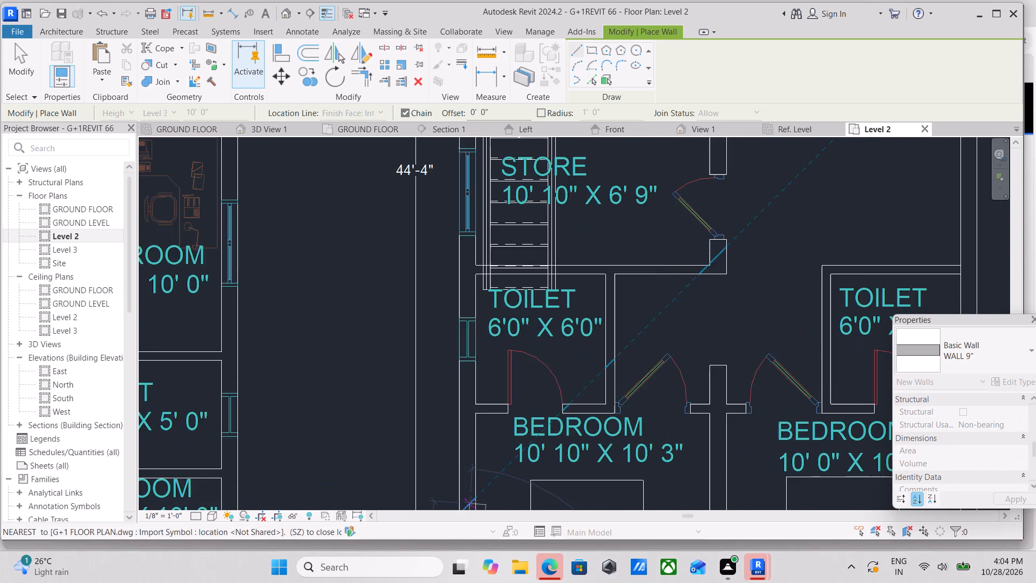
{"action": "scroll", "coordinate": [454, 369], "scroll_direction": "down", "scroll_amount": 2}
{"action": "middle_click_drag", "start_coordinate": [454, 369], "coordinate": [453, 582]}
{"action": "scroll", "coordinate": [471, 356], "scroll_direction": "down", "scroll_amount": 2}
{"action": "middle_click_drag", "start_coordinate": [471, 356], "coordinate": [457, 571]}
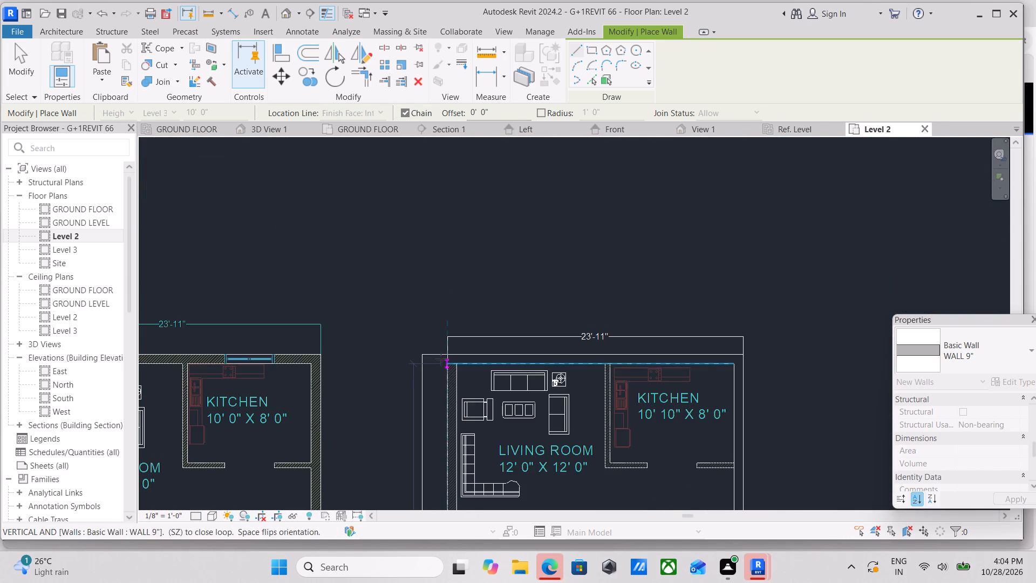
{"action": "scroll", "coordinate": [438, 371], "scroll_direction": "up", "scroll_amount": 4}
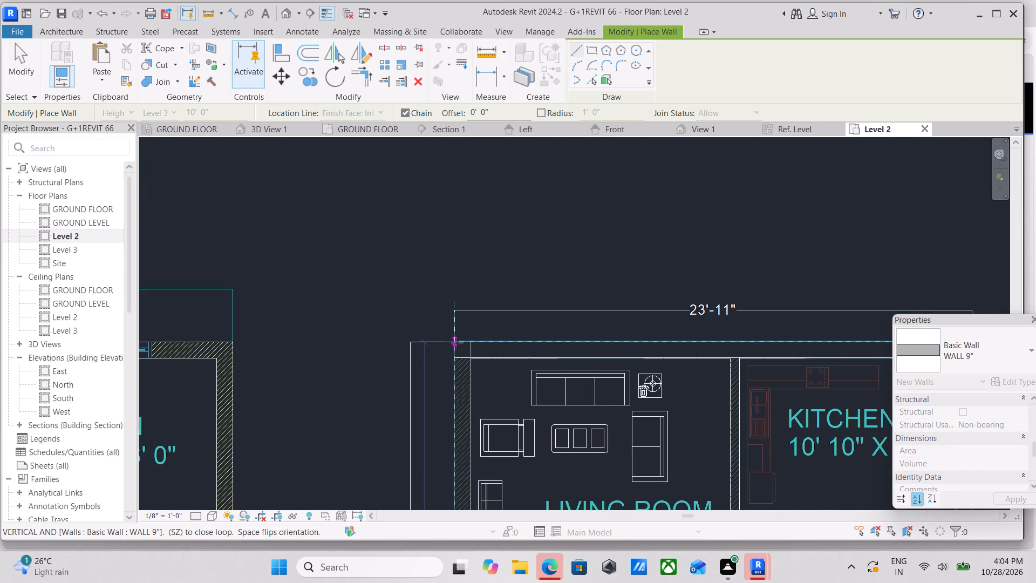
{"action": "scroll", "coordinate": [455, 364], "scroll_direction": "up", "scroll_amount": 6}
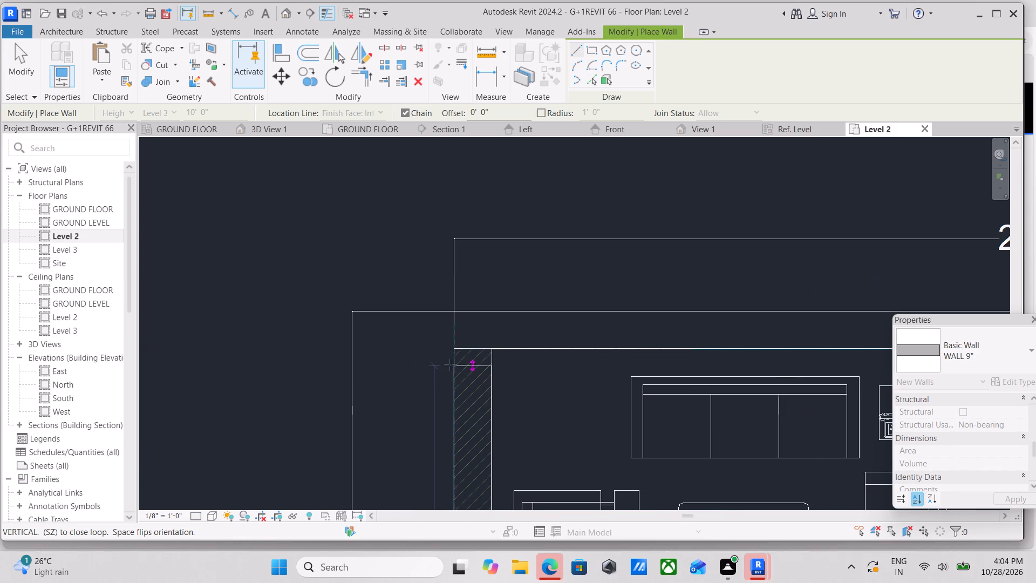
{"action": "left_click", "coordinate": [454, 347]}
{"action": "key", "text": "Escape"}
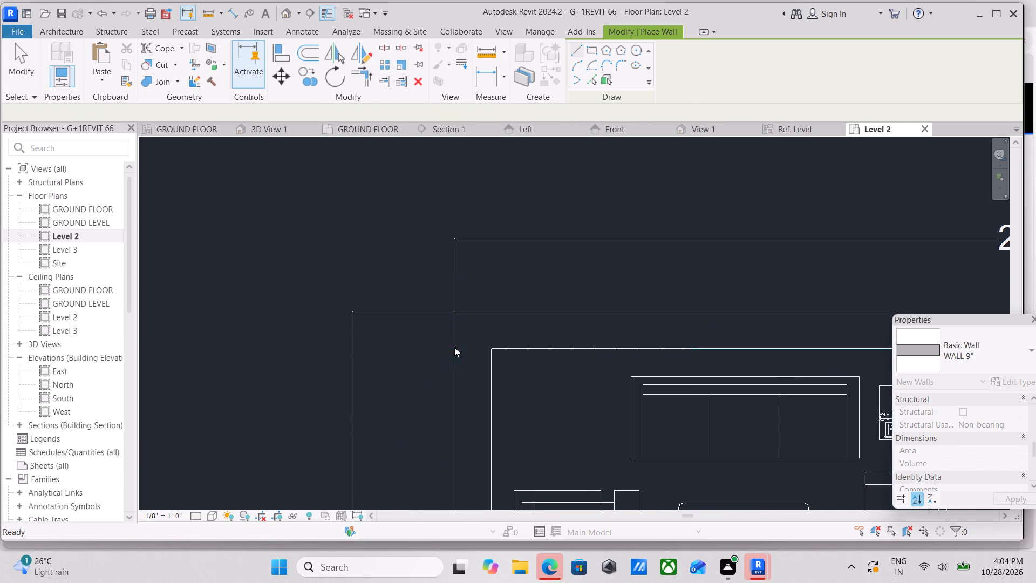
{"action": "scroll", "coordinate": [502, 344], "scroll_direction": "down", "scroll_amount": 6}
{"action": "key", "text": "Escape"}
Examine the FIRST FLOOR plan inside the traced outer walls, from the living room and kitchen past the staircase to the bedrooms.
{"action": "middle_click_drag", "start_coordinate": [574, 374], "coordinate": [342, 297]}
{"action": "scroll", "coordinate": [489, 328], "scroll_direction": "down", "scroll_amount": 3}
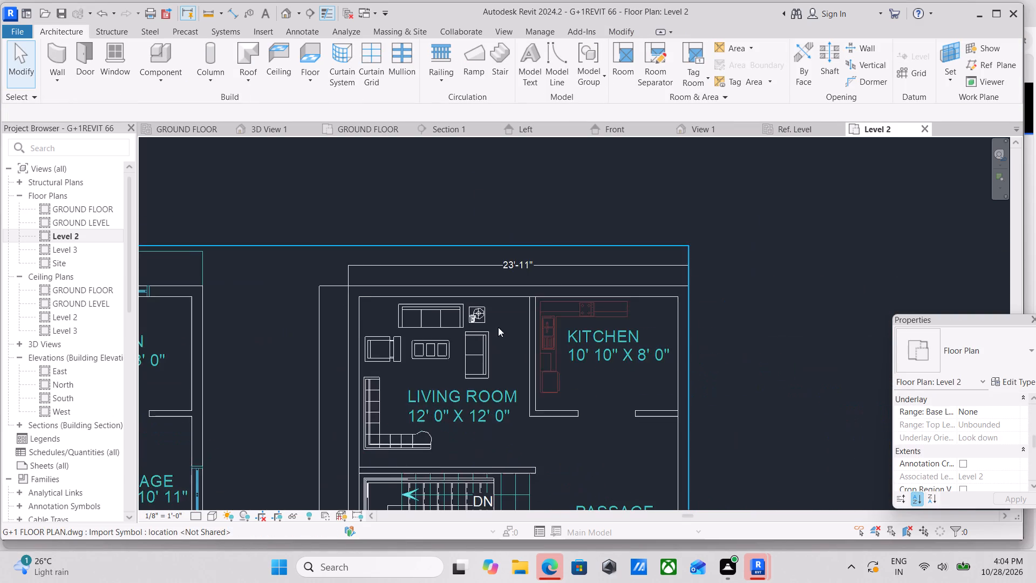
{"action": "middle_click_drag", "start_coordinate": [498, 327], "coordinate": [624, 288]}
{"action": "scroll", "coordinate": [609, 306], "scroll_direction": "down", "scroll_amount": 3}
{"action": "scroll", "coordinate": [561, 391], "scroll_direction": "up", "scroll_amount": 3}
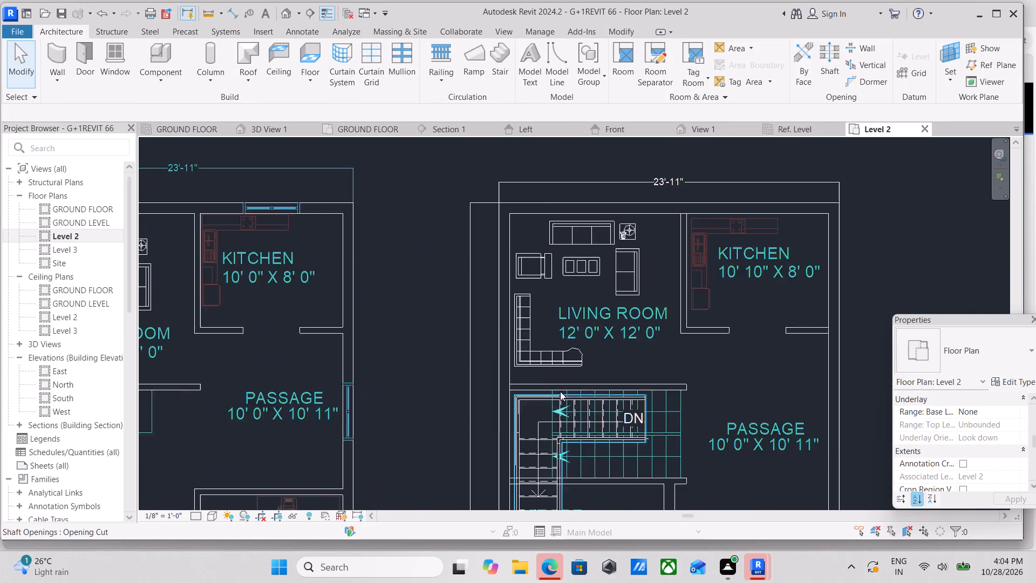
{"action": "scroll", "coordinate": [560, 391], "scroll_direction": "up", "scroll_amount": 7}
{"action": "scroll", "coordinate": [562, 343], "scroll_direction": "down", "scroll_amount": 4}
{"action": "scroll", "coordinate": [694, 378], "scroll_direction": "down", "scroll_amount": 4}
{"action": "middle_click_drag", "start_coordinate": [698, 377], "coordinate": [526, 302]}
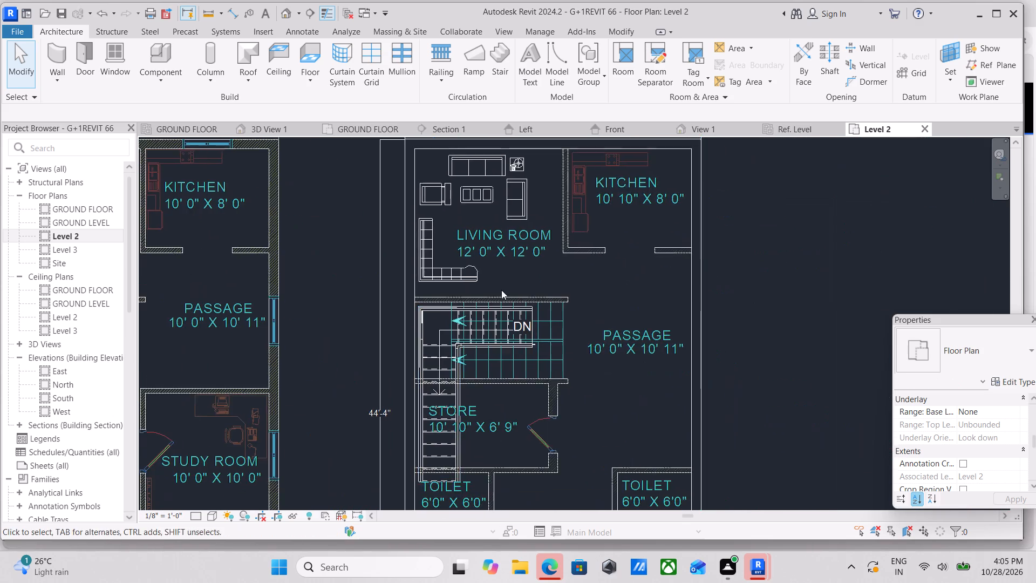
{"action": "scroll", "coordinate": [631, 361], "scroll_direction": "down", "scroll_amount": 3}
{"action": "middle_click_drag", "start_coordinate": [631, 361], "coordinate": [521, 318]}
{"action": "scroll", "coordinate": [487, 374], "scroll_direction": "up", "scroll_amount": 3}
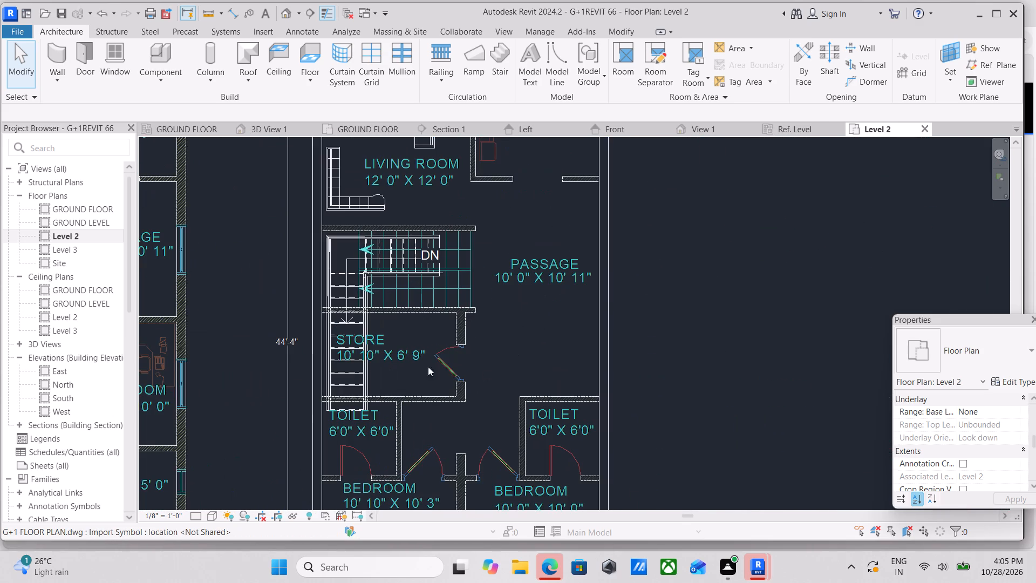
{"action": "key", "text": "Escape"}
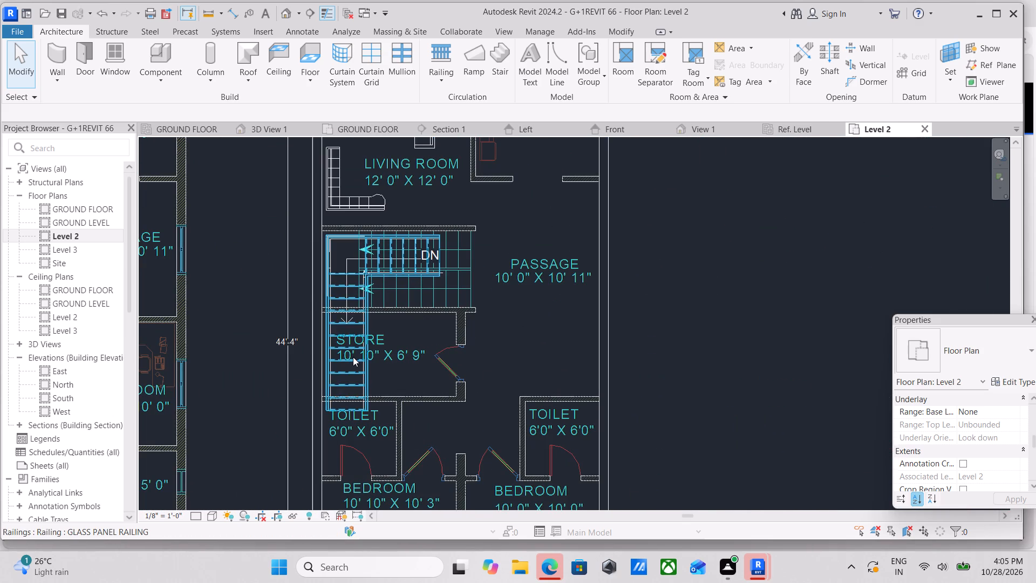
Temporarily hide the L-shaped assembled stair covering the STORE and staircase area in the Level 2 plan.
{"action": "left_click", "coordinate": [353, 357]}
{"action": "scroll", "coordinate": [357, 367], "scroll_direction": "up", "scroll_amount": 3}
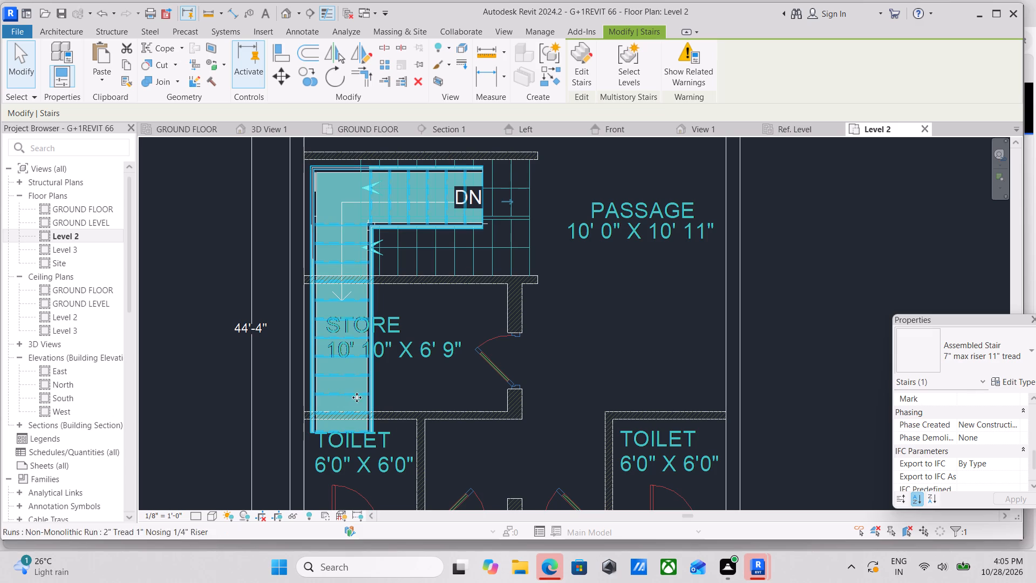
{"action": "left_click", "coordinate": [373, 385], "text": "ctrl"}
{"action": "left_click", "coordinate": [315, 391], "text": "ctrl"}
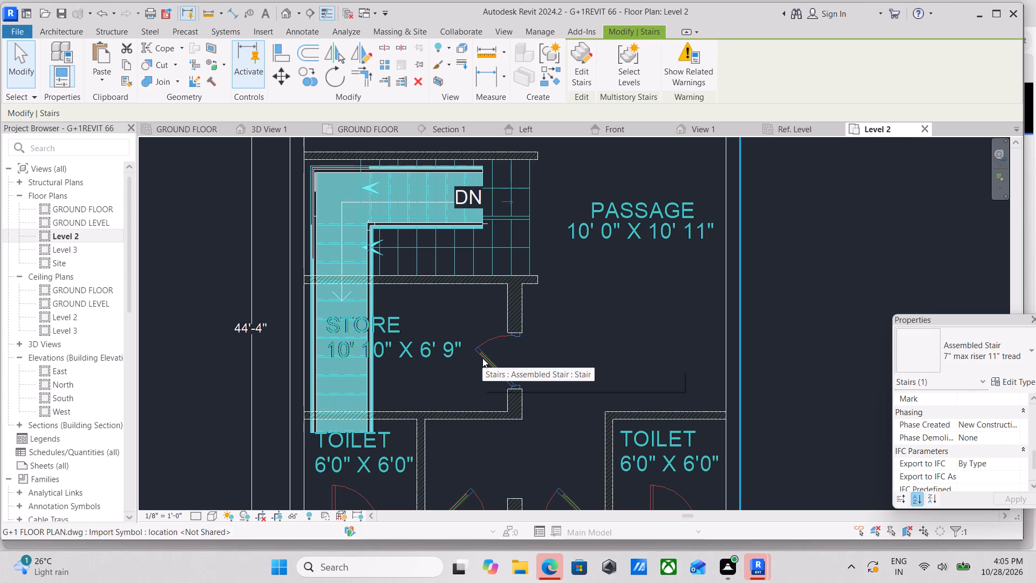
{"action": "type", "text": "hh"}
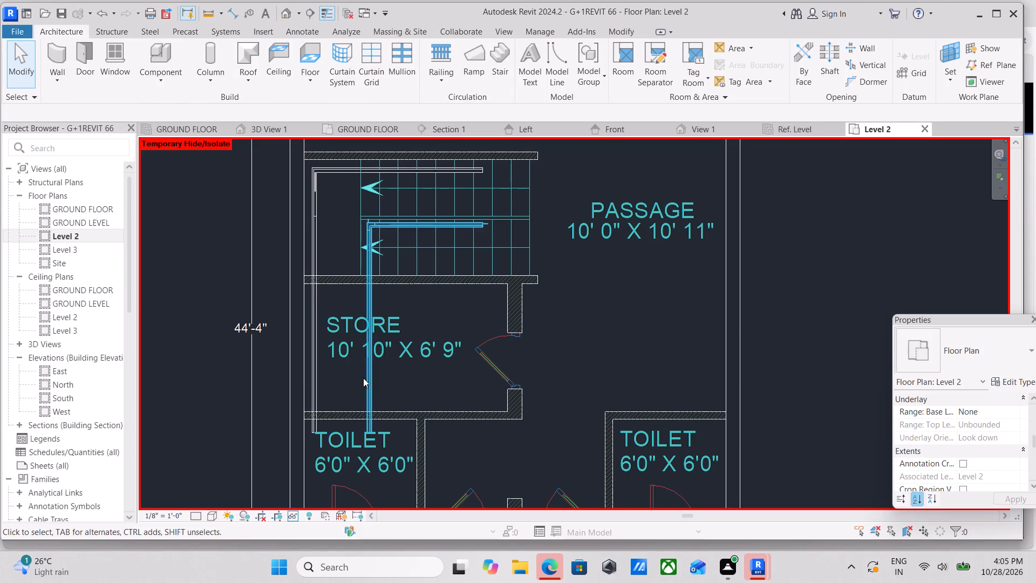
Temporarily hide the L-shaped shaft opening and both glass panel railings covering the STORE and staircase area in the Level 2 plan.
{"action": "left_click", "coordinate": [370, 377]}
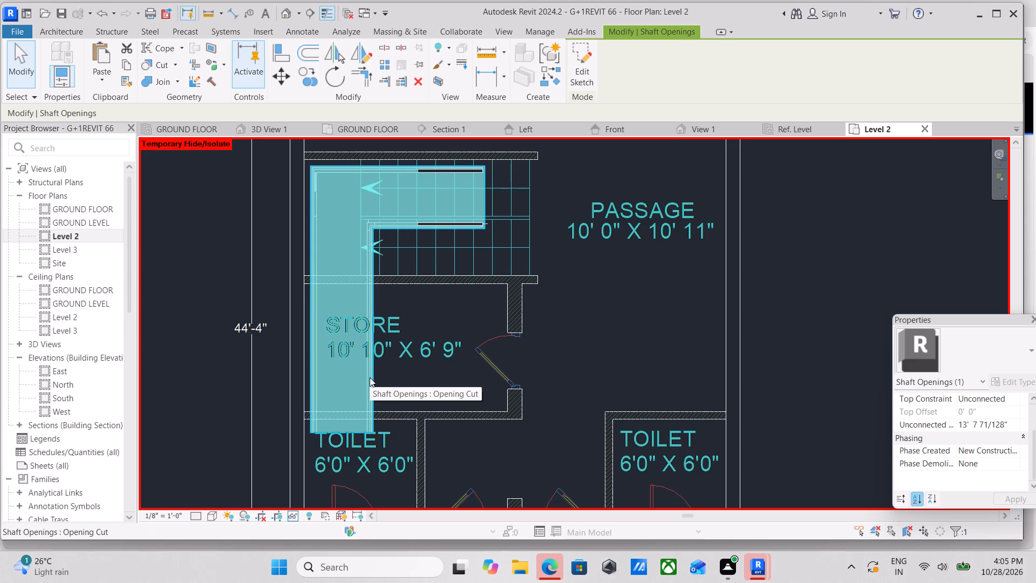
{"action": "type", "text": "hh"}
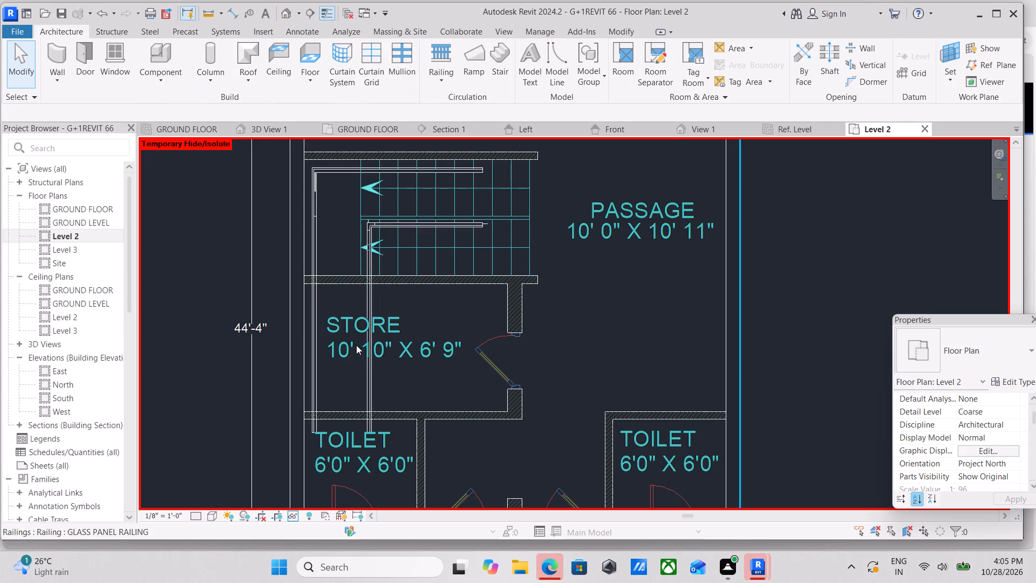
{"action": "scroll", "coordinate": [376, 364], "scroll_direction": "up", "scroll_amount": 2}
{"action": "left_click", "coordinate": [365, 362]}
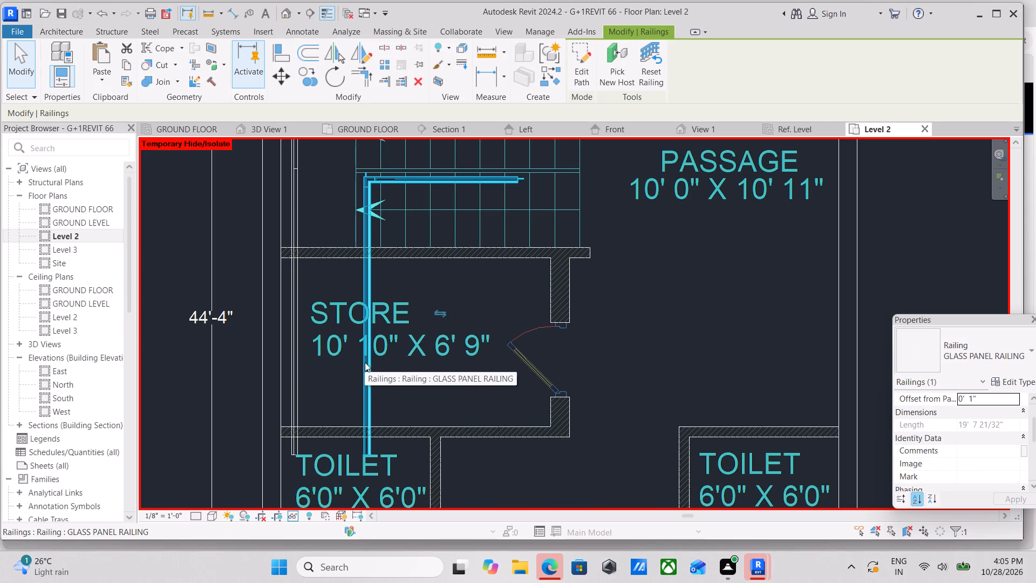
{"action": "type", "text": "hh"}
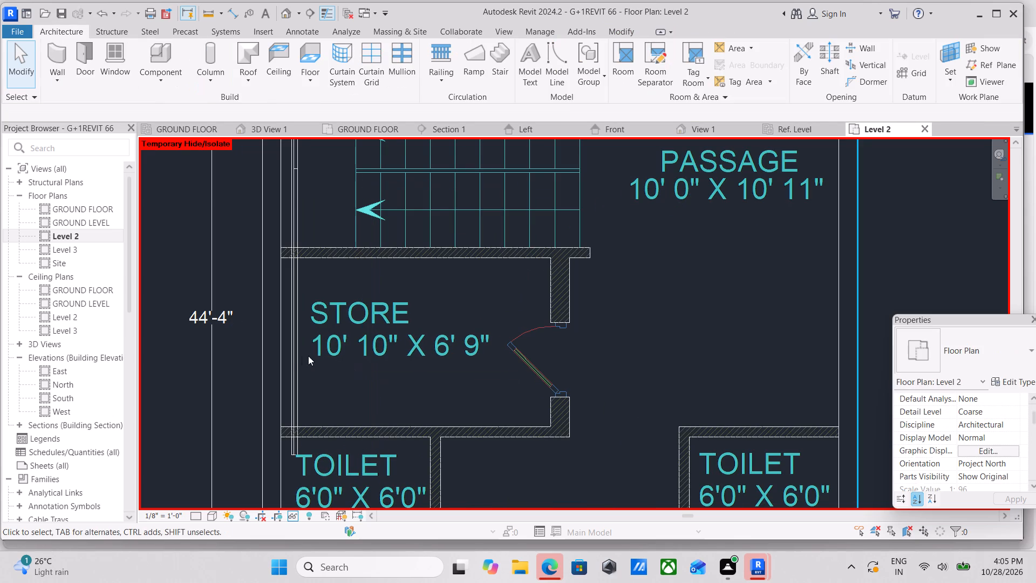
{"action": "left_click", "coordinate": [299, 356]}
{"action": "scroll", "coordinate": [306, 355], "scroll_direction": "down", "scroll_amount": 2}
{"action": "middle_click_drag", "start_coordinate": [317, 384], "coordinate": [365, 470]}
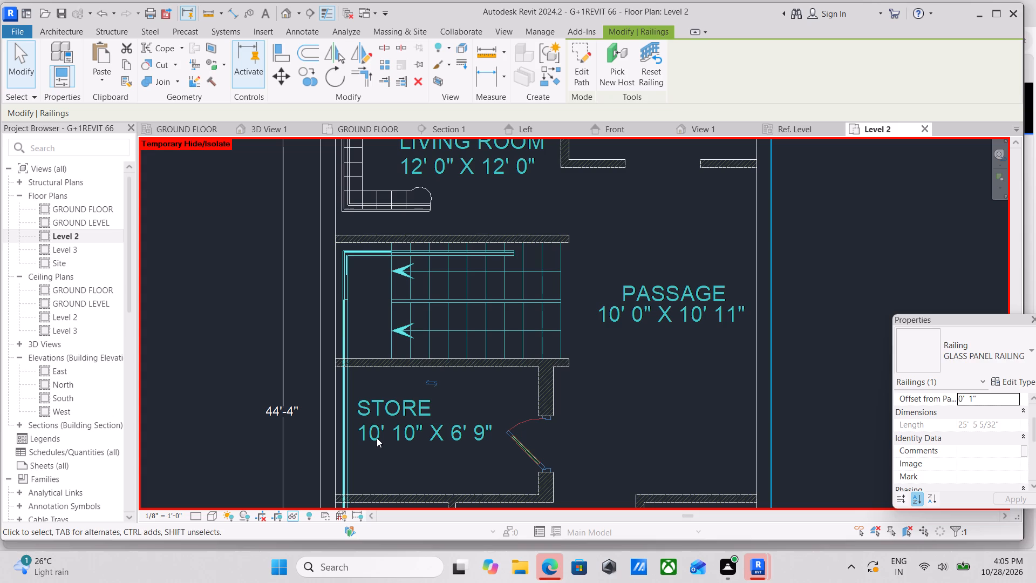
{"action": "type", "text": "hh"}
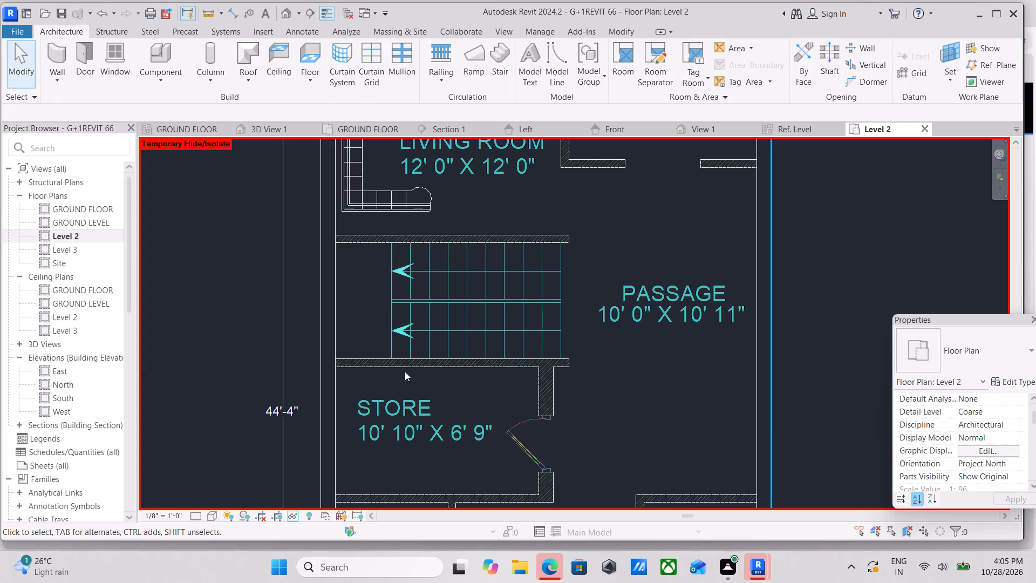
{"action": "key", "text": "Escape"}
Trace the 9" partition wall between the two bedrooms from the south outer wall north to its free end between the bedroom doors.
{"action": "scroll", "coordinate": [406, 371], "scroll_direction": "down", "scroll_amount": 4}
{"action": "middle_click_drag", "start_coordinate": [458, 424], "coordinate": [457, 385]}
{"action": "scroll", "coordinate": [415, 404], "scroll_direction": "down", "scroll_amount": 1}
{"action": "middle_click_drag", "start_coordinate": [415, 404], "coordinate": [425, 358]}
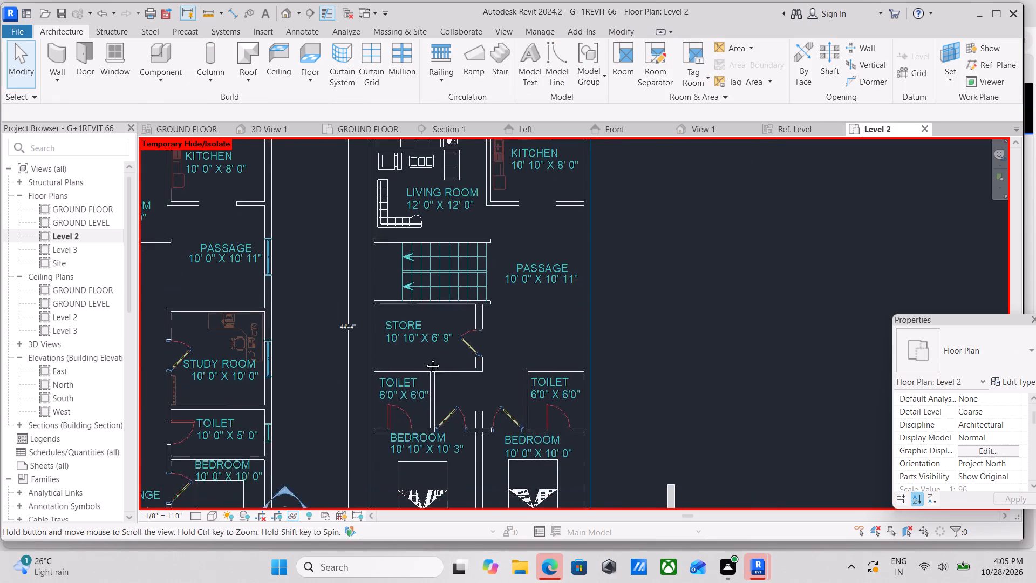
{"action": "middle_click_drag", "start_coordinate": [425, 358], "coordinate": [433, 347]}
{"action": "middle_click_drag", "start_coordinate": [459, 433], "coordinate": [534, 349]}
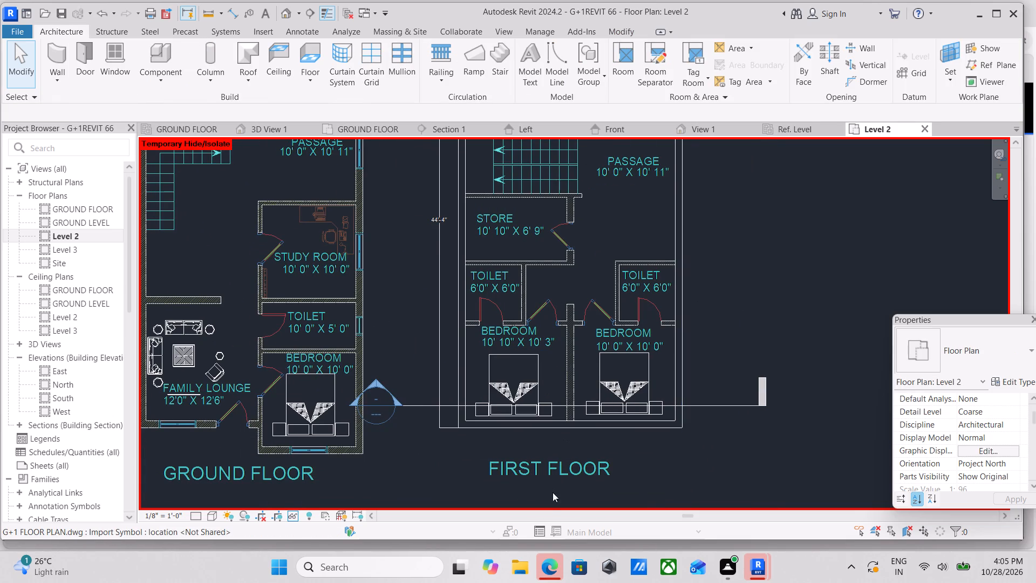
{"action": "type", "text": "wa"}
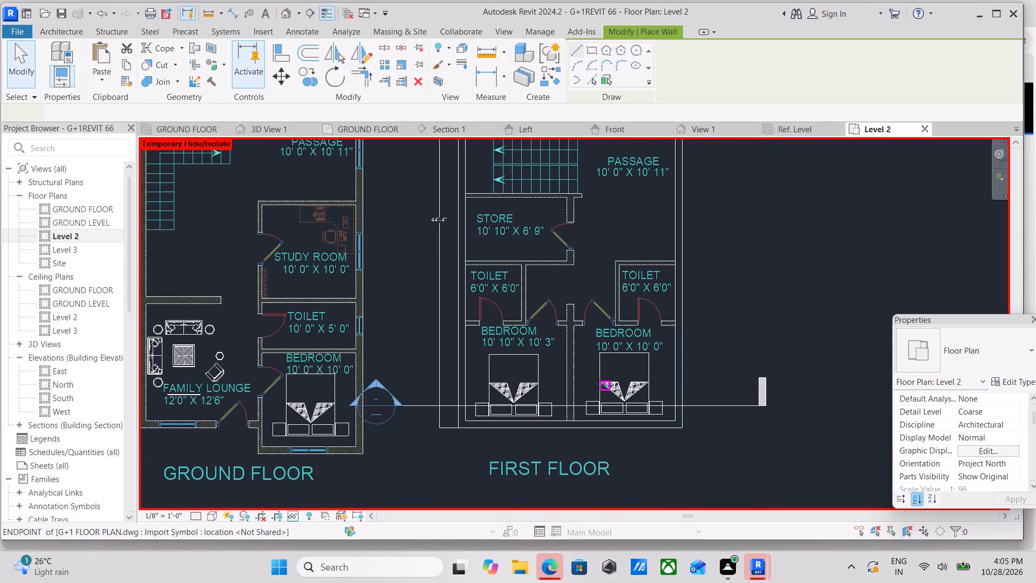
{"action": "scroll", "coordinate": [559, 410], "scroll_direction": "up", "scroll_amount": 8}
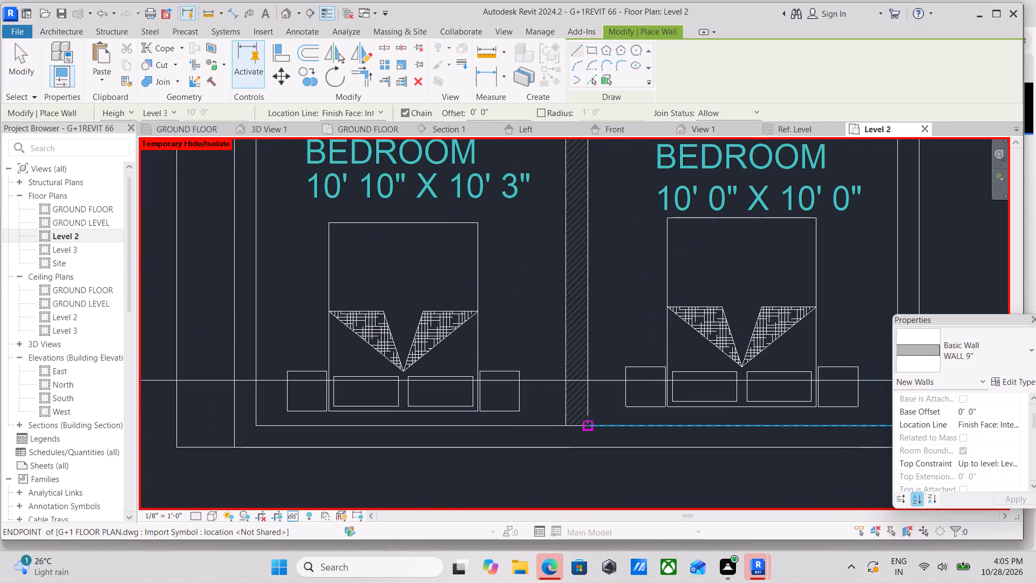
{"action": "left_click", "coordinate": [588, 422]}
{"action": "scroll", "coordinate": [585, 329], "scroll_direction": "down", "scroll_amount": 1}
{"action": "middle_click_drag", "start_coordinate": [585, 329], "coordinate": [601, 582]}
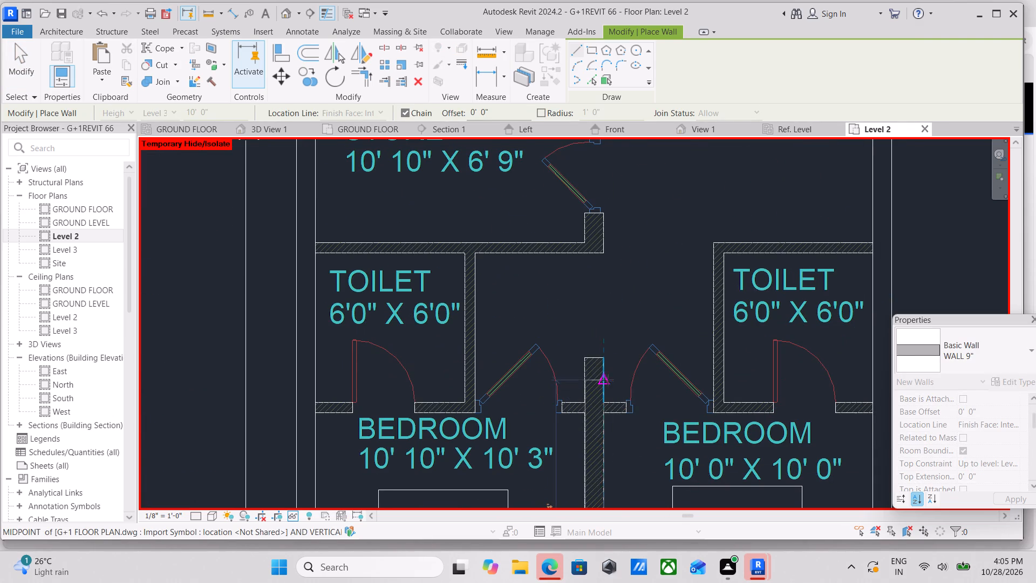
{"action": "left_click", "coordinate": [605, 356]}
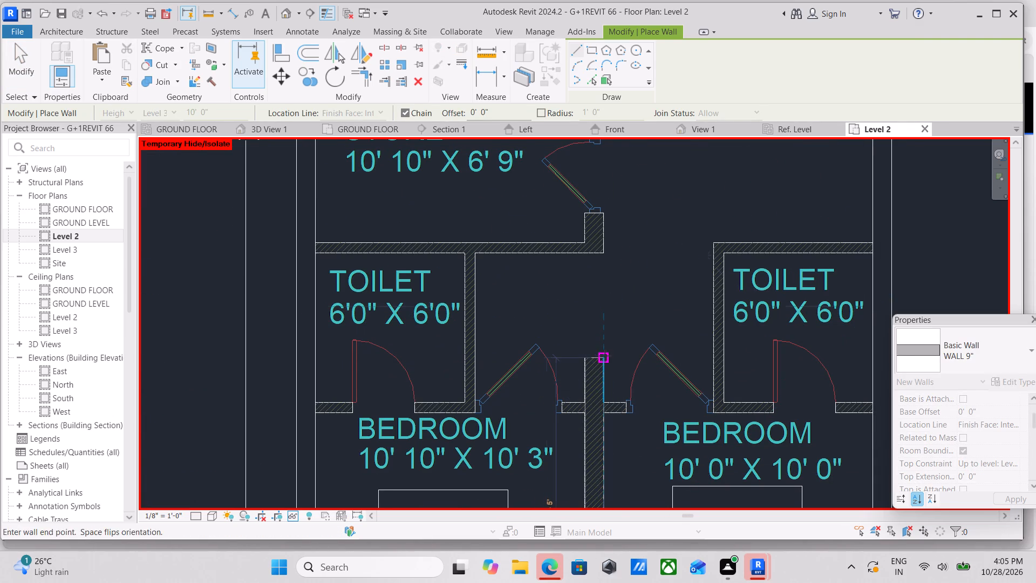
{"action": "key", "text": "Escape"}
Trace the STORE's east 9" wall from the staircase wall south across the door opening to the toilet-side wall, and leave the Wall command.
{"action": "middle_click_drag", "start_coordinate": [618, 411], "coordinate": [616, 473]}
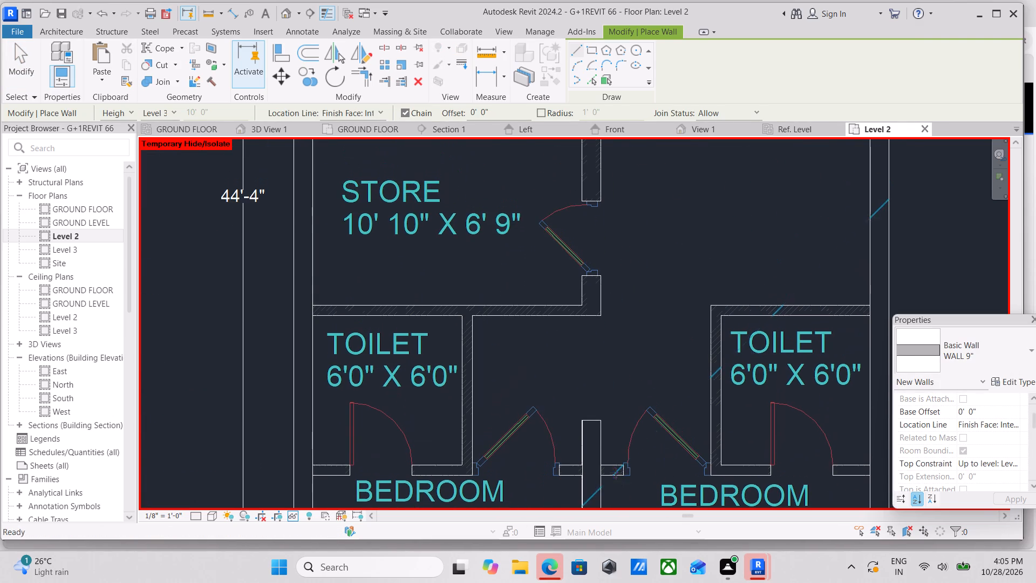
{"action": "scroll", "coordinate": [614, 360], "scroll_direction": "down", "scroll_amount": 1}
{"action": "middle_click_drag", "start_coordinate": [609, 399], "coordinate": [618, 564]}
{"action": "scroll", "coordinate": [594, 360], "scroll_direction": "up", "scroll_amount": 2}
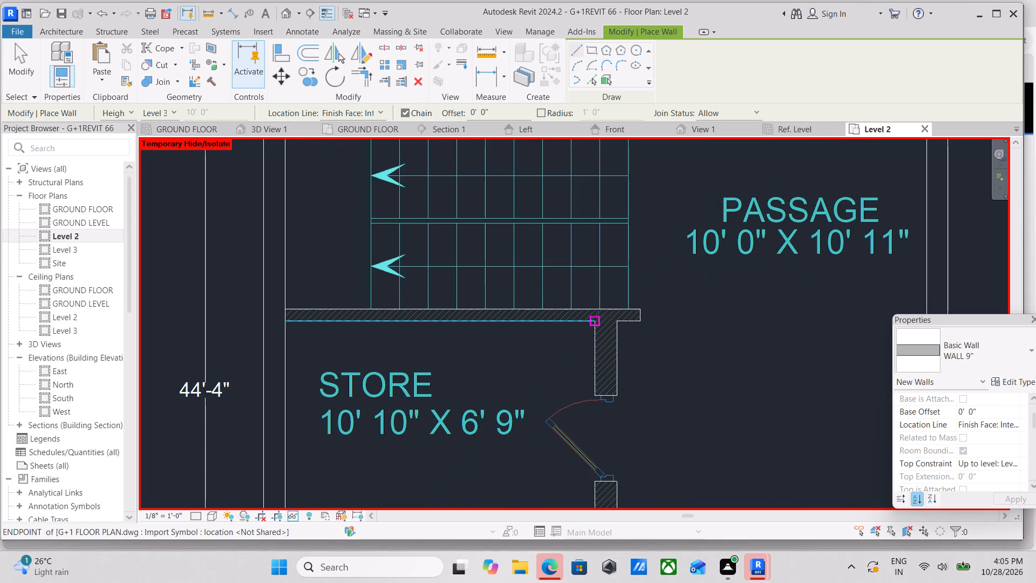
{"action": "left_click", "coordinate": [597, 316]}
{"action": "middle_click_drag", "start_coordinate": [599, 540], "coordinate": [614, 418]}
{"action": "scroll", "coordinate": [609, 404], "scroll_direction": "down", "scroll_amount": 2}
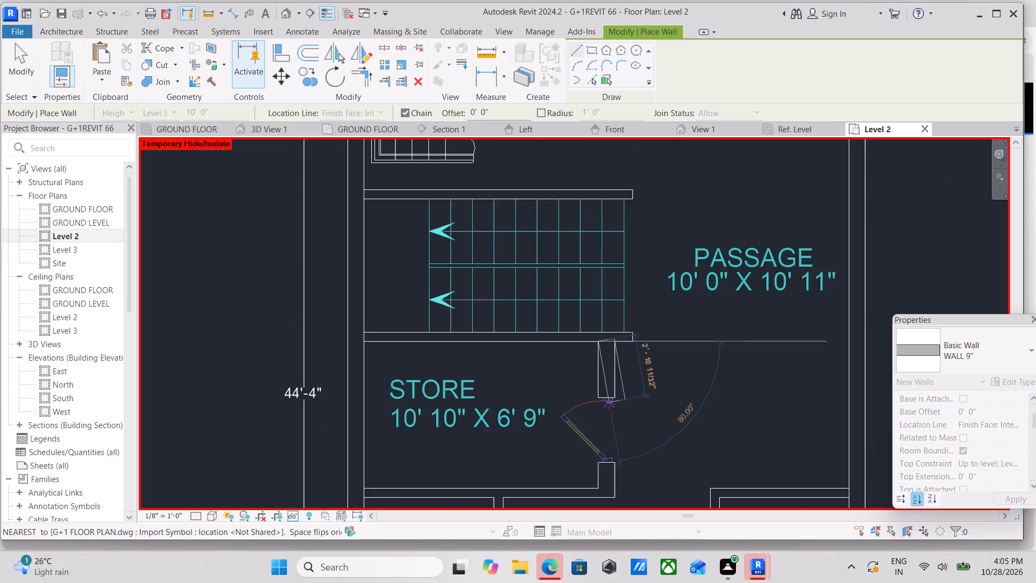
{"action": "middle_click", "coordinate": [609, 404]}
{"action": "middle_click_drag", "start_coordinate": [595, 467], "coordinate": [606, 399]}
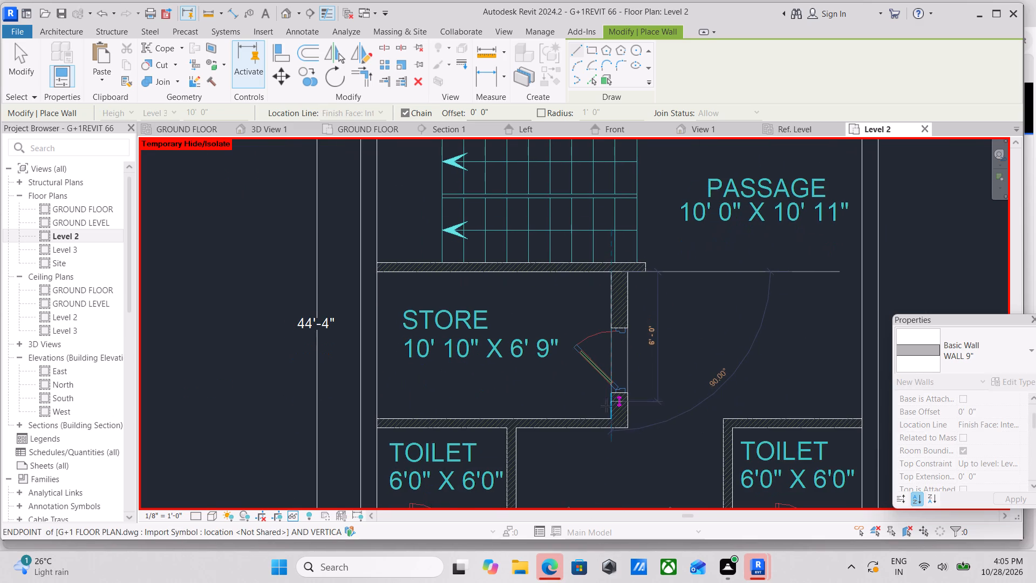
{"action": "scroll", "coordinate": [610, 428], "scroll_direction": "up", "scroll_amount": 2}
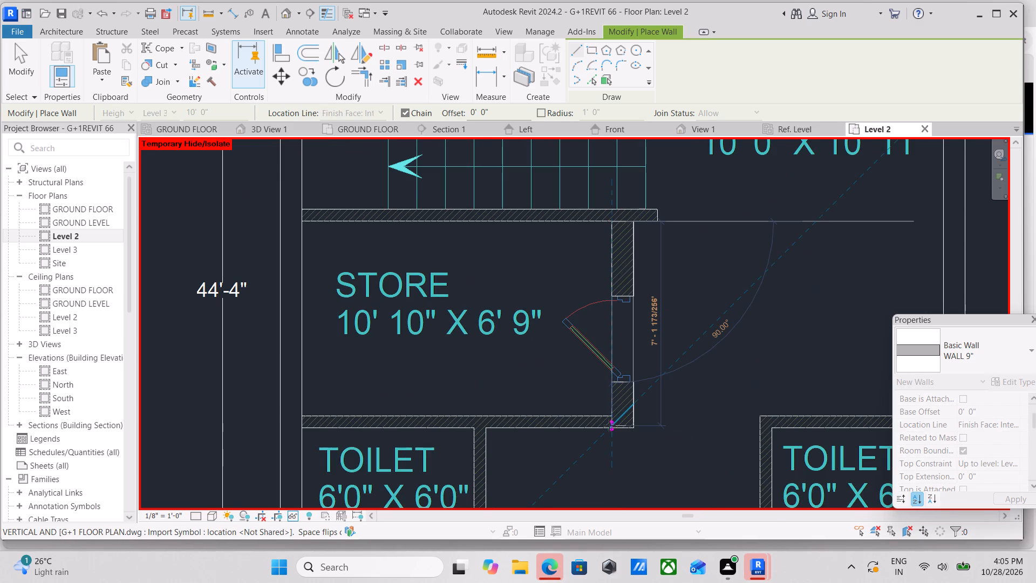
{"action": "left_click", "coordinate": [609, 428]}
{"action": "key", "text": "Escape"}
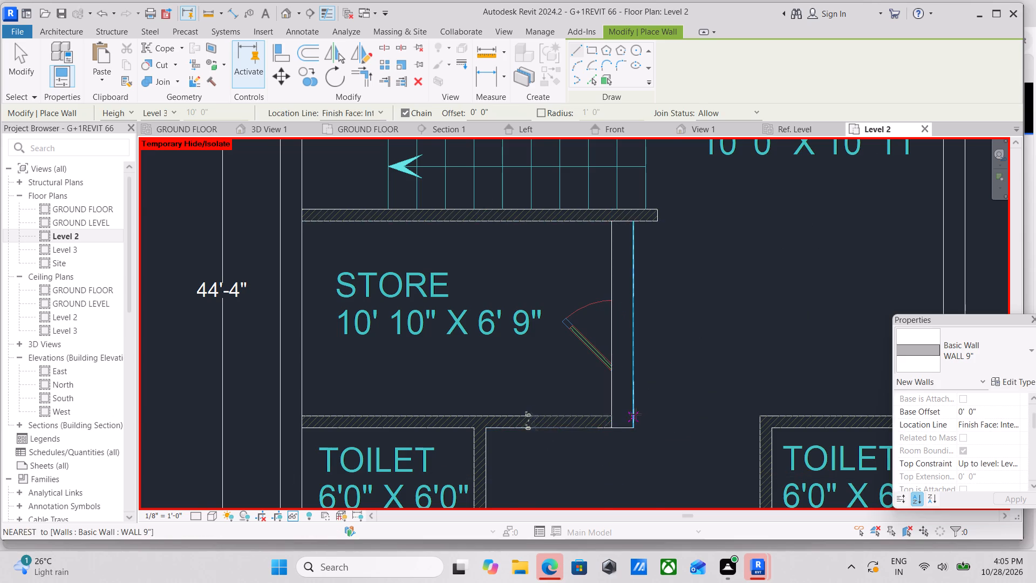
{"action": "scroll", "coordinate": [637, 413], "scroll_direction": "down", "scroll_amount": 4}
{"action": "scroll", "coordinate": [687, 420], "scroll_direction": "down", "scroll_amount": 2}
{"action": "middle_click_drag", "start_coordinate": [687, 420], "coordinate": [591, 386]}
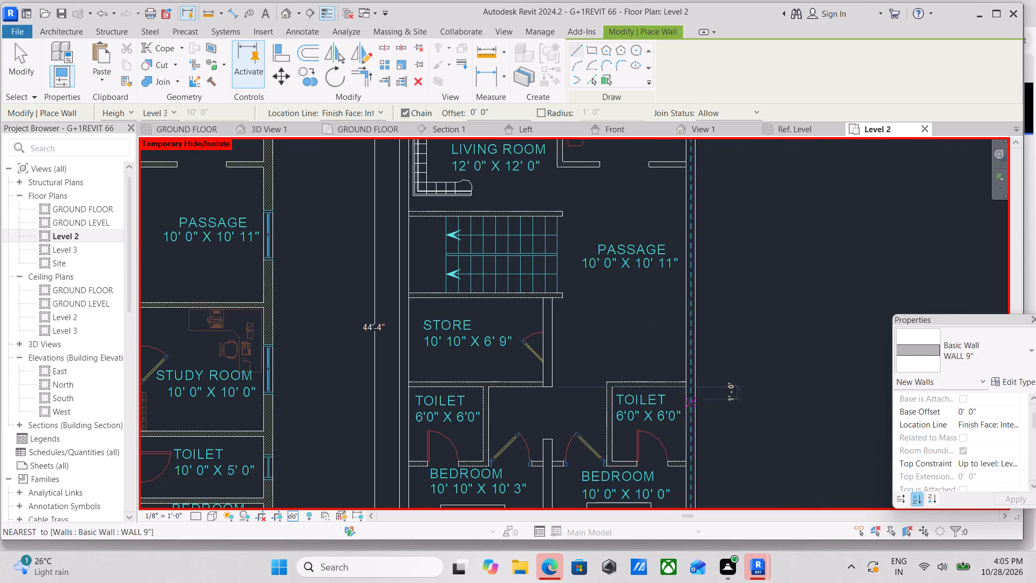
{"action": "scroll", "coordinate": [489, 397], "scroll_direction": "down", "scroll_amount": 1}
{"action": "middle_click_drag", "start_coordinate": [489, 397], "coordinate": [465, 473]}
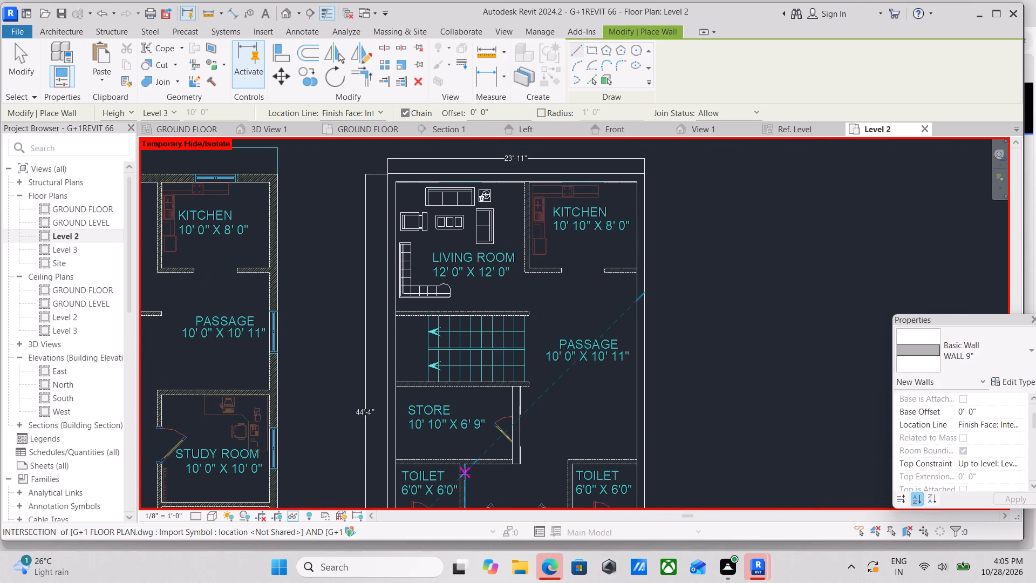
{"action": "key", "text": "Escape"}
{"action": "key", "text": "Escape"}
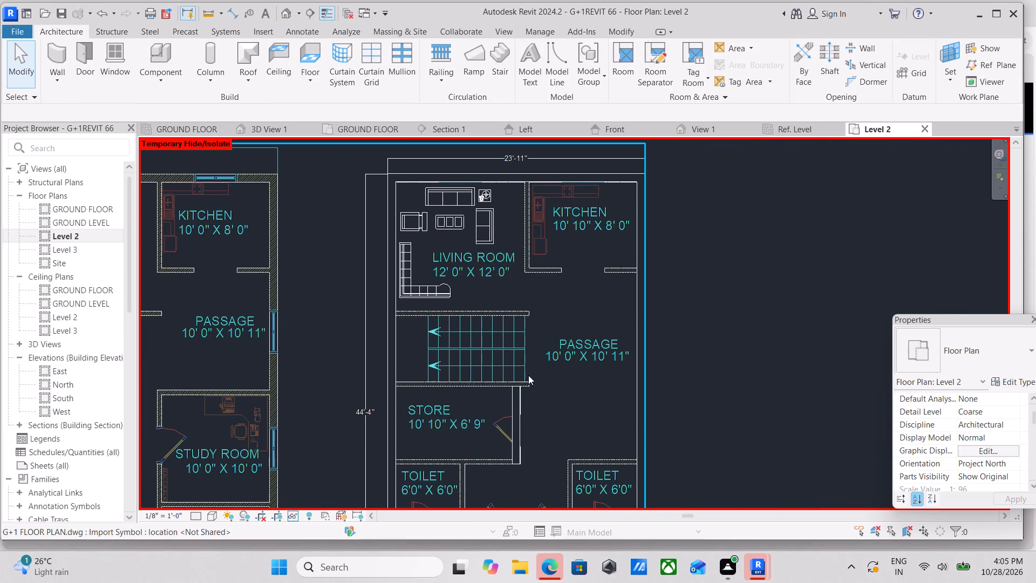
{"action": "scroll", "coordinate": [493, 376], "scroll_direction": "down", "scroll_amount": 2}
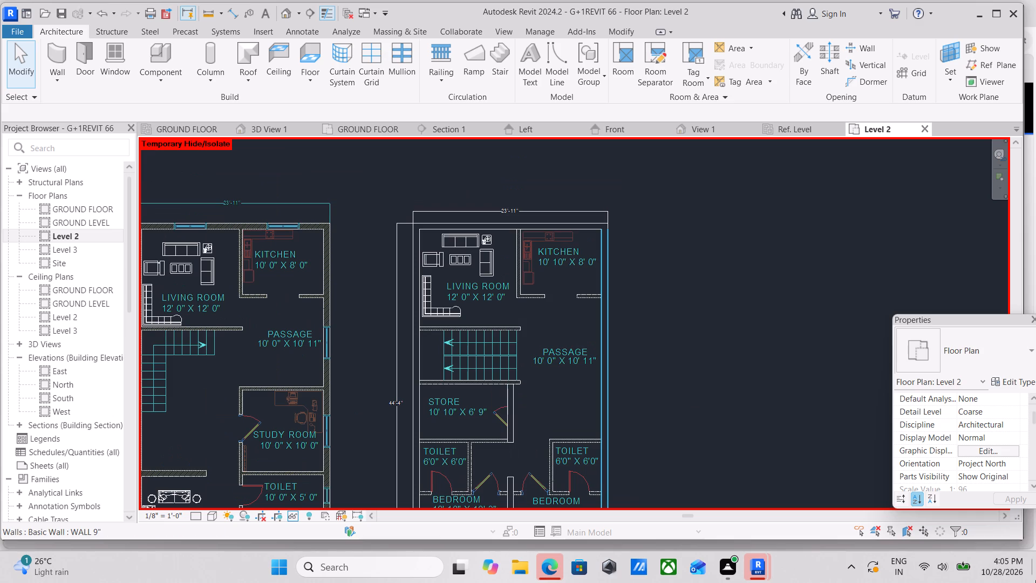
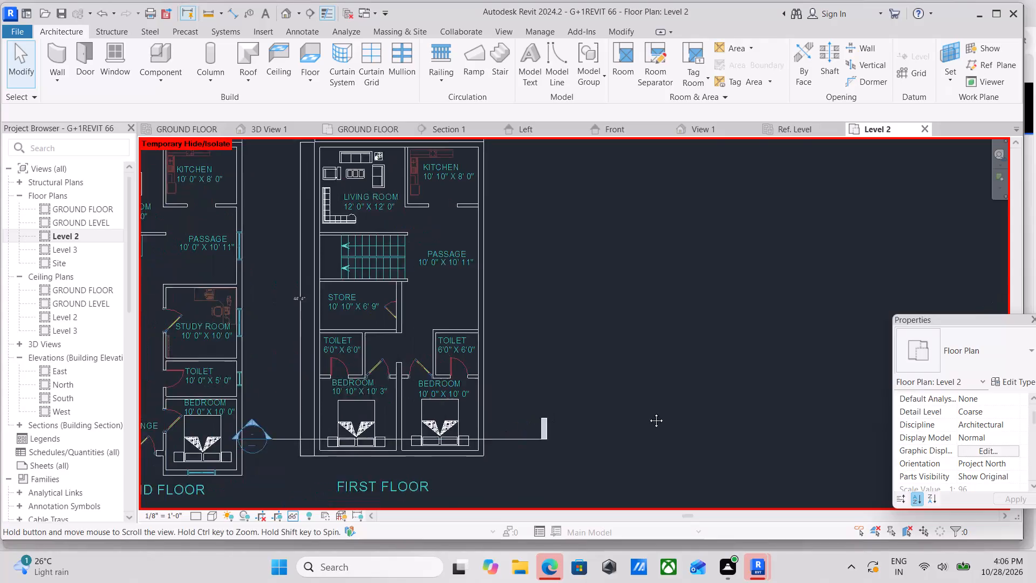
Examine the imported plan around the ground-floor and first-floor staircases, including the passage and store.
{"action": "scroll", "coordinate": [502, 396], "scroll_direction": "down", "scroll_amount": 1}
{"action": "middle_click_drag", "start_coordinate": [485, 392], "coordinate": [599, 452]}
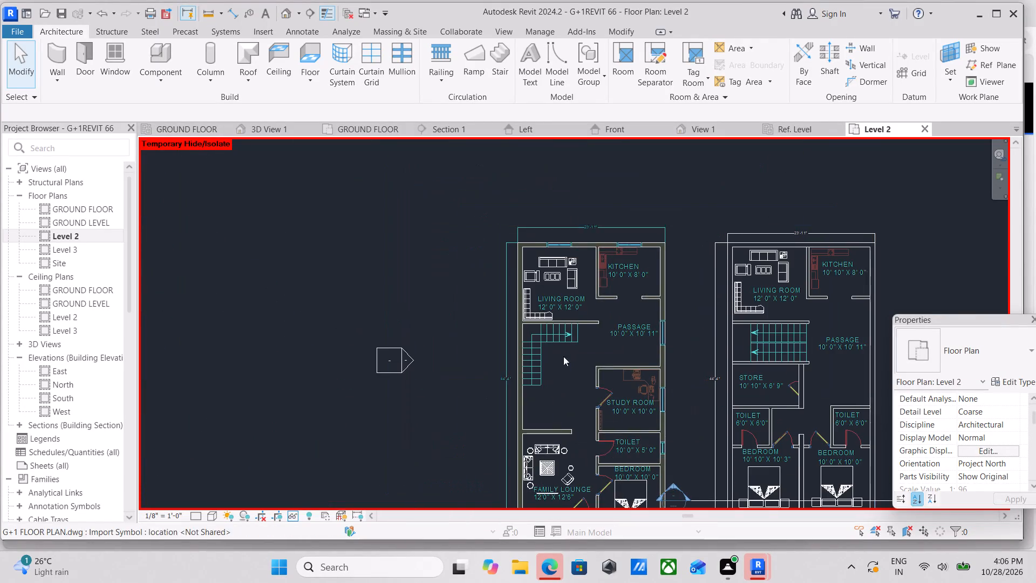
{"action": "scroll", "coordinate": [545, 320], "scroll_direction": "up", "scroll_amount": 8}
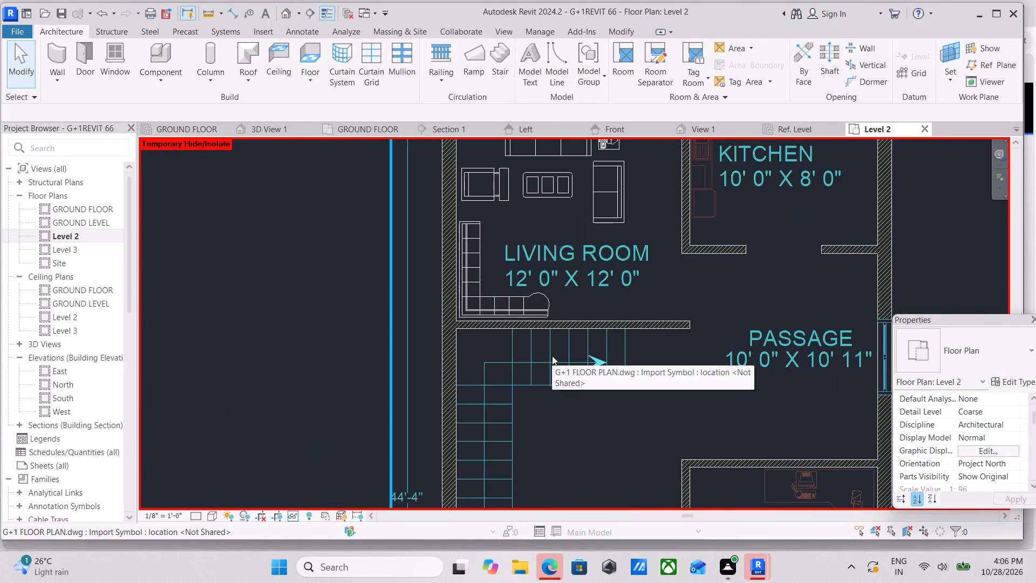
{"action": "scroll", "coordinate": [552, 356], "scroll_direction": "down", "scroll_amount": 6}
{"action": "middle_click_drag", "start_coordinate": [603, 342], "coordinate": [287, 283]}
{"action": "scroll", "coordinate": [630, 356], "scroll_direction": "up", "scroll_amount": 3}
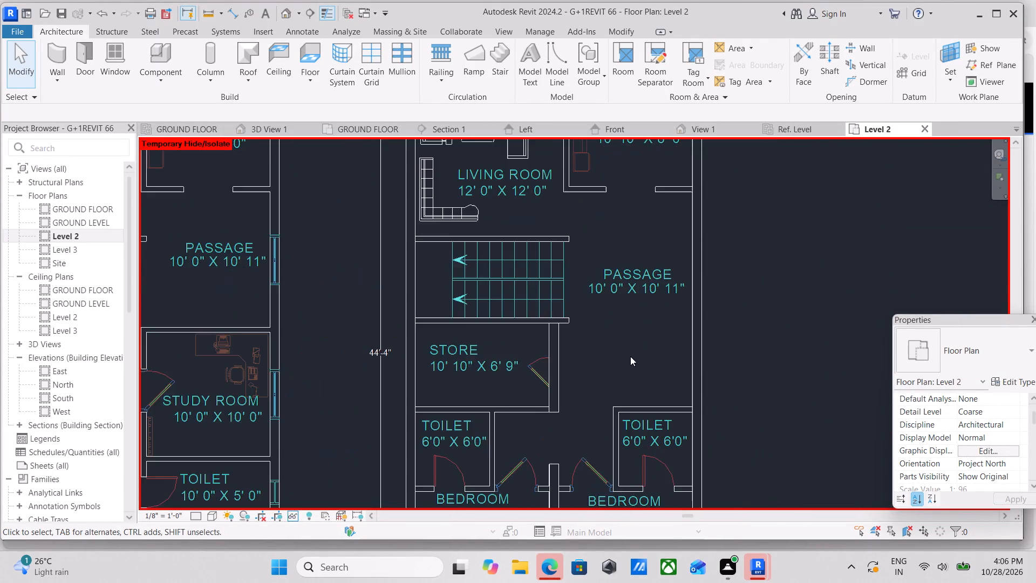
{"action": "scroll", "coordinate": [630, 356], "scroll_direction": "up", "scroll_amount": 2}
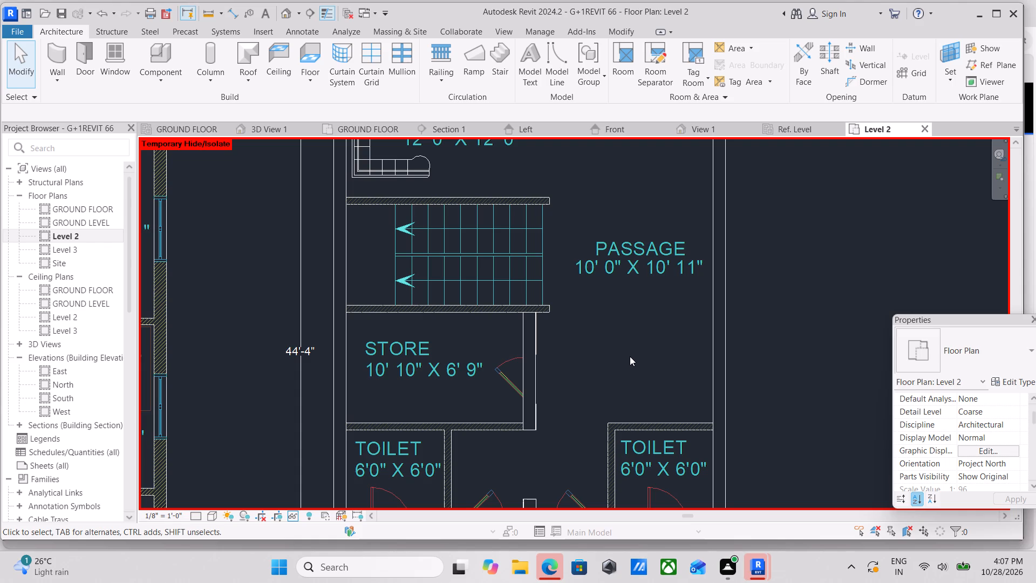
{"action": "scroll", "coordinate": [550, 388], "scroll_direction": "down", "scroll_amount": 1}
{"action": "middle_click_drag", "start_coordinate": [561, 401], "coordinate": [582, 445]}
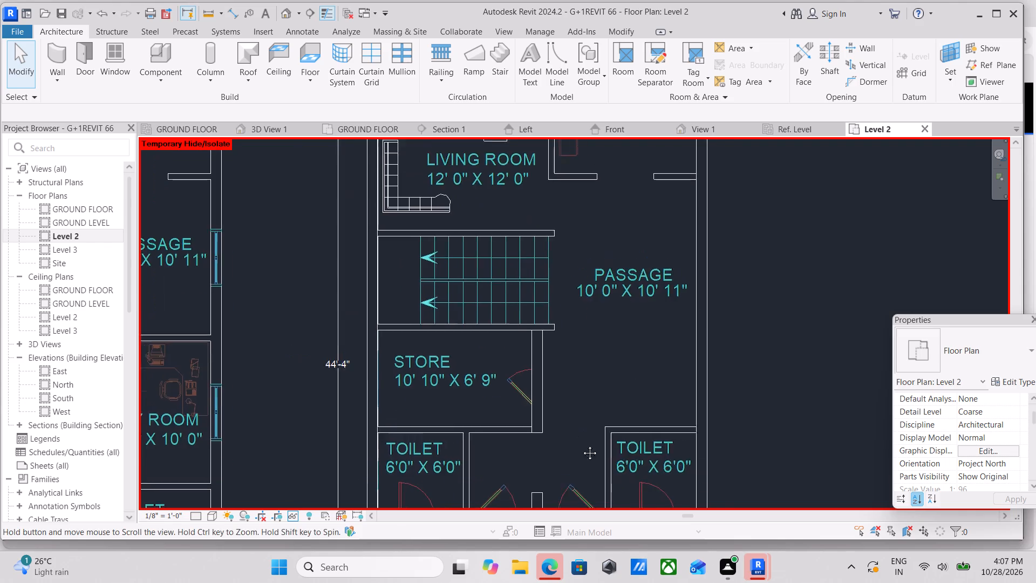
{"action": "middle_click_drag", "start_coordinate": [582, 445], "coordinate": [588, 458]}
Draw an INNER WALL 5" wall between the first-floor living room and stairs, from the exterior wall to the passage-side end.
{"action": "type", "text": "wa"}
{"action": "left_click", "coordinate": [1019, 353]}
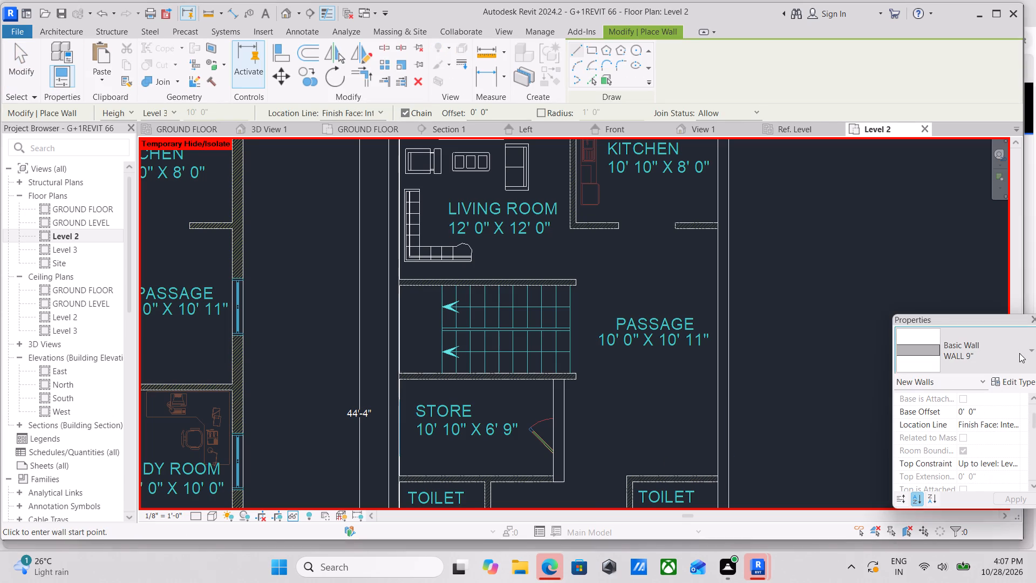
{"action": "scroll", "coordinate": [937, 114], "scroll_direction": "up", "scroll_amount": 2}
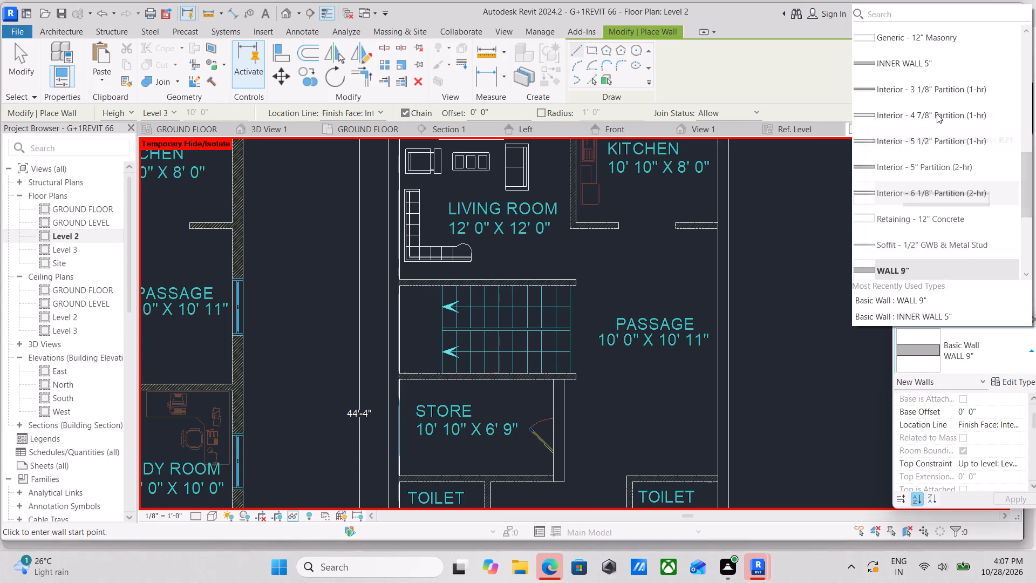
{"action": "scroll", "coordinate": [937, 114], "scroll_direction": "up", "scroll_amount": 4}
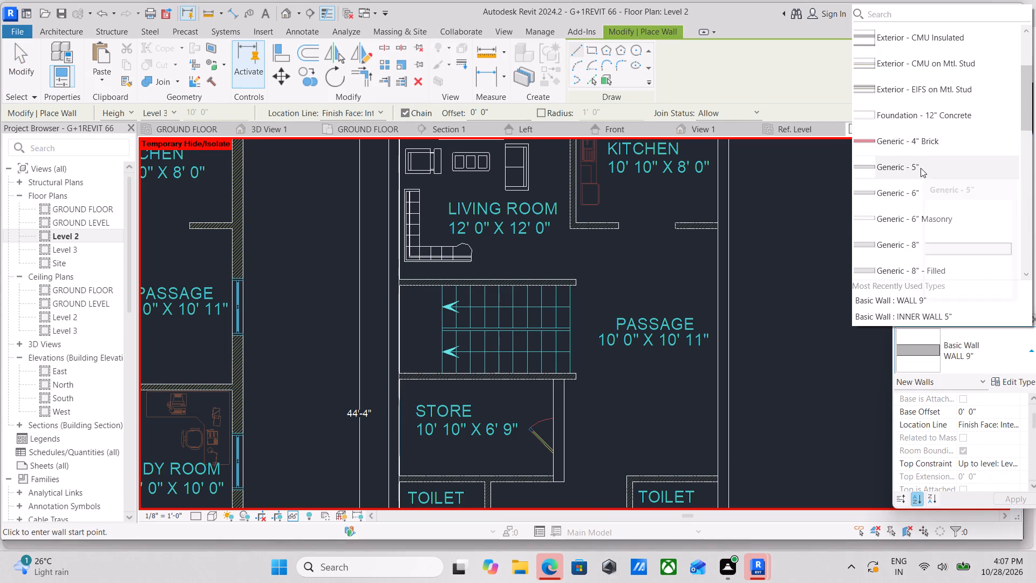
{"action": "scroll", "coordinate": [918, 180], "scroll_direction": "down", "scroll_amount": 2}
{"action": "left_click", "coordinate": [918, 209]}
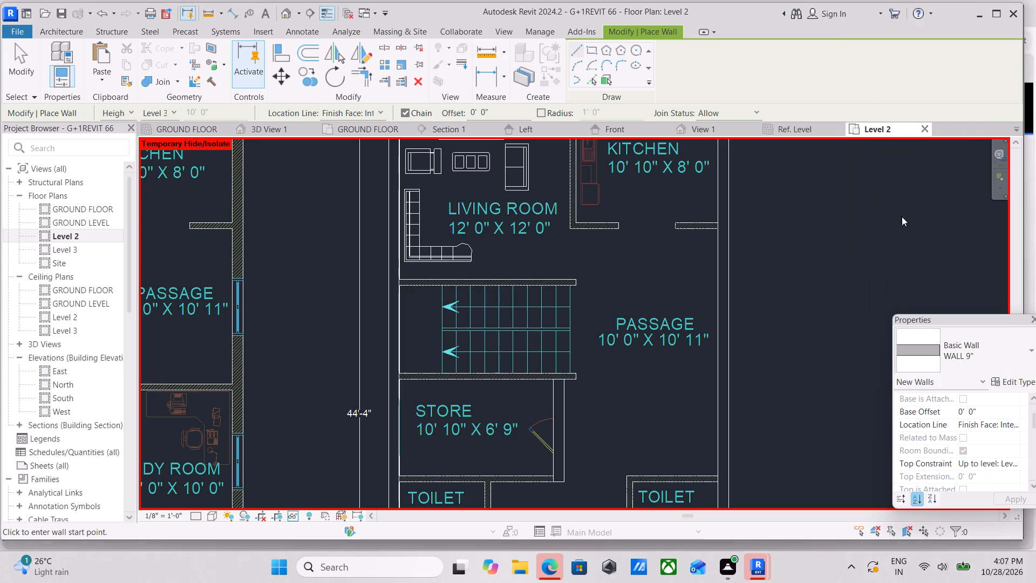
{"action": "scroll", "coordinate": [406, 262], "scroll_direction": "up", "scroll_amount": 9}
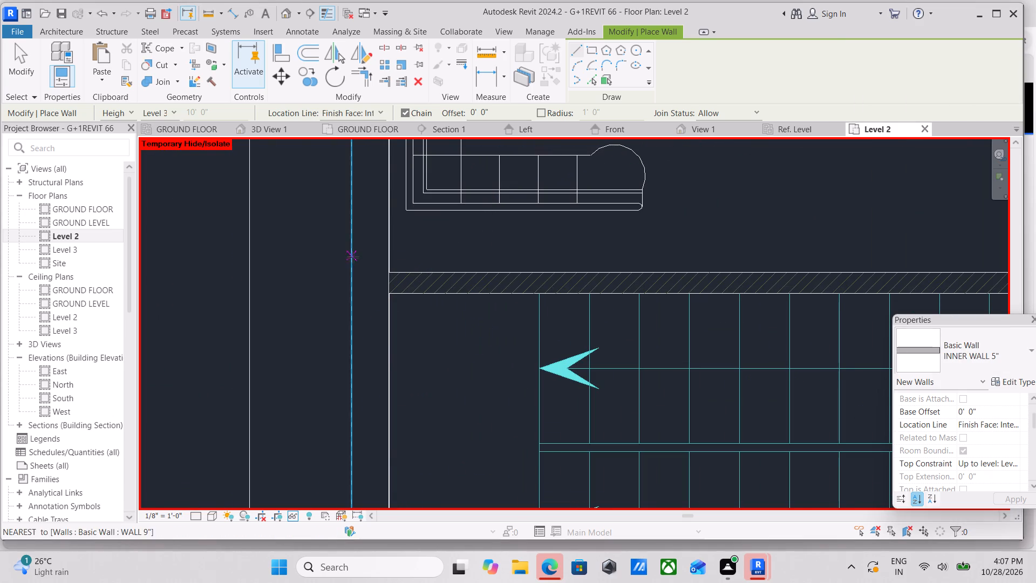
{"action": "left_click", "coordinate": [387, 293]}
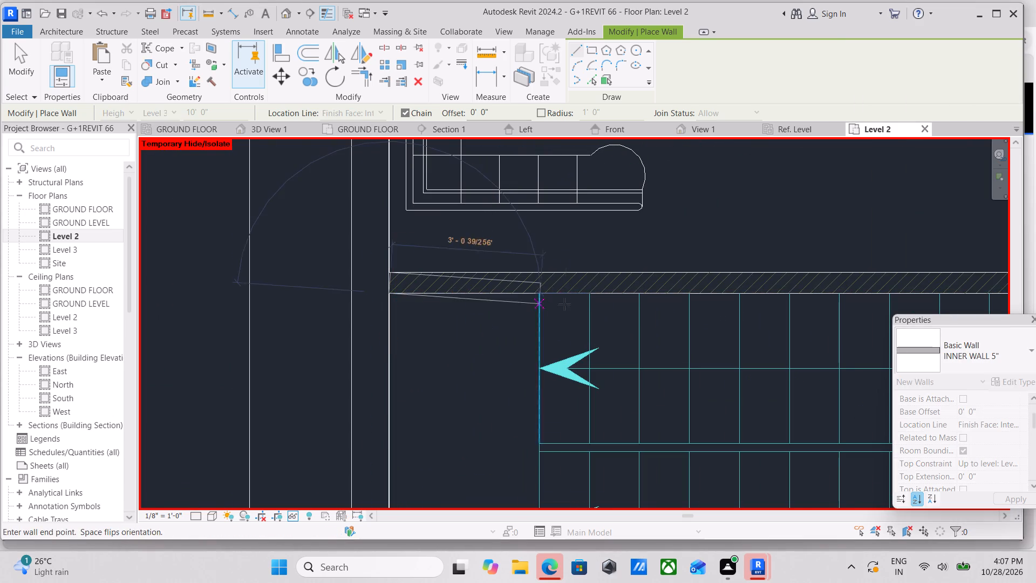
{"action": "middle_click_drag", "start_coordinate": [570, 303], "coordinate": [304, 278]}
{"action": "middle_click_drag", "start_coordinate": [540, 262], "coordinate": [447, 259]}
{"action": "scroll", "coordinate": [540, 262], "scroll_direction": "up", "scroll_amount": 1}
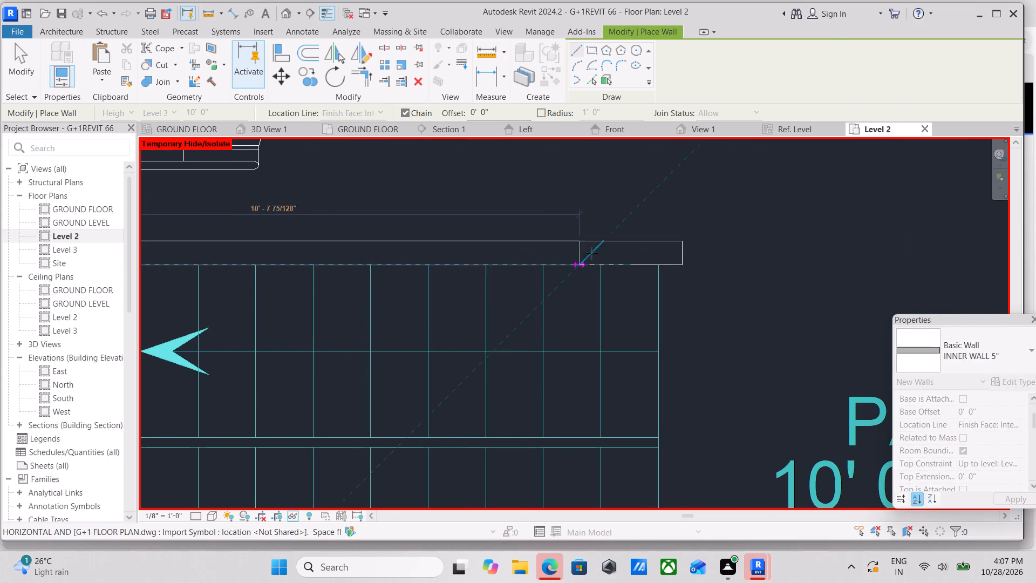
{"action": "left_click", "coordinate": [684, 262]}
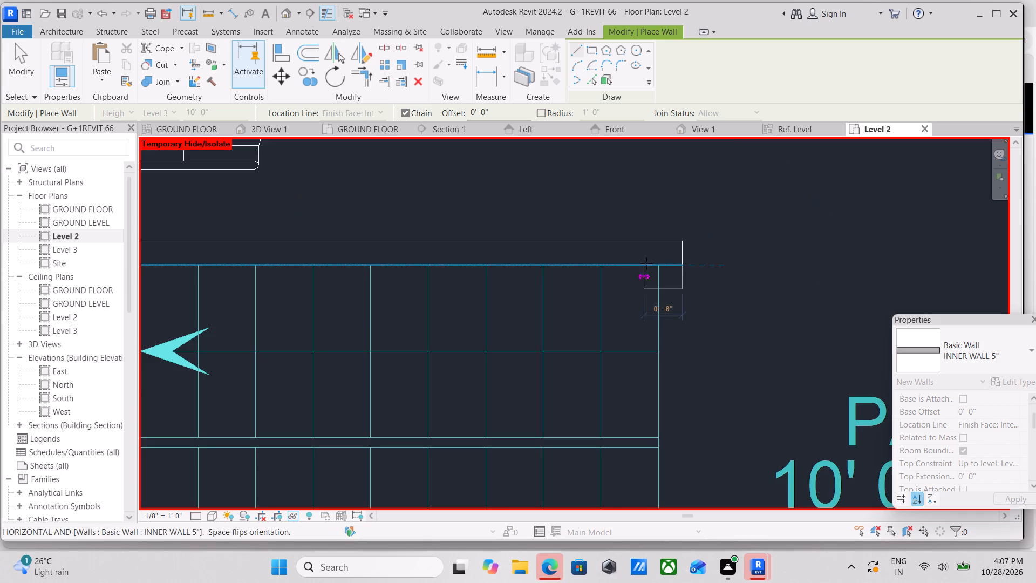
{"action": "scroll", "coordinate": [664, 270], "scroll_direction": "down", "scroll_amount": 2}
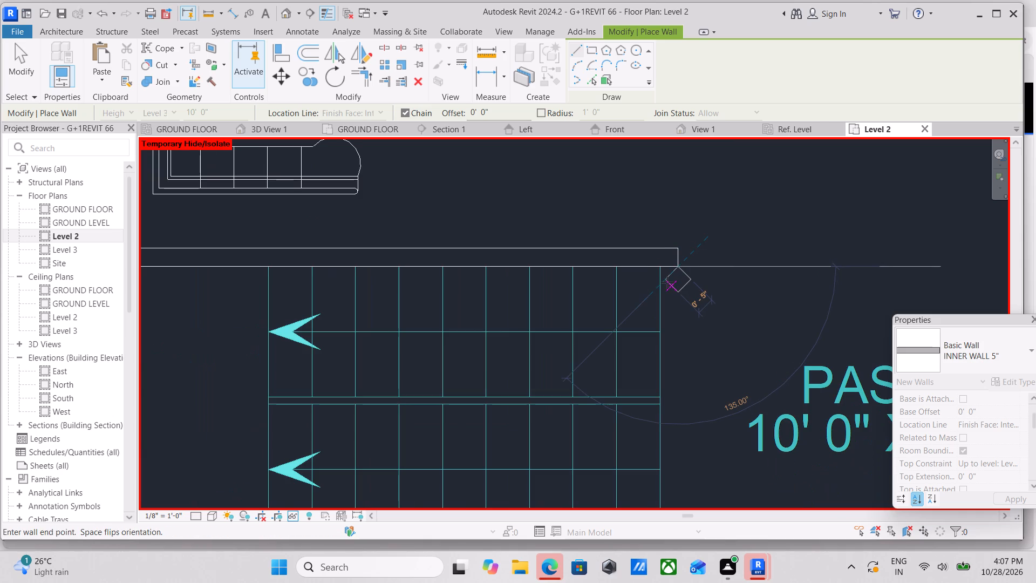
{"action": "key", "text": "Escape"}
Draw an INNER WALL 5" wall between the first-floor stairs and store, from the exterior wall to the passage-side end.
{"action": "scroll", "coordinate": [686, 264], "scroll_direction": "down", "scroll_amount": 6}
{"action": "middle_click_drag", "start_coordinate": [710, 283], "coordinate": [666, 214]}
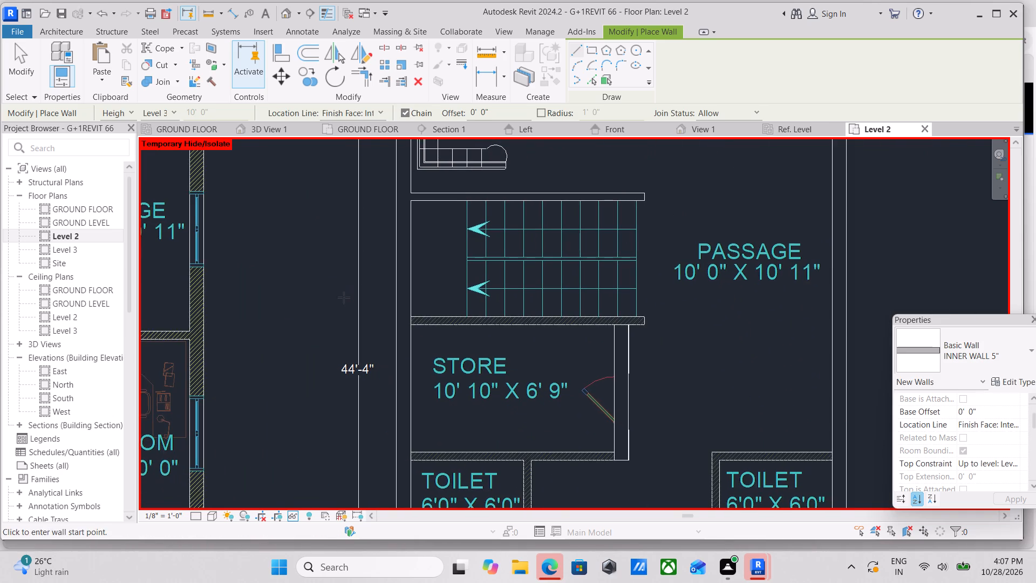
{"action": "scroll", "coordinate": [405, 356], "scroll_direction": "up", "scroll_amount": 2}
{"action": "scroll", "coordinate": [451, 310], "scroll_direction": "up", "scroll_amount": 7}
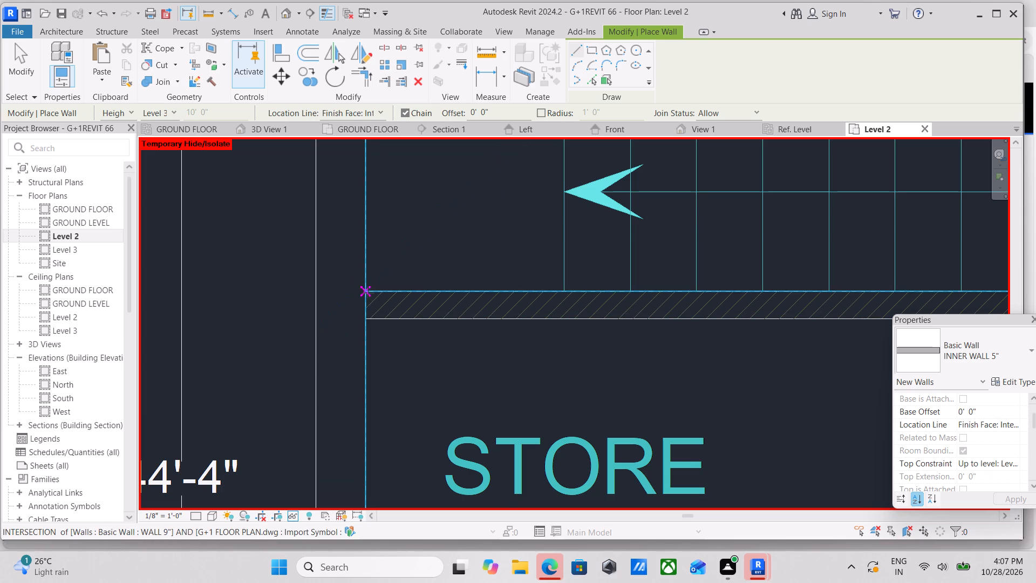
{"action": "scroll", "coordinate": [367, 323], "scroll_direction": "up", "scroll_amount": 12}
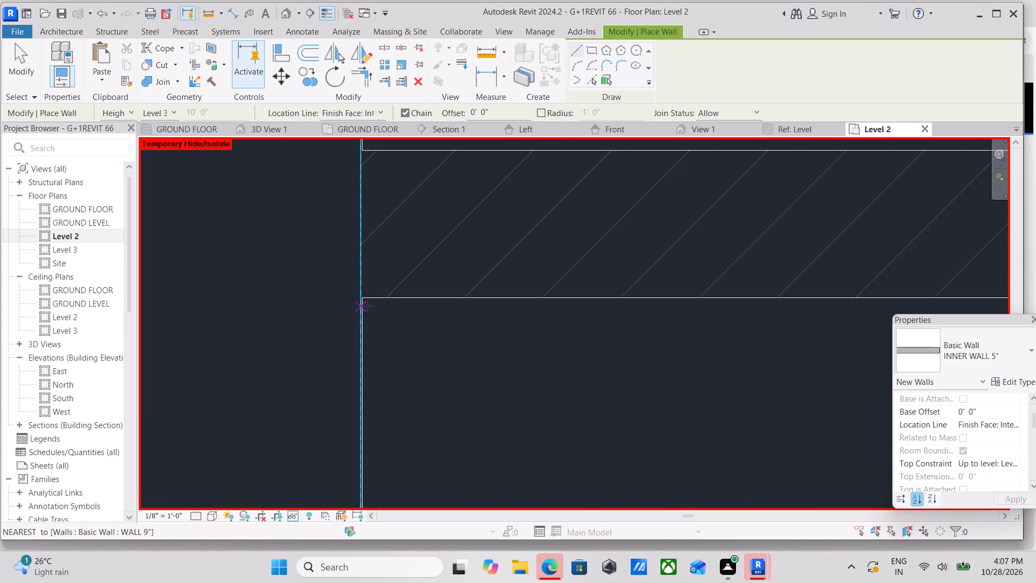
{"action": "left_click", "coordinate": [366, 298]}
{"action": "middle_click_drag", "start_coordinate": [714, 292], "coordinate": [298, 306]}
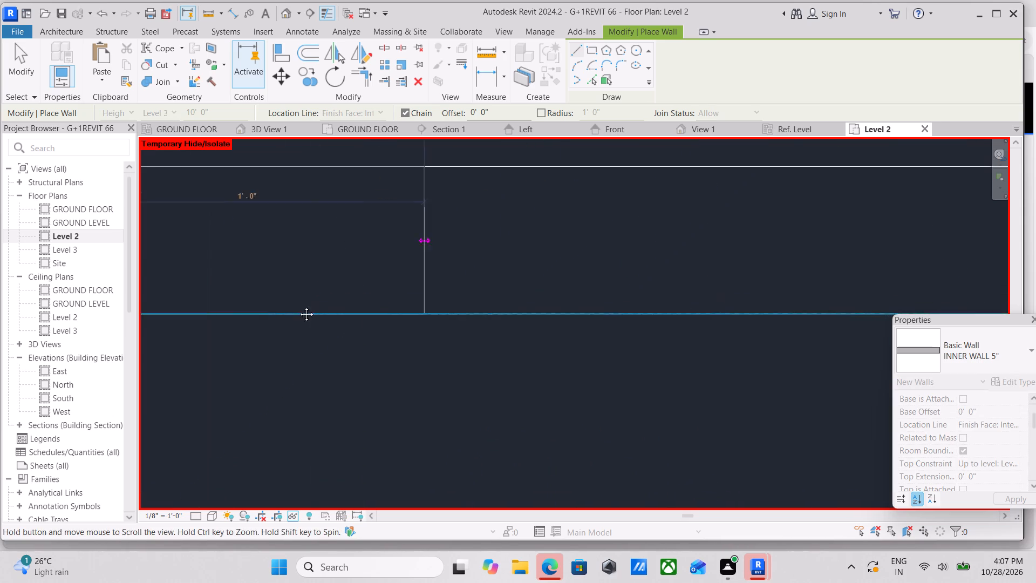
{"action": "middle_click_drag", "start_coordinate": [298, 306], "coordinate": [261, 306]}
{"action": "scroll", "coordinate": [727, 315], "scroll_direction": "down", "scroll_amount": 1}
{"action": "middle_click_drag", "start_coordinate": [727, 315], "coordinate": [189, 310]}
{"action": "scroll", "coordinate": [501, 294], "scroll_direction": "down", "scroll_amount": 4}
{"action": "middle_click_drag", "start_coordinate": [501, 295], "coordinate": [9, 311]}
{"action": "scroll", "coordinate": [395, 308], "scroll_direction": "down", "scroll_amount": 1}
{"action": "middle_click_drag", "start_coordinate": [383, 315], "coordinate": [36, 336]}
{"action": "scroll", "coordinate": [478, 299], "scroll_direction": "down", "scroll_amount": 3}
{"action": "middle_click_drag", "start_coordinate": [484, 301], "coordinate": [167, 315]}
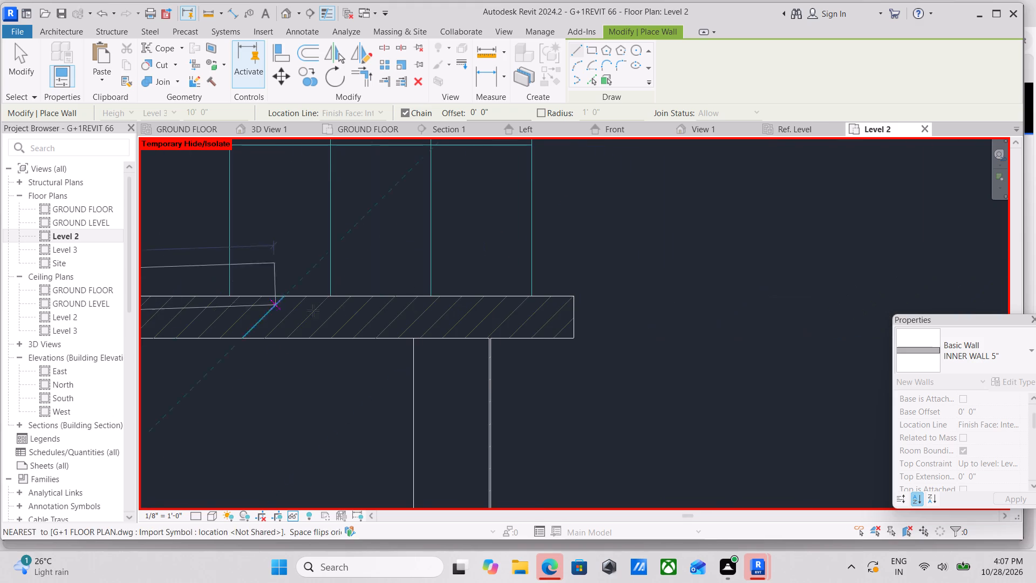
{"action": "left_click", "coordinate": [571, 343]}
{"action": "key", "text": "Escape"}
{"action": "scroll", "coordinate": [460, 365], "scroll_direction": "down", "scroll_amount": 1}
{"action": "middle_click_drag", "start_coordinate": [460, 365], "coordinate": [489, 282]}
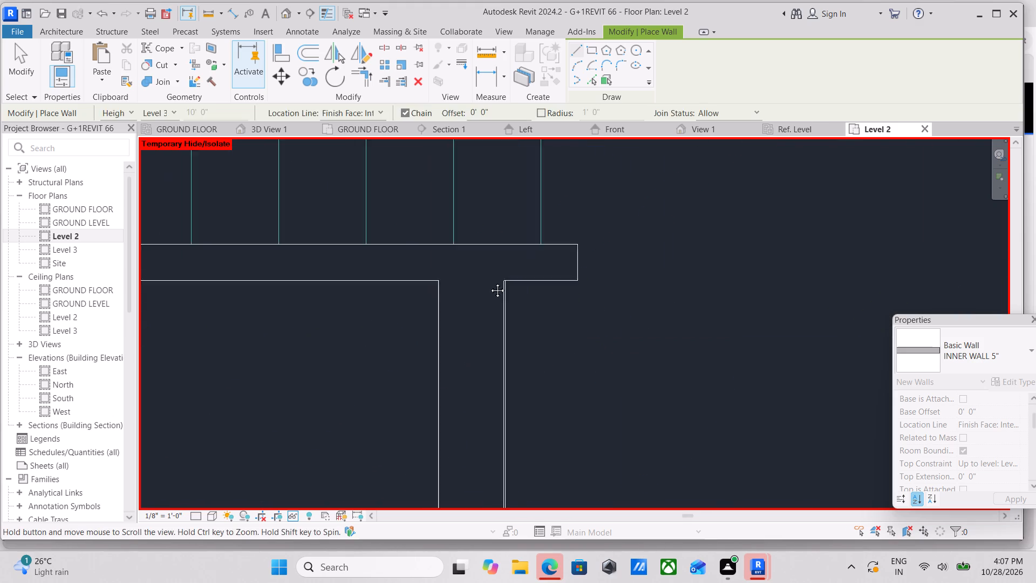
{"action": "middle_click_drag", "start_coordinate": [489, 282], "coordinate": [493, 277]}
{"action": "key", "text": "Escape"}
{"action": "key", "text": "Escape"}
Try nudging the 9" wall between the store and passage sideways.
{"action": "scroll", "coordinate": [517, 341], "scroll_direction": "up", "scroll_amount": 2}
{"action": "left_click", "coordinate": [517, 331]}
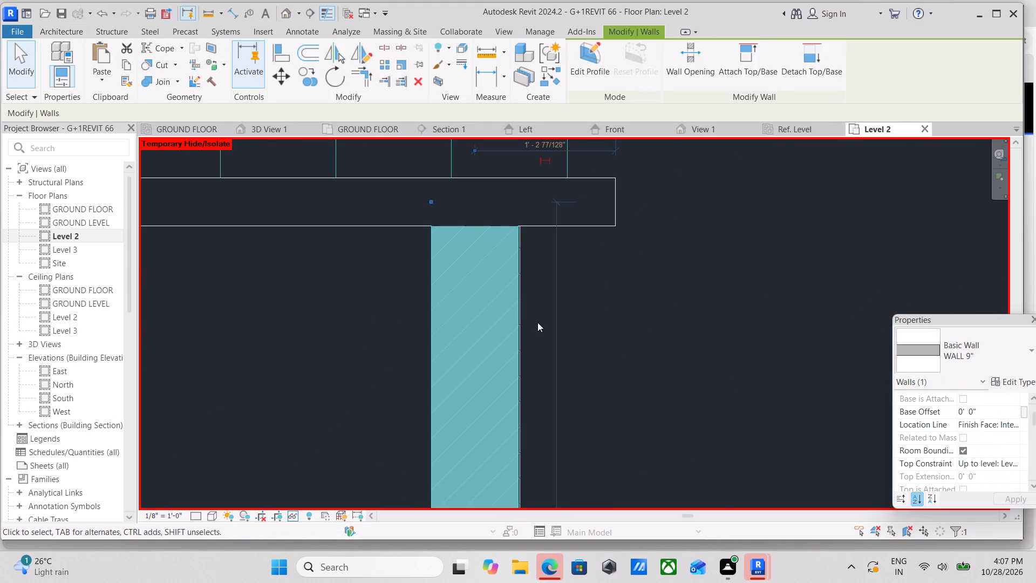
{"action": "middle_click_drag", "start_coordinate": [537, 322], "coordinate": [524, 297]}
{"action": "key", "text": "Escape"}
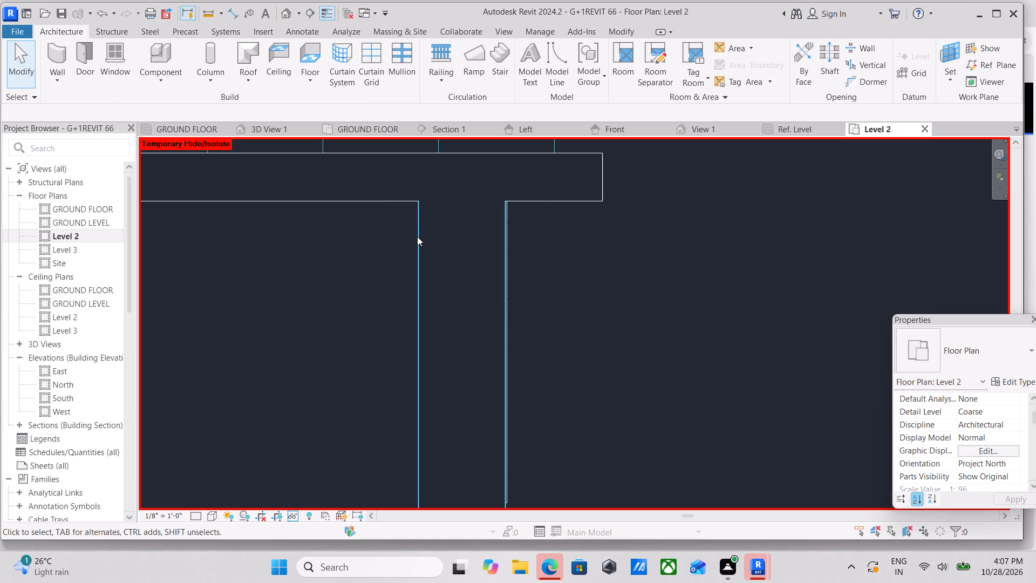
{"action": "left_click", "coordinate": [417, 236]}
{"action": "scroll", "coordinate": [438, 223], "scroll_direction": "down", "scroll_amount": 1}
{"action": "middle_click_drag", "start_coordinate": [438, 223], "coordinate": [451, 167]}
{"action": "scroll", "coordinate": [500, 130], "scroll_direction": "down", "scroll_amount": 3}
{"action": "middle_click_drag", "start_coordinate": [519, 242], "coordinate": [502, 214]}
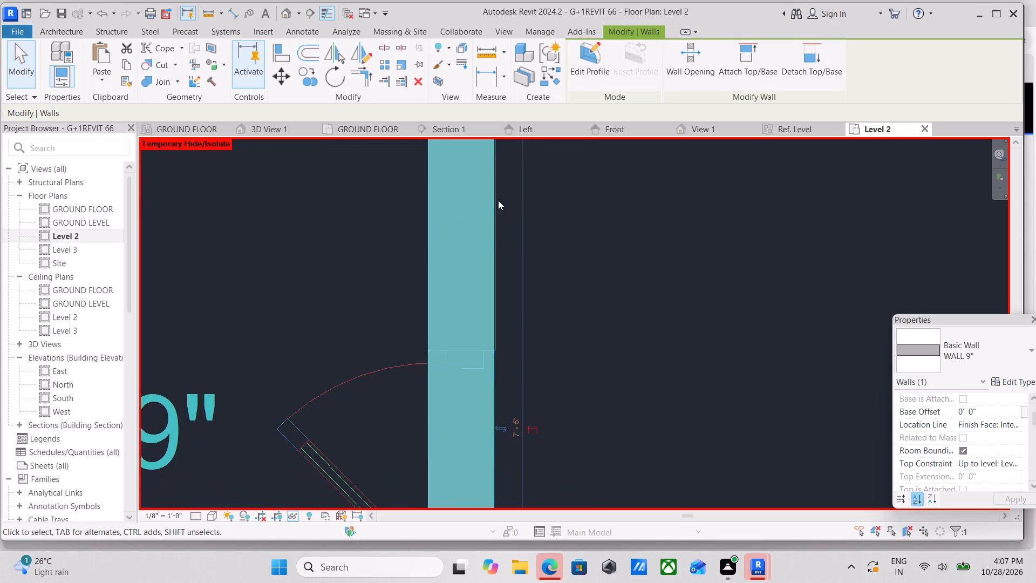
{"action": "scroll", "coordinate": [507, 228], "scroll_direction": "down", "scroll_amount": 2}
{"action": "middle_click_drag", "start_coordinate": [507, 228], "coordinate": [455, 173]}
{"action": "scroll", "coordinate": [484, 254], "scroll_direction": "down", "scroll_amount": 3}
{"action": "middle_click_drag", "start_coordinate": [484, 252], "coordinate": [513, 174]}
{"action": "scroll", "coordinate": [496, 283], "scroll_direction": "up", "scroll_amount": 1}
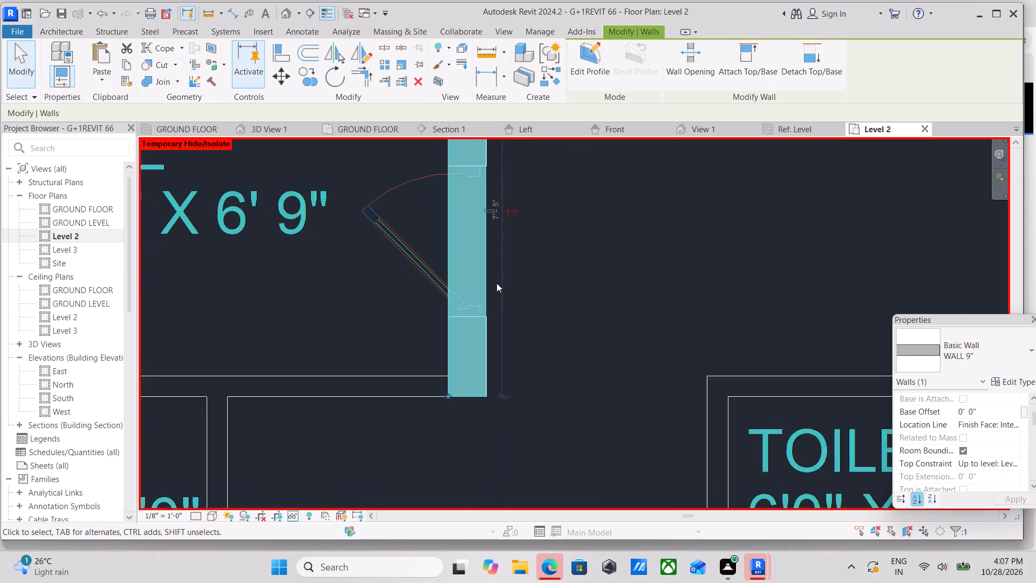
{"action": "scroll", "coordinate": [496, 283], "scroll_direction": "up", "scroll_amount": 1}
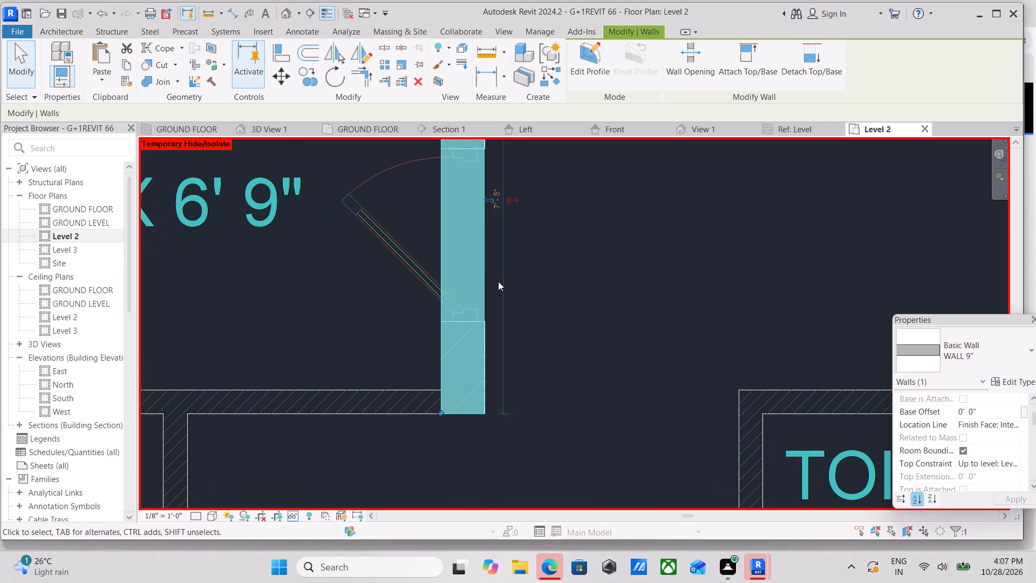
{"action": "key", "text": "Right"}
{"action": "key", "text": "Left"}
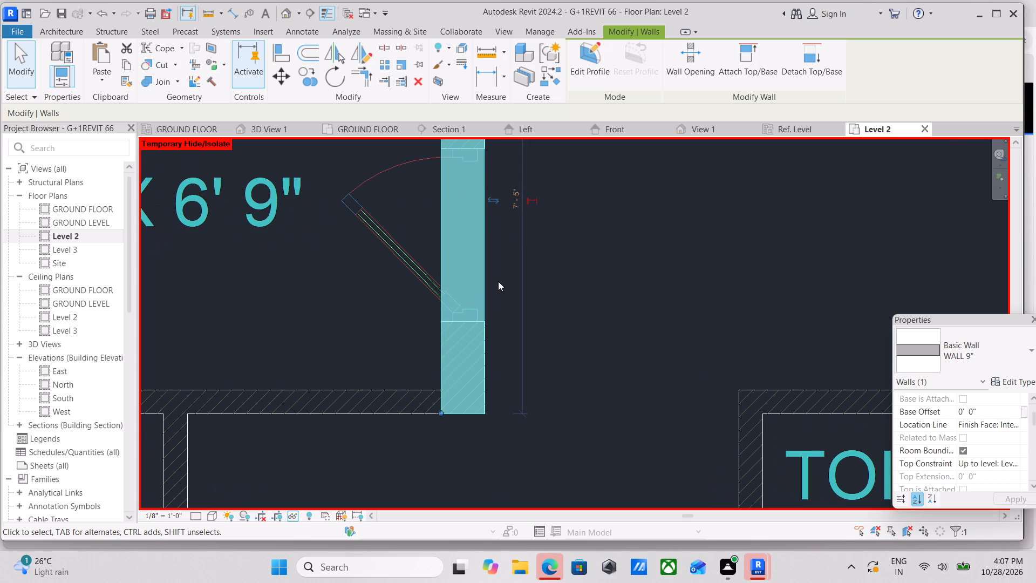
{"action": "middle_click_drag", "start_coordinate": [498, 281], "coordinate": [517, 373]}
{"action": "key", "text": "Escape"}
Align the passage-side face of the store's 9" wall with the matching wall line of the imported plan.
{"action": "scroll", "coordinate": [513, 349], "scroll_direction": "down", "scroll_amount": 2}
{"action": "middle_click_drag", "start_coordinate": [513, 349], "coordinate": [514, 364]}
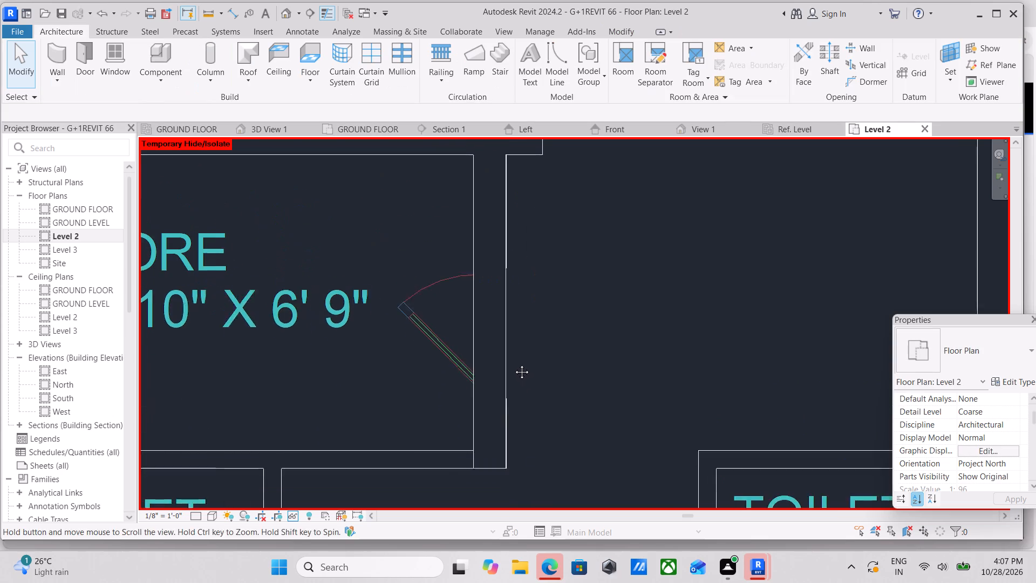
{"action": "middle_click_drag", "start_coordinate": [514, 364], "coordinate": [515, 375]}
{"action": "scroll", "coordinate": [521, 233], "scroll_direction": "up", "scroll_amount": 7}
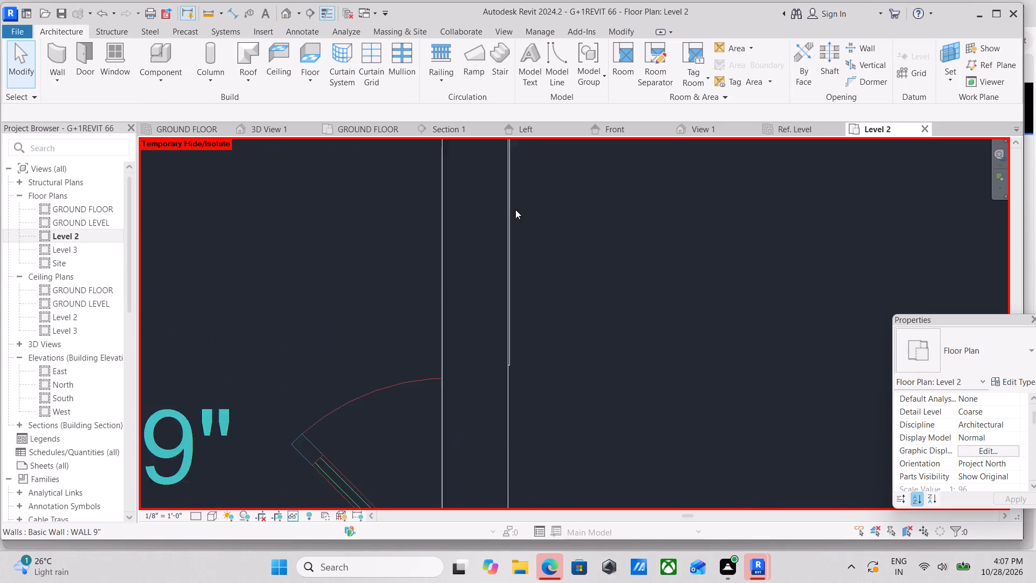
{"action": "scroll", "coordinate": [515, 209], "scroll_direction": "up", "scroll_amount": 6}
{"action": "scroll", "coordinate": [502, 215], "scroll_direction": "down", "scroll_amount": 2}
{"action": "middle_click", "coordinate": [502, 215]}
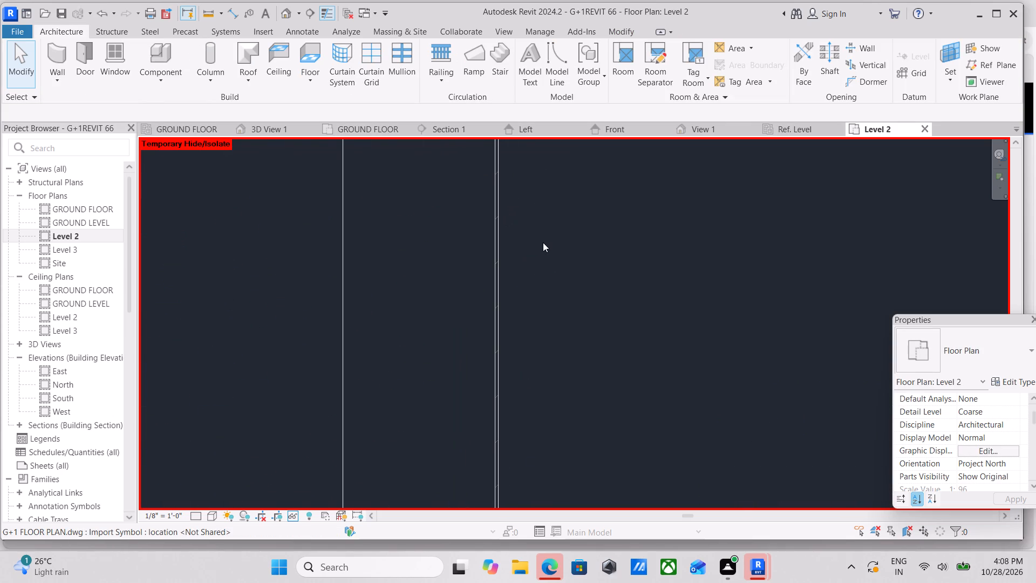
{"action": "key", "text": "a"}
{"action": "key", "text": "l"}
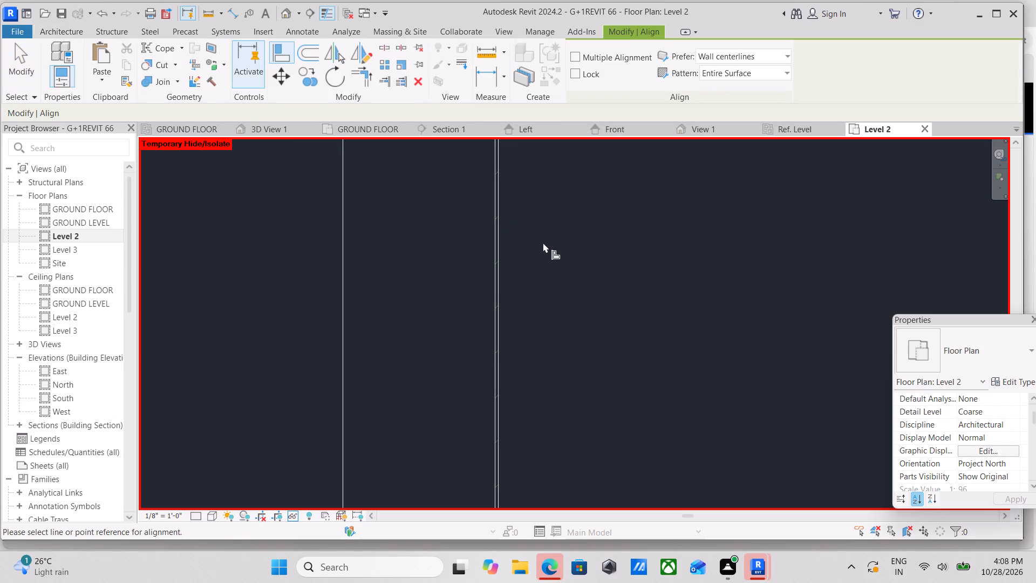
{"action": "scroll", "coordinate": [485, 277], "scroll_direction": "up", "scroll_amount": 3}
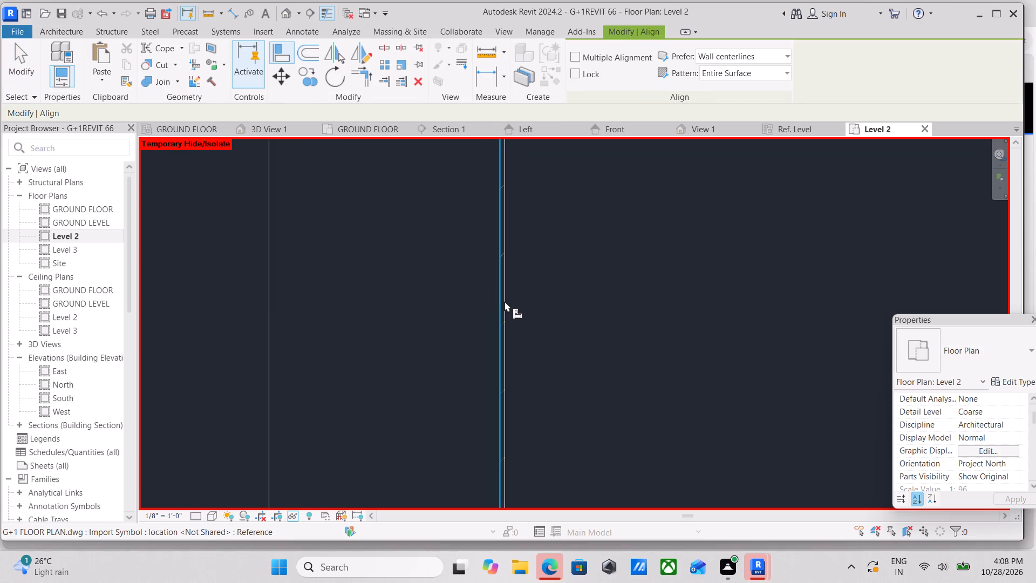
{"action": "left_click", "coordinate": [507, 304]}
{"action": "scroll", "coordinate": [502, 310], "scroll_direction": "up", "scroll_amount": 3}
{"action": "left_click", "coordinate": [498, 315]}
{"action": "scroll", "coordinate": [512, 308], "scroll_direction": "down", "scroll_amount": 5}
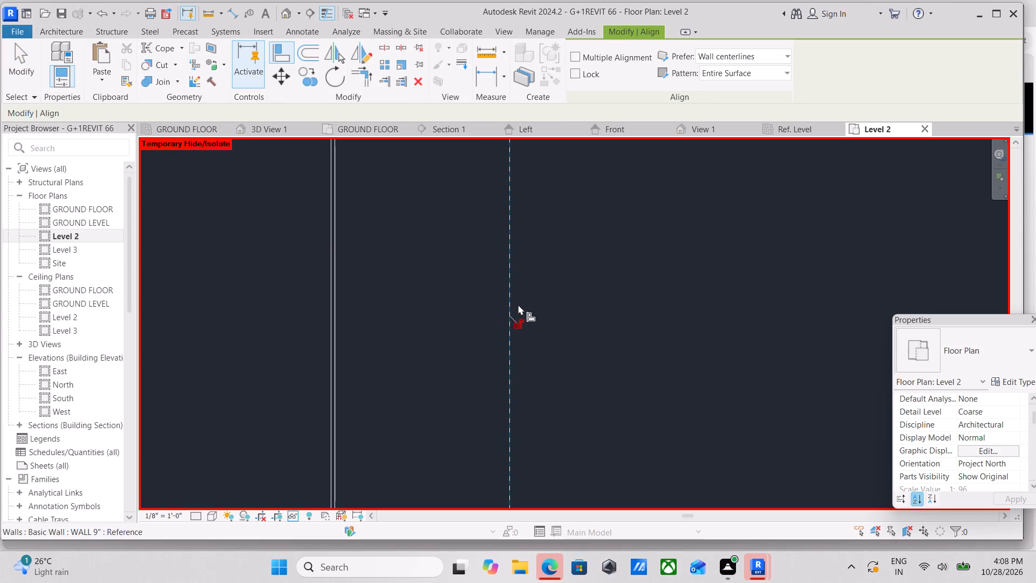
{"action": "key", "text": "Escape"}
{"action": "scroll", "coordinate": [518, 304], "scroll_direction": "down", "scroll_amount": 5}
{"action": "key", "text": "Escape"}
{"action": "scroll", "coordinate": [524, 302], "scroll_direction": "down", "scroll_amount": 5}
{"action": "key", "text": "Escape"}
{"action": "scroll", "coordinate": [530, 257], "scroll_direction": "down", "scroll_amount": 3}
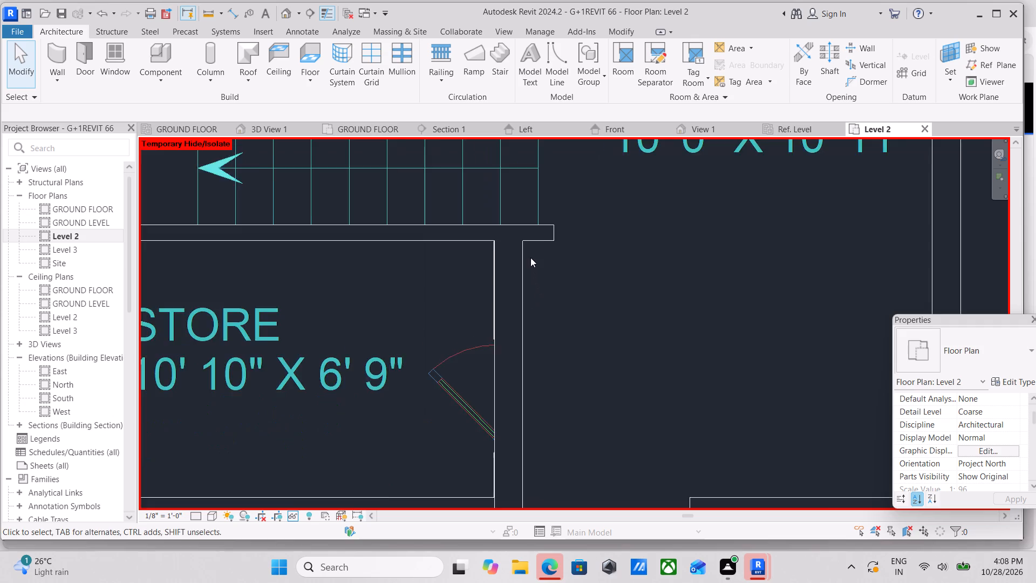
Draw an INNER WALL 5" wall between the store and the toilet, from the exterior wall to the store's 9" passage wall.
{"action": "scroll", "coordinate": [530, 257], "scroll_direction": "down", "scroll_amount": 1}
{"action": "scroll", "coordinate": [561, 332], "scroll_direction": "down", "scroll_amount": 2}
{"action": "middle_click_drag", "start_coordinate": [550, 327], "coordinate": [371, 269]}
{"action": "key", "text": "Escape"}
{"action": "scroll", "coordinate": [385, 260], "scroll_direction": "down", "scroll_amount": 4}
{"action": "middle_click_drag", "start_coordinate": [393, 257], "coordinate": [420, 280]}
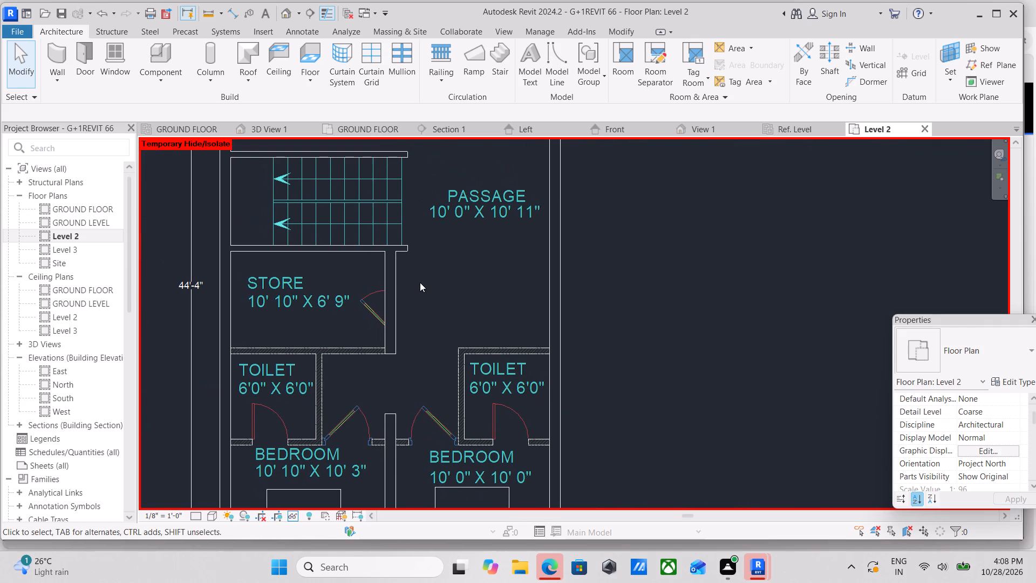
{"action": "type", "text": "wa"}
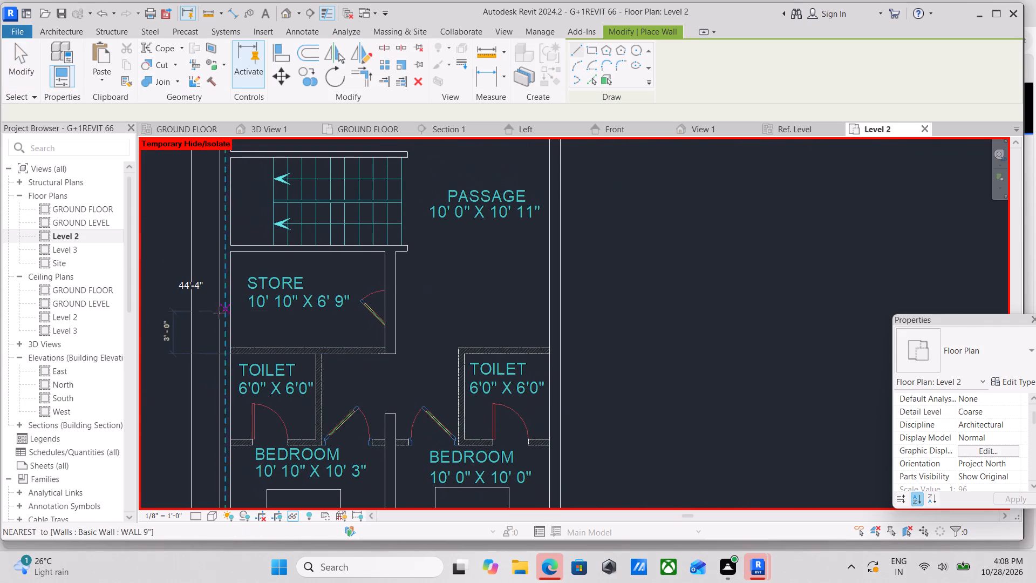
{"action": "scroll", "coordinate": [203, 317], "scroll_direction": "up", "scroll_amount": 2}
{"action": "scroll", "coordinate": [256, 352], "scroll_direction": "up", "scroll_amount": 6}
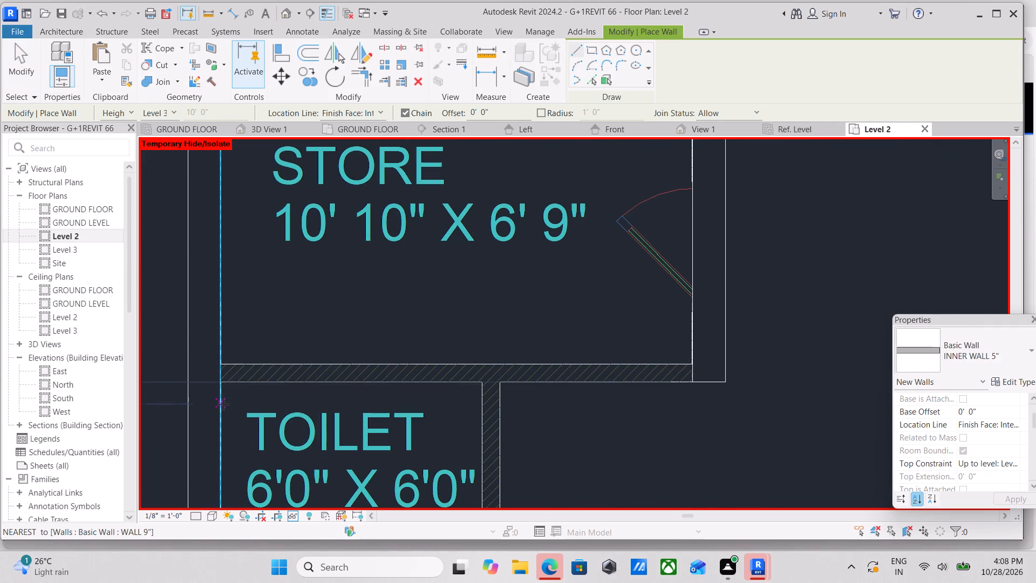
{"action": "scroll", "coordinate": [223, 404], "scroll_direction": "up", "scroll_amount": 10}
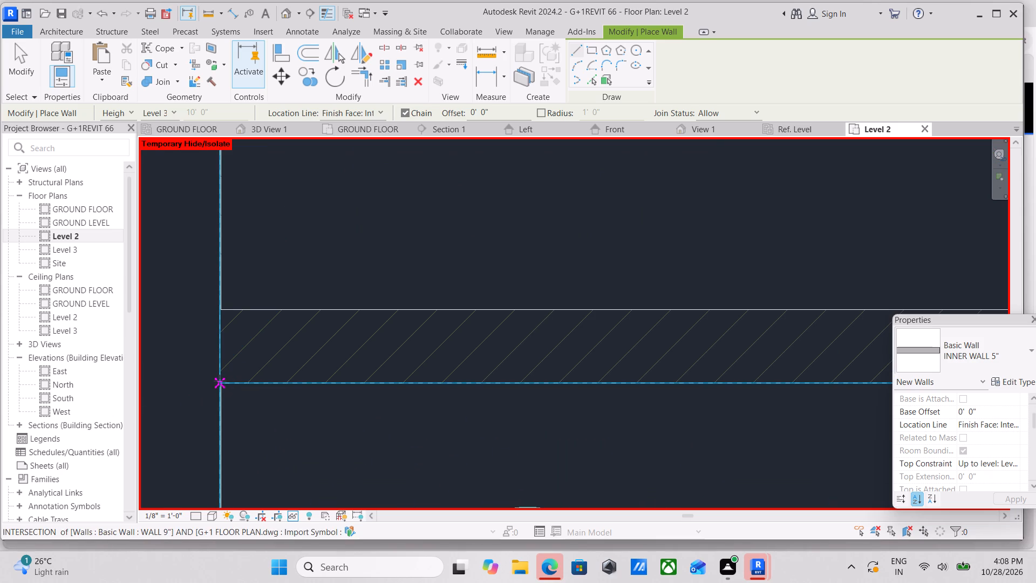
{"action": "left_click", "coordinate": [220, 381]}
{"action": "middle_click_drag", "start_coordinate": [473, 352], "coordinate": [0, 303]}
{"action": "middle_click_drag", "start_coordinate": [349, 331], "coordinate": [0, 325]}
{"action": "scroll", "coordinate": [423, 339], "scroll_direction": "down", "scroll_amount": 2}
{"action": "middle_click_drag", "start_coordinate": [423, 339], "coordinate": [10, 337]}
{"action": "scroll", "coordinate": [460, 329], "scroll_direction": "down", "scroll_amount": 2}
{"action": "middle_click_drag", "start_coordinate": [460, 329], "coordinate": [236, 346]}
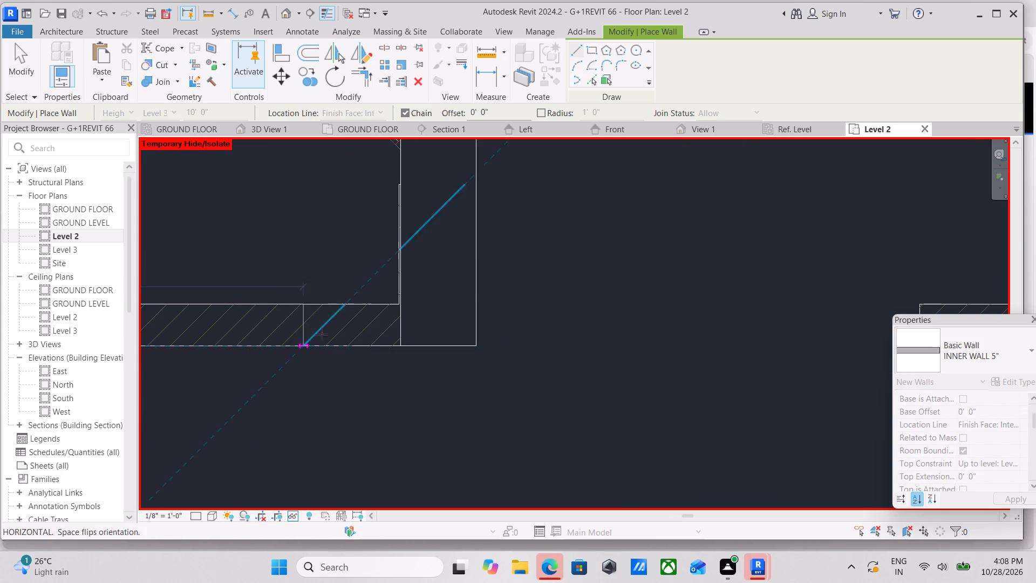
{"action": "left_click", "coordinate": [402, 345]}
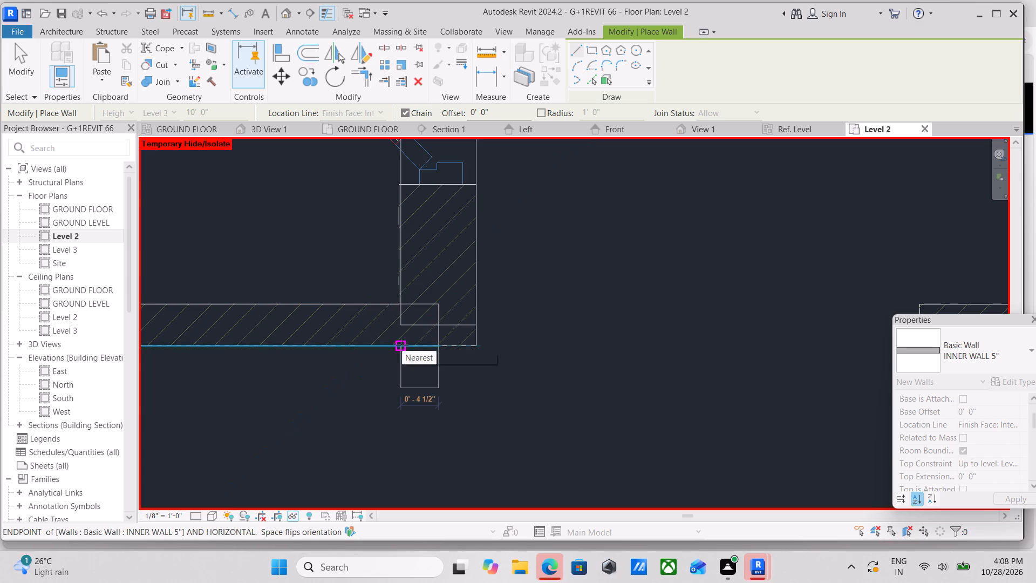
{"action": "key", "text": "Escape"}
Draw an INNER WALL 5" wall between the toilet and the 10' 10" X 10' 3" bedroom, from the exterior wall to the toilet's inner corner.
{"action": "scroll", "coordinate": [260, 374], "scroll_direction": "down", "scroll_amount": 5}
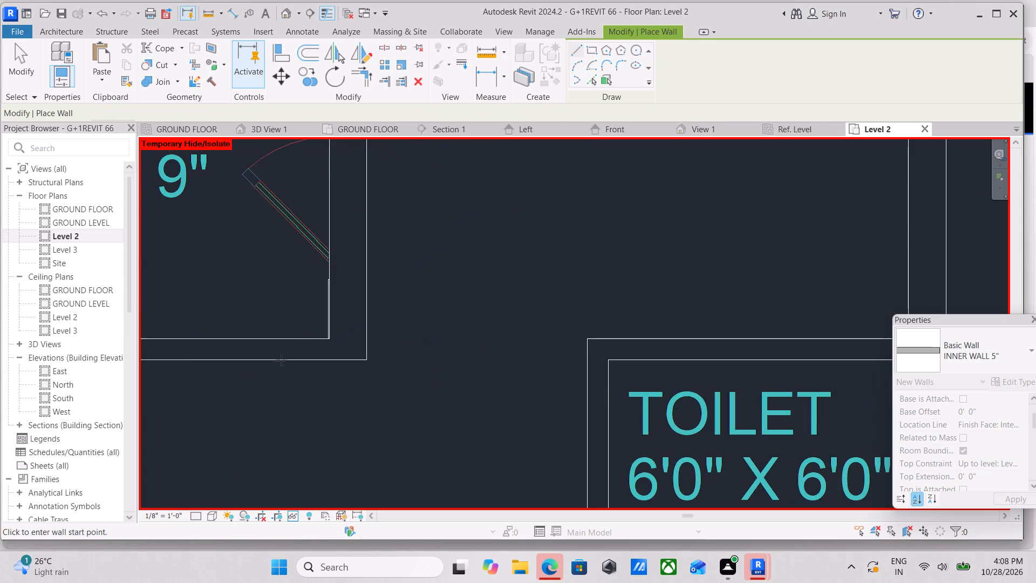
{"action": "scroll", "coordinate": [281, 360], "scroll_direction": "down", "scroll_amount": 5}
{"action": "scroll", "coordinate": [241, 385], "scroll_direction": "down", "scroll_amount": 3}
{"action": "middle_click_drag", "start_coordinate": [297, 364], "coordinate": [492, 277]}
{"action": "scroll", "coordinate": [389, 289], "scroll_direction": "up", "scroll_amount": 3}
{"action": "middle_click_drag", "start_coordinate": [288, 426], "coordinate": [278, 354]}
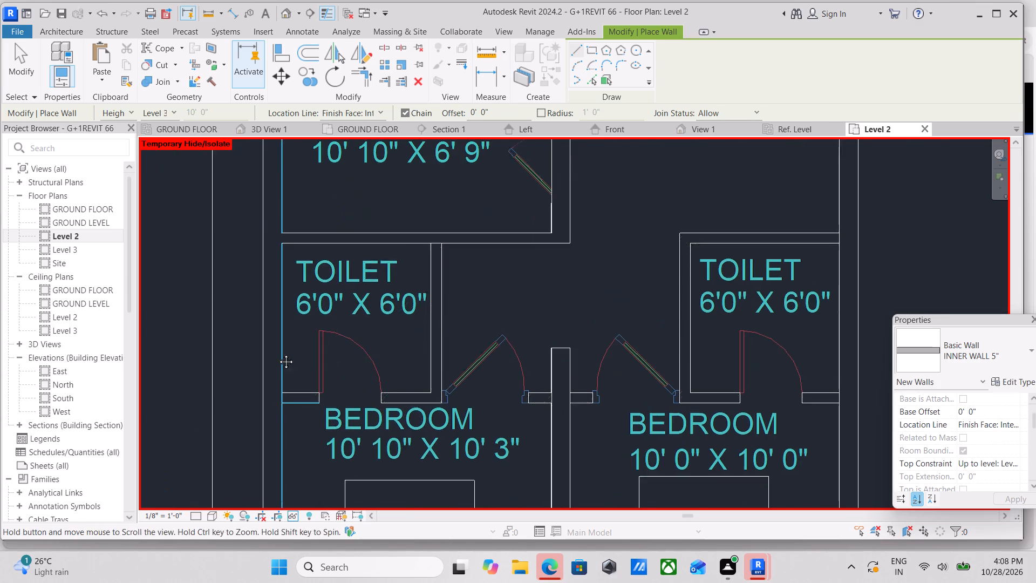
{"action": "middle_click_drag", "start_coordinate": [278, 354], "coordinate": [299, 297]}
{"action": "scroll", "coordinate": [317, 280], "scroll_direction": "up", "scroll_amount": 11}
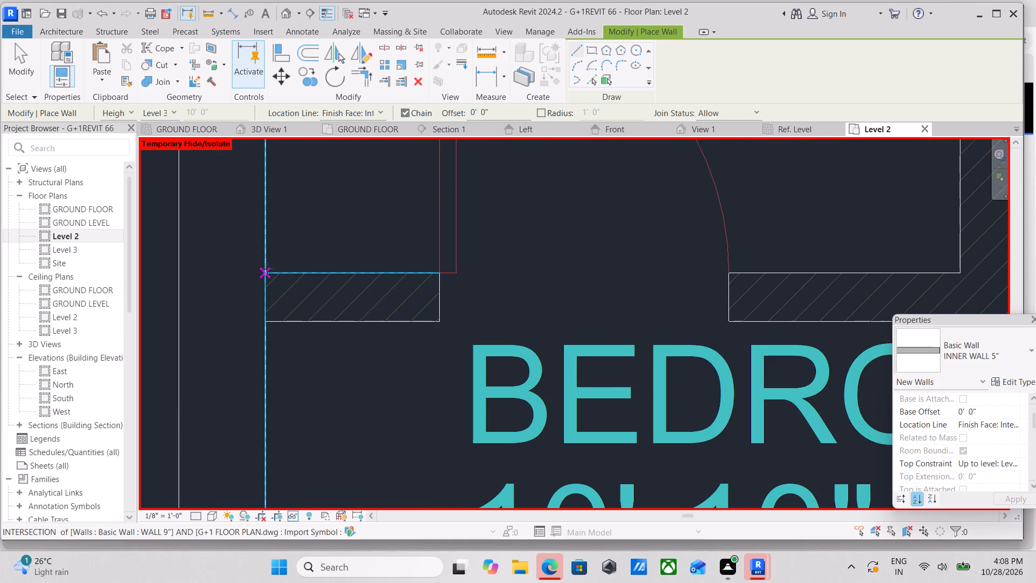
{"action": "scroll", "coordinate": [266, 274], "scroll_direction": "up", "scroll_amount": 8}
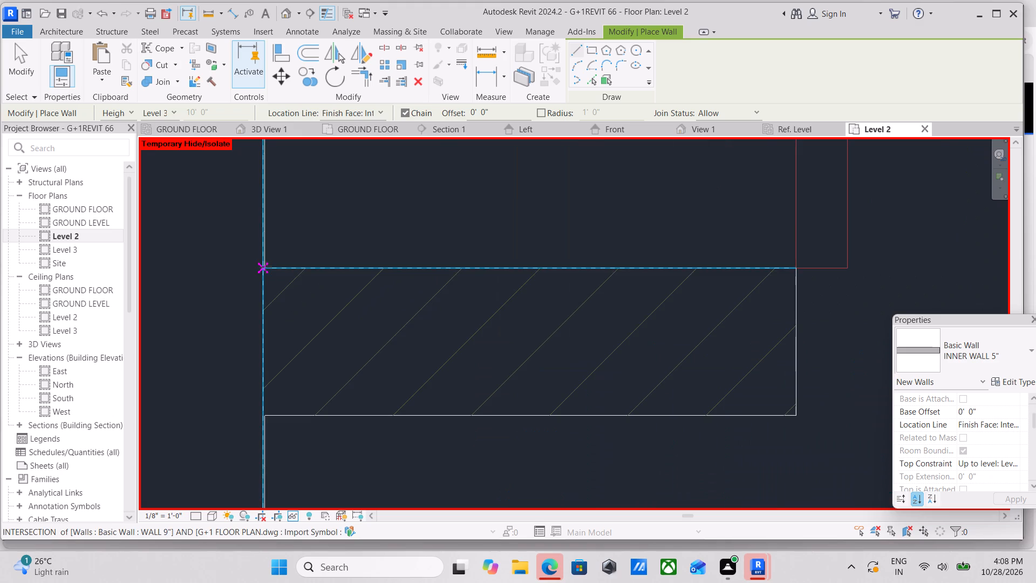
{"action": "scroll", "coordinate": [270, 266], "scroll_direction": "up", "scroll_amount": 3}
{"action": "left_click", "coordinate": [268, 266]}
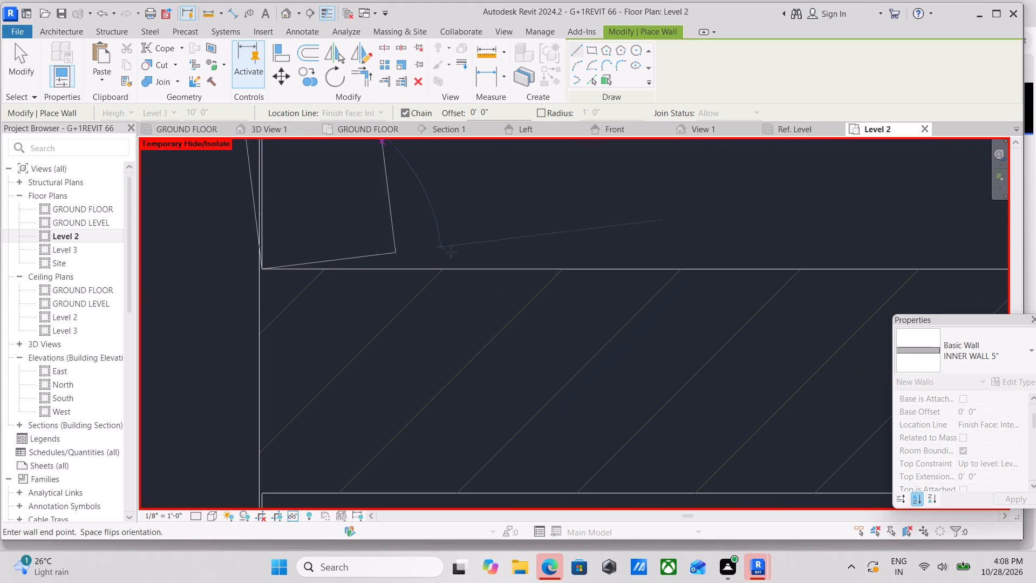
{"action": "middle_click_drag", "start_coordinate": [508, 252], "coordinate": [333, 275]}
{"action": "key", "text": "space"}
{"action": "scroll", "coordinate": [422, 275], "scroll_direction": "down", "scroll_amount": 1}
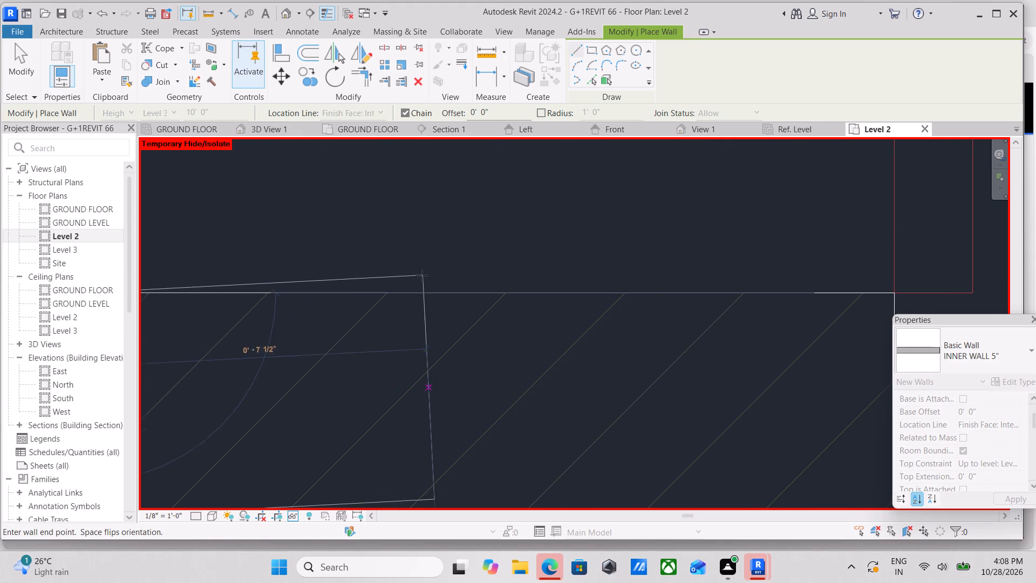
{"action": "scroll", "coordinate": [422, 275], "scroll_direction": "down", "scroll_amount": 1}
{"action": "middle_click_drag", "start_coordinate": [422, 275], "coordinate": [236, 281]}
{"action": "scroll", "coordinate": [417, 284], "scroll_direction": "down", "scroll_amount": 4}
{"action": "middle_click_drag", "start_coordinate": [417, 284], "coordinate": [108, 309]}
{"action": "scroll", "coordinate": [108, 309], "scroll_direction": "up", "scroll_amount": 1}
{"action": "scroll", "coordinate": [350, 302], "scroll_direction": "down", "scroll_amount": 3}
{"action": "middle_click_drag", "start_coordinate": [353, 302], "coordinate": [124, 321]}
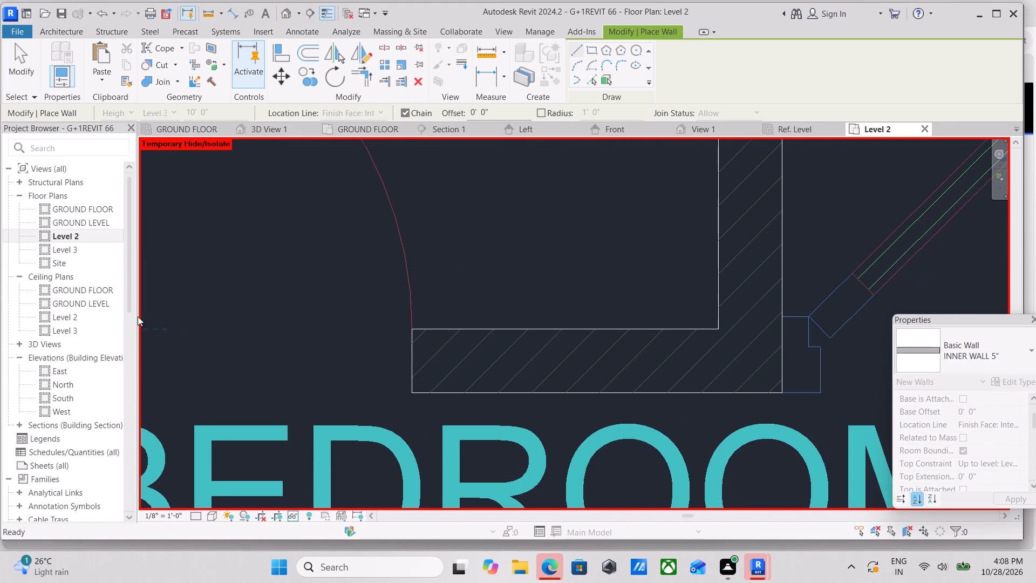
{"action": "scroll", "coordinate": [417, 313], "scroll_direction": "down", "scroll_amount": 2}
{"action": "scroll", "coordinate": [530, 343], "scroll_direction": "down", "scroll_amount": 1}
{"action": "middle_click_drag", "start_coordinate": [530, 343], "coordinate": [435, 352]}
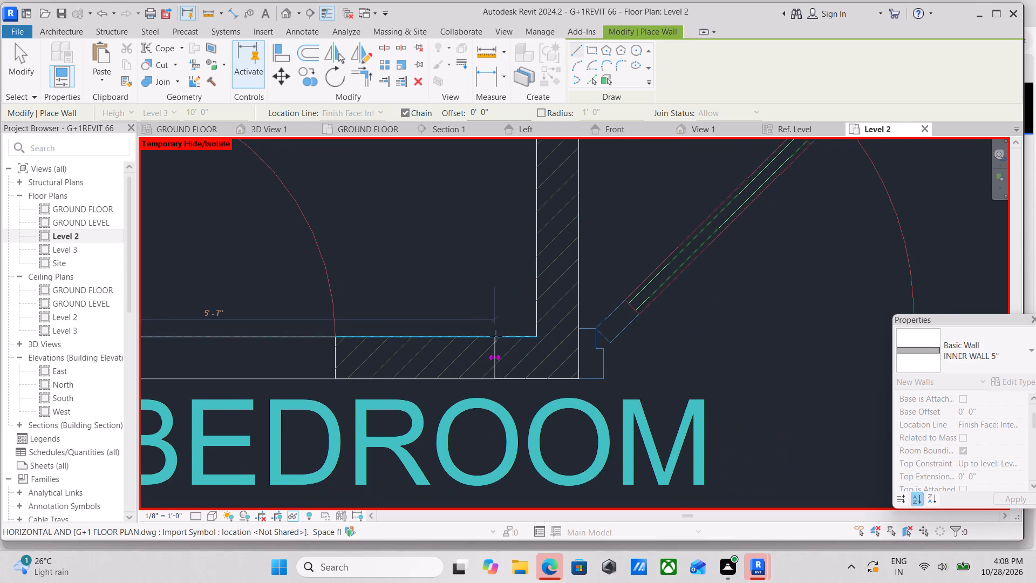
{"action": "left_click", "coordinate": [536, 336]}
Continue the INNER WALL 5" chain along the toilet's passage side, from its bedroom-side corner to the store wall.
{"action": "middle_click_drag", "start_coordinate": [540, 287], "coordinate": [540, 305]}
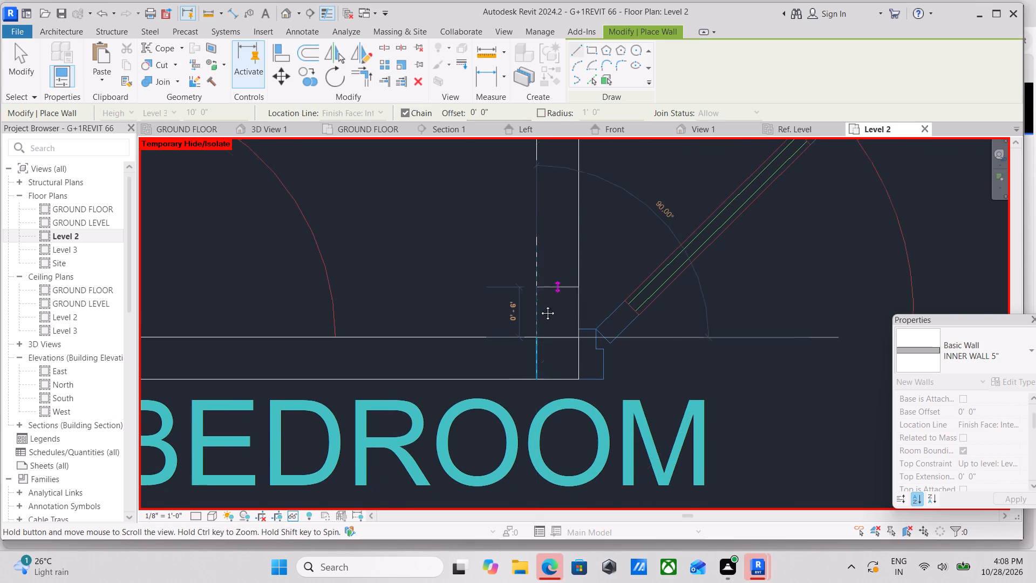
{"action": "middle_click_drag", "start_coordinate": [540, 305], "coordinate": [487, 457]}
{"action": "scroll", "coordinate": [491, 452], "scroll_direction": "down", "scroll_amount": 1}
{"action": "scroll", "coordinate": [488, 301], "scroll_direction": "down", "scroll_amount": 3}
{"action": "middle_click_drag", "start_coordinate": [488, 301], "coordinate": [475, 456]}
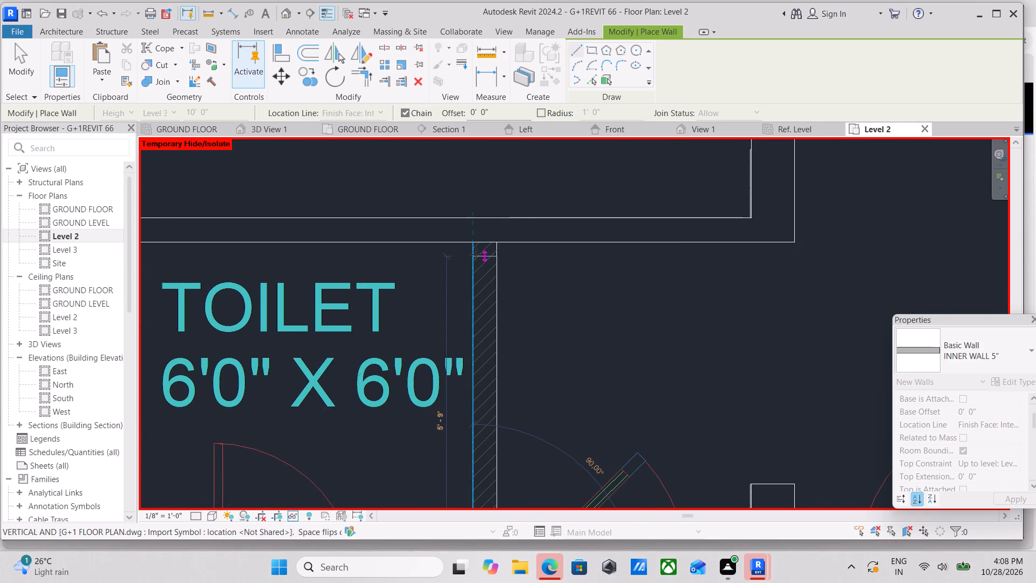
{"action": "scroll", "coordinate": [472, 247], "scroll_direction": "up", "scroll_amount": 4}
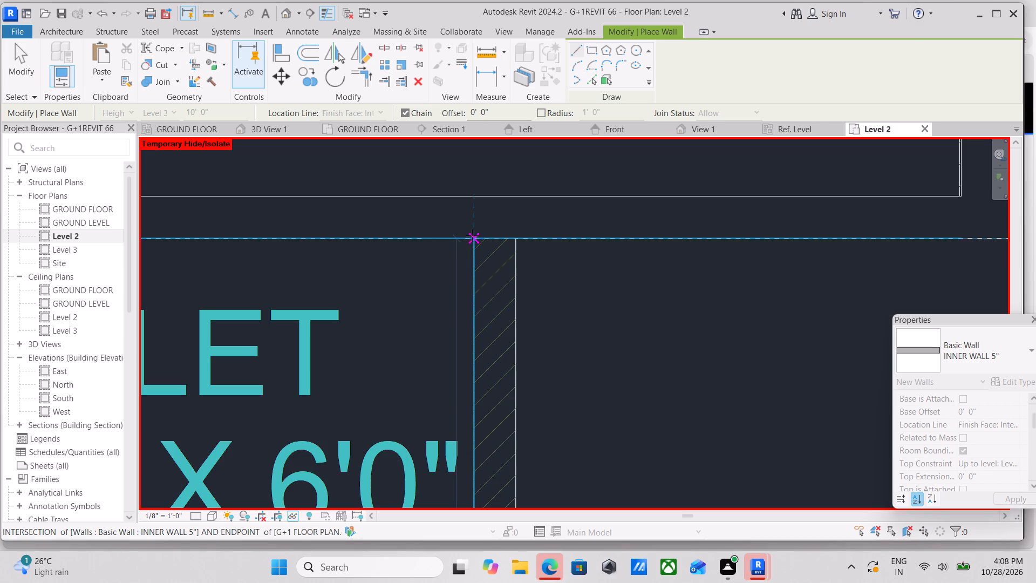
{"action": "scroll", "coordinate": [472, 235], "scroll_direction": "up", "scroll_amount": 3}
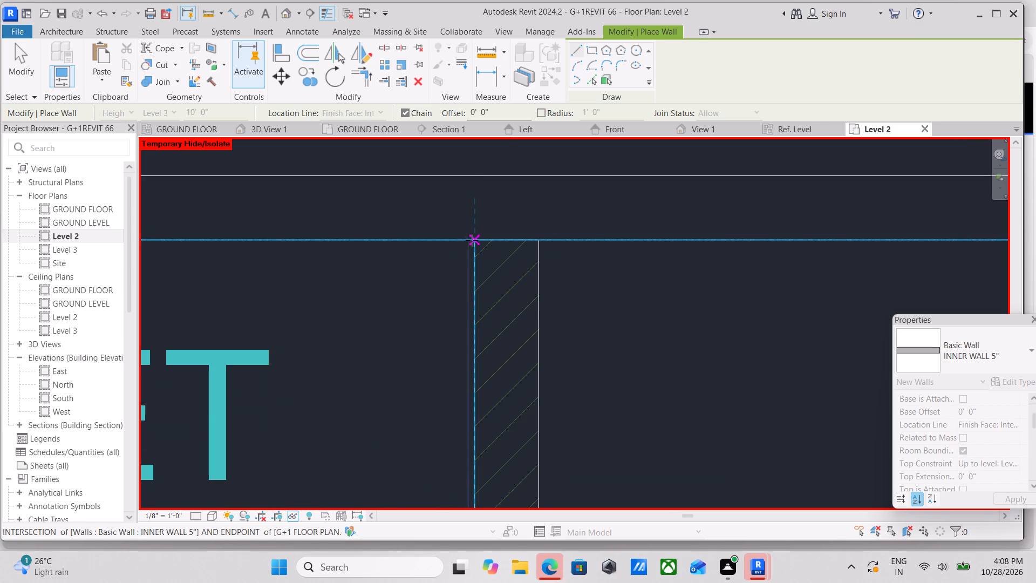
{"action": "left_click", "coordinate": [473, 240]}
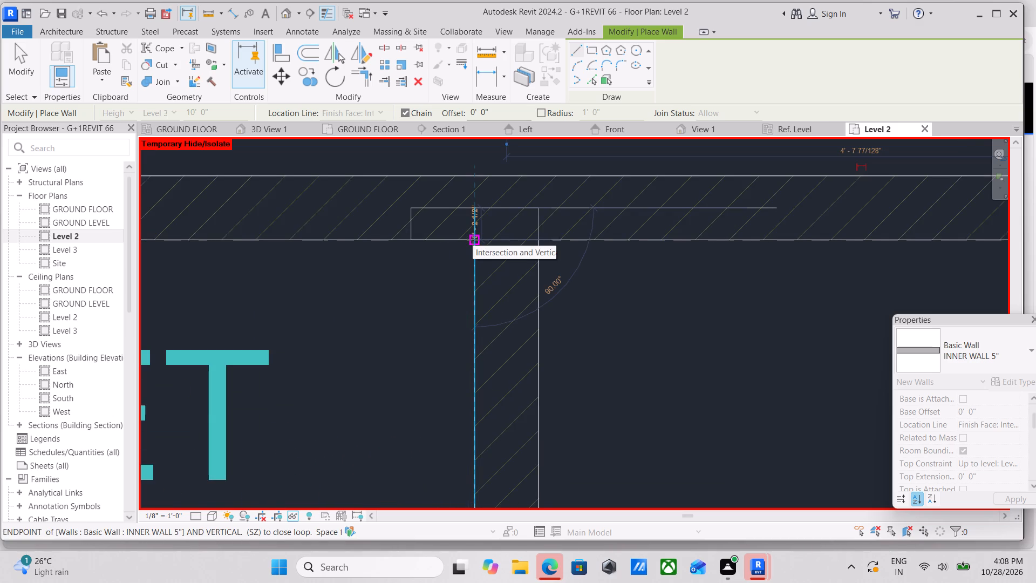
{"action": "key", "text": "Escape"}
Draw an INNER WALL 5" wall across the 10' 10" X 10' 3" bedroom's entrance, from the 9" wall between bedrooms to the toilet corner.
{"action": "scroll", "coordinate": [466, 300], "scroll_direction": "down", "scroll_amount": 5}
{"action": "scroll", "coordinate": [386, 325], "scroll_direction": "down", "scroll_amount": 6}
{"action": "scroll", "coordinate": [8, 291], "scroll_direction": "down", "scroll_amount": 1}
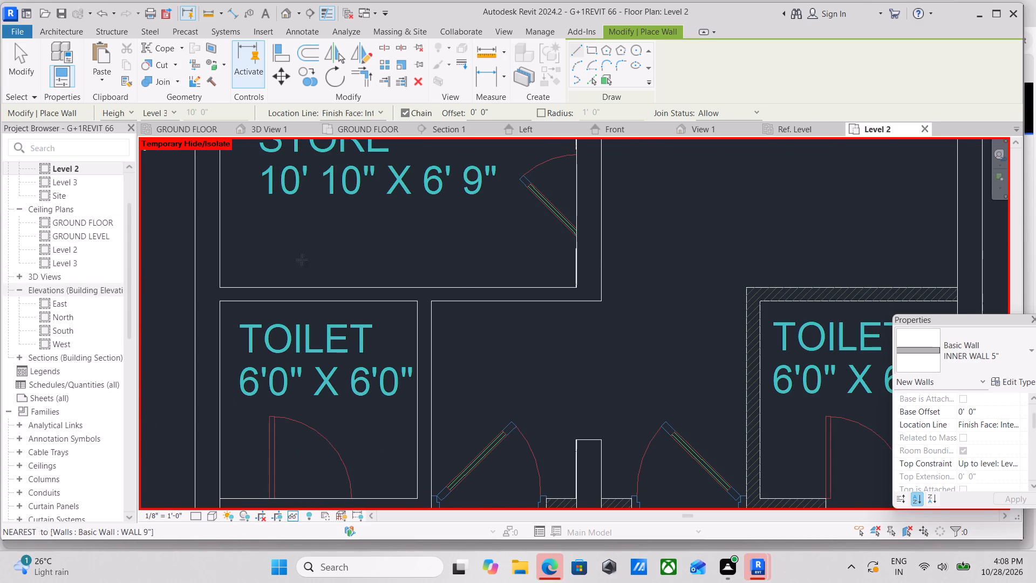
{"action": "scroll", "coordinate": [583, 260], "scroll_direction": "down", "scroll_amount": 3}
{"action": "middle_click_drag", "start_coordinate": [443, 372], "coordinate": [470, 273]}
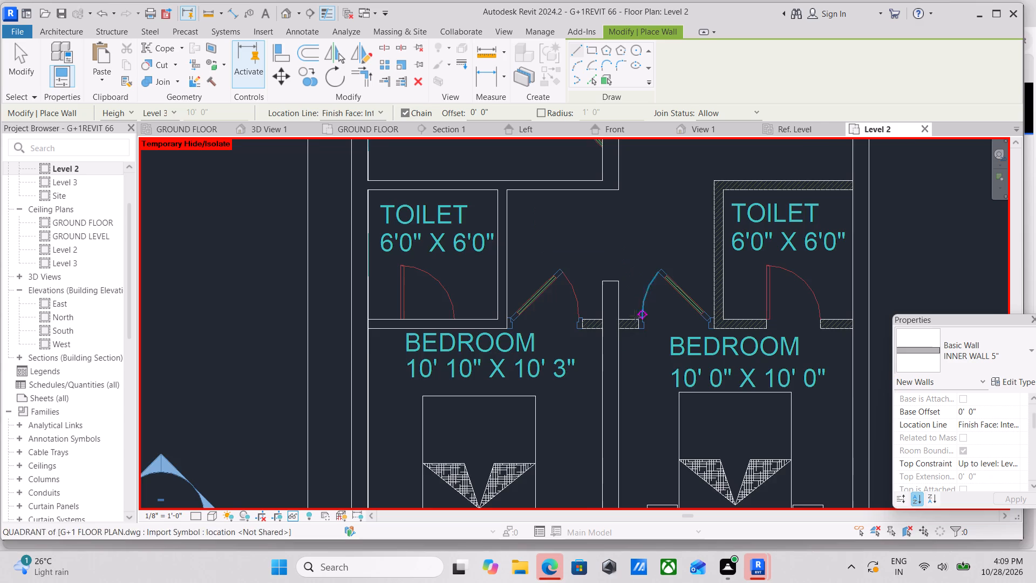
{"action": "scroll", "coordinate": [633, 317], "scroll_direction": "up", "scroll_amount": 7}
{"action": "scroll", "coordinate": [577, 330], "scroll_direction": "up", "scroll_amount": 4}
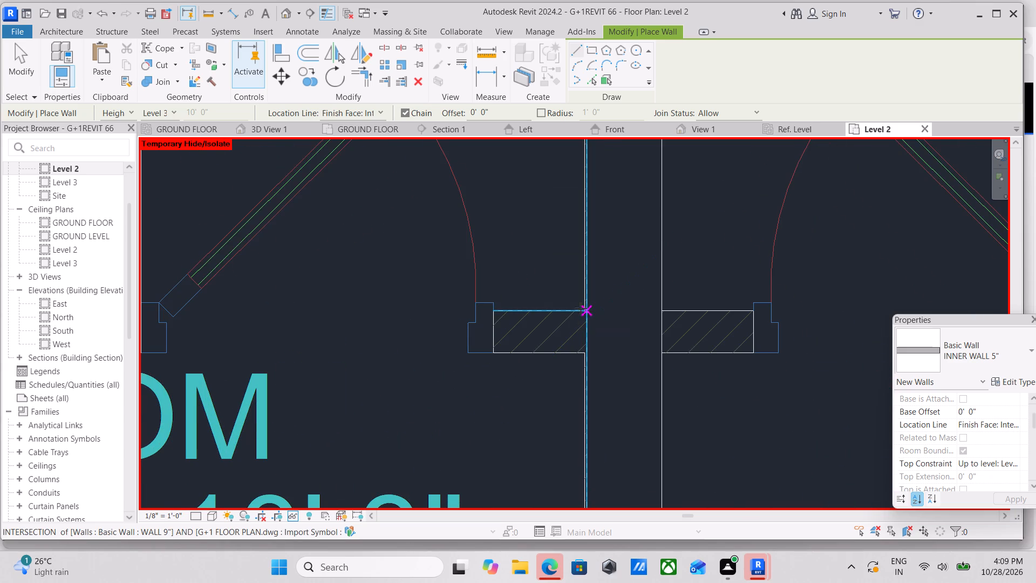
{"action": "scroll", "coordinate": [583, 341], "scroll_direction": "up", "scroll_amount": 4}
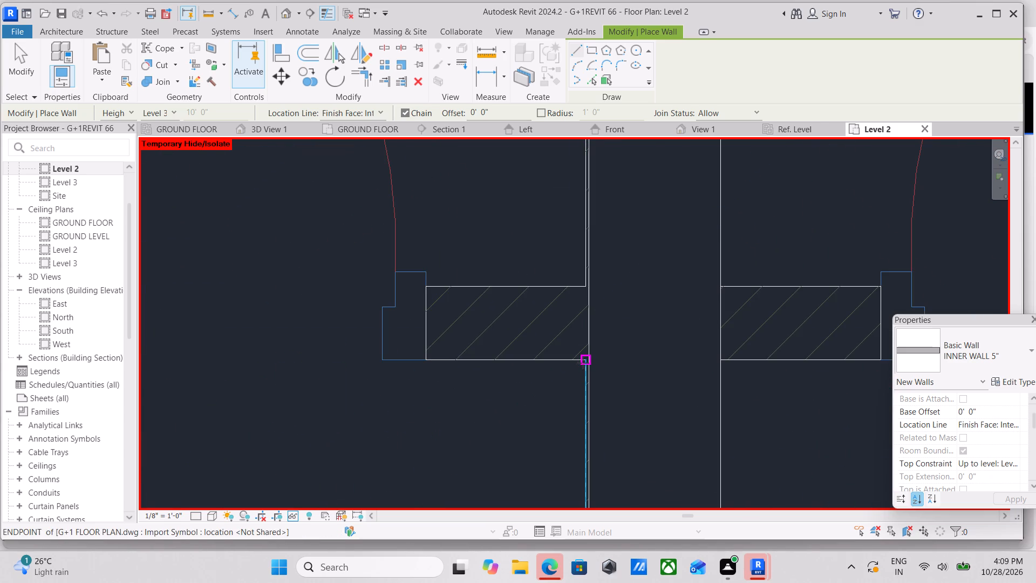
{"action": "left_click", "coordinate": [583, 362]}
{"action": "middle_click_drag", "start_coordinate": [361, 359], "coordinate": [615, 321]}
{"action": "key", "text": "space"}
{"action": "middle_click_drag", "start_coordinate": [187, 313], "coordinate": [594, 253]}
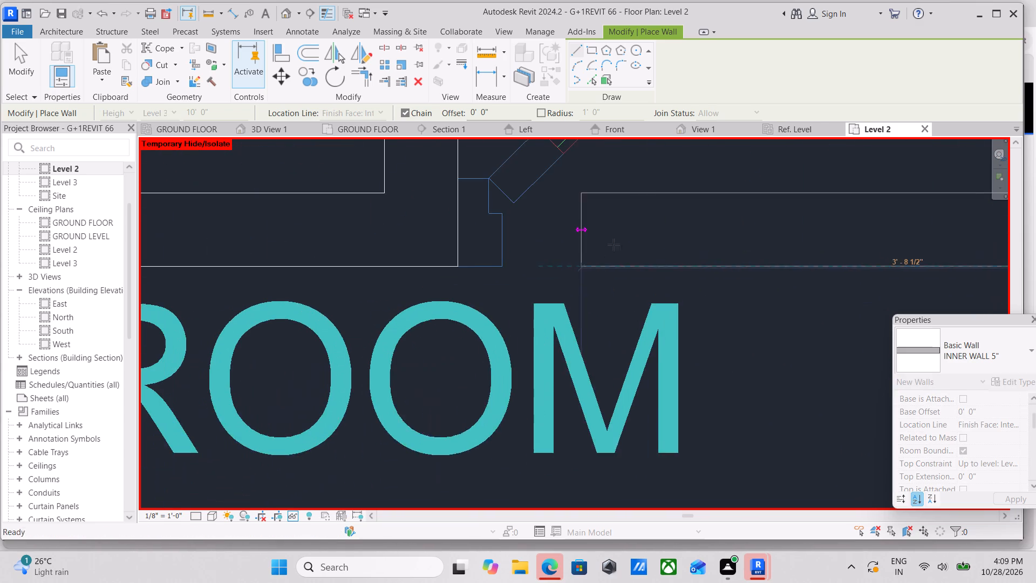
{"action": "left_click", "coordinate": [471, 265]}
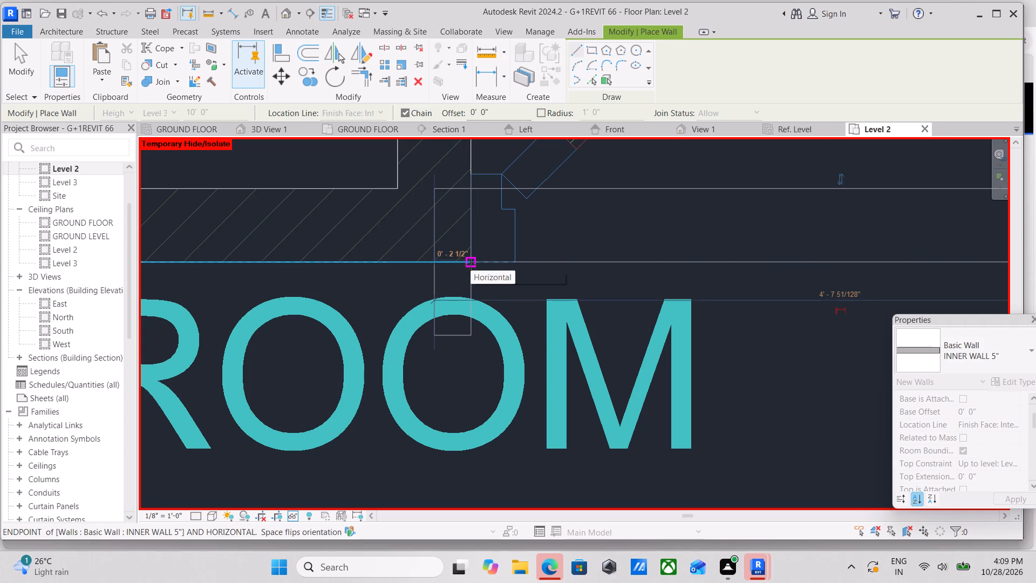
{"action": "key", "text": "Escape"}
Draw an INNER WALL 5" wall across the 10' 0" X 10' 0" bedroom's entrance, from the central 9" wall to its toilet's corner.
{"action": "scroll", "coordinate": [615, 231], "scroll_direction": "down", "scroll_amount": 8}
{"action": "middle_click_drag", "start_coordinate": [715, 234], "coordinate": [176, 282]}
{"action": "scroll", "coordinate": [462, 272], "scroll_direction": "up", "scroll_amount": 2}
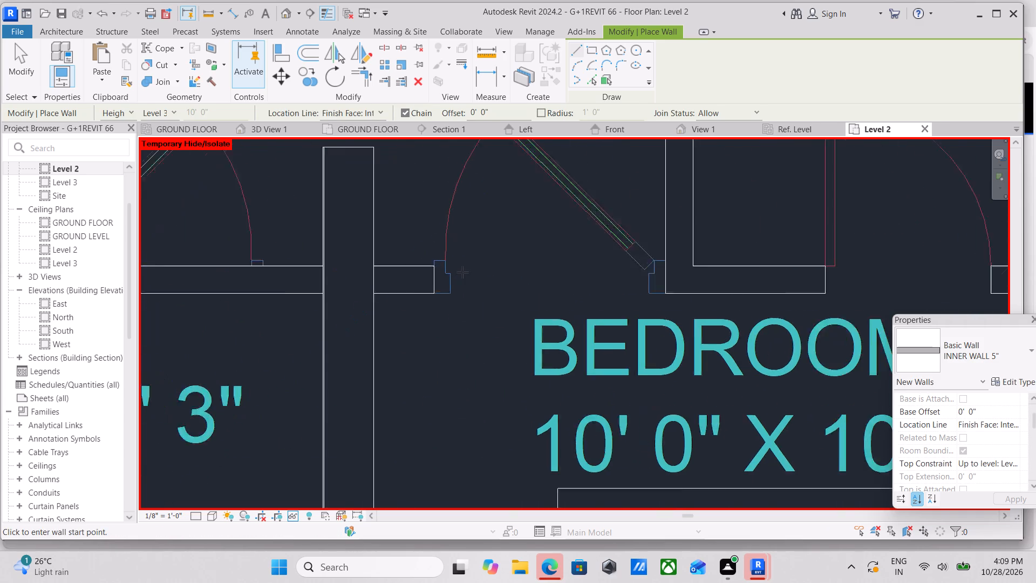
{"action": "scroll", "coordinate": [462, 272], "scroll_direction": "up", "scroll_amount": 1}
{"action": "left_click", "coordinate": [342, 303]}
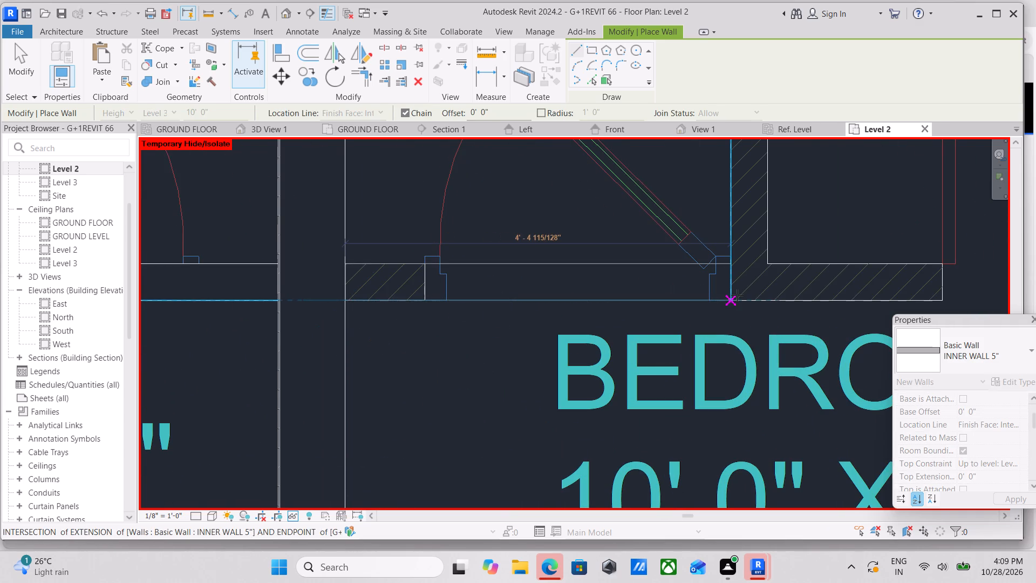
{"action": "left_click", "coordinate": [737, 295]}
{"action": "key", "text": "Escape"}
Draw an INNER WALL 5" wall between the 10' 0" X 10' 0" bedroom and its toilet, from the toilet corner to the exterior wall.
{"action": "middle_click_drag", "start_coordinate": [741, 294], "coordinate": [511, 314]}
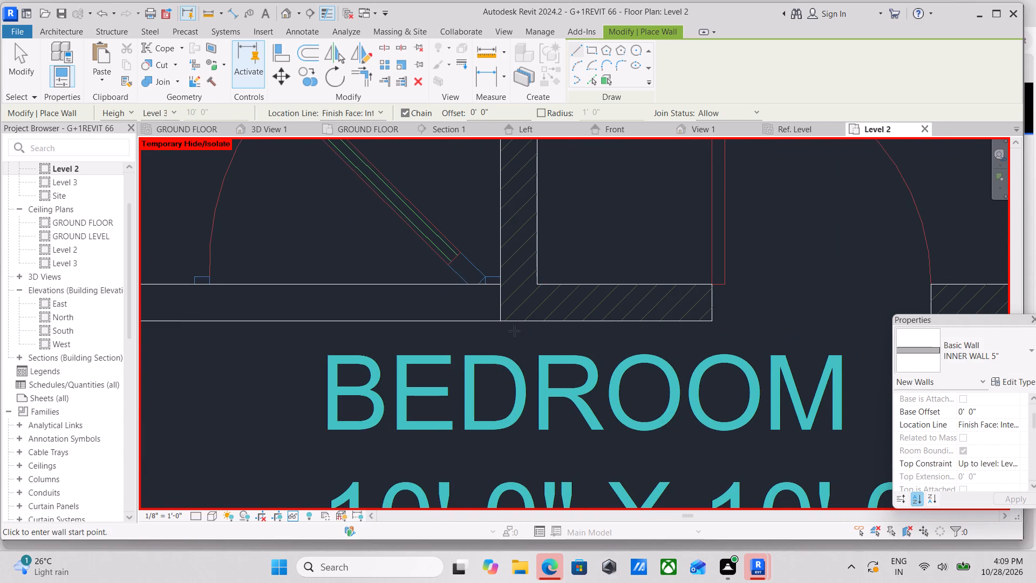
{"action": "left_click", "coordinate": [496, 321]}
{"action": "middle_click_drag", "start_coordinate": [794, 309], "coordinate": [335, 310]}
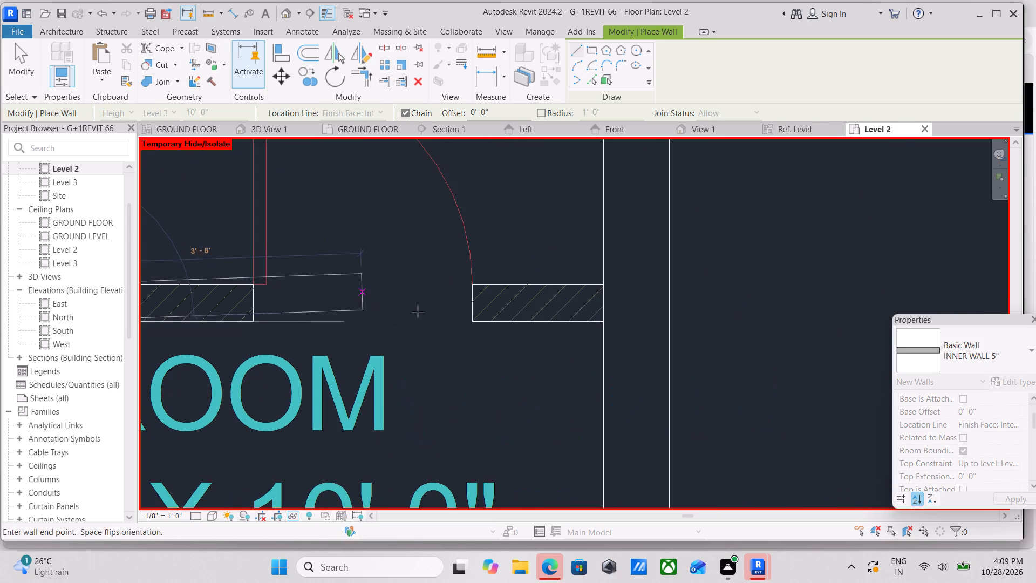
{"action": "left_click", "coordinate": [605, 321]}
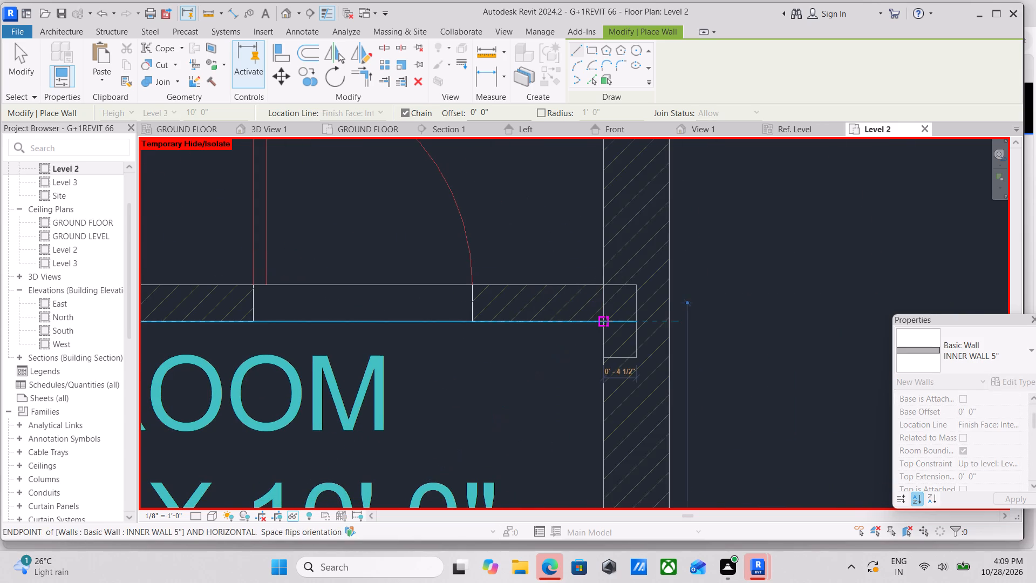
{"action": "key", "text": "Escape"}
Draw an INNER WALL 5" wall along the 10' 0" X 10' 0" bedroom toilet's side, from the bedroom wall to the passage-side corner.
{"action": "scroll", "coordinate": [249, 299], "scroll_direction": "down", "scroll_amount": 4}
{"action": "middle_click_drag", "start_coordinate": [249, 299], "coordinate": [552, 399]}
{"action": "scroll", "coordinate": [552, 399], "scroll_direction": "up", "scroll_amount": 1}
{"action": "scroll", "coordinate": [537, 398], "scroll_direction": "down", "scroll_amount": 5}
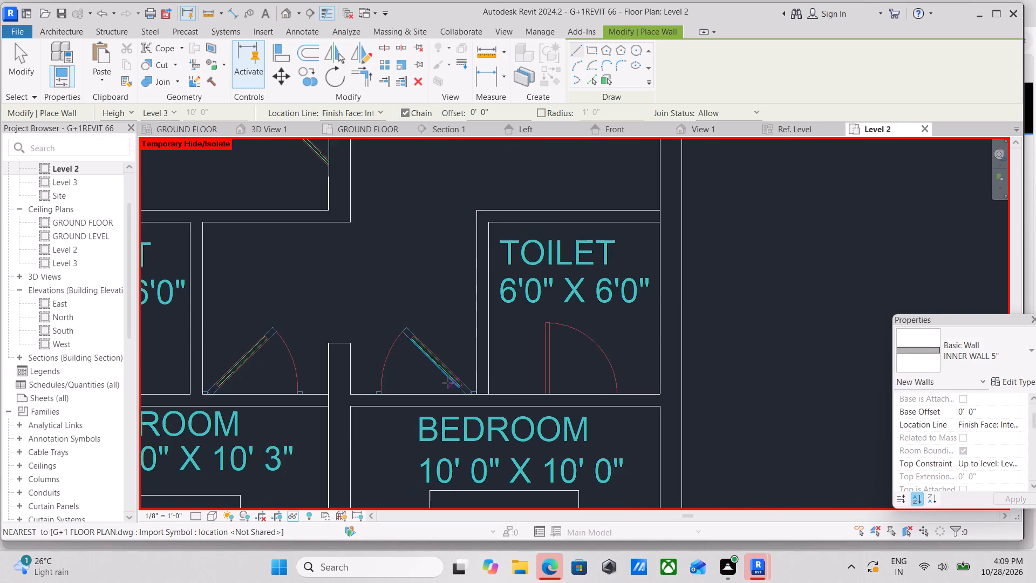
{"action": "scroll", "coordinate": [449, 382], "scroll_direction": "down", "scroll_amount": 2}
{"action": "middle_click_drag", "start_coordinate": [449, 382], "coordinate": [473, 399]}
{"action": "scroll", "coordinate": [504, 395], "scroll_direction": "up", "scroll_amount": 6}
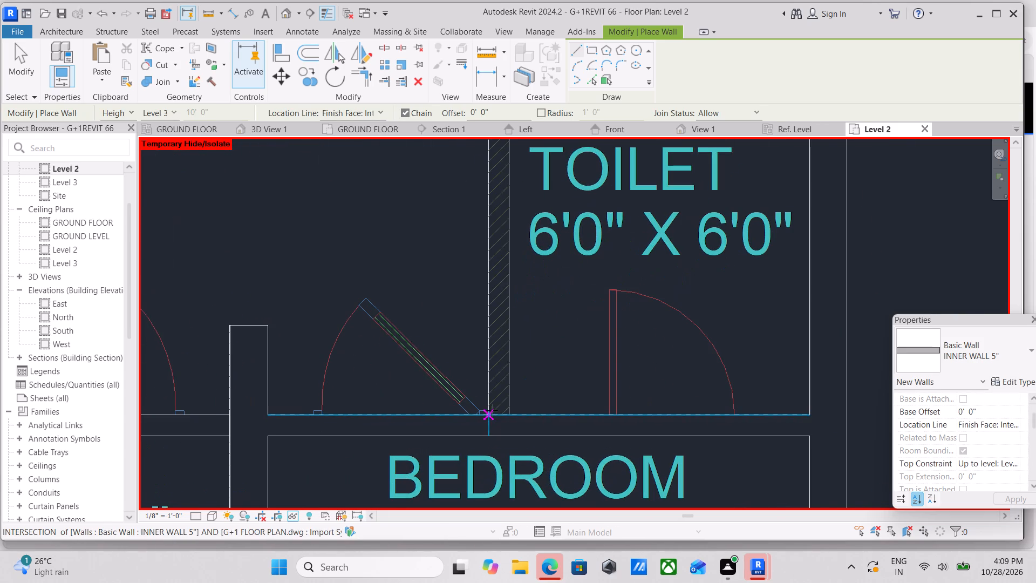
{"action": "left_click", "coordinate": [488, 412]}
{"action": "middle_click_drag", "start_coordinate": [491, 253], "coordinate": [486, 464]}
{"action": "scroll", "coordinate": [486, 308], "scroll_direction": "up", "scroll_amount": 1}
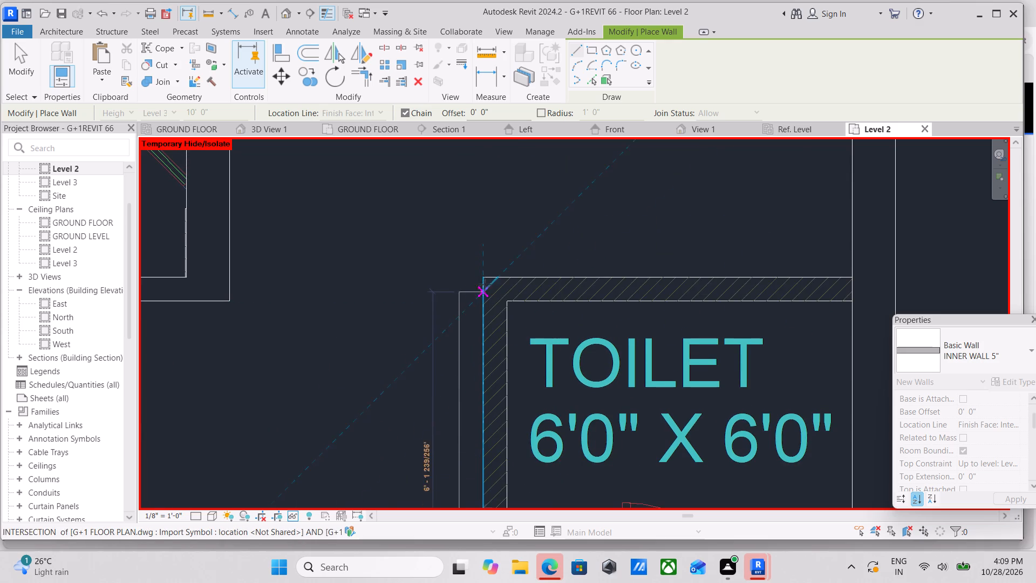
{"action": "key", "text": "space"}
{"action": "left_click", "coordinate": [487, 275]}
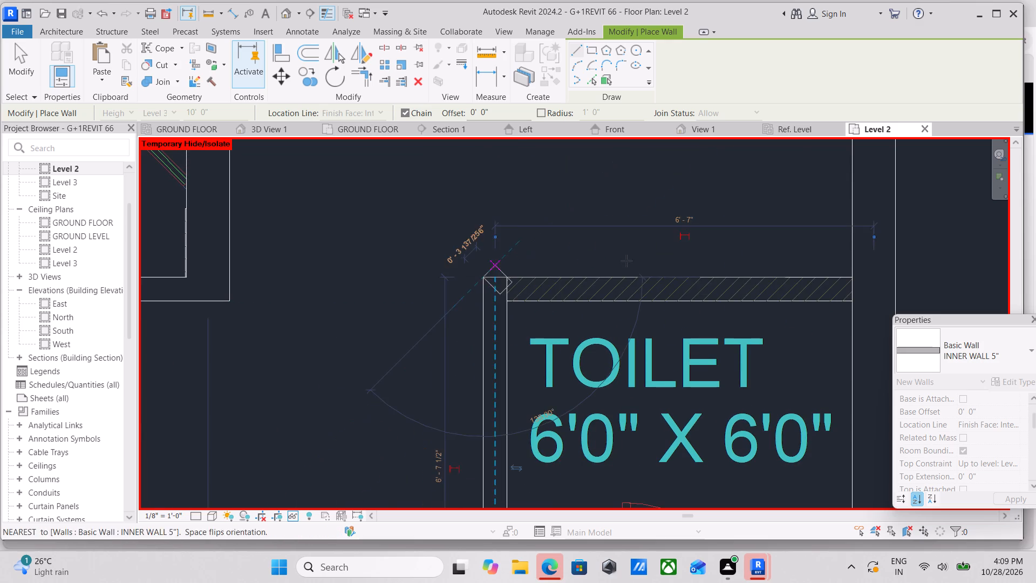
Finish the INNER WALL 5" wall along the 10' 0" X 10' 0" bedroom toilet's passage side, ending it at the exterior wall.
{"action": "middle_click_drag", "start_coordinate": [629, 261], "coordinate": [444, 283]}
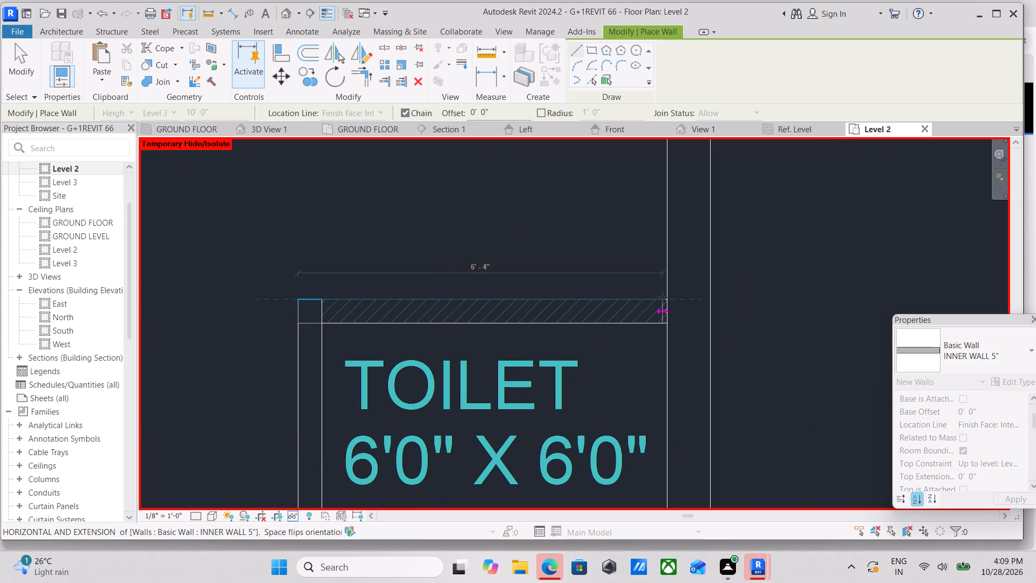
{"action": "left_click", "coordinate": [663, 297]}
{"action": "key", "text": "Escape"}
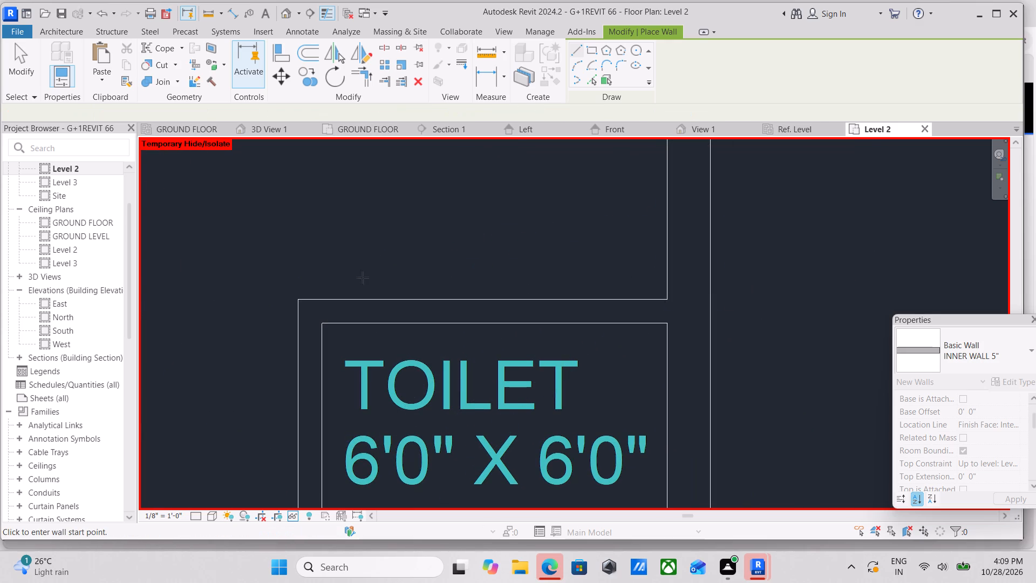
Draw an INNER WALL 5" wall between the living room and kitchen, from the exterior wall to the kitchen's passage-side corner.
{"action": "scroll", "coordinate": [308, 270], "scroll_direction": "down", "scroll_amount": 9}
{"action": "middle_click_drag", "start_coordinate": [306, 301], "coordinate": [453, 353]}
{"action": "scroll", "coordinate": [388, 306], "scroll_direction": "down", "scroll_amount": 2}
{"action": "middle_click_drag", "start_coordinate": [388, 306], "coordinate": [467, 352]}
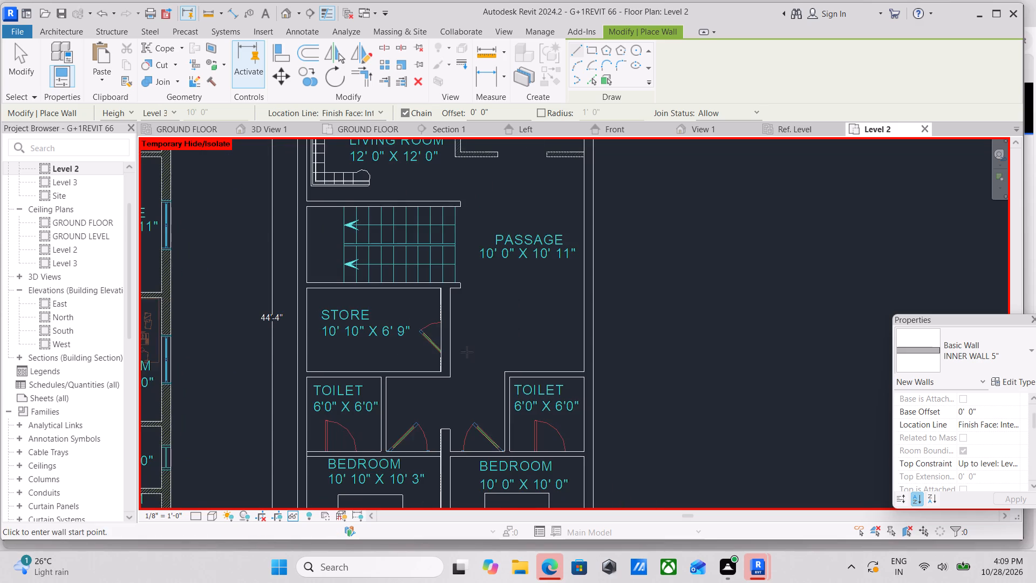
{"action": "middle_click_drag", "start_coordinate": [469, 304], "coordinate": [469, 429]}
{"action": "scroll", "coordinate": [473, 297], "scroll_direction": "up", "scroll_amount": 2}
{"action": "middle_click_drag", "start_coordinate": [471, 292], "coordinate": [439, 388]}
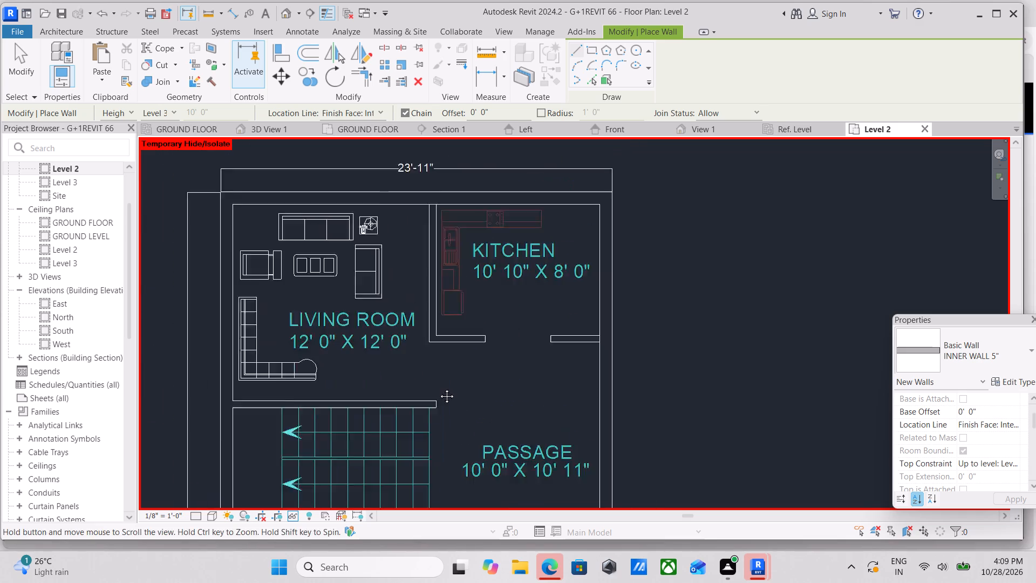
{"action": "middle_click_drag", "start_coordinate": [439, 388], "coordinate": [438, 390]}
{"action": "scroll", "coordinate": [439, 262], "scroll_direction": "up", "scroll_amount": 6}
{"action": "middle_click_drag", "start_coordinate": [439, 262], "coordinate": [440, 397]}
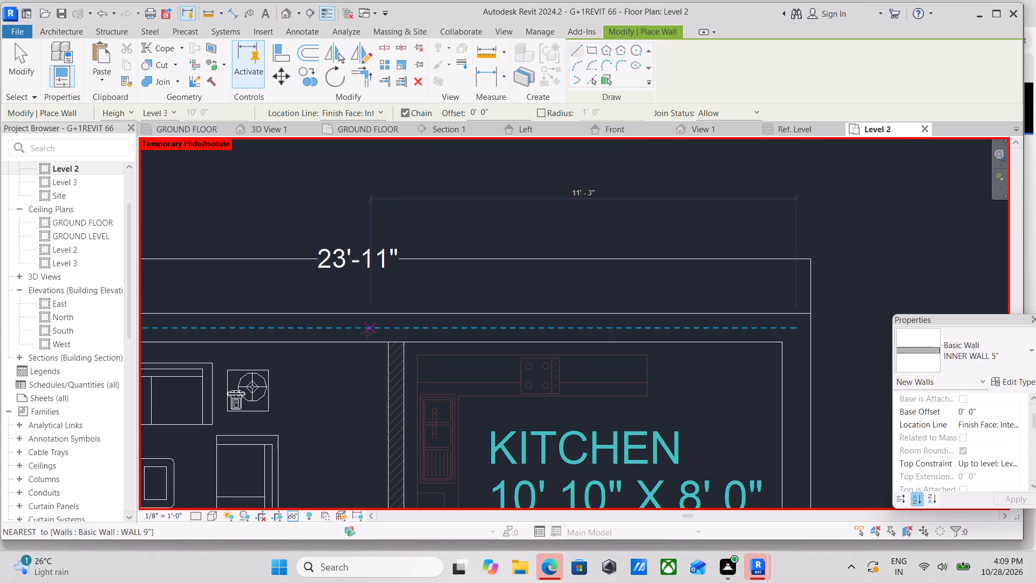
{"action": "scroll", "coordinate": [391, 341], "scroll_direction": "up", "scroll_amount": 4}
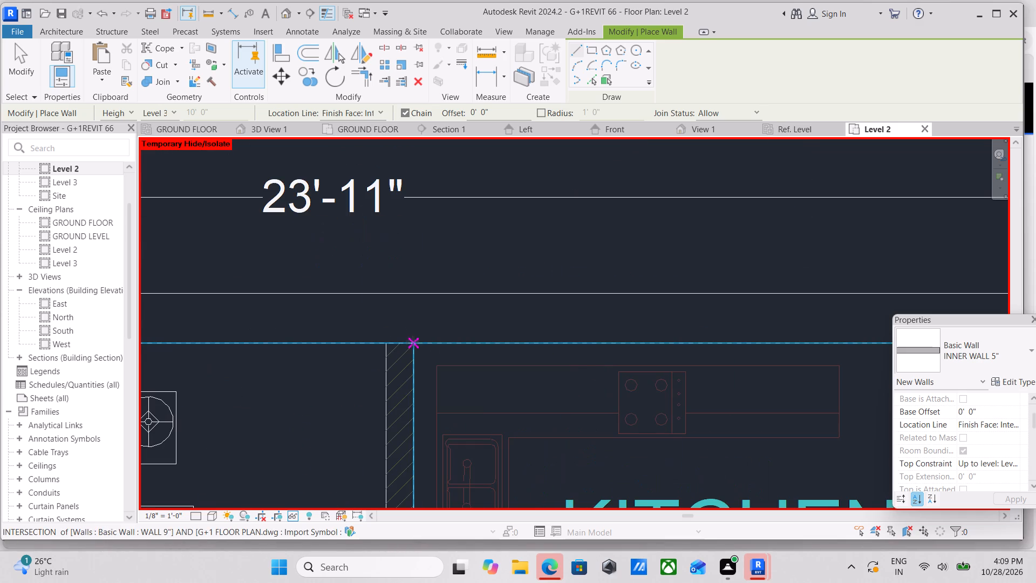
{"action": "left_click", "coordinate": [387, 347]}
{"action": "scroll", "coordinate": [390, 454], "scroll_direction": "down", "scroll_amount": 1}
{"action": "middle_click_drag", "start_coordinate": [390, 454], "coordinate": [385, 272]}
{"action": "scroll", "coordinate": [390, 454], "scroll_direction": "down", "scroll_amount": 1}
{"action": "scroll", "coordinate": [366, 378], "scroll_direction": "down", "scroll_amount": 3}
{"action": "middle_click_drag", "start_coordinate": [366, 380], "coordinate": [397, 216]}
{"action": "scroll", "coordinate": [413, 365], "scroll_direction": "up", "scroll_amount": 3}
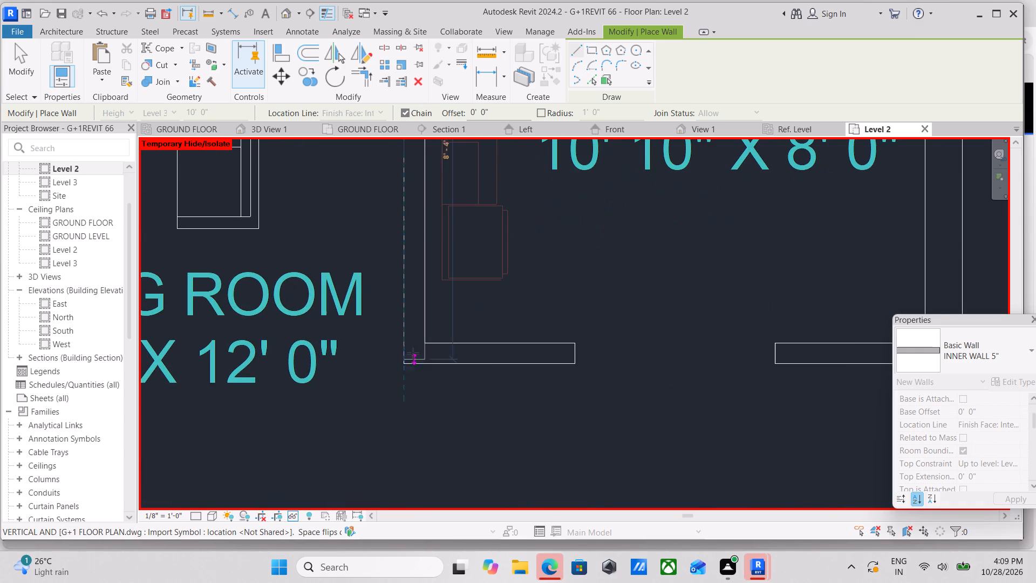
{"action": "left_click", "coordinate": [405, 362]}
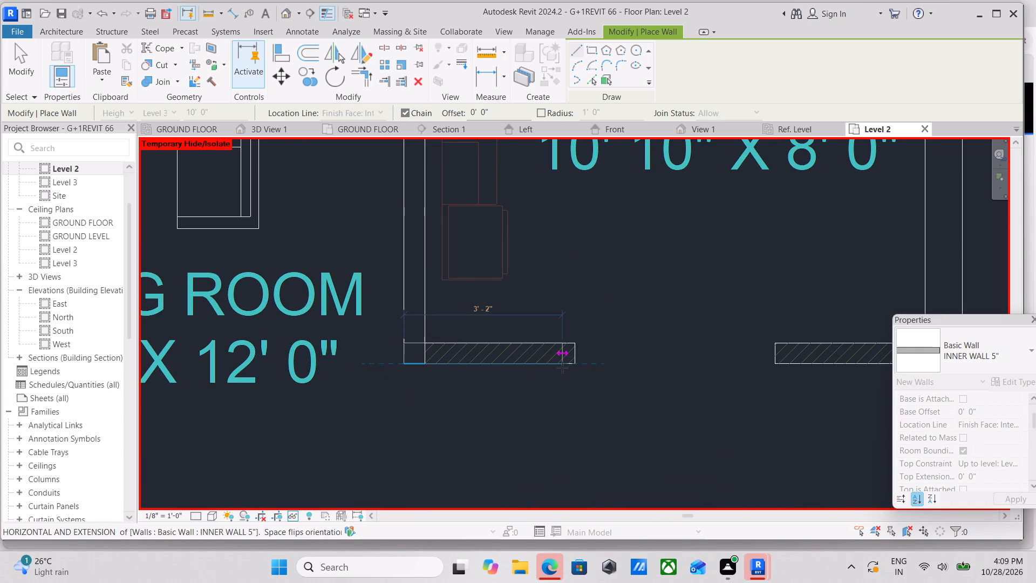
Continue the INNER WALL 5" wall along the kitchen's passage side, from the living-room corner to the near edge of the entrance opening.
{"action": "scroll", "coordinate": [576, 362], "scroll_direction": "up", "scroll_amount": 3}
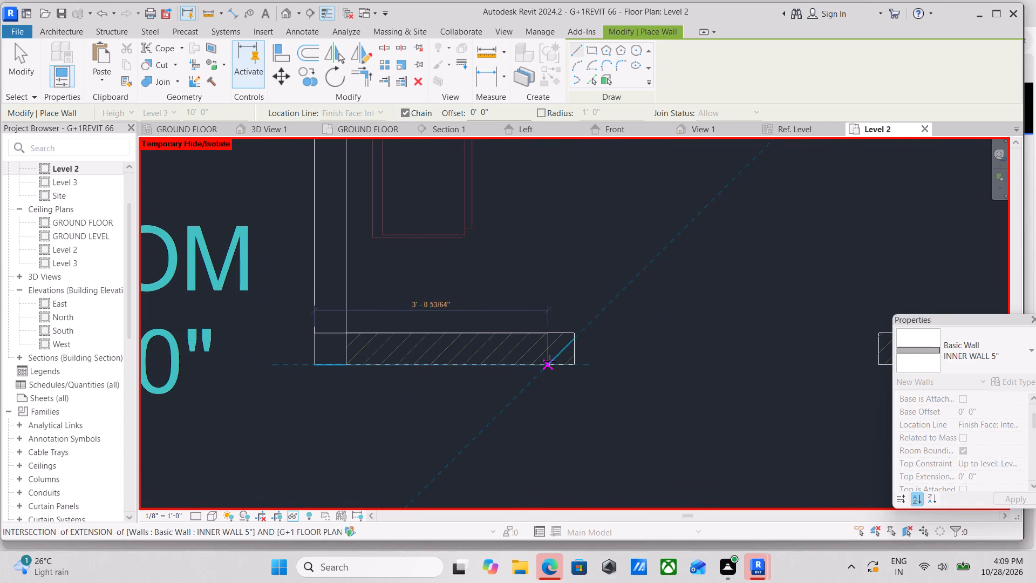
{"action": "left_click", "coordinate": [575, 361]}
{"action": "key", "text": "Escape"}
Draw an INNER WALL 5" wall from the far edge of the kitchen's entrance opening to the exterior wall.
{"action": "scroll", "coordinate": [625, 299], "scroll_direction": "down", "scroll_amount": 3}
{"action": "middle_click_drag", "start_coordinate": [625, 299], "coordinate": [209, 331]}
{"action": "left_click", "coordinate": [374, 378]}
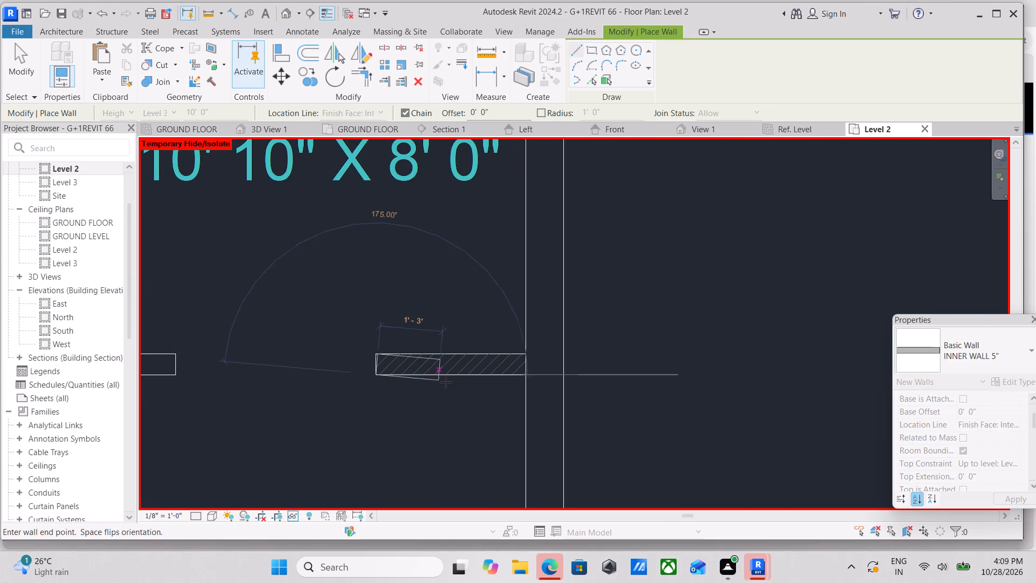
{"action": "left_click", "coordinate": [532, 374]}
{"action": "key", "text": "Escape"}
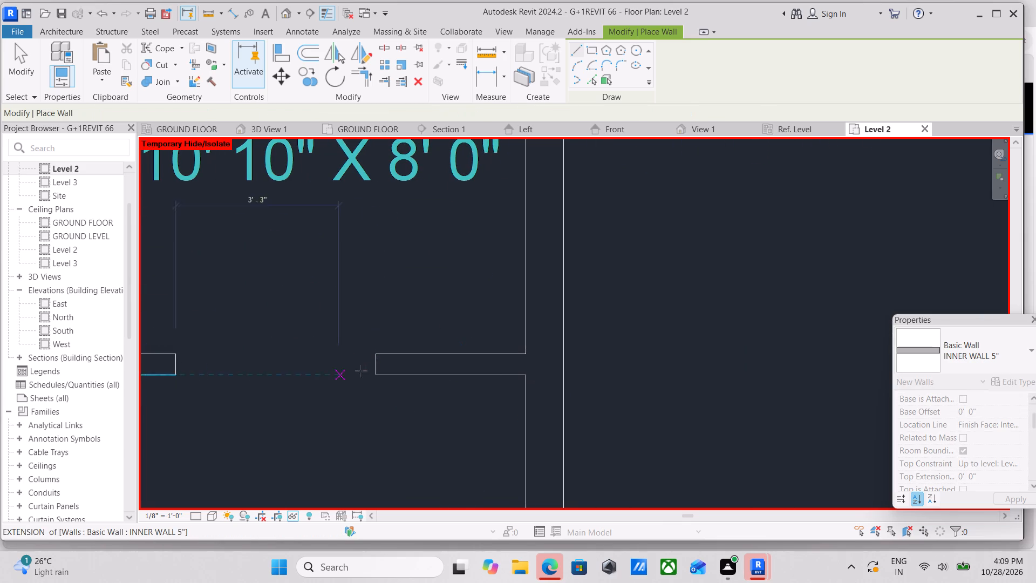
{"action": "scroll", "coordinate": [365, 371], "scroll_direction": "down", "scroll_amount": 8}
{"action": "middle_click_drag", "start_coordinate": [366, 381], "coordinate": [535, 335]}
{"action": "scroll", "coordinate": [346, 332], "scroll_direction": "down", "scroll_amount": 3}
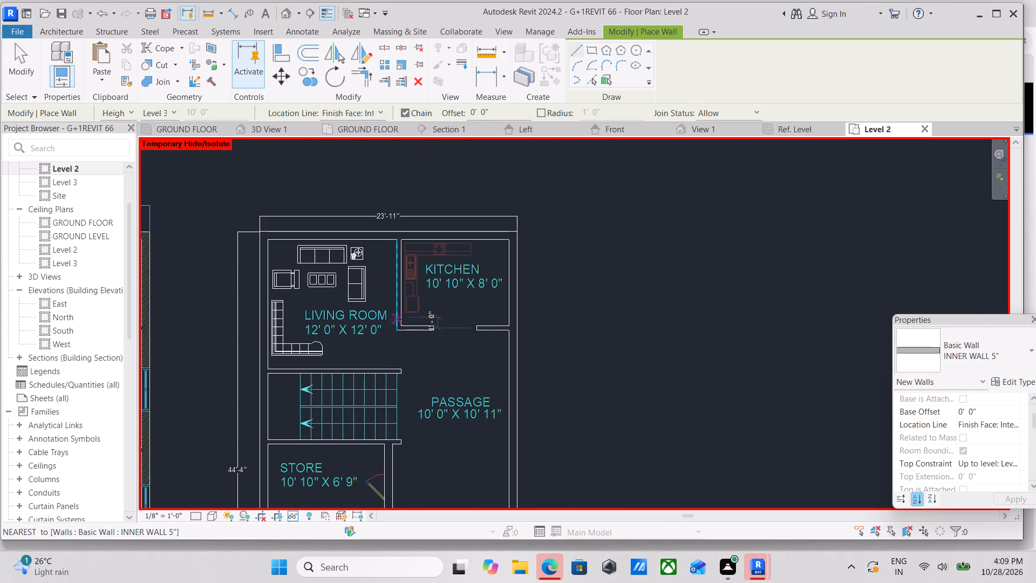
{"action": "scroll", "coordinate": [393, 319], "scroll_direction": "down", "scroll_amount": 2}
{"action": "middle_click_drag", "start_coordinate": [393, 319], "coordinate": [403, 300]}
{"action": "key", "text": "Escape"}
Start a sketched stair run and draw its boundary along the store-side wall, from the wall's free end to the exterior wall.
{"action": "scroll", "coordinate": [357, 379], "scroll_direction": "up", "scroll_amount": 4}
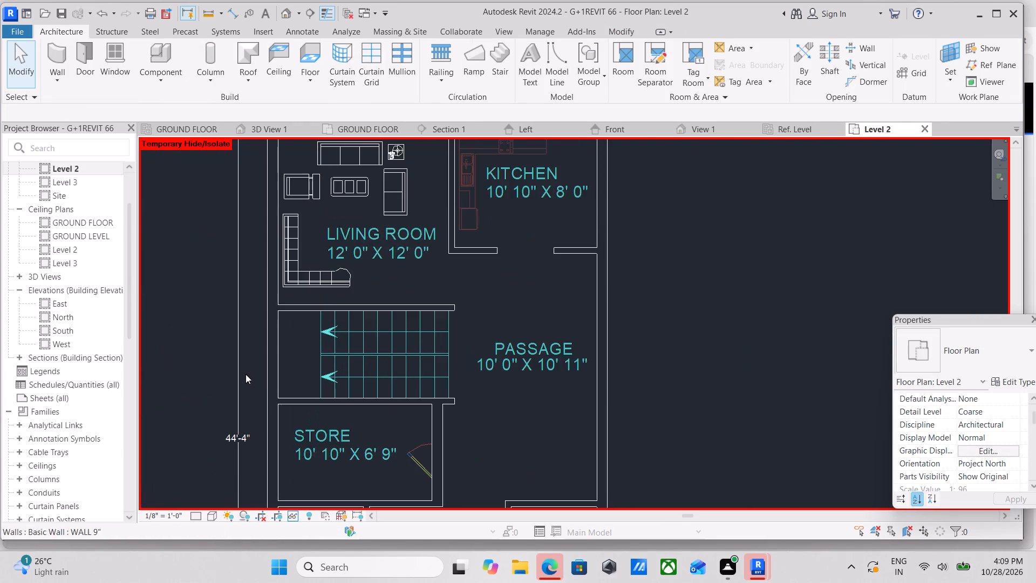
{"action": "scroll", "coordinate": [243, 374], "scroll_direction": "up", "scroll_amount": 3}
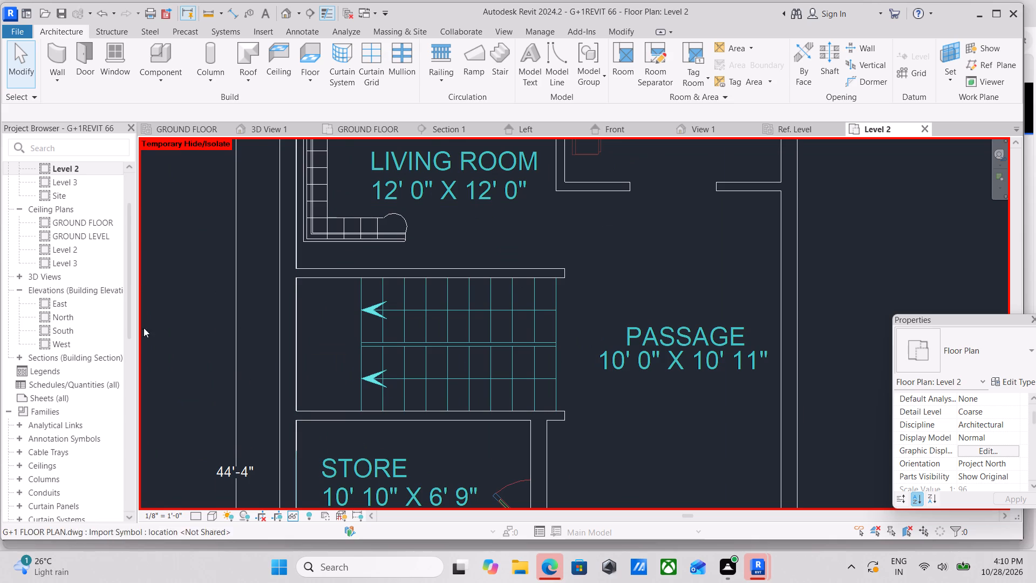
{"action": "scroll", "coordinate": [195, 361], "scroll_direction": "down", "scroll_amount": 3}
{"action": "middle_click_drag", "start_coordinate": [308, 391], "coordinate": [349, 381]}
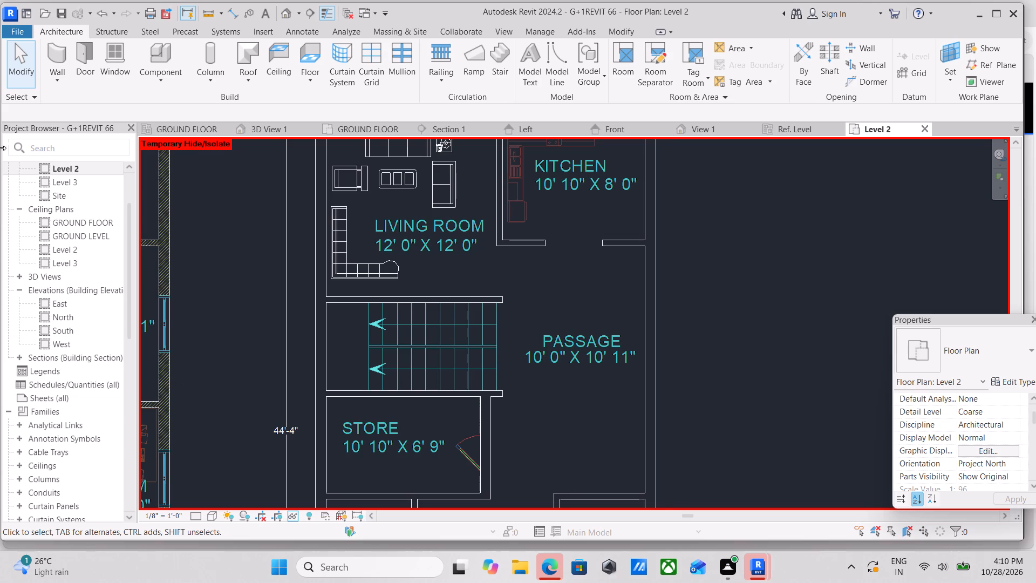
{"action": "left_click", "coordinate": [311, 82]}
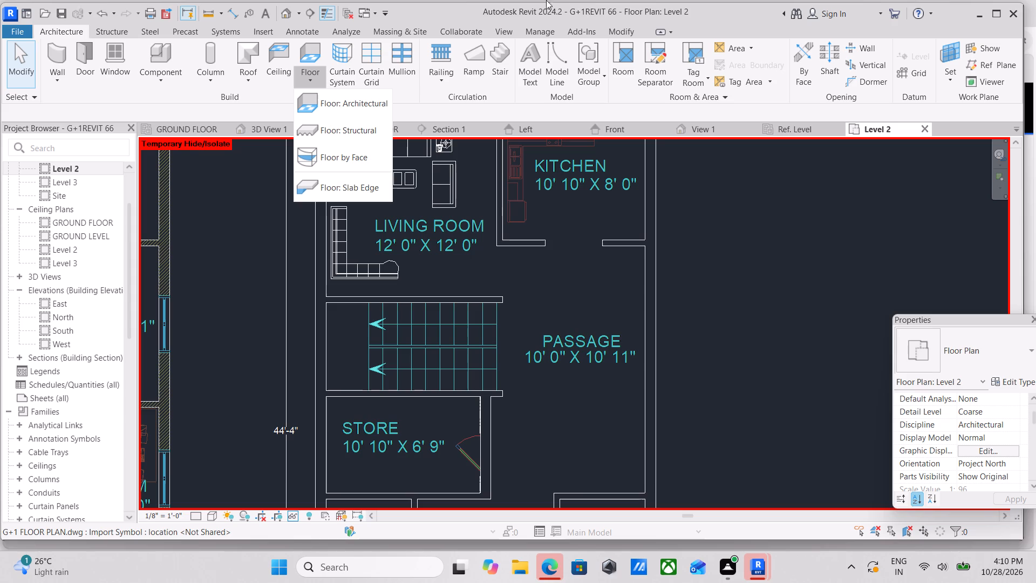
{"action": "left_click", "coordinate": [505, 61]}
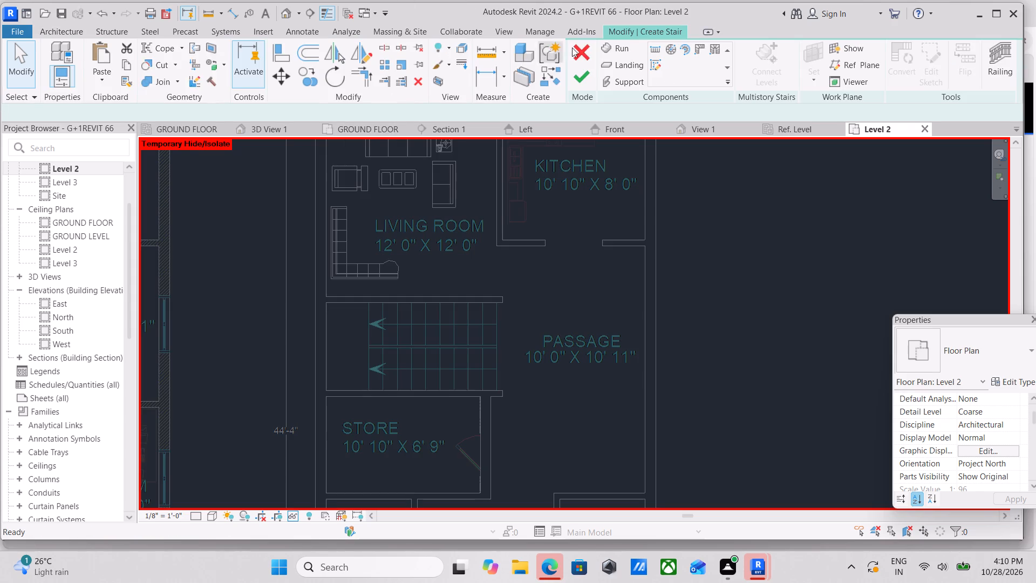
{"action": "left_click", "coordinate": [658, 64]}
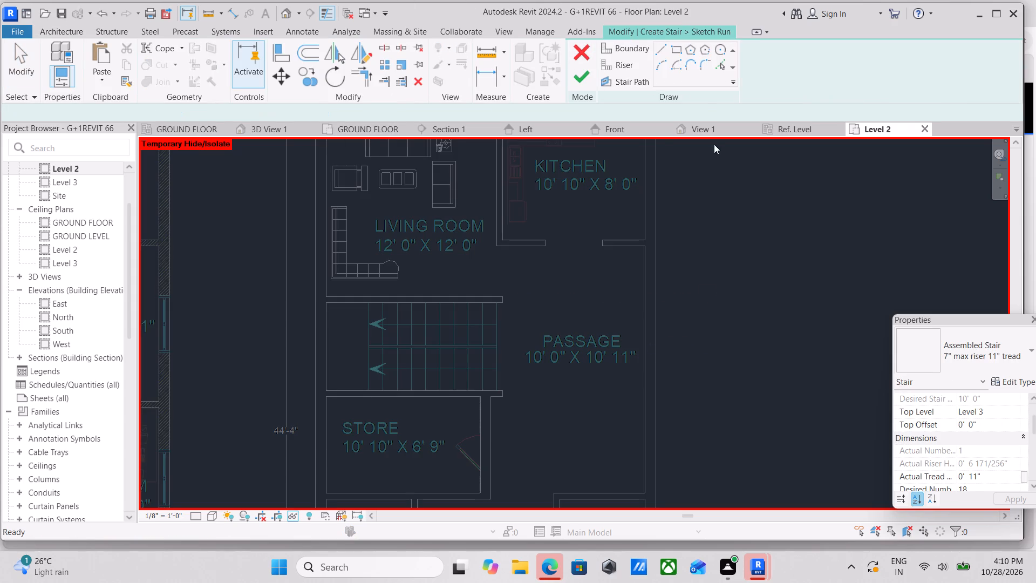
{"action": "middle_click_drag", "start_coordinate": [459, 393], "coordinate": [637, 276]}
{"action": "scroll", "coordinate": [570, 327], "scroll_direction": "down", "scroll_amount": 1}
{"action": "scroll", "coordinate": [653, 266], "scroll_direction": "up", "scroll_amount": 3}
{"action": "scroll", "coordinate": [710, 281], "scroll_direction": "up", "scroll_amount": 4}
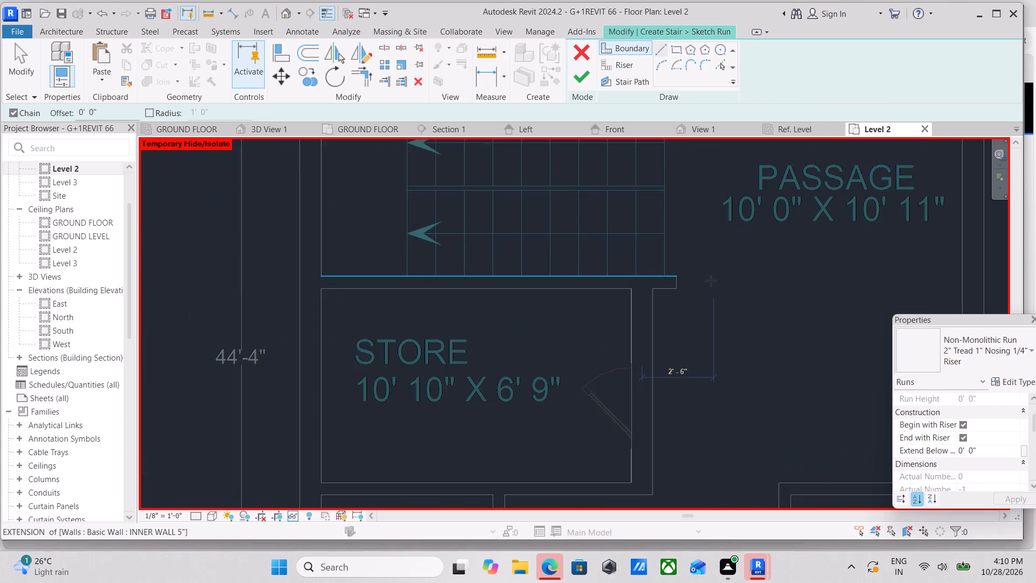
{"action": "scroll", "coordinate": [711, 281], "scroll_direction": "up", "scroll_amount": 3}
{"action": "left_click", "coordinate": [651, 271]}
{"action": "middle_click_drag", "start_coordinate": [403, 271], "coordinate": [870, 361]}
{"action": "scroll", "coordinate": [870, 362], "scroll_direction": "up", "scroll_amount": 1}
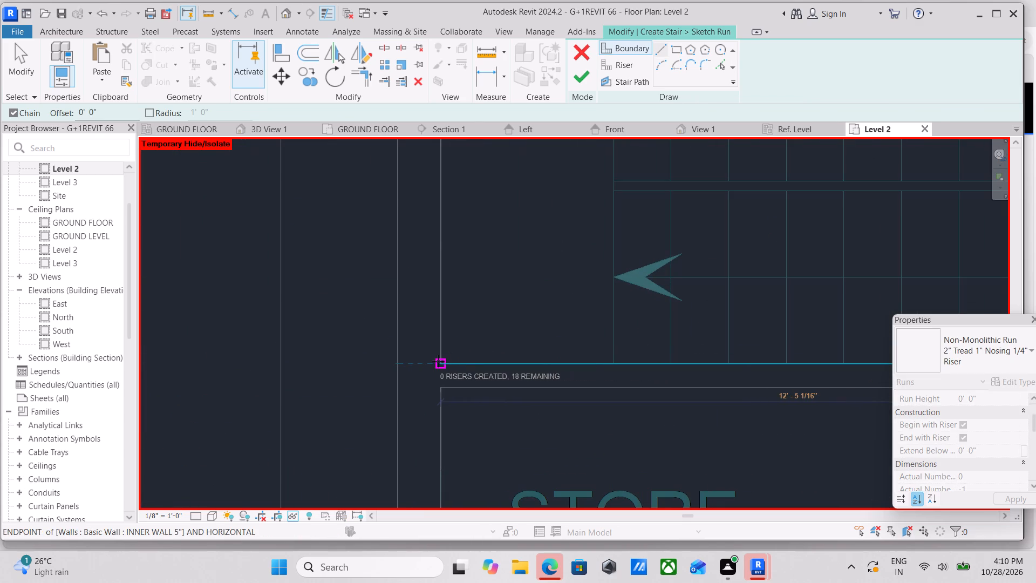
{"action": "left_click", "coordinate": [438, 361]}
Continue the stair boundary 6'-2" along the exterior wall and about 12'-0" along the living-room wall to the outermost tread line.
{"action": "middle_click_drag", "start_coordinate": [442, 238], "coordinate": [458, 478]}
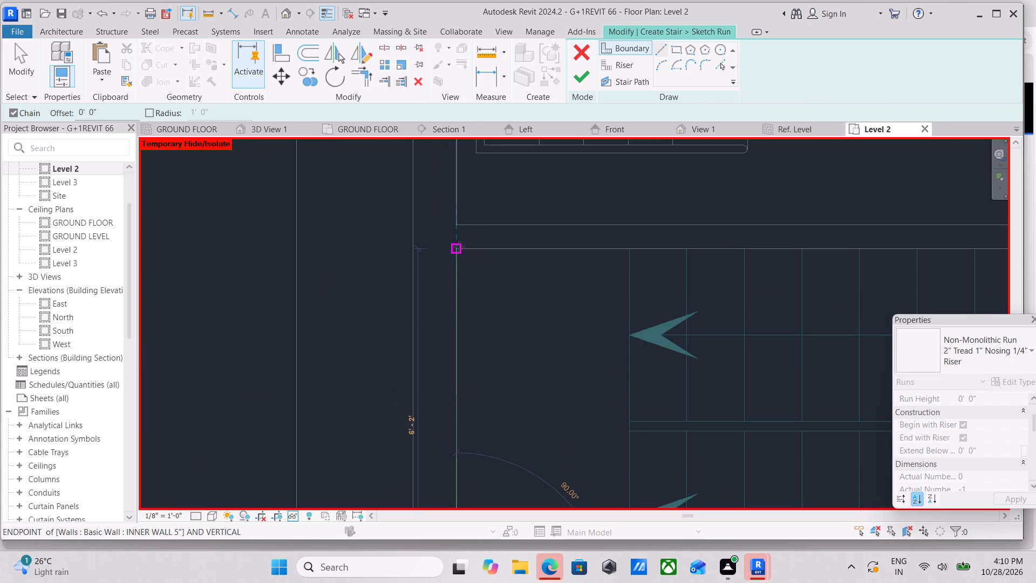
{"action": "left_click", "coordinate": [459, 247]}
{"action": "middle_click_drag", "start_coordinate": [630, 240], "coordinate": [276, 249]}
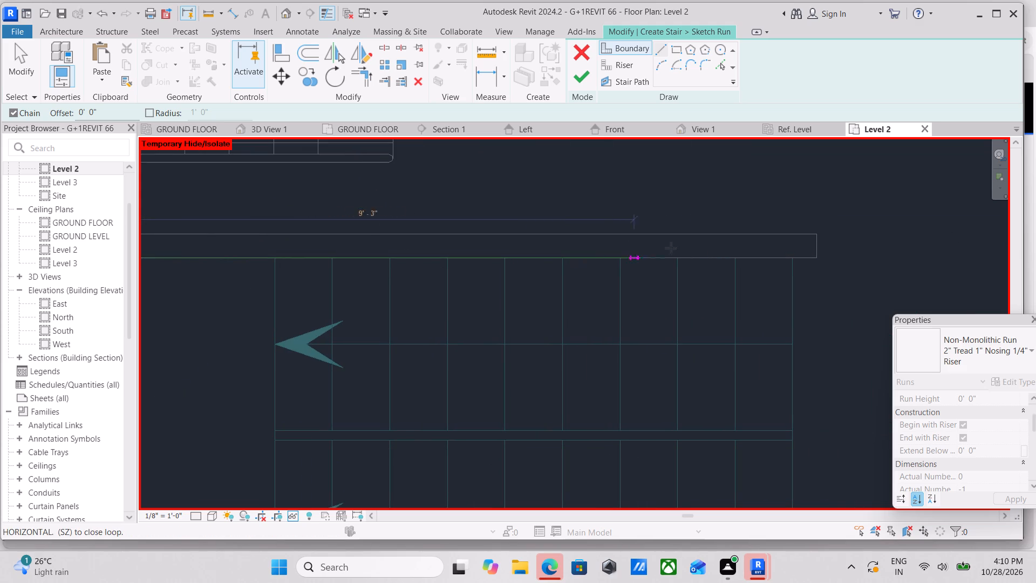
{"action": "scroll", "coordinate": [826, 248], "scroll_direction": "up", "scroll_amount": 2}
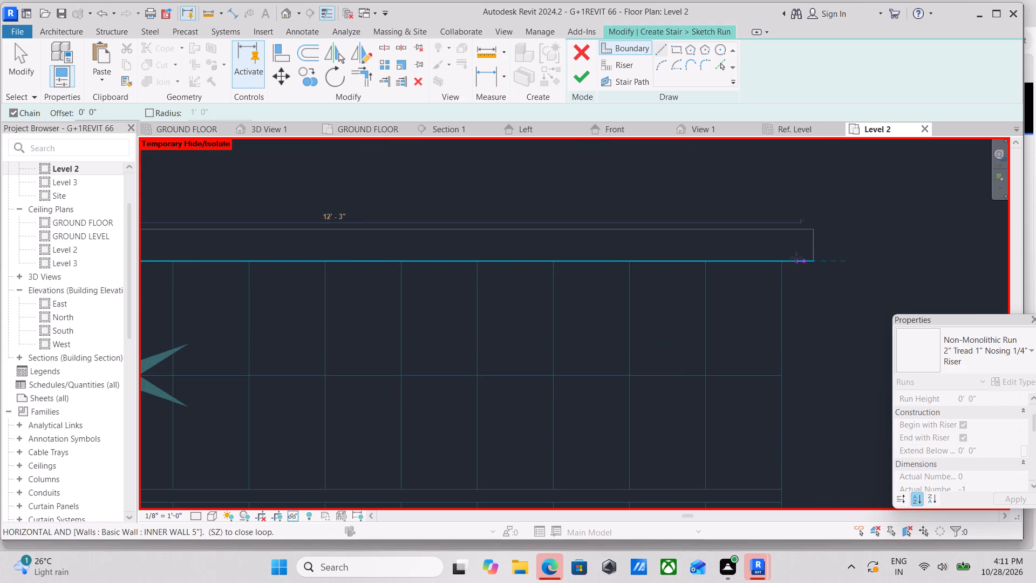
{"action": "left_click", "coordinate": [779, 263]}
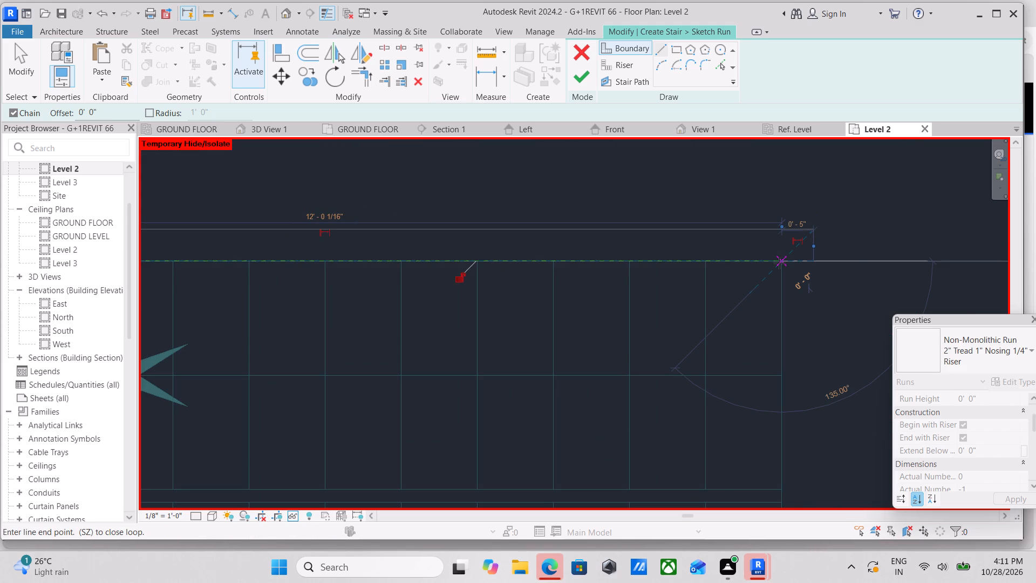
{"action": "key", "text": "Escape"}
Shorten the store-side stair boundary line so that it ends at the plan's outermost tread line on the passage side.
{"action": "scroll", "coordinate": [737, 368], "scroll_direction": "down", "scroll_amount": 3}
{"action": "middle_click_drag", "start_coordinate": [735, 367], "coordinate": [795, 198]}
{"action": "middle_click_drag", "start_coordinate": [760, 315], "coordinate": [661, 215]}
{"action": "scroll", "coordinate": [757, 294], "scroll_direction": "down", "scroll_amount": 1}
{"action": "scroll", "coordinate": [726, 336], "scroll_direction": "up", "scroll_amount": 3}
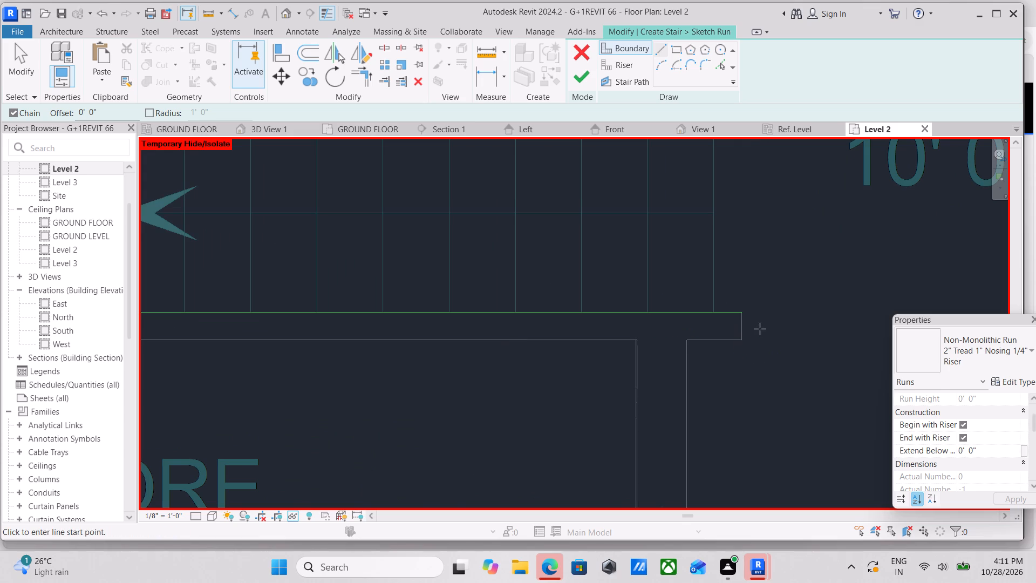
{"action": "key", "text": "Escape"}
{"action": "left_click", "coordinate": [737, 317]}
{"action": "scroll", "coordinate": [737, 317], "scroll_direction": "up", "scroll_amount": 6}
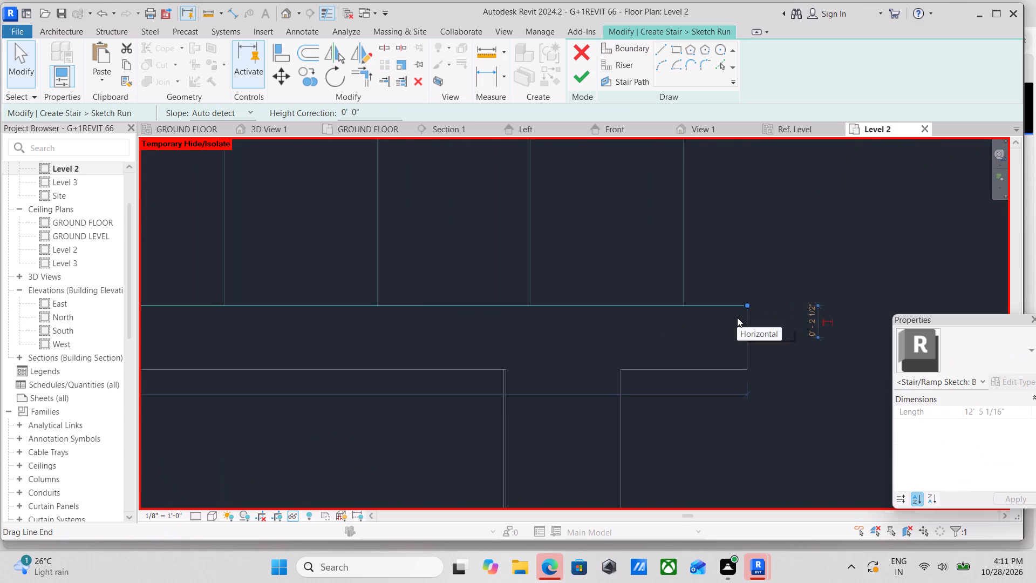
{"action": "left_click_drag", "start_coordinate": [746, 303], "coordinate": [679, 303]}
{"action": "scroll", "coordinate": [680, 302], "scroll_direction": "down", "scroll_amount": 4}
{"action": "middle_click_drag", "start_coordinate": [680, 302], "coordinate": [836, 391]}
{"action": "scroll", "coordinate": [836, 391], "scroll_direction": "up", "scroll_amount": 1}
{"action": "scroll", "coordinate": [635, 327], "scroll_direction": "down", "scroll_amount": 3}
{"action": "middle_click_drag", "start_coordinate": [635, 327], "coordinate": [799, 395]}
{"action": "scroll", "coordinate": [799, 395], "scroll_direction": "up", "scroll_amount": 1}
{"action": "key", "text": "Escape"}
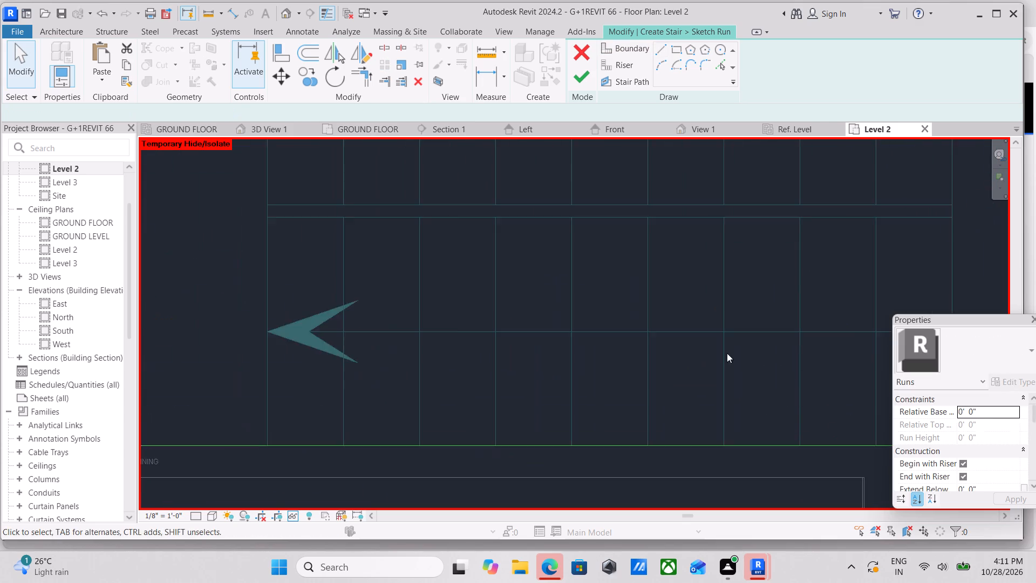
Draw the inner stair boundary 9'-0" along the store-side line of the gap between the flights, turning 2" across its landing end.
{"action": "scroll", "coordinate": [710, 349], "scroll_direction": "down", "scroll_amount": 3}
{"action": "middle_click_drag", "start_coordinate": [710, 349], "coordinate": [754, 400]}
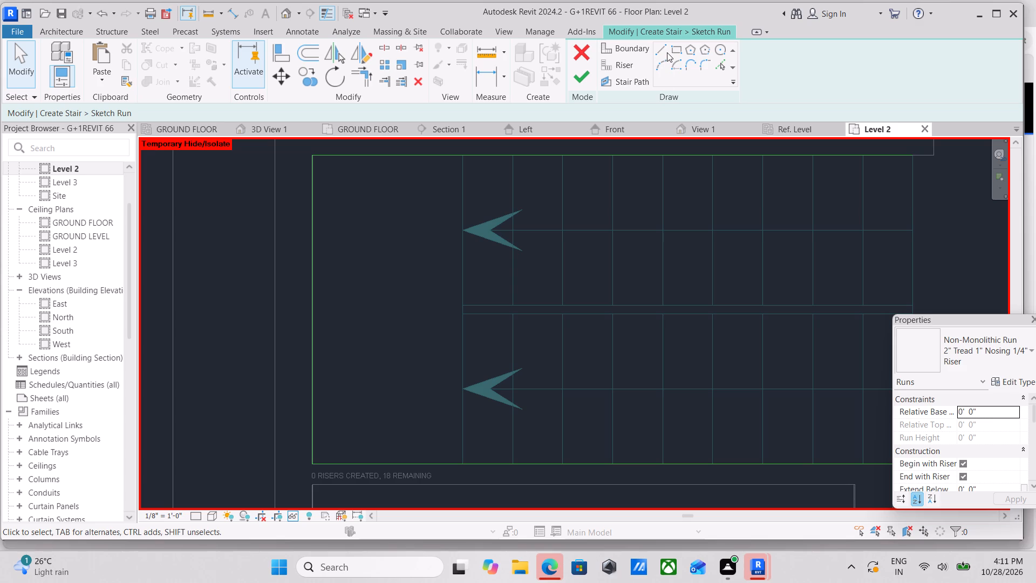
{"action": "left_click", "coordinate": [664, 51]}
{"action": "middle_click_drag", "start_coordinate": [690, 357], "coordinate": [515, 387]}
{"action": "scroll", "coordinate": [725, 354], "scroll_direction": "up", "scroll_amount": 1}
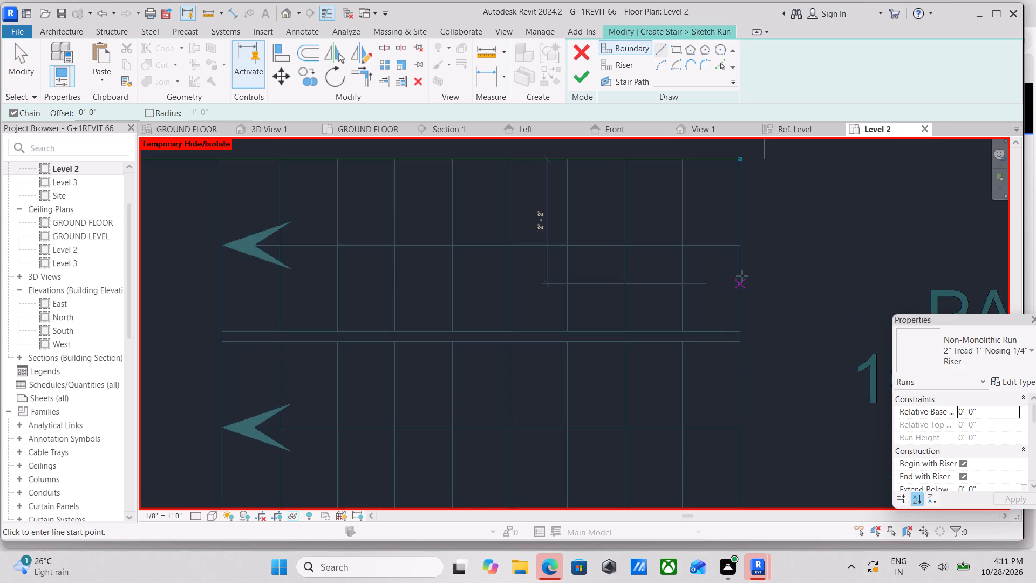
{"action": "scroll", "coordinate": [747, 293], "scroll_direction": "up", "scroll_amount": 3}
{"action": "left_click", "coordinate": [737, 361]}
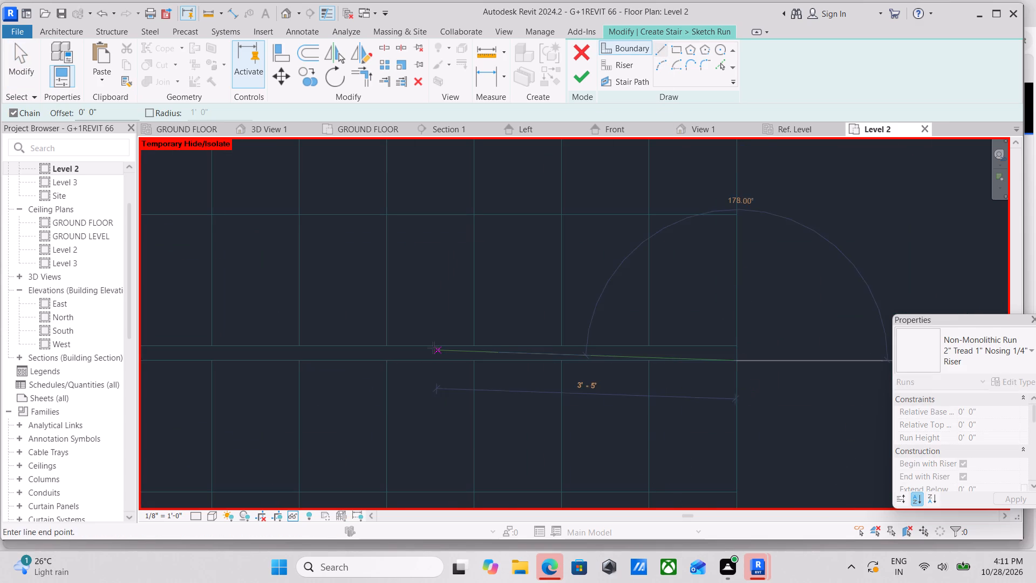
{"action": "middle_click_drag", "start_coordinate": [433, 348], "coordinate": [822, 364]}
{"action": "middle_click_drag", "start_coordinate": [480, 373], "coordinate": [603, 376]}
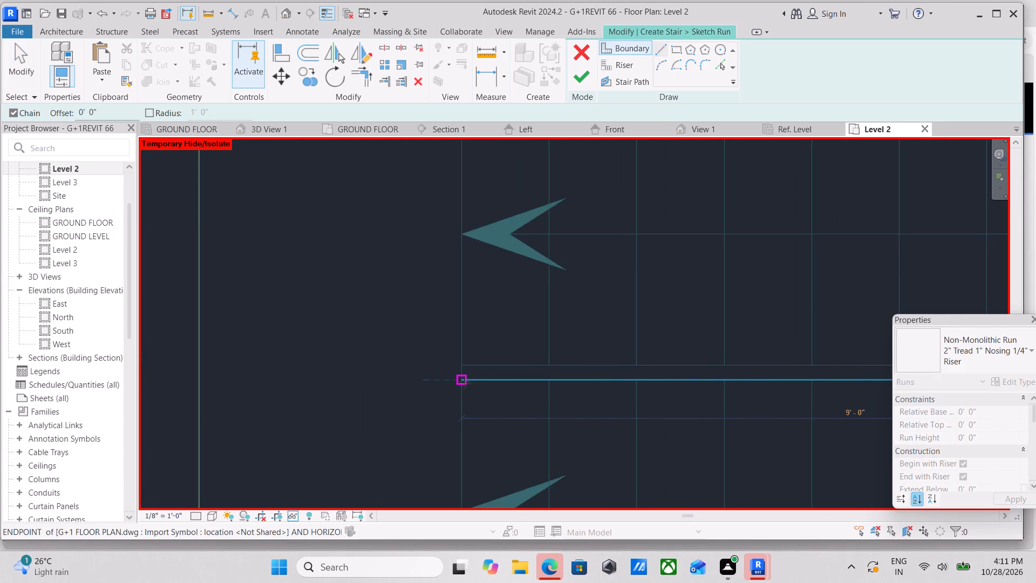
{"action": "left_click", "coordinate": [464, 382]}
{"action": "scroll", "coordinate": [462, 351], "scroll_direction": "up", "scroll_amount": 3}
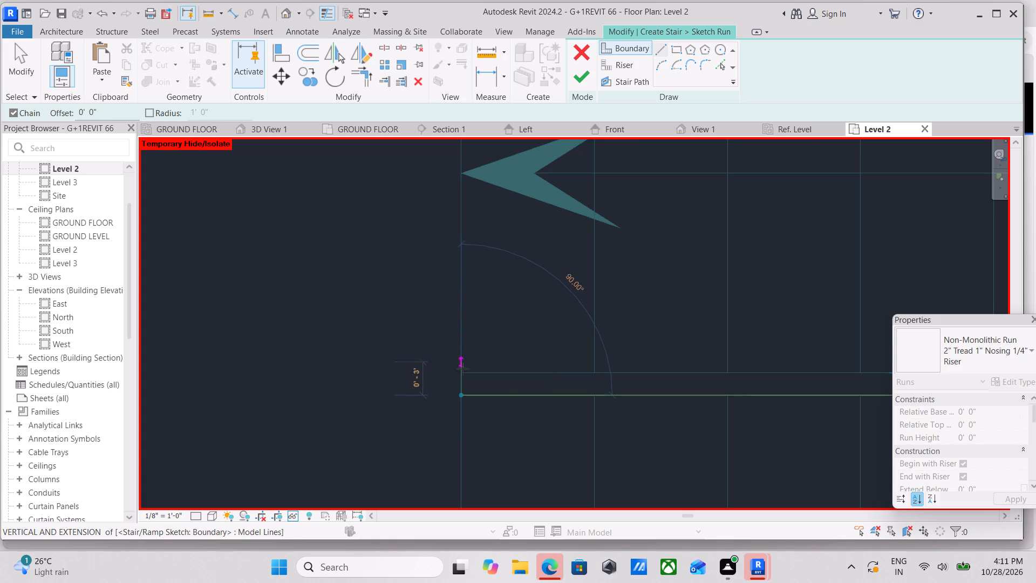
{"action": "scroll", "coordinate": [464, 373], "scroll_direction": "up", "scroll_amount": 4}
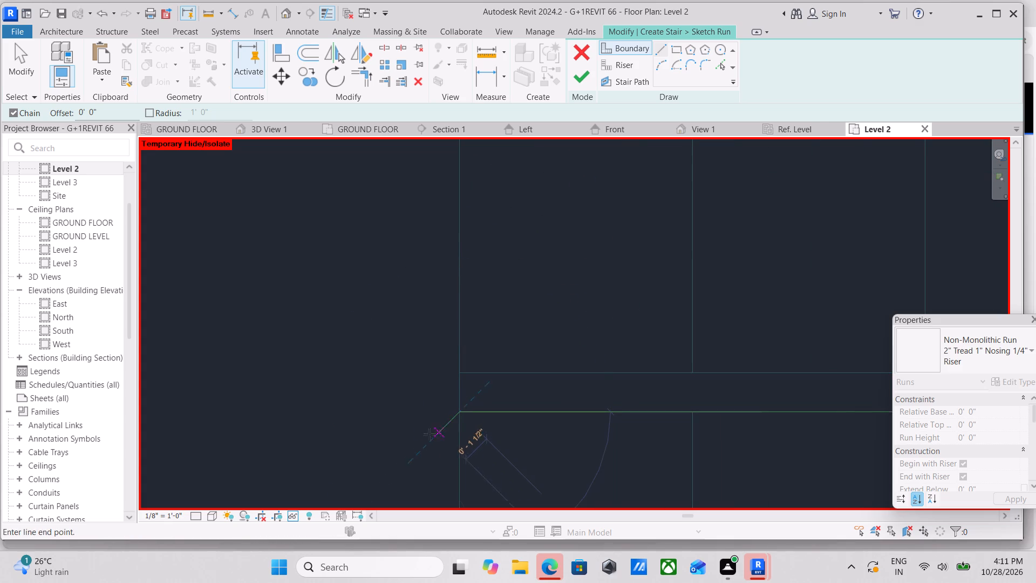
{"action": "scroll", "coordinate": [458, 370], "scroll_direction": "up", "scroll_amount": 4}
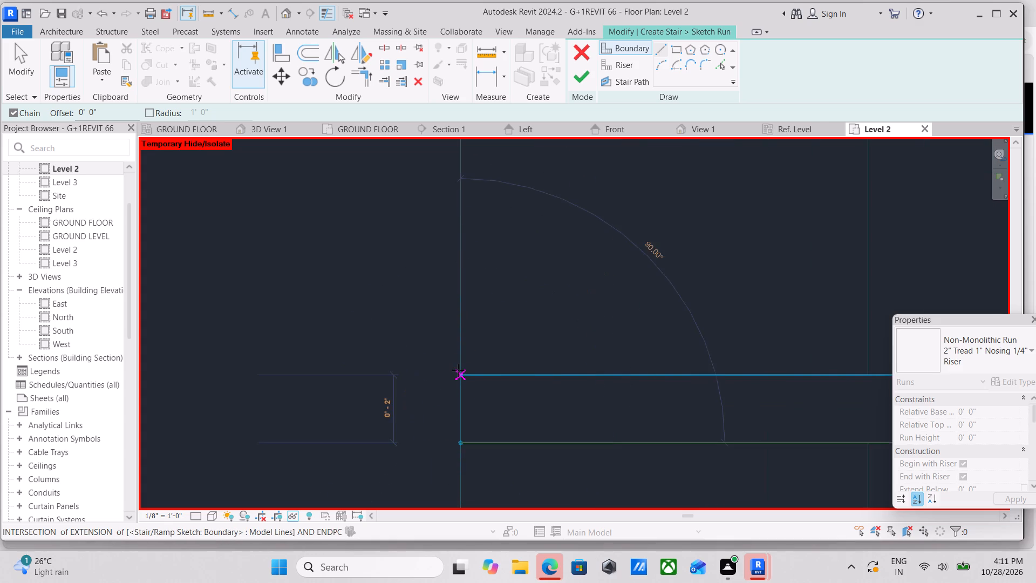
{"action": "scroll", "coordinate": [458, 370], "scroll_direction": "up", "scroll_amount": 7}
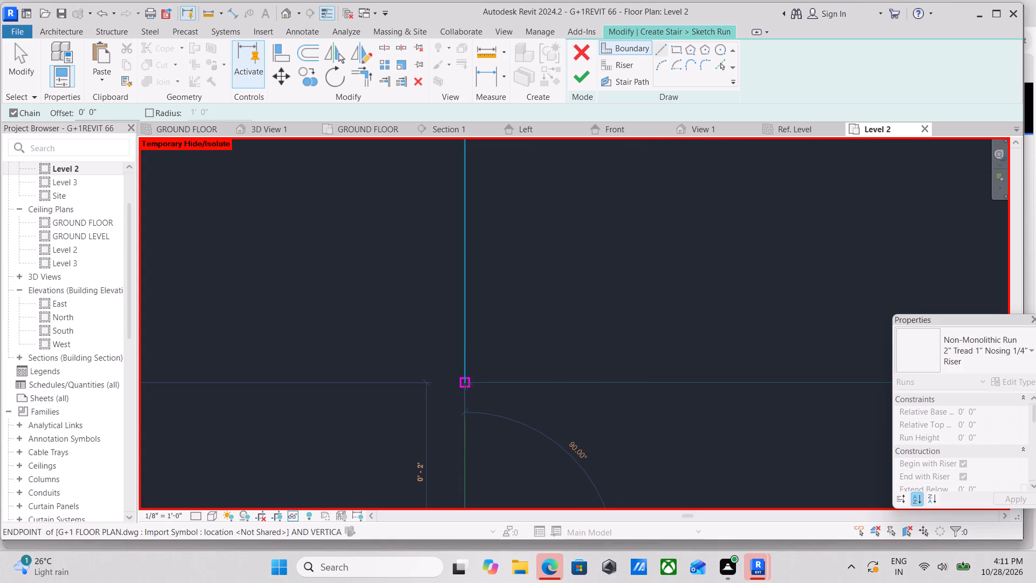
{"action": "left_click", "coordinate": [466, 384]}
Continue the inner stair boundary along the living-room-side line of the gap, from the landing end to the outermost tread line at the passage.
{"action": "middle_click_drag", "start_coordinate": [739, 363], "coordinate": [219, 341]}
{"action": "scroll", "coordinate": [555, 348], "scroll_direction": "down", "scroll_amount": 6}
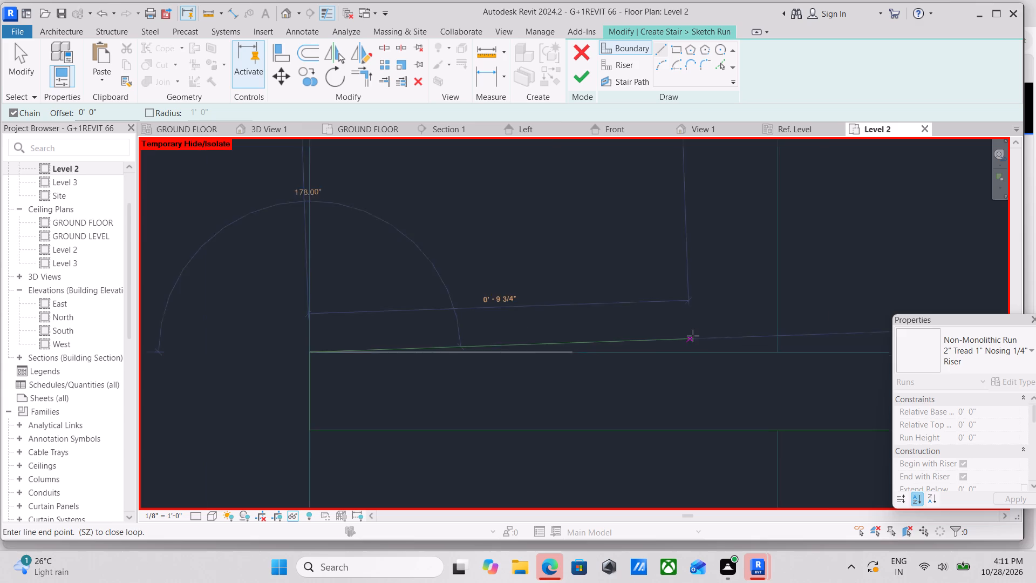
{"action": "middle_click_drag", "start_coordinate": [693, 336], "coordinate": [348, 351]}
{"action": "scroll", "coordinate": [569, 351], "scroll_direction": "down", "scroll_amount": 1}
{"action": "scroll", "coordinate": [706, 336], "scroll_direction": "down", "scroll_amount": 4}
{"action": "middle_click_drag", "start_coordinate": [706, 336], "coordinate": [405, 360]}
{"action": "scroll", "coordinate": [659, 359], "scroll_direction": "down", "scroll_amount": 4}
{"action": "middle_click_drag", "start_coordinate": [659, 359], "coordinate": [225, 375]}
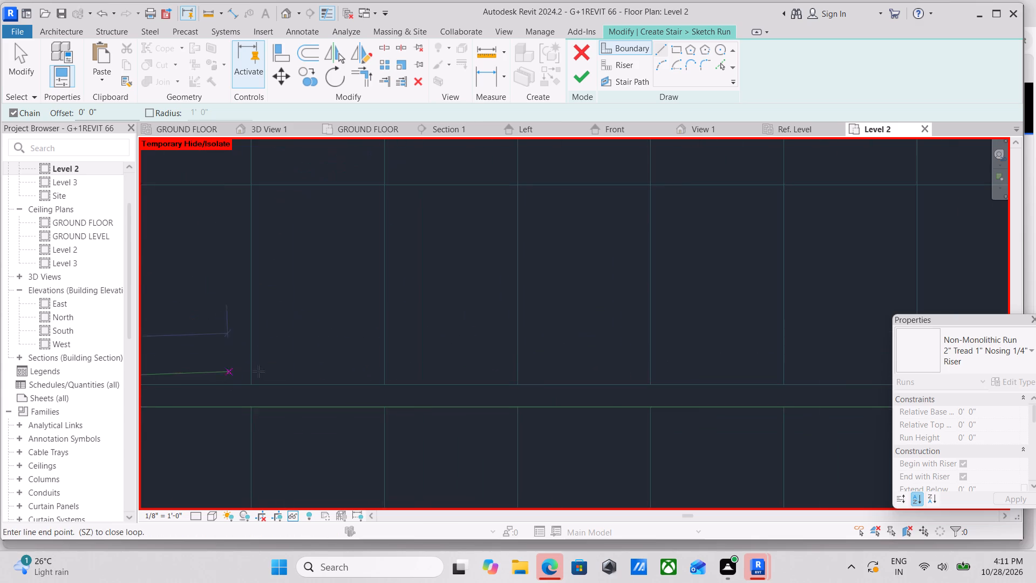
{"action": "scroll", "coordinate": [495, 366], "scroll_direction": "down", "scroll_amount": 3}
{"action": "middle_click_drag", "start_coordinate": [495, 366], "coordinate": [90, 369]}
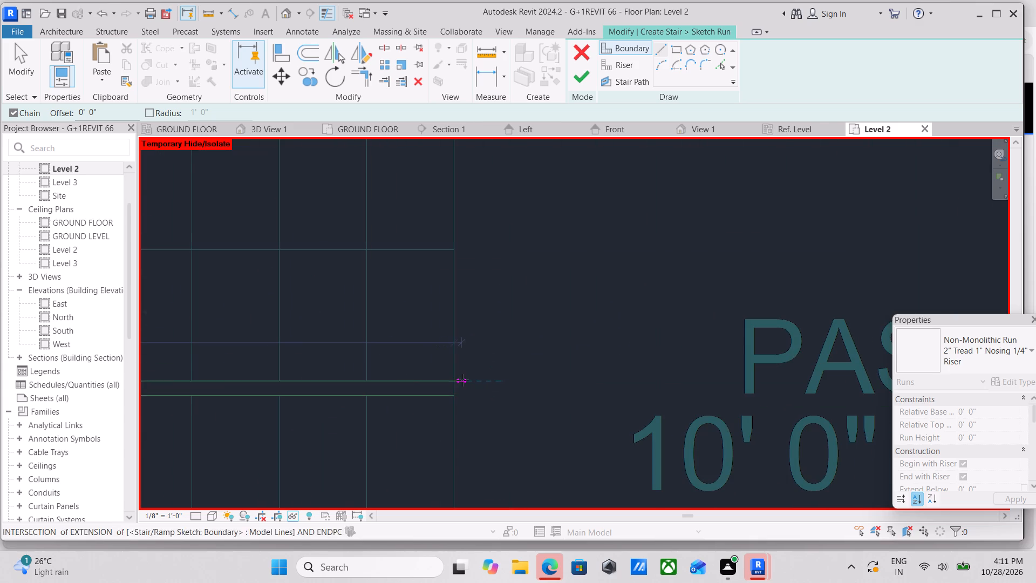
{"action": "scroll", "coordinate": [462, 380], "scroll_direction": "up", "scroll_amount": 3}
{"action": "left_click", "coordinate": [449, 382]}
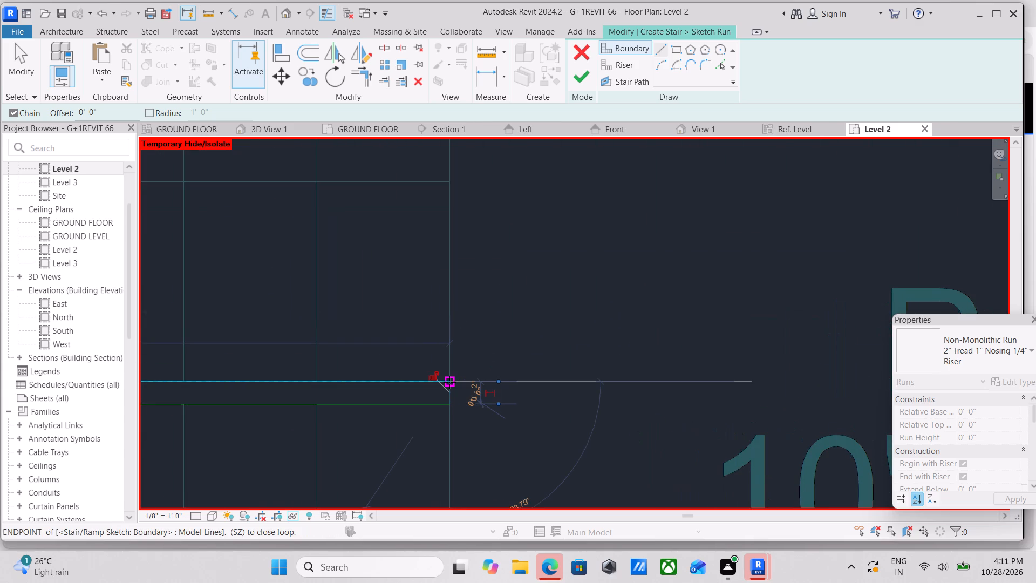
{"action": "key", "text": "Escape"}
Create ten risers from the plan's tread lines on the store-side flight, working from the passage to the landing.
{"action": "scroll", "coordinate": [473, 364], "scroll_direction": "down", "scroll_amount": 12}
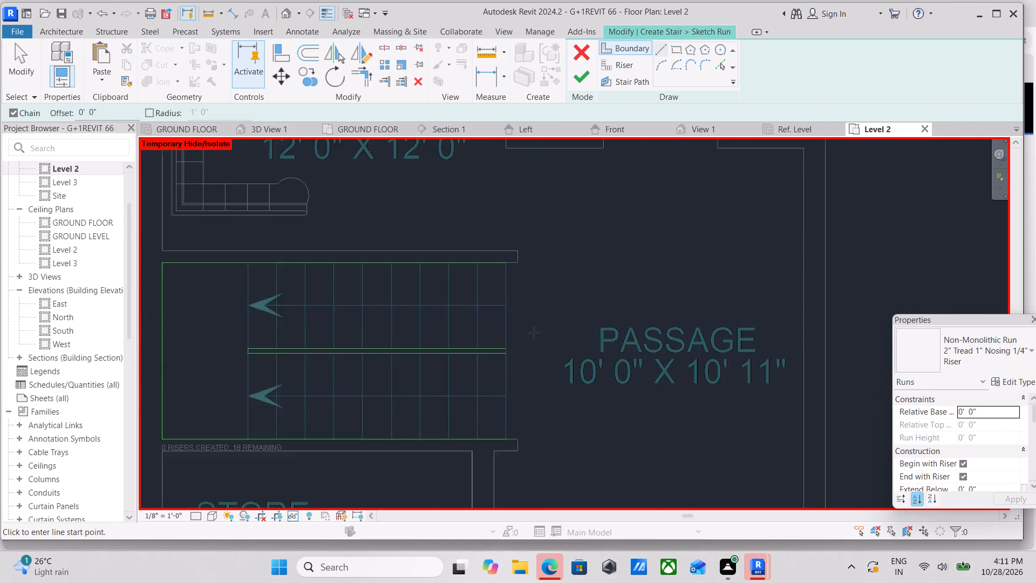
{"action": "middle_click", "coordinate": [534, 333]}
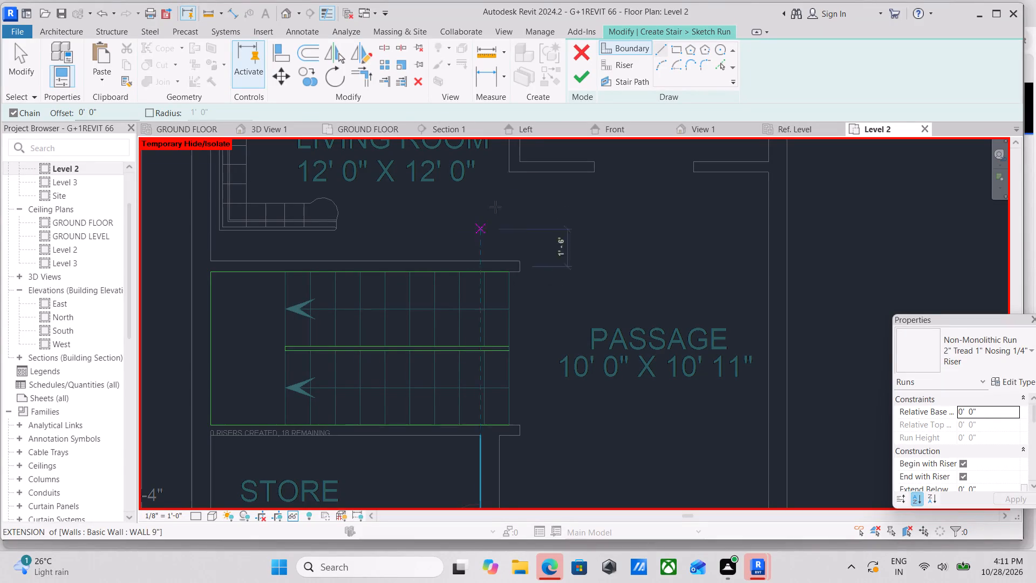
{"action": "left_click", "coordinate": [616, 66]}
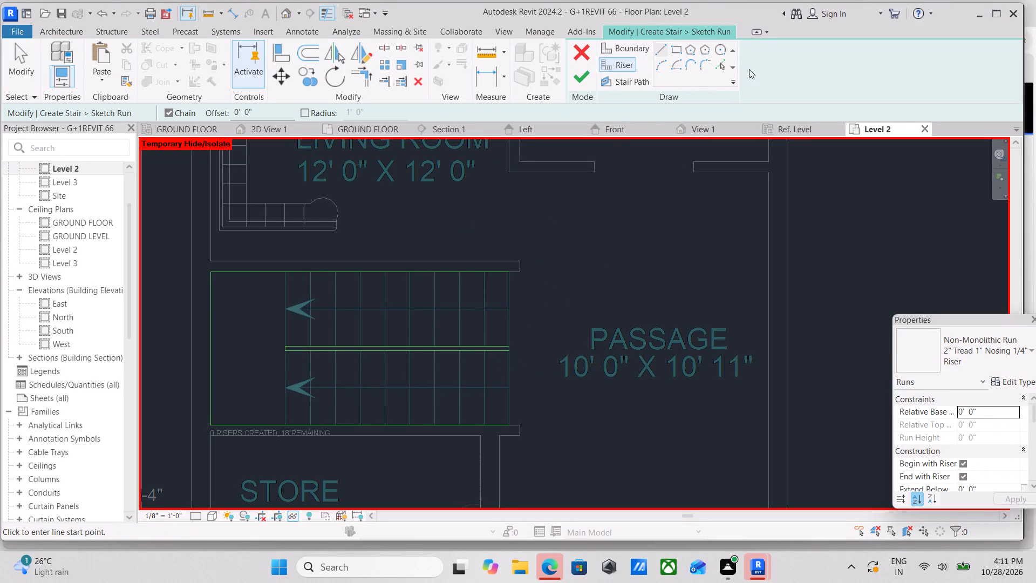
{"action": "left_click", "coordinate": [721, 65]}
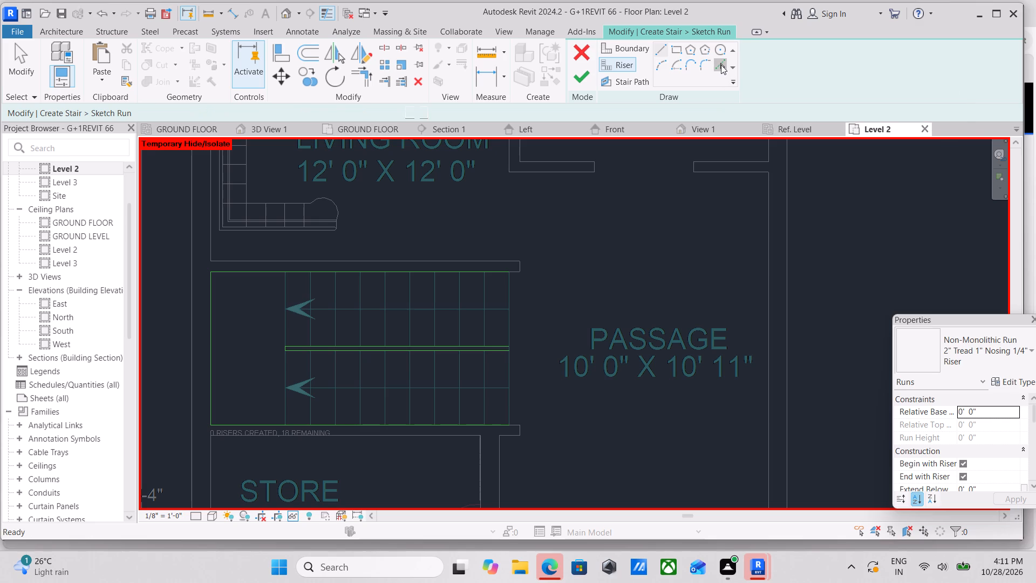
{"action": "left_click", "coordinate": [513, 387]}
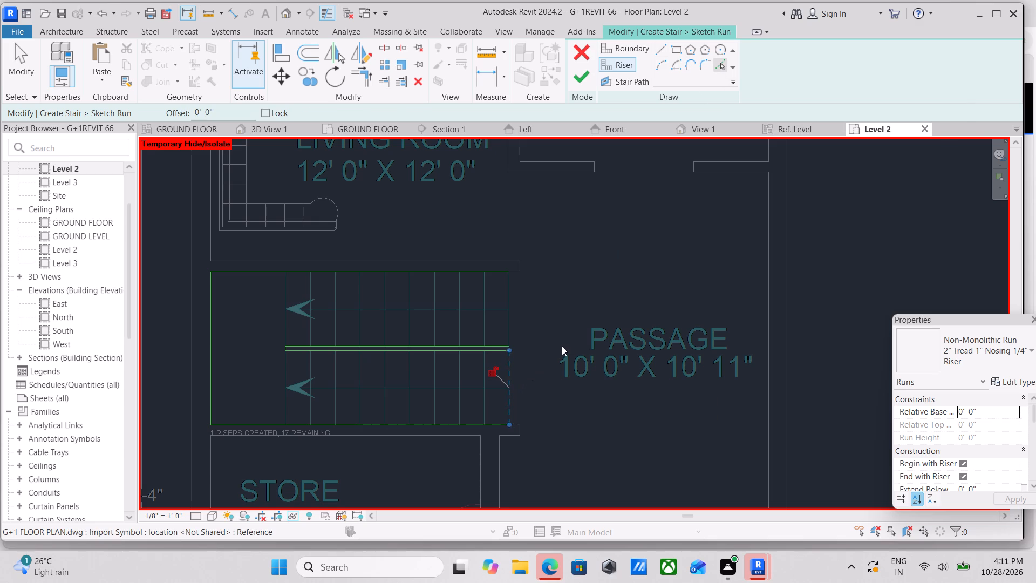
{"action": "middle_click_drag", "start_coordinate": [575, 299], "coordinate": [609, 178]}
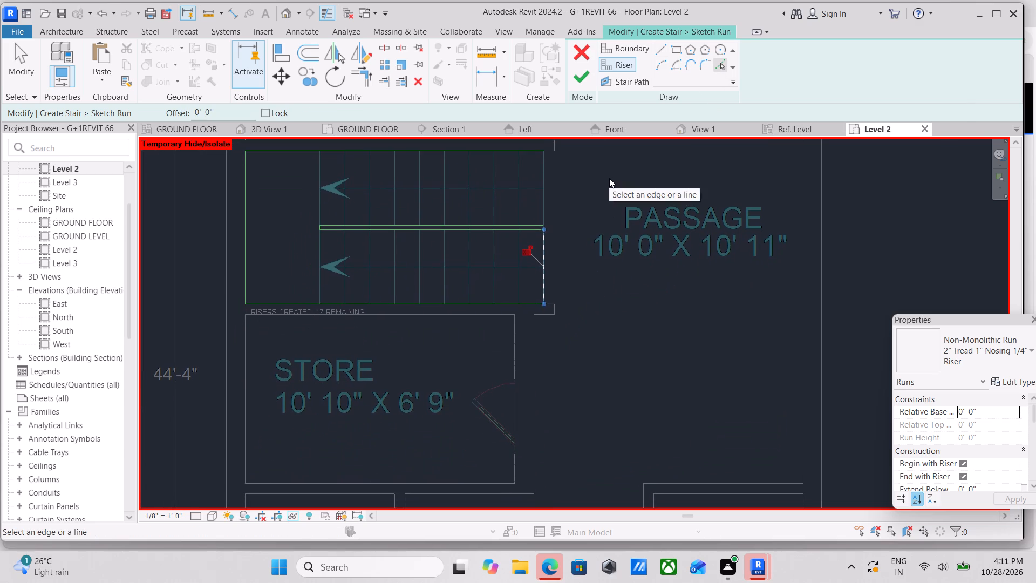
{"action": "left_click", "coordinate": [521, 268]}
{"action": "left_click", "coordinate": [495, 269]}
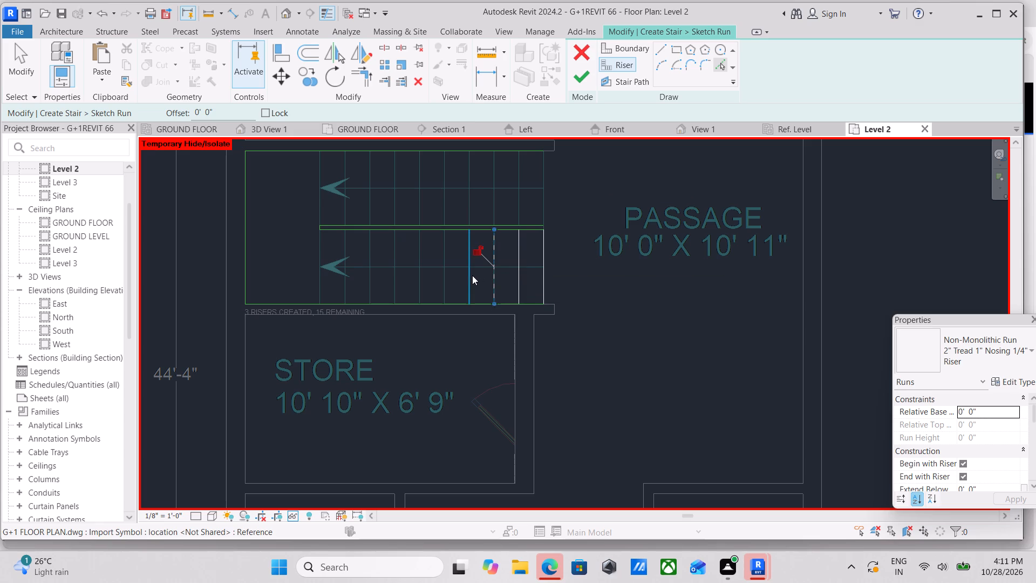
{"action": "left_click", "coordinate": [472, 275]}
{"action": "left_click", "coordinate": [447, 270]}
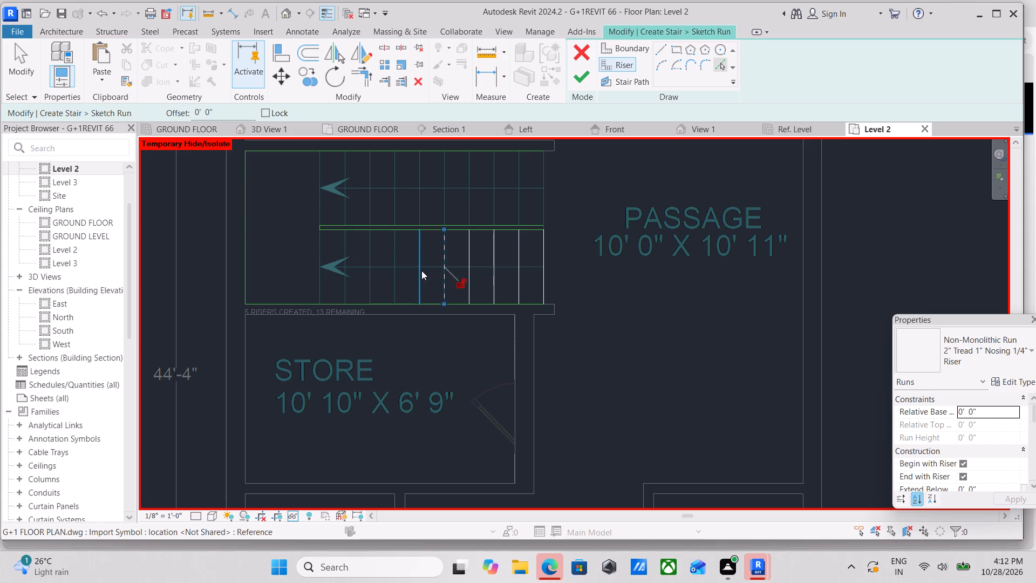
{"action": "left_click", "coordinate": [421, 270]}
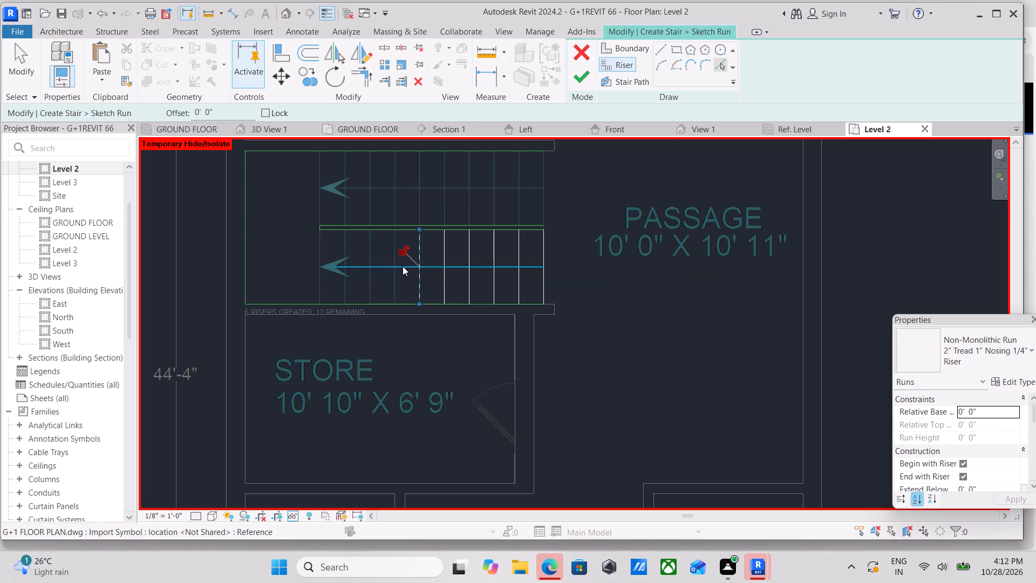
{"action": "left_click", "coordinate": [395, 273]}
{"action": "left_click", "coordinate": [373, 275]}
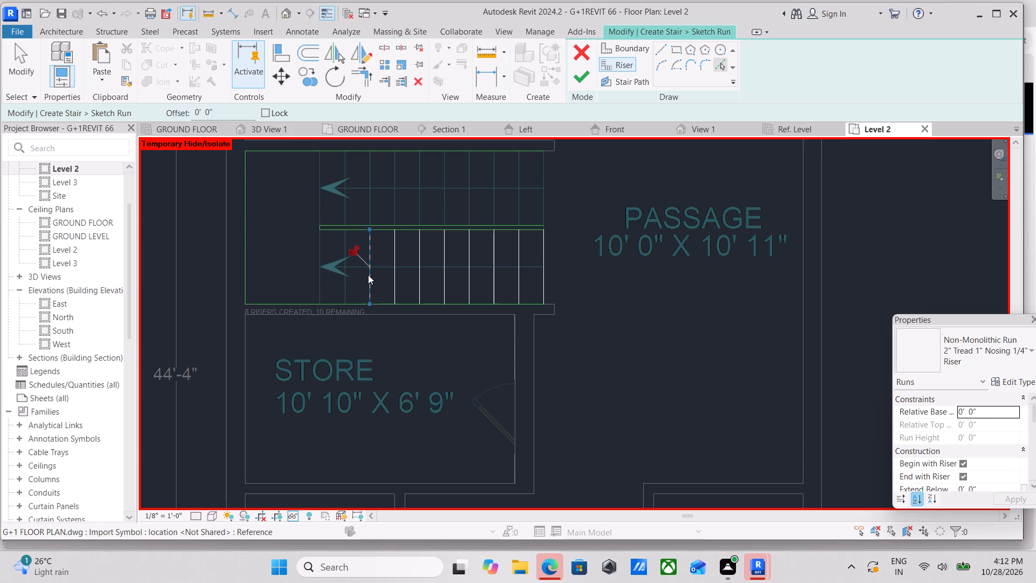
{"action": "left_click", "coordinate": [347, 274]}
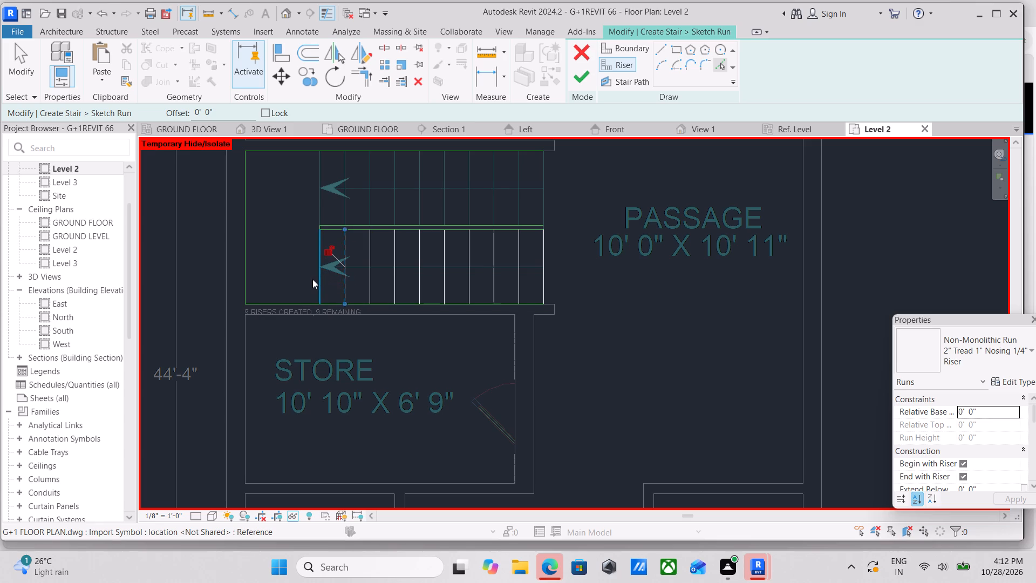
{"action": "left_click", "coordinate": [318, 278]}
Create seven risers from the plan's tread lines on the living-room-side flight, starting at the landing and working towards the passage.
{"action": "middle_click_drag", "start_coordinate": [309, 234], "coordinate": [288, 306]}
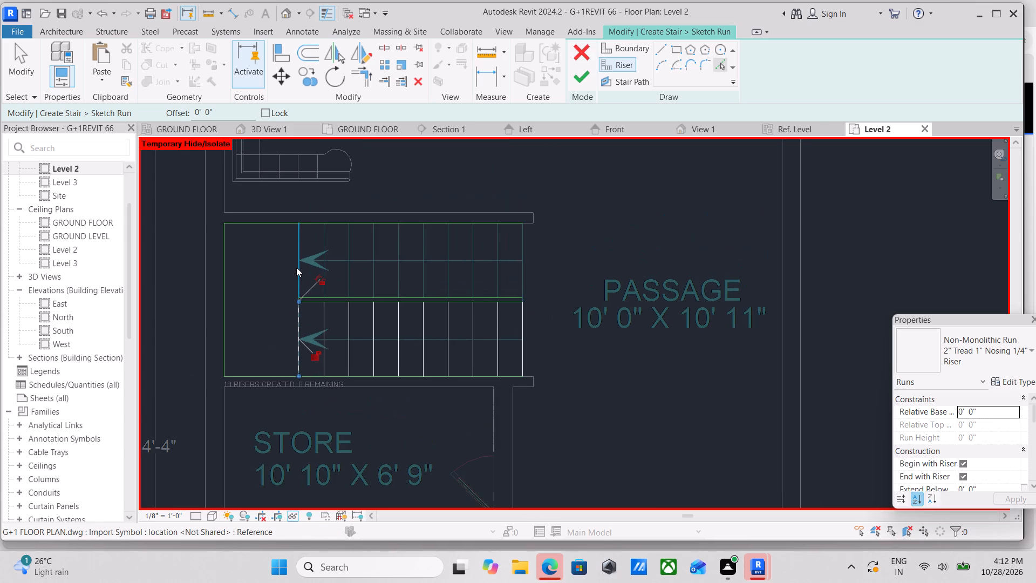
{"action": "left_click", "coordinate": [296, 267]}
{"action": "left_click", "coordinate": [329, 242]}
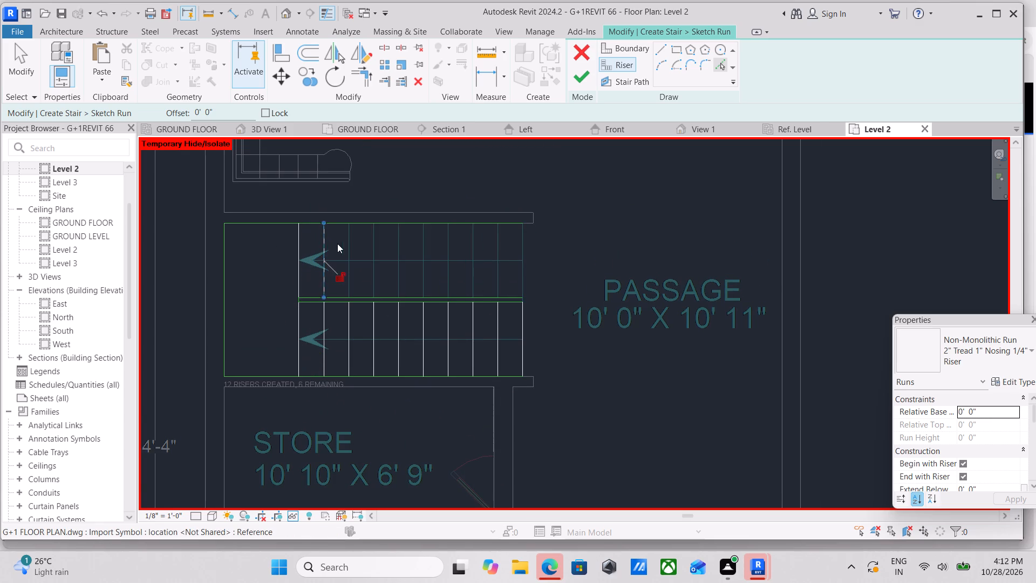
{"action": "scroll", "coordinate": [346, 245], "scroll_direction": "up", "scroll_amount": 1}
{"action": "left_click", "coordinate": [346, 245]}
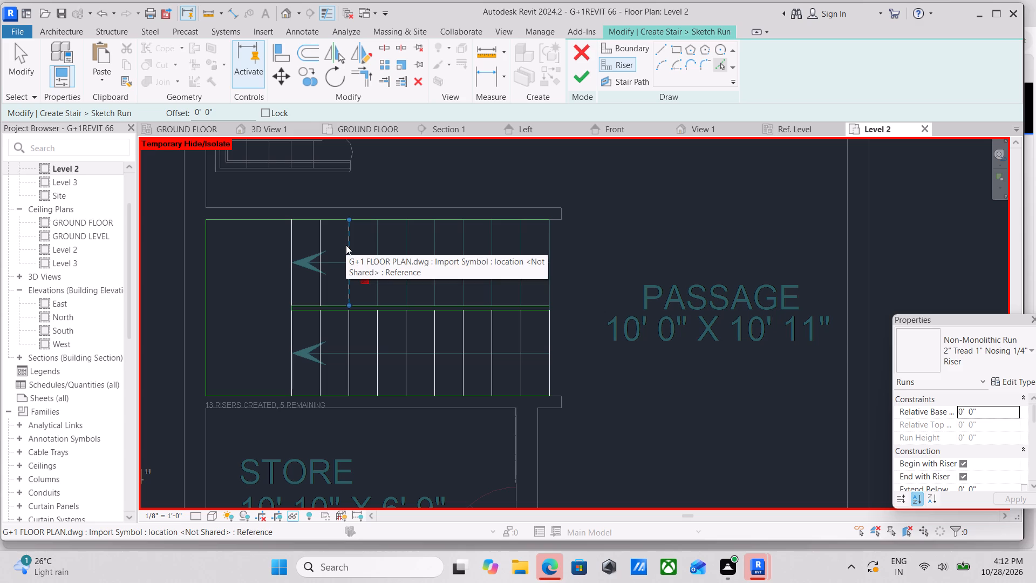
{"action": "left_click", "coordinate": [372, 247]}
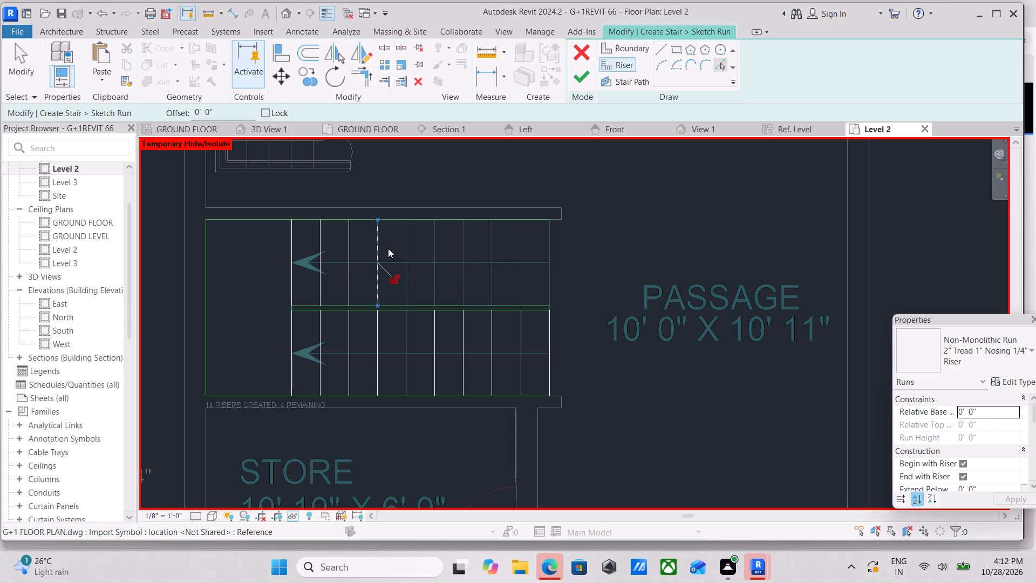
{"action": "left_click", "coordinate": [400, 249]}
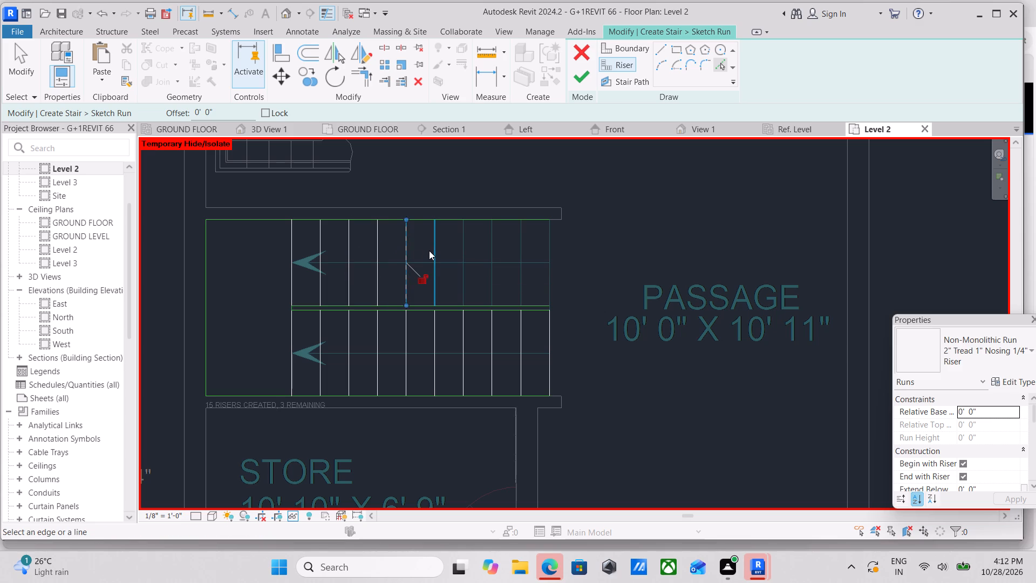
{"action": "left_click", "coordinate": [429, 250]}
{"action": "left_click", "coordinate": [460, 249]}
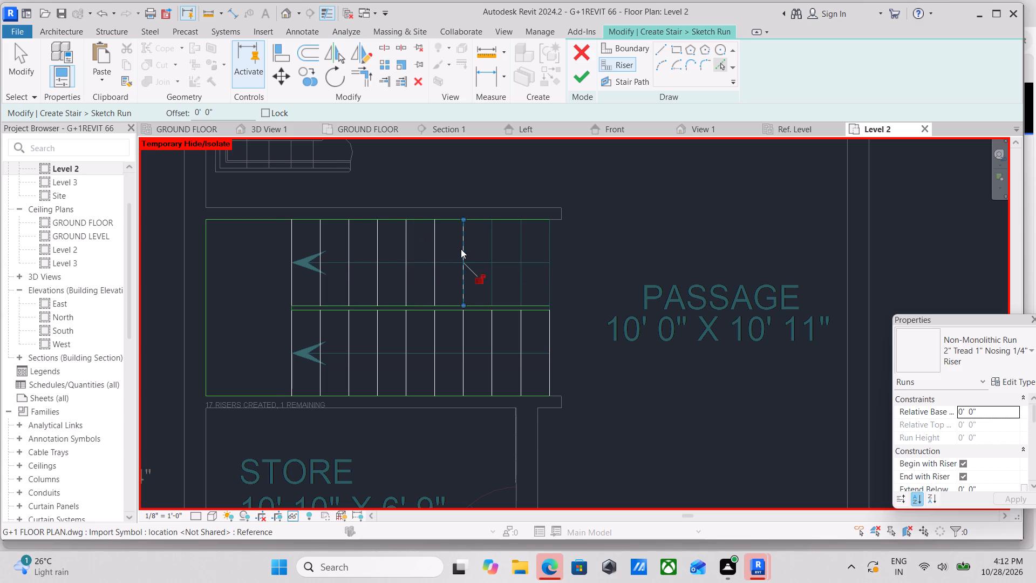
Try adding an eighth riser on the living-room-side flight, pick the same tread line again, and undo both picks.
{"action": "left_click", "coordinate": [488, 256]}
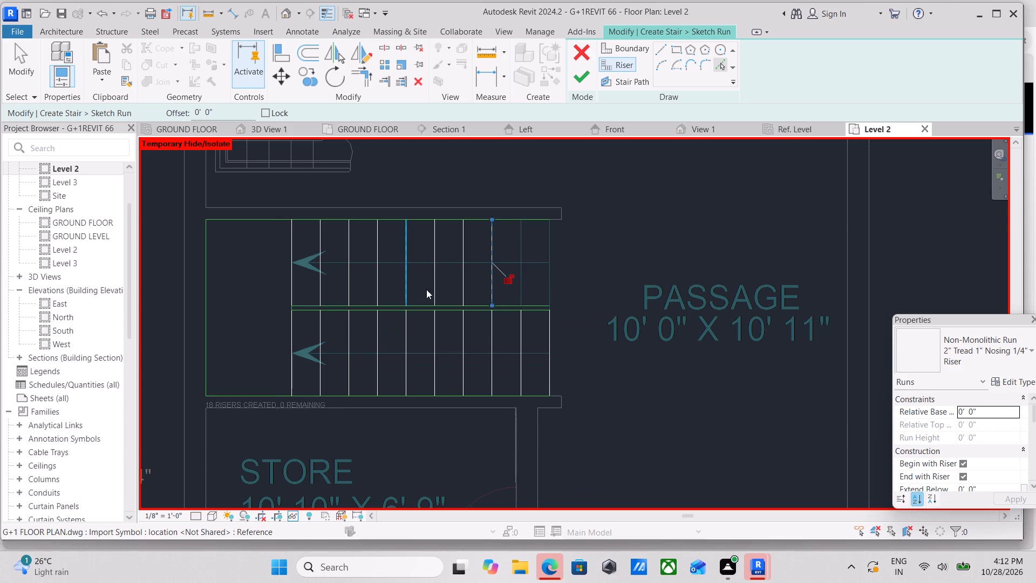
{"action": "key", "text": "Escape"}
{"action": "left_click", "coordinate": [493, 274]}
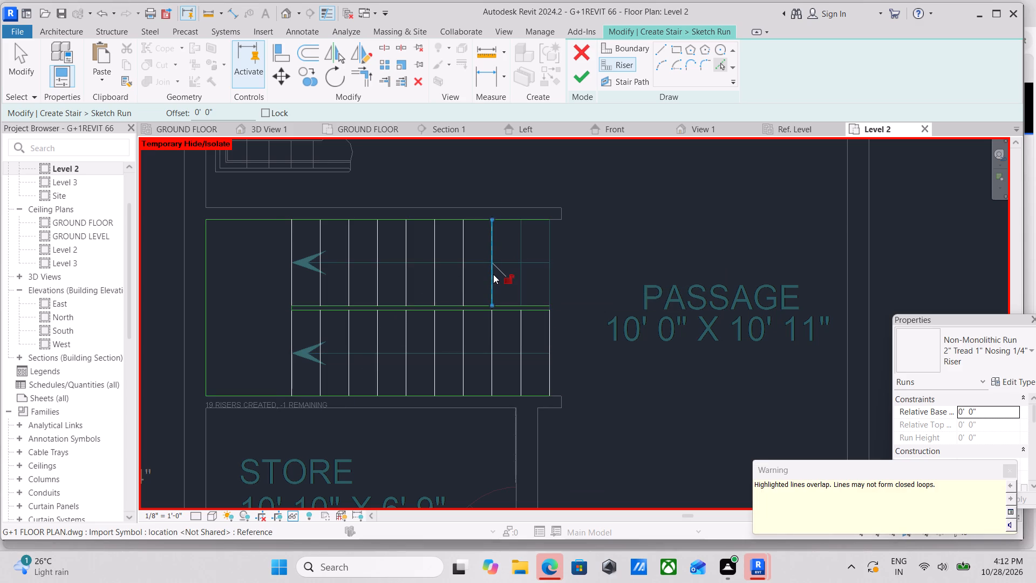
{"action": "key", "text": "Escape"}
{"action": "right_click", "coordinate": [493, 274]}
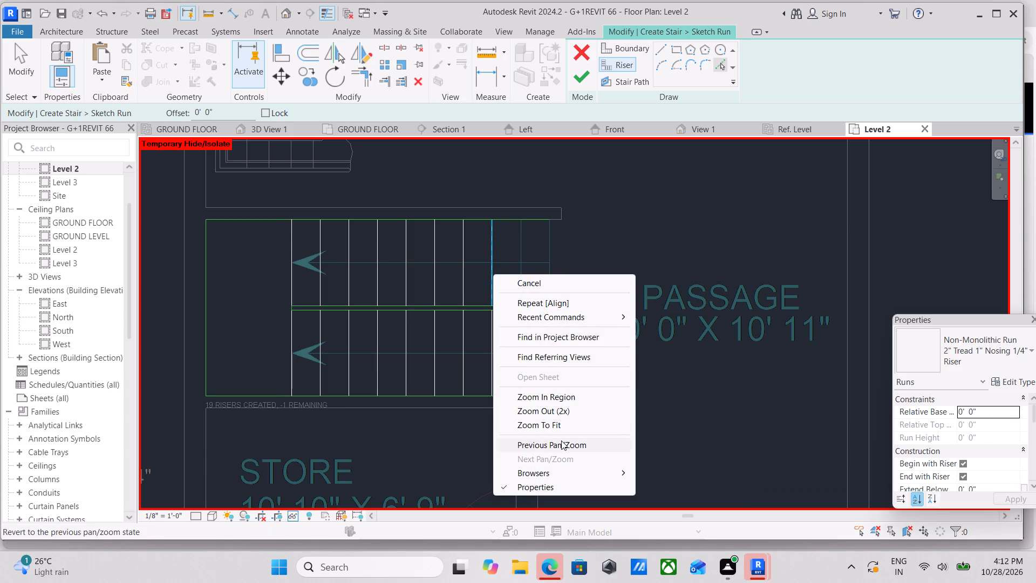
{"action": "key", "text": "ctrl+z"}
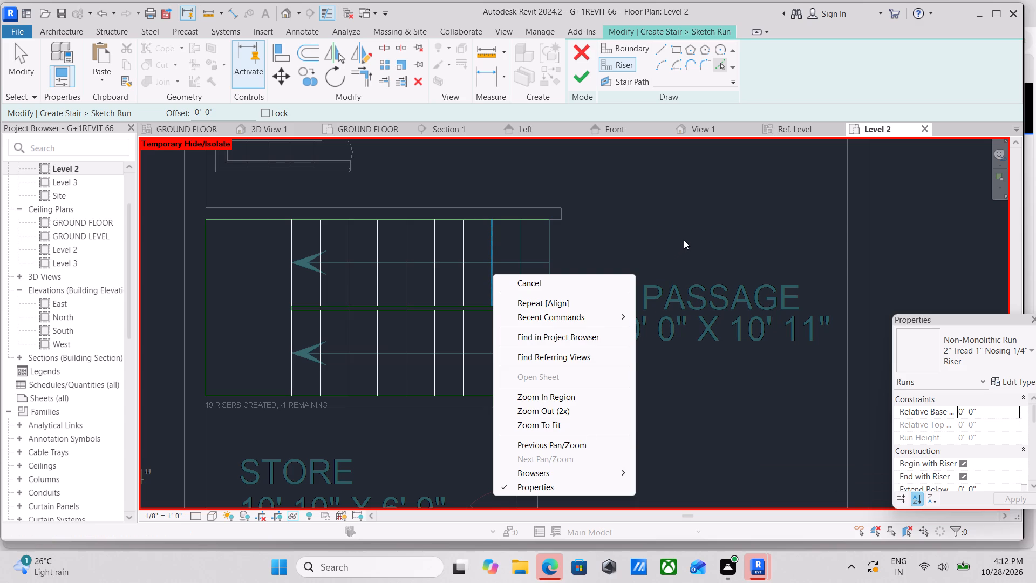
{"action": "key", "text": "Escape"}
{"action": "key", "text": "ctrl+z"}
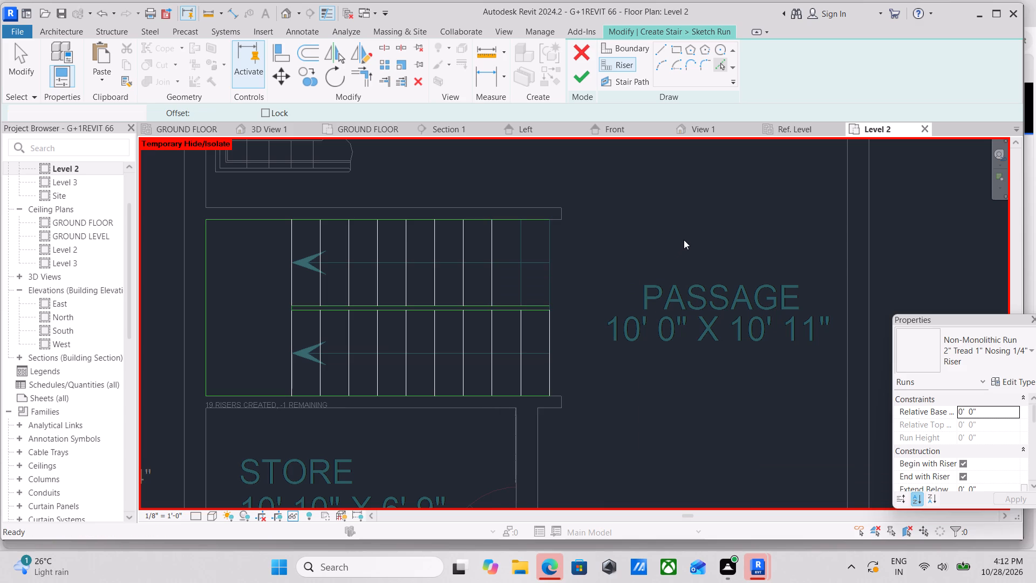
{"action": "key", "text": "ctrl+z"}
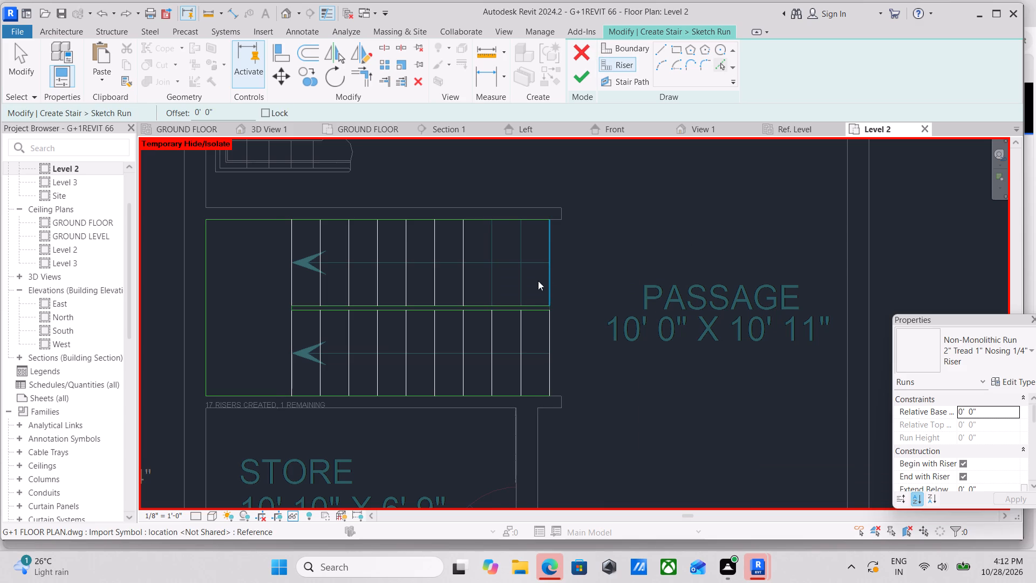
Add the eighth riser on the living-room-side flight from the plan's following tread line towards the passage.
{"action": "scroll", "coordinate": [496, 249], "scroll_direction": "up", "scroll_amount": 2}
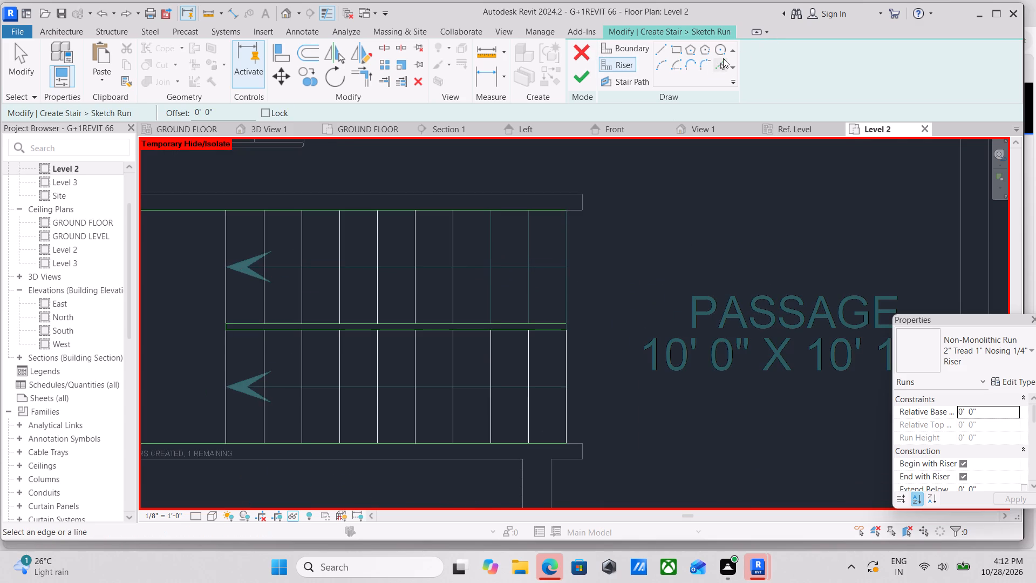
{"action": "left_click", "coordinate": [723, 58]}
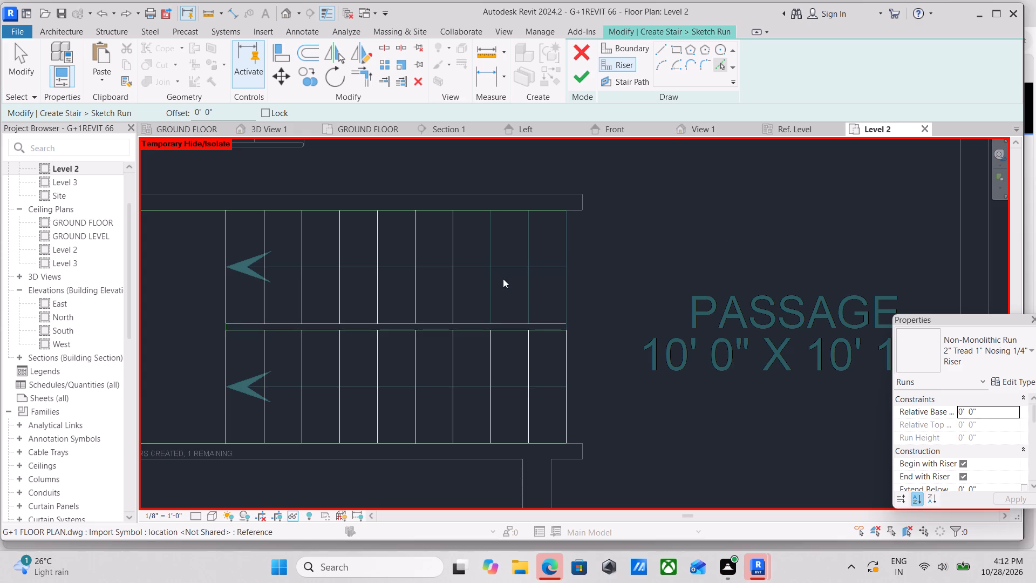
{"action": "left_click", "coordinate": [492, 283]}
{"action": "scroll", "coordinate": [657, 235], "scroll_direction": "down", "scroll_amount": 1}
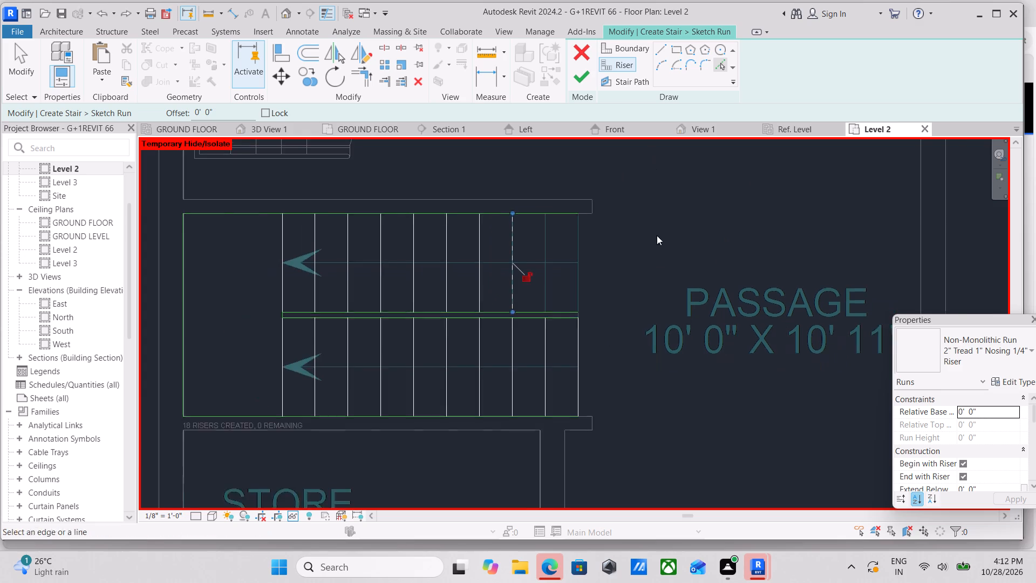
{"action": "middle_click_drag", "start_coordinate": [657, 235], "coordinate": [653, 255]}
{"action": "key", "text": "Escape"}
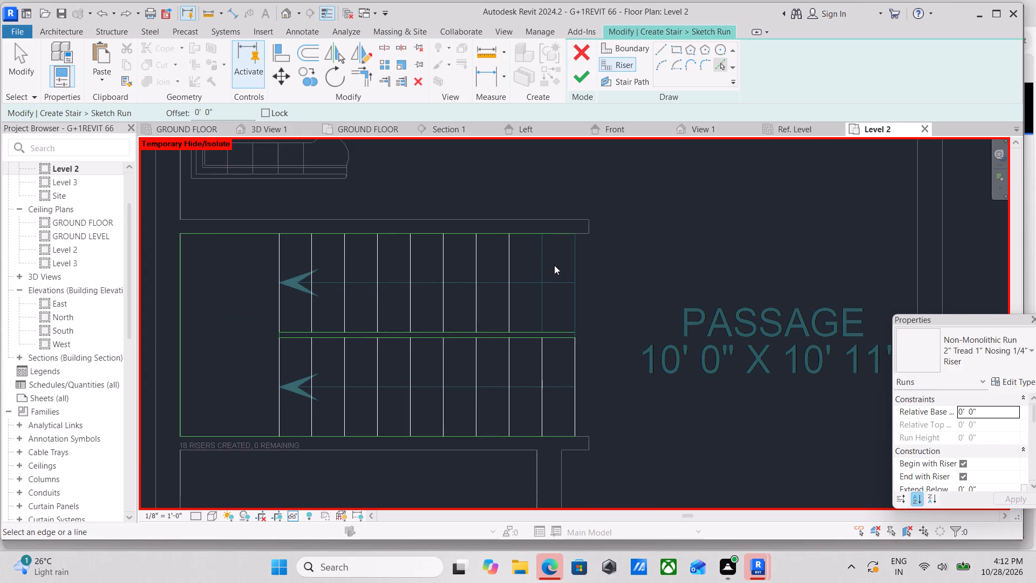
{"action": "scroll", "coordinate": [509, 272], "scroll_direction": "up", "scroll_amount": 3}
{"action": "key", "text": "Escape"}
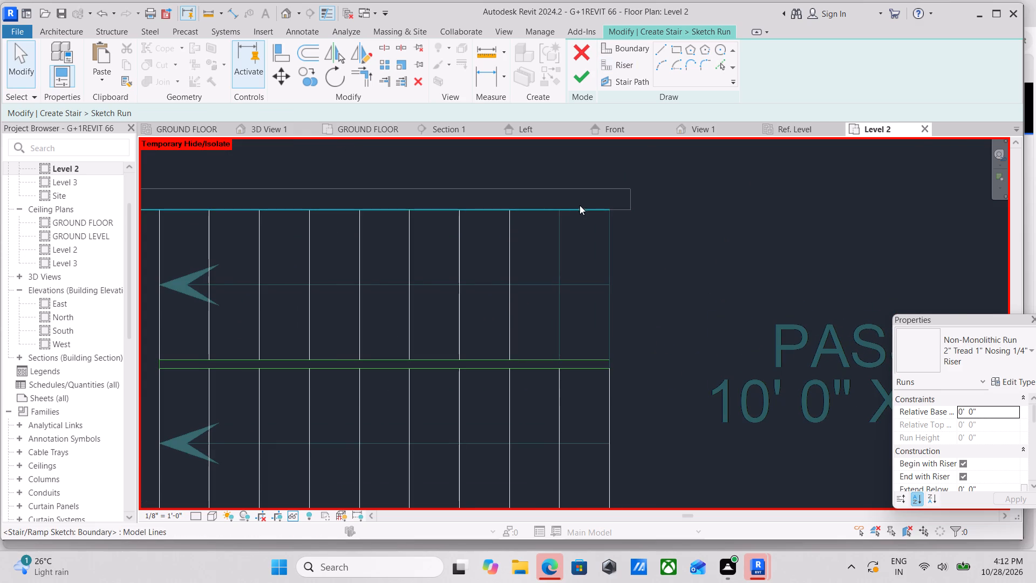
{"action": "key", "text": "Escape"}
Shorten the outer and inner boundary lines of the living-room-side flight so both end at its eighth riser.
{"action": "left_click", "coordinate": [548, 206]}
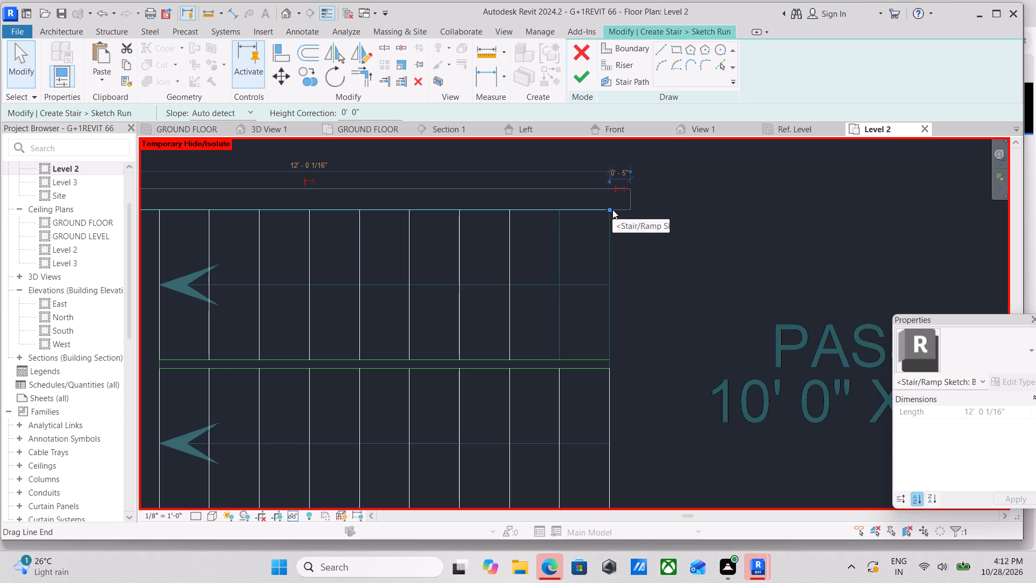
{"action": "left_click_drag", "start_coordinate": [610, 208], "coordinate": [516, 213]}
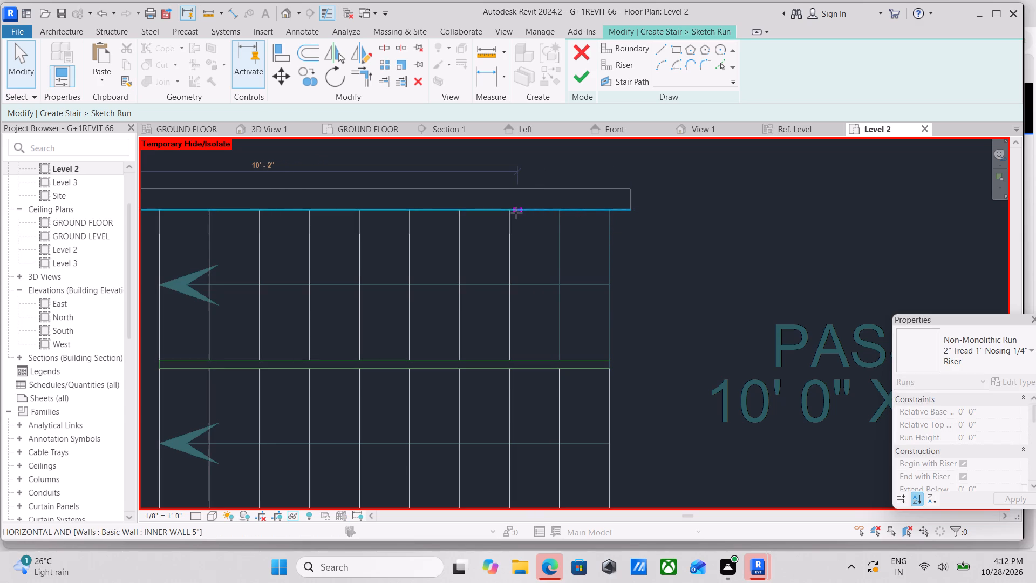
{"action": "left_click_drag", "start_coordinate": [516, 213], "coordinate": [511, 213]}
{"action": "key", "text": "Escape"}
{"action": "left_click", "coordinate": [530, 358]}
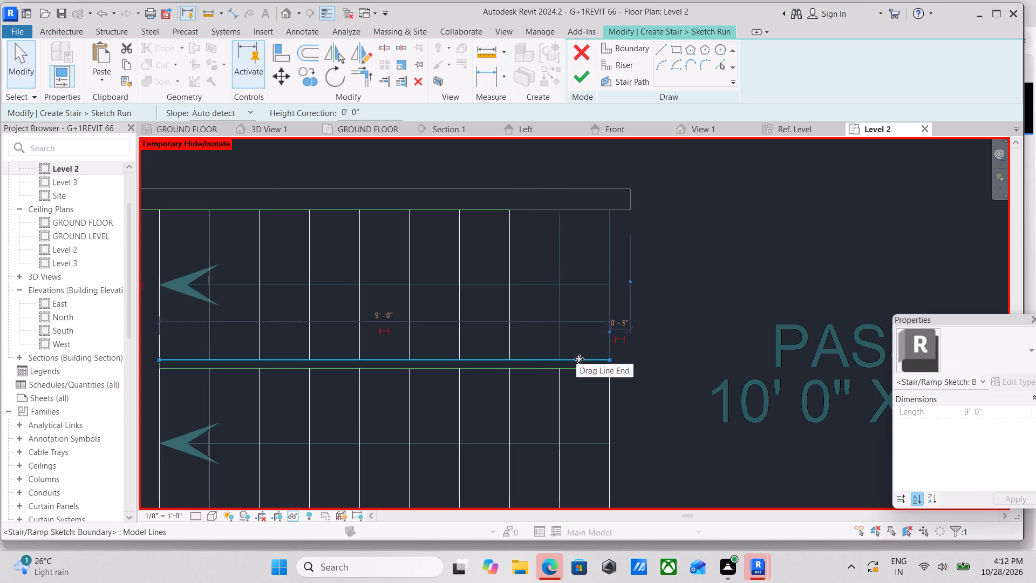
{"action": "left_click_drag", "start_coordinate": [609, 358], "coordinate": [517, 358]}
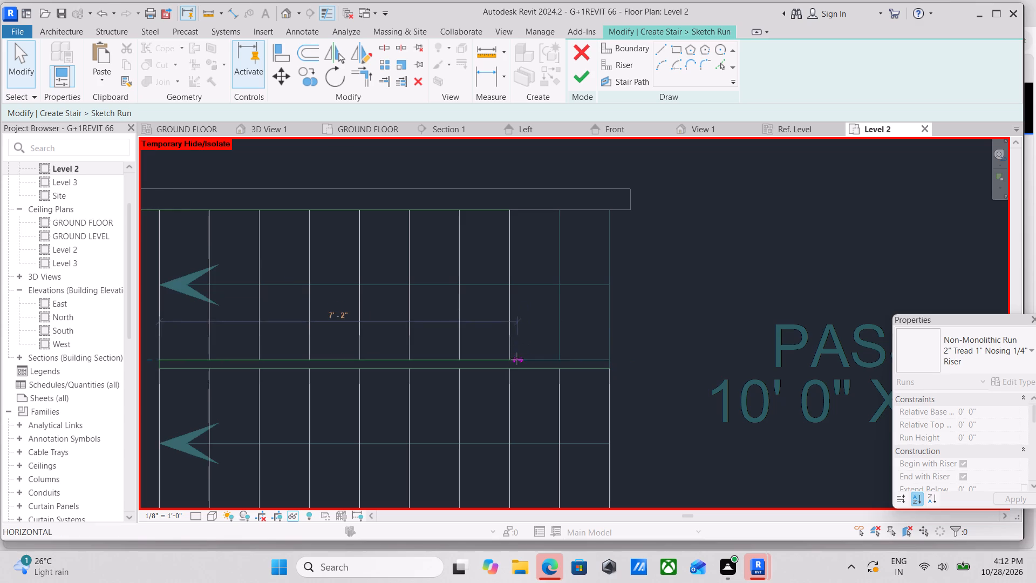
{"action": "left_click_drag", "start_coordinate": [517, 358], "coordinate": [512, 359]}
{"action": "key", "text": "Escape"}
Sketch the U-shaped stair path from the store-side flight's first riser, about 10' 11" to mid-landing, across it, and about 8' 10" back to the eighth riser.
{"action": "scroll", "coordinate": [540, 310], "scroll_direction": "down", "scroll_amount": 4}
{"action": "scroll", "coordinate": [602, 257], "scroll_direction": "down", "scroll_amount": 1}
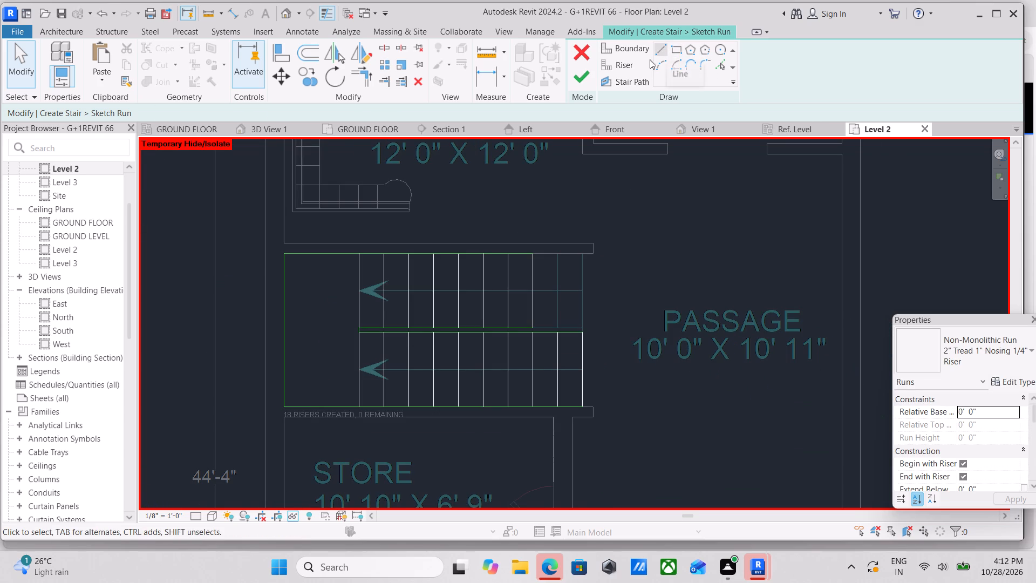
{"action": "left_click", "coordinate": [626, 83]}
{"action": "key", "text": "Escape"}
{"action": "left_click", "coordinate": [602, 89]}
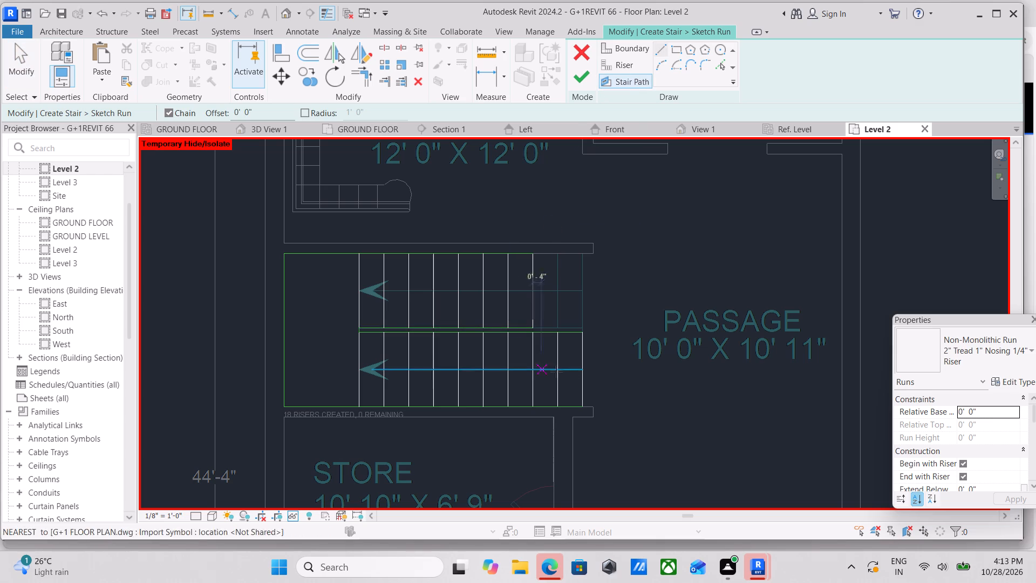
{"action": "left_click", "coordinate": [582, 368]}
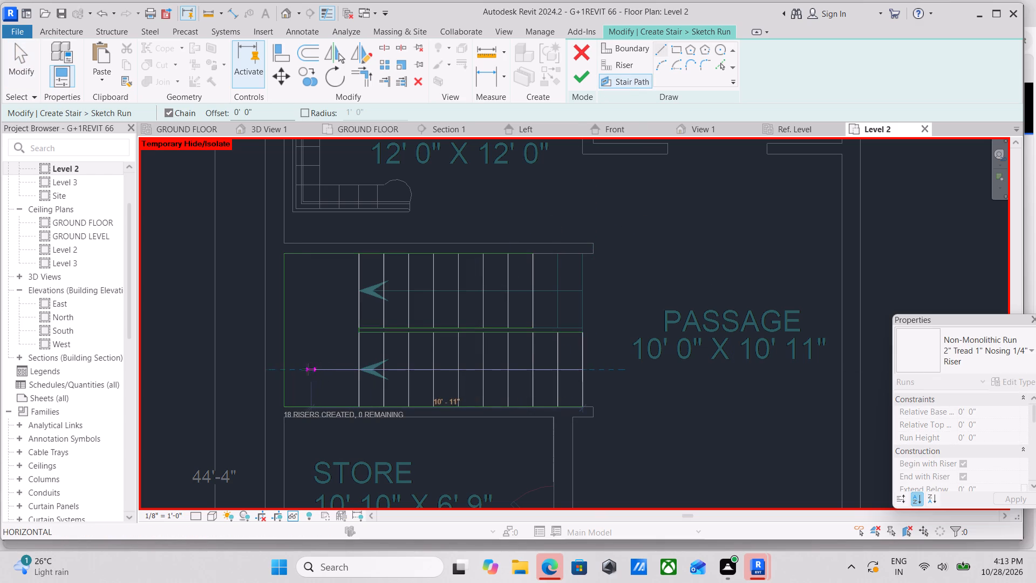
{"action": "left_click", "coordinate": [313, 370]}
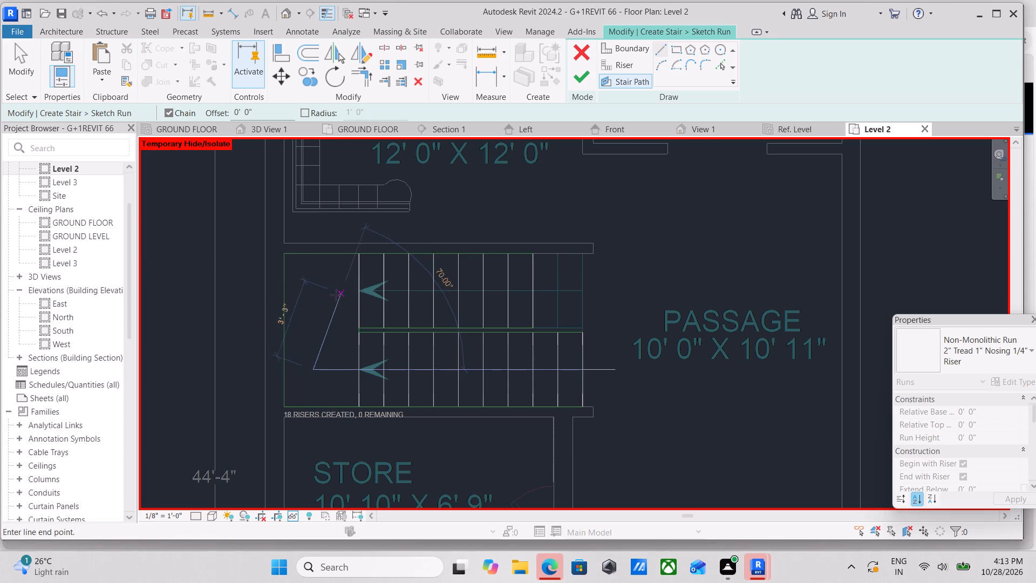
{"action": "left_click", "coordinate": [311, 290]}
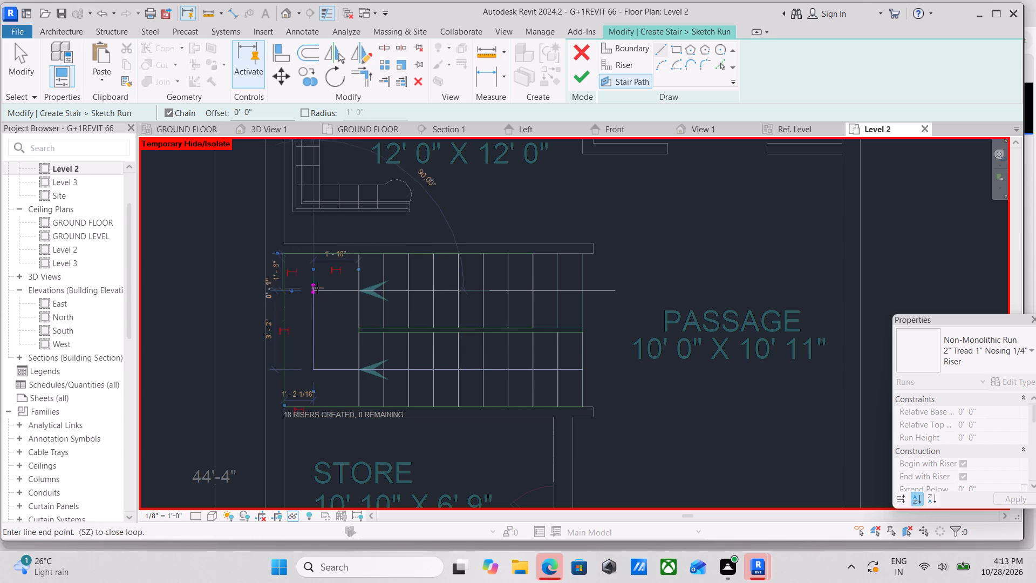
{"action": "left_click", "coordinate": [531, 297]}
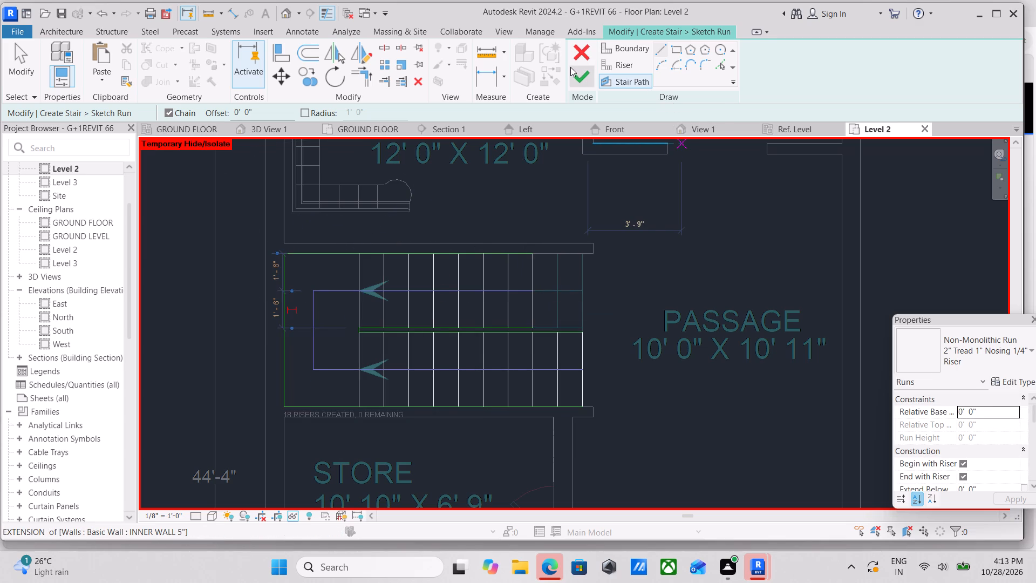
Finish the run sketch and complete the staircase with its railings.
{"action": "left_click", "coordinate": [578, 72]}
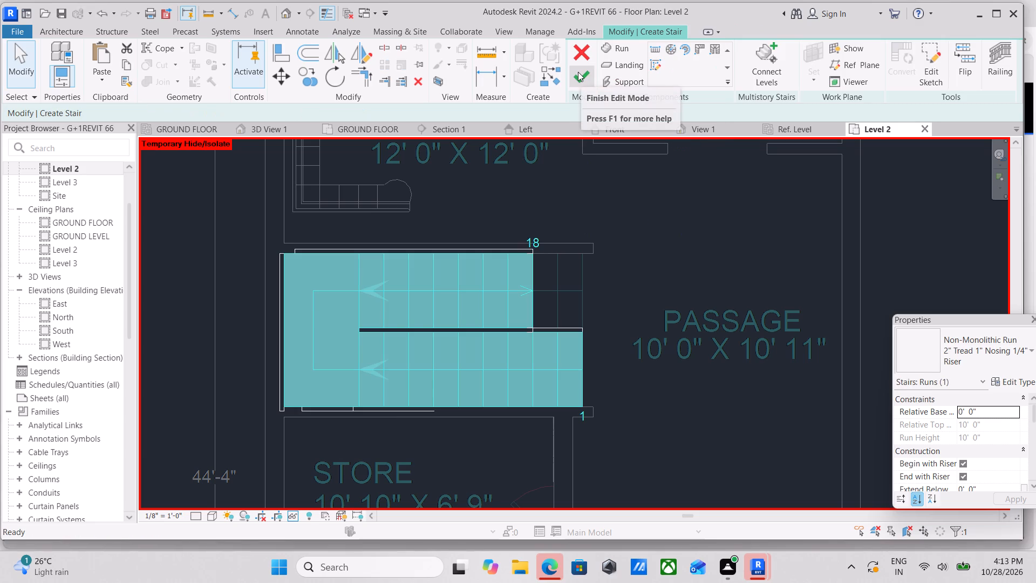
{"action": "scroll", "coordinate": [752, 317], "scroll_direction": "down", "scroll_amount": 2}
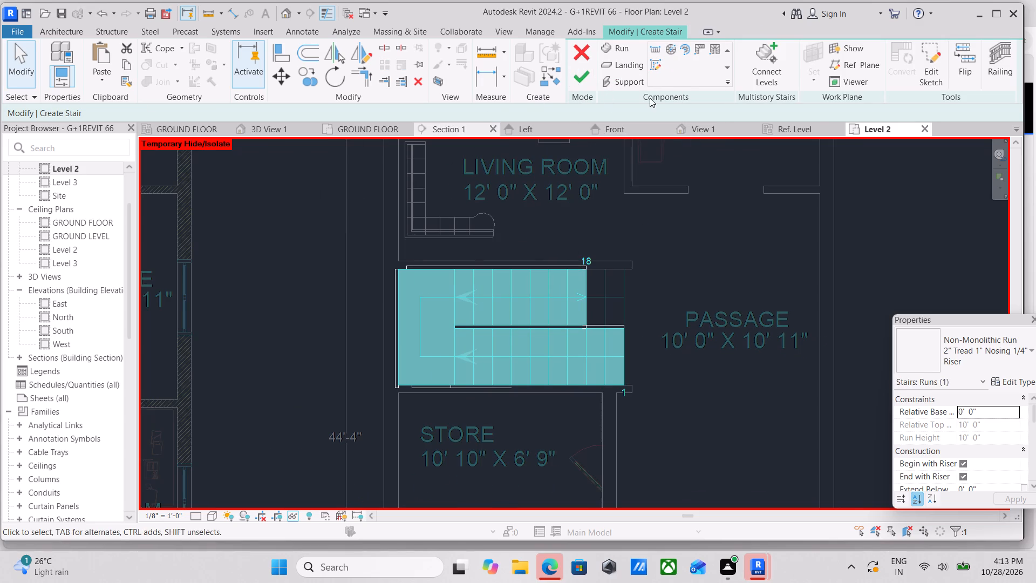
{"action": "left_click", "coordinate": [582, 77]}
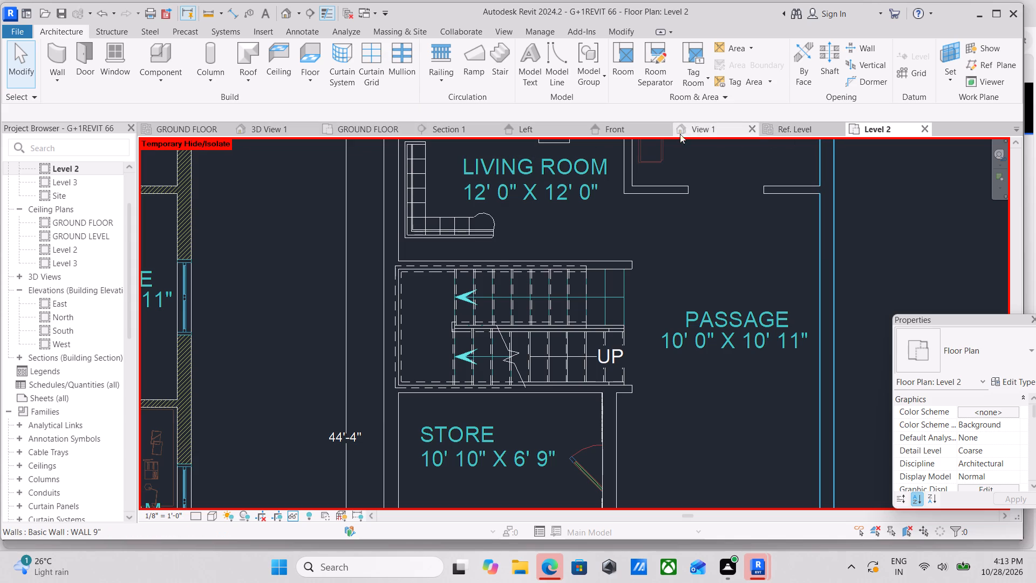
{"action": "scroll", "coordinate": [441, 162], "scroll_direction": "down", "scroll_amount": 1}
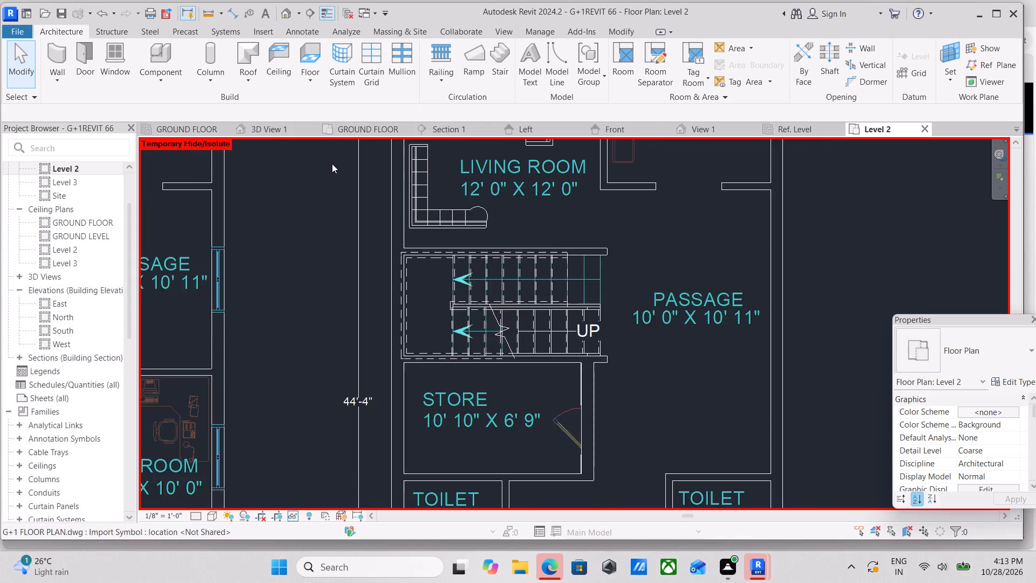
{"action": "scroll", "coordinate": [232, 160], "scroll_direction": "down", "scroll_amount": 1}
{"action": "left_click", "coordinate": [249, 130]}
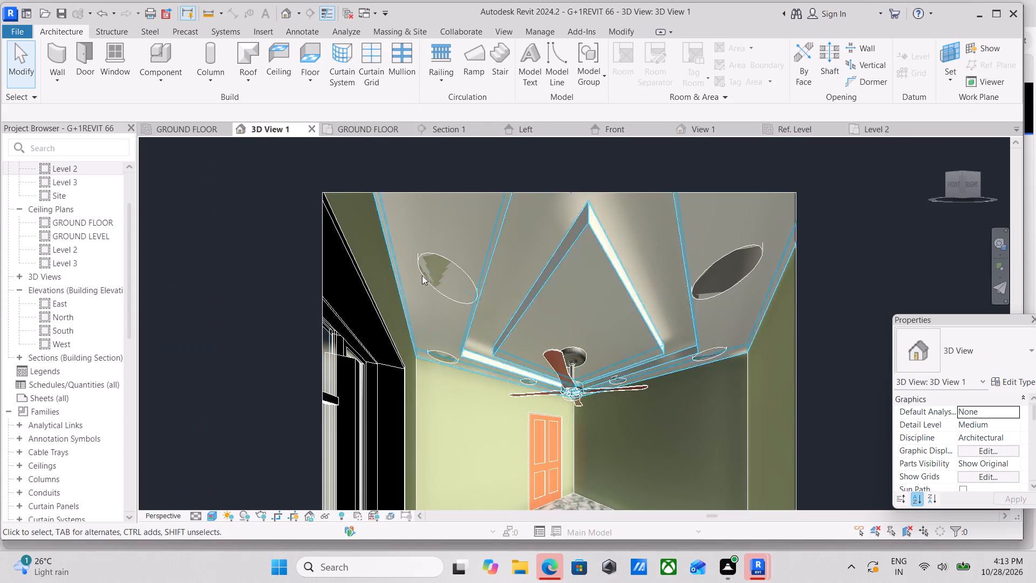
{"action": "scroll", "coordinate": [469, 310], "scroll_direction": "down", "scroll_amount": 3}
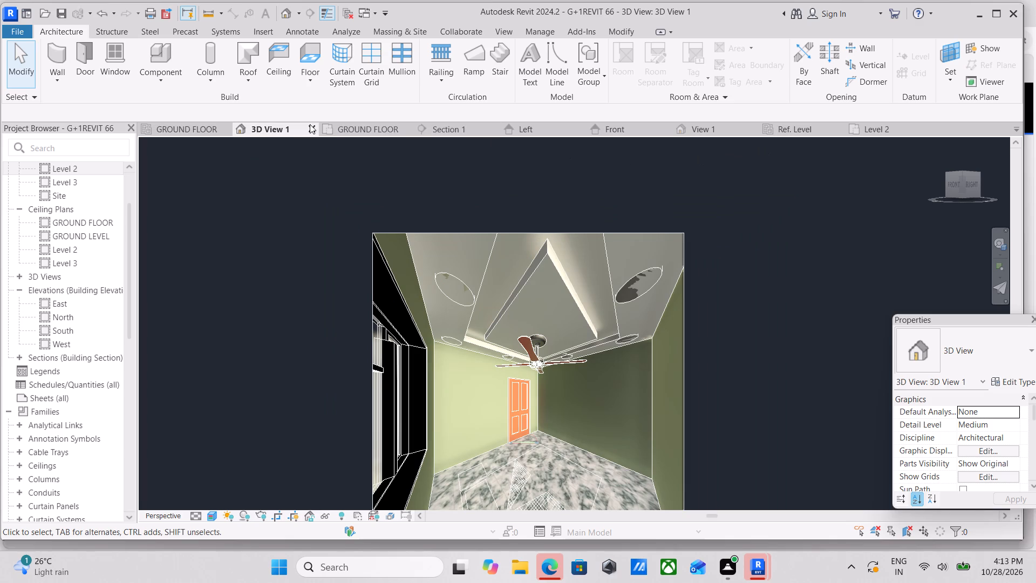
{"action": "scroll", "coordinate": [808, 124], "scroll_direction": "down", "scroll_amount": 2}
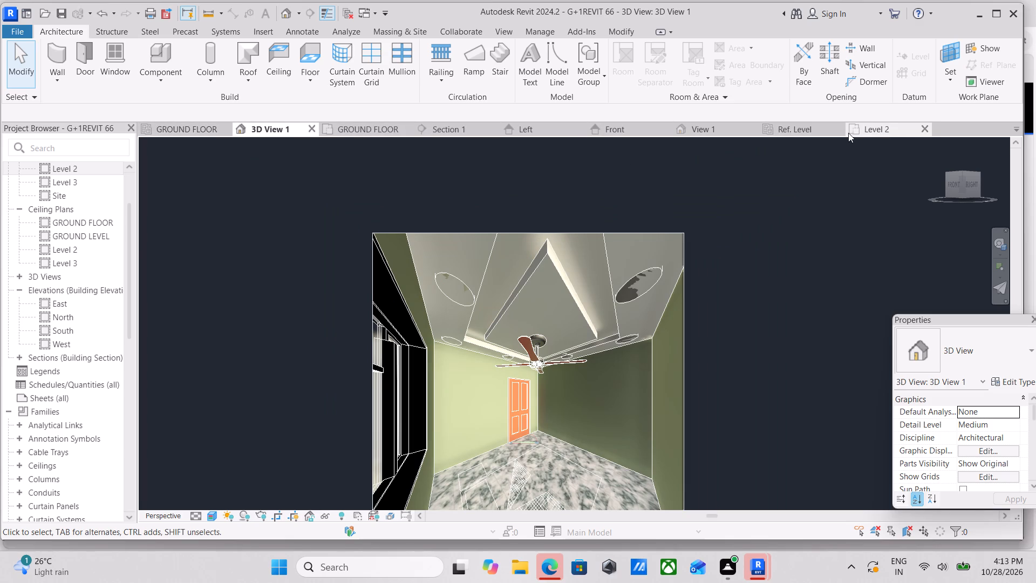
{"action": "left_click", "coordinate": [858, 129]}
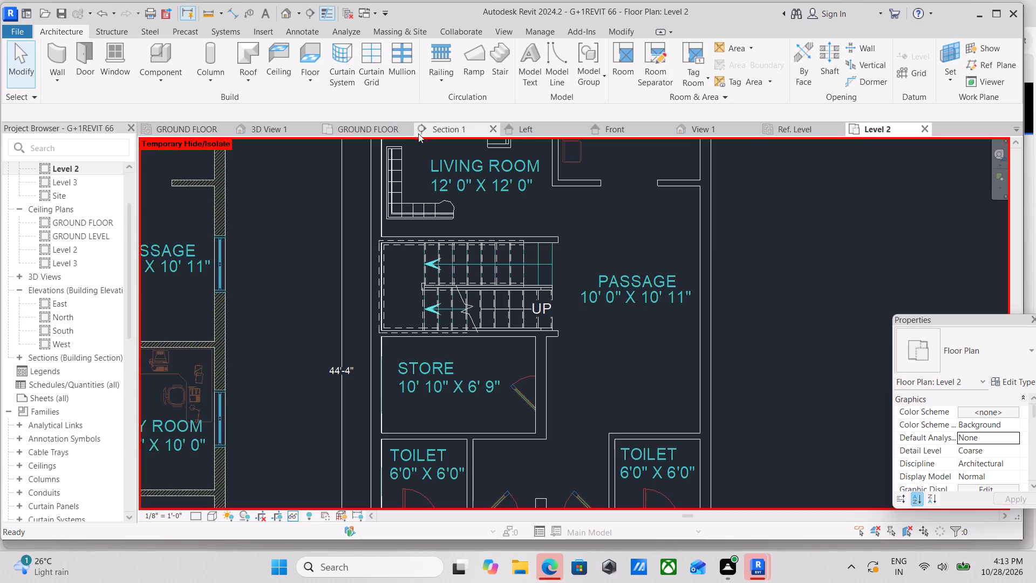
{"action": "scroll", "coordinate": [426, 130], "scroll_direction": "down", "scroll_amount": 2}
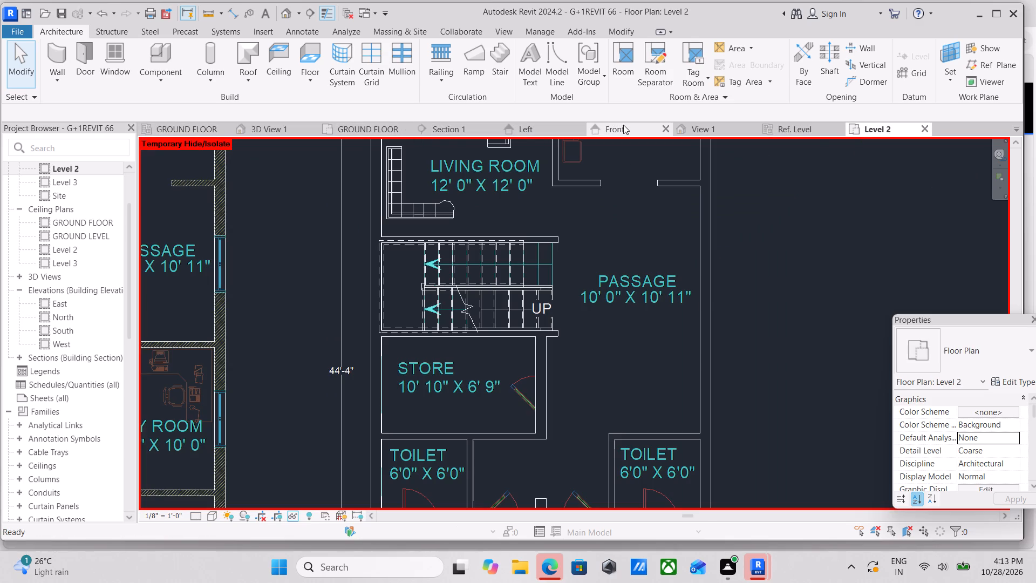
Dismiss the save reminder without saving and close the Front, Section 1 and Left views.
{"action": "left_click", "coordinate": [660, 126]}
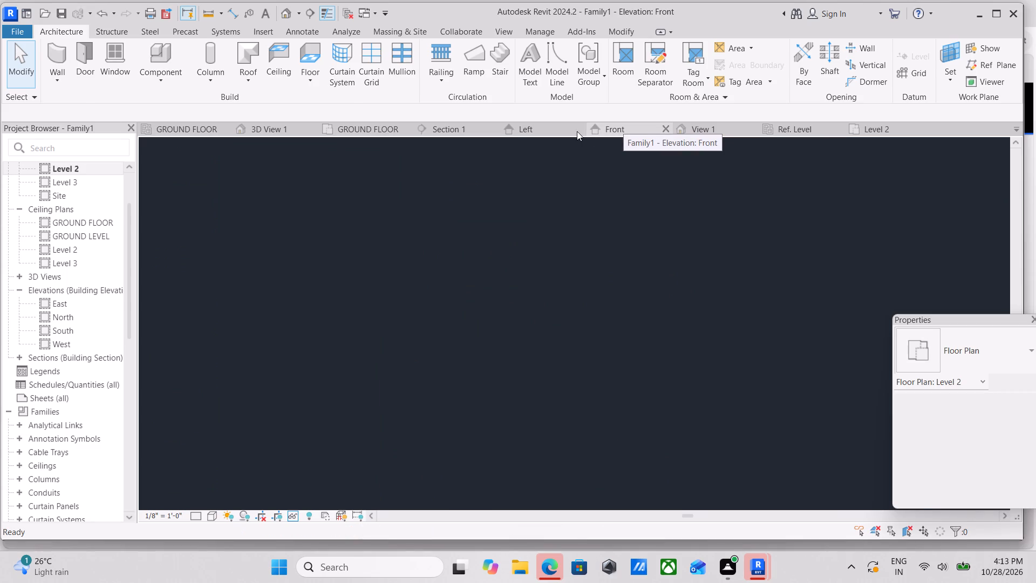
{"action": "left_click", "coordinate": [627, 166]}
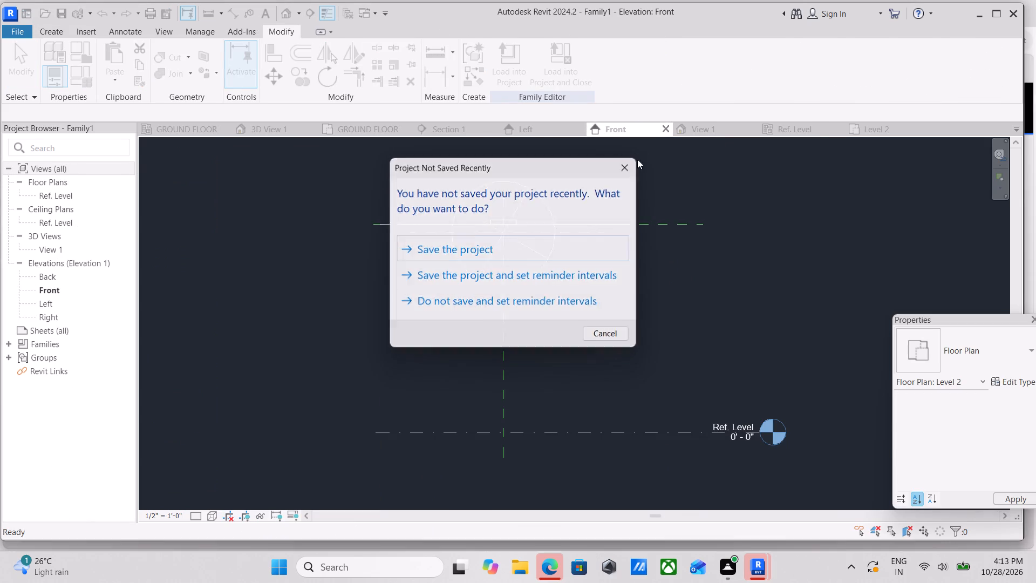
{"action": "left_click", "coordinate": [669, 132]}
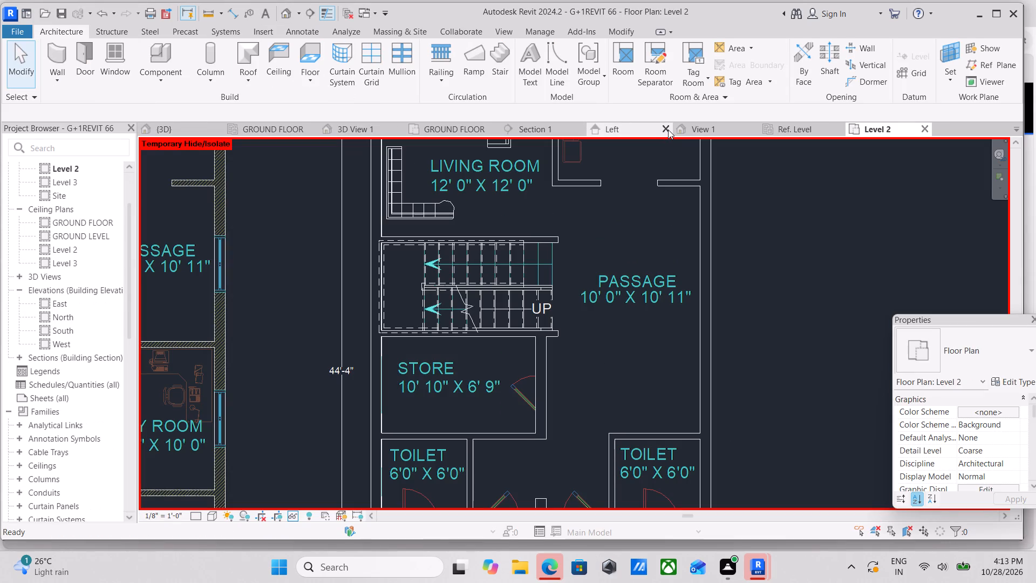
{"action": "left_click", "coordinate": [583, 126]}
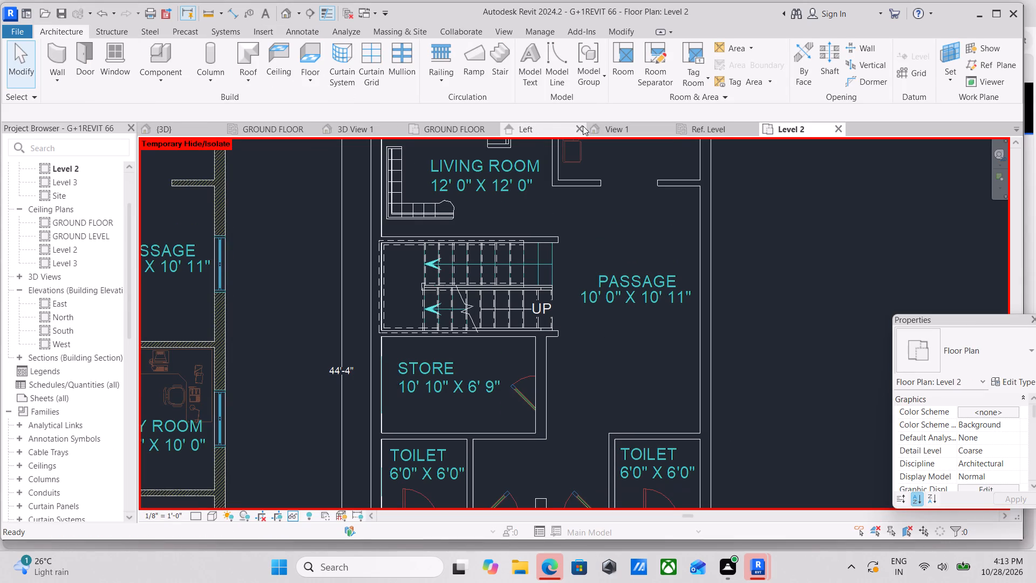
{"action": "left_click", "coordinate": [583, 126]}
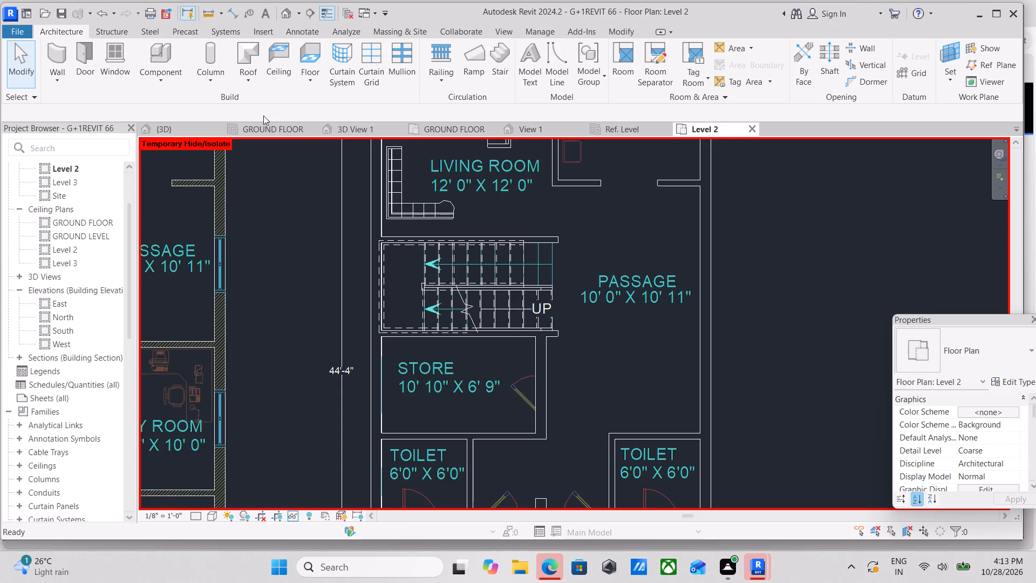
Open the {3D} view and examine the new upper-floor staircase and its railings from the front and above.
{"action": "left_click", "coordinate": [171, 126]}
{"action": "scroll", "coordinate": [515, 282], "scroll_direction": "down", "scroll_amount": 1}
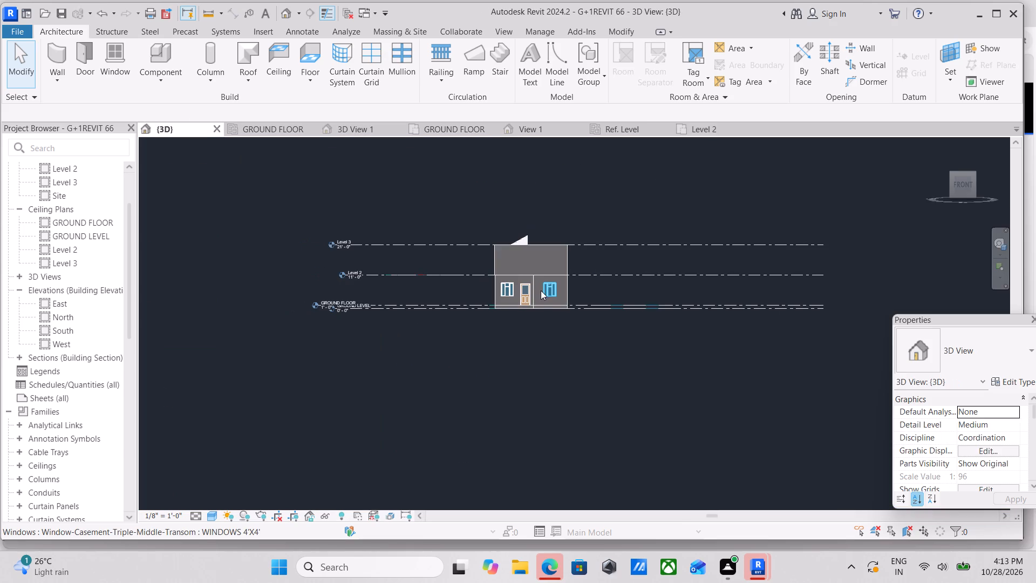
{"action": "middle_click_drag", "start_coordinate": [550, 283], "coordinate": [514, 397], "text": "shift"}
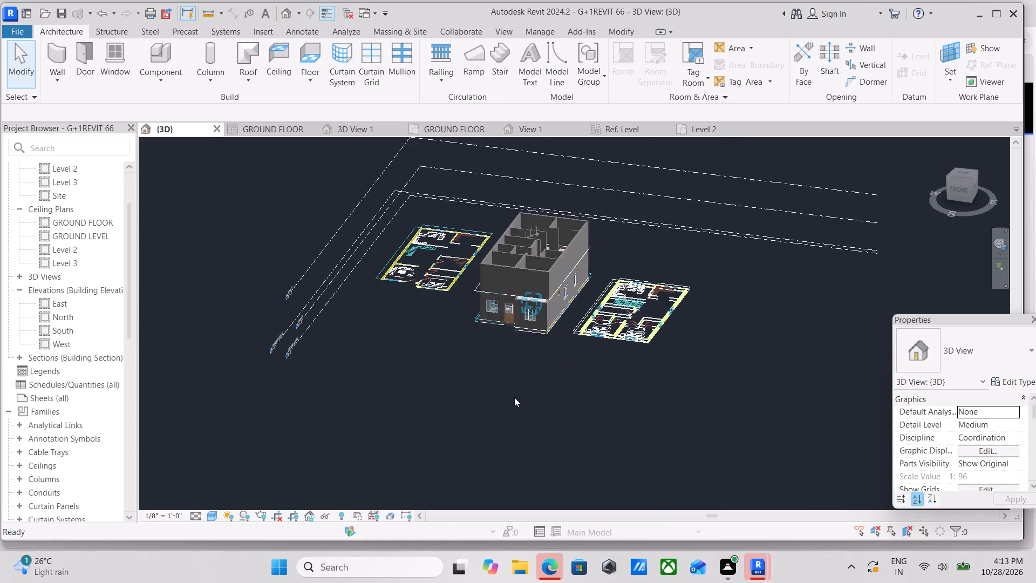
{"action": "scroll", "coordinate": [559, 303], "scroll_direction": "up", "scroll_amount": 10}
{"action": "middle_click_drag", "start_coordinate": [504, 297], "coordinate": [591, 363], "text": "shift"}
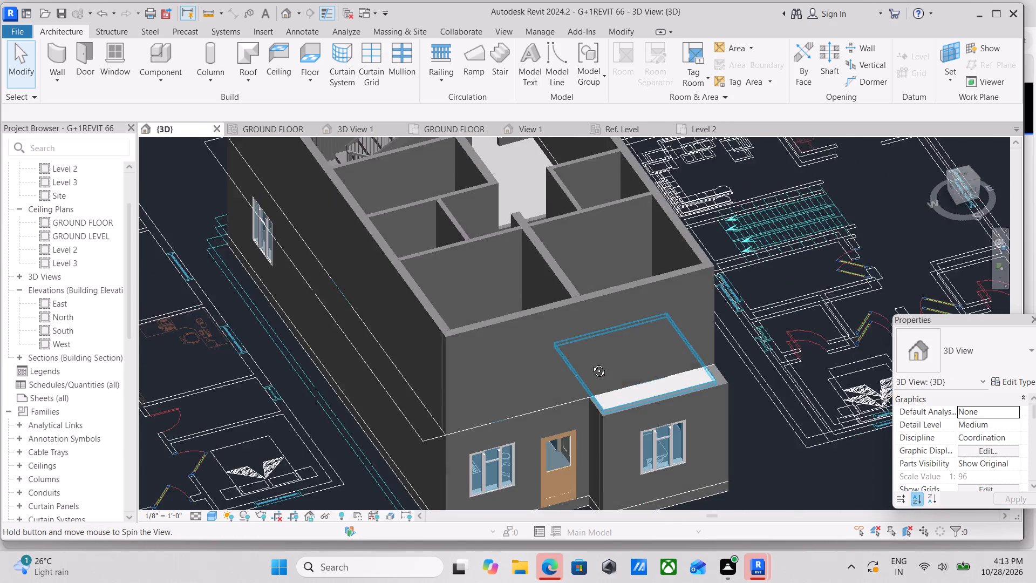
{"action": "middle_click_drag", "start_coordinate": [591, 363], "coordinate": [325, 265], "text": "shift"}
{"action": "middle_click_drag", "start_coordinate": [459, 252], "coordinate": [725, 323]}
{"action": "middle_click_drag", "start_coordinate": [606, 308], "coordinate": [561, 369], "text": "shift"}
{"action": "middle_click_drag", "start_coordinate": [580, 259], "coordinate": [400, 503]}
{"action": "middle_click_drag", "start_coordinate": [324, 297], "coordinate": [496, 329]}
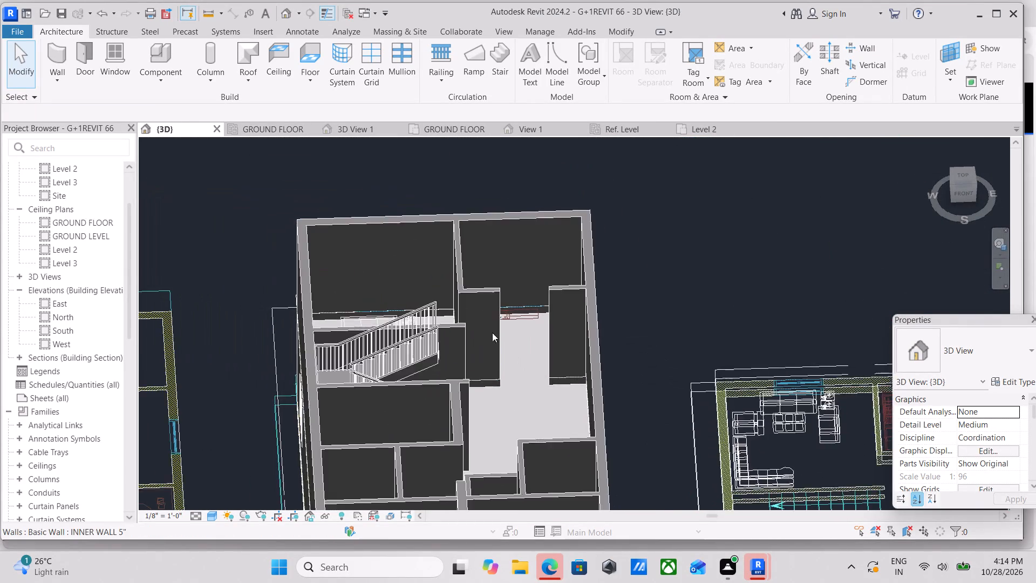
{"action": "scroll", "coordinate": [436, 365], "scroll_direction": "up", "scroll_amount": 5}
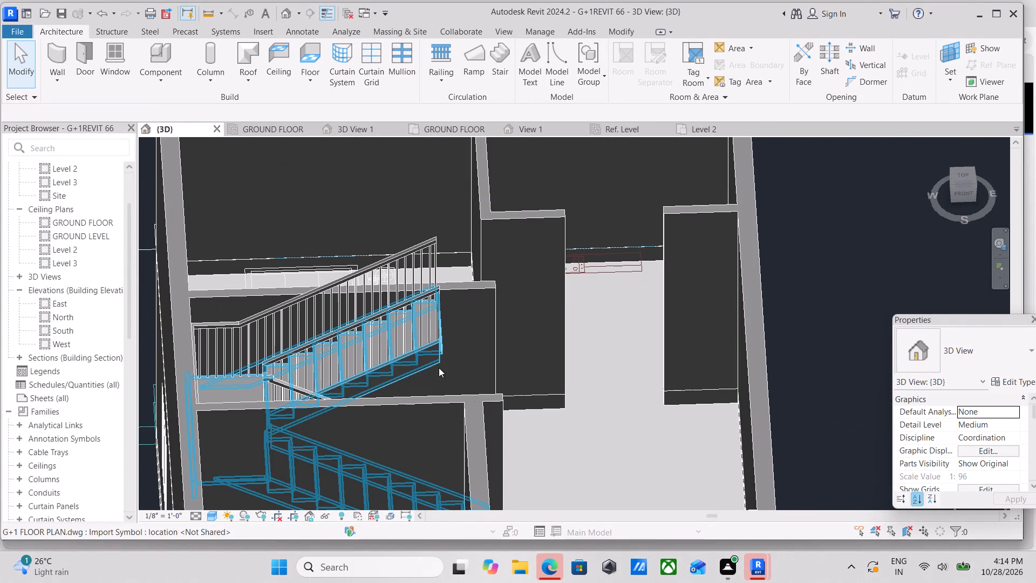
Examine the Level 2 to Level 3 staircase and its railings from the front and the side in 3D.
{"action": "left_click", "coordinate": [438, 365]}
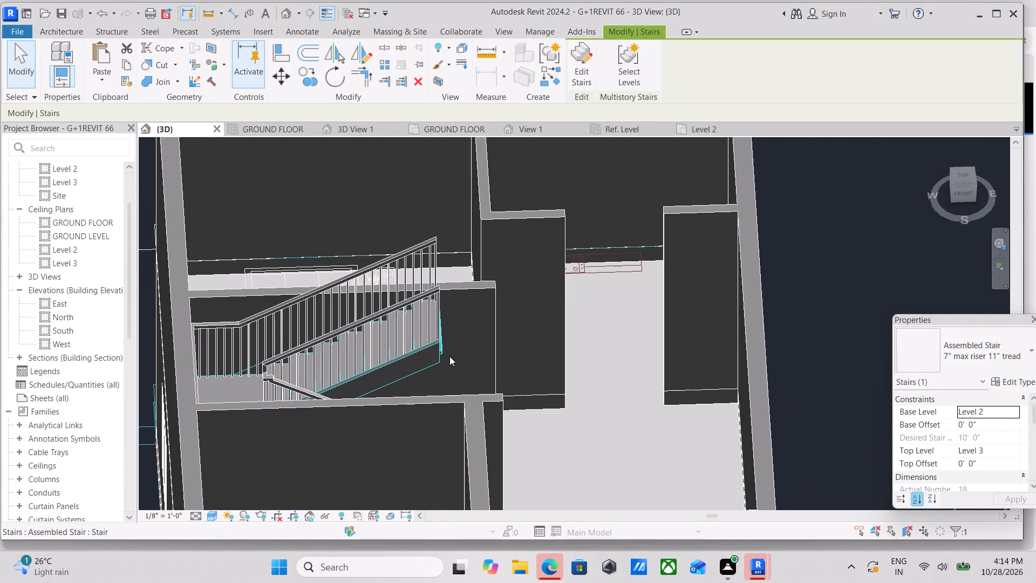
{"action": "left_click", "coordinate": [417, 310], "text": "ctrl"}
{"action": "left_click", "coordinate": [429, 266], "text": "ctrl"}
{"action": "scroll", "coordinate": [451, 315], "scroll_direction": "up", "scroll_amount": 2}
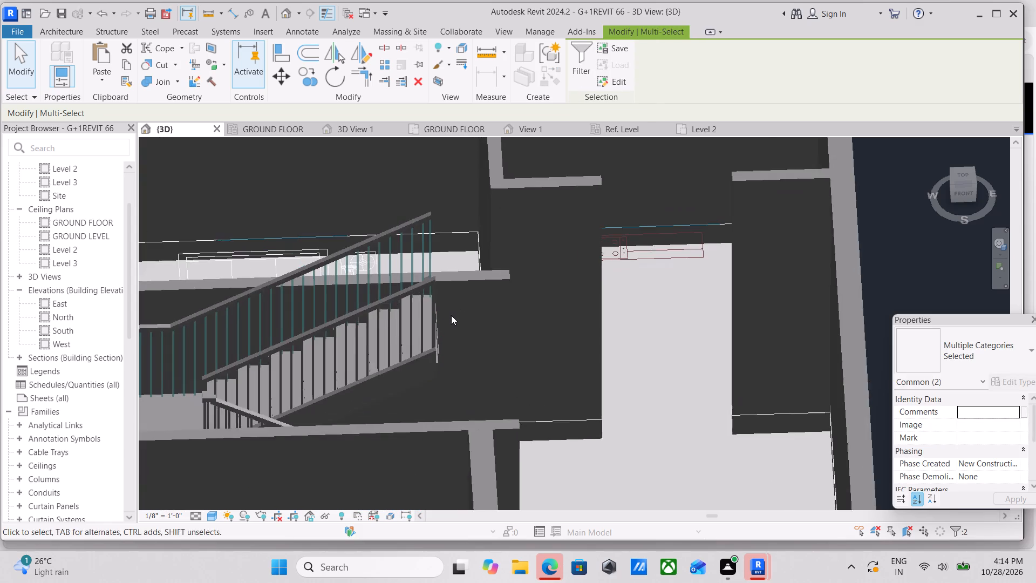
{"action": "middle_click_drag", "start_coordinate": [451, 315], "coordinate": [384, 387]}
{"action": "scroll", "coordinate": [451, 315], "scroll_direction": "up", "scroll_amount": 1}
{"action": "left_click", "coordinate": [367, 394], "text": "ctrl"}
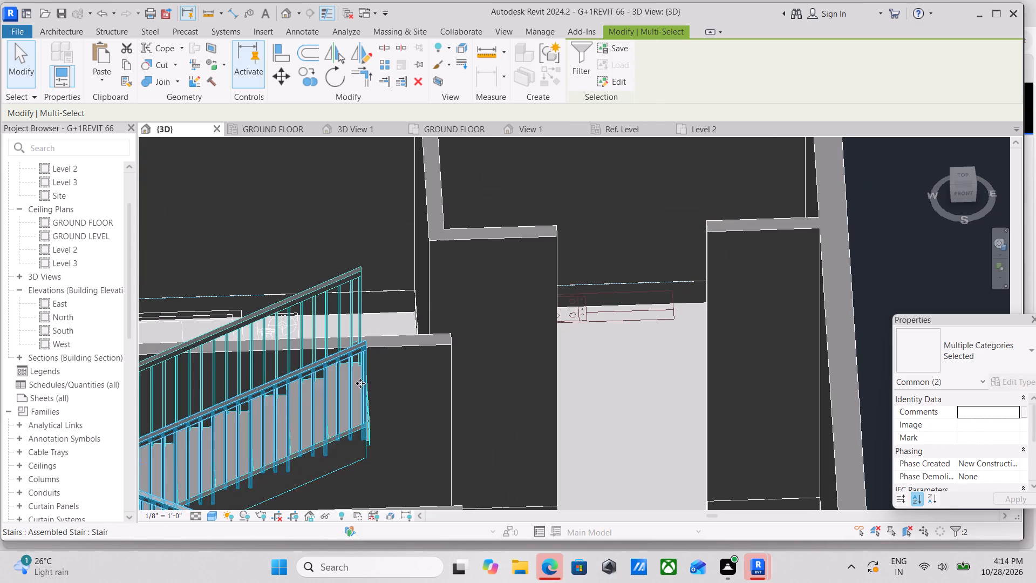
{"action": "scroll", "coordinate": [395, 378], "scroll_direction": "down", "scroll_amount": 2}
{"action": "middle_click_drag", "start_coordinate": [395, 378], "coordinate": [455, 363]}
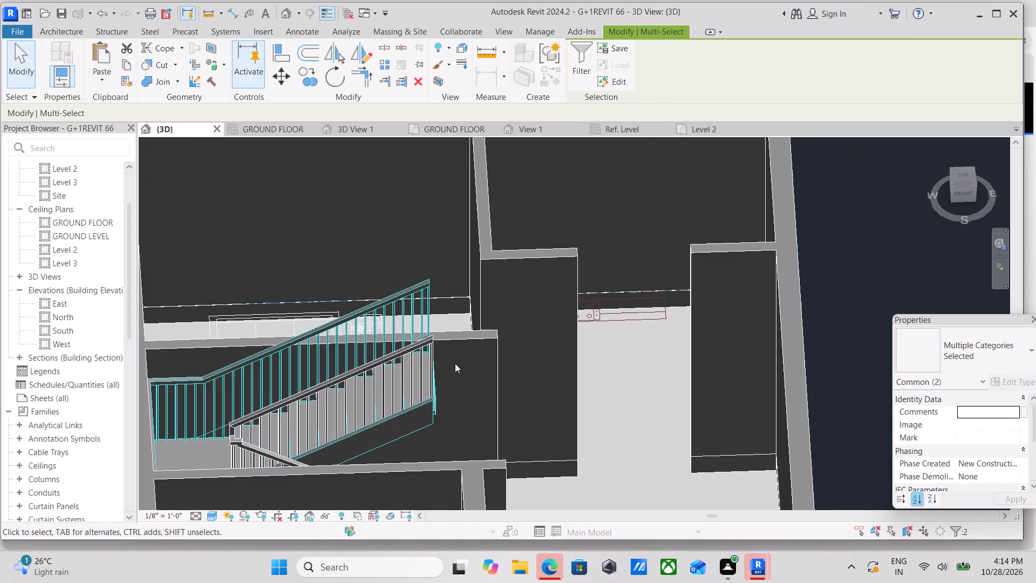
{"action": "scroll", "coordinate": [456, 363], "scroll_direction": "down", "scroll_amount": 2}
{"action": "middle_click_drag", "start_coordinate": [503, 394], "coordinate": [359, 433], "text": "ctrl"}
{"action": "scroll", "coordinate": [466, 396], "scroll_direction": "down", "scroll_amount": 6}
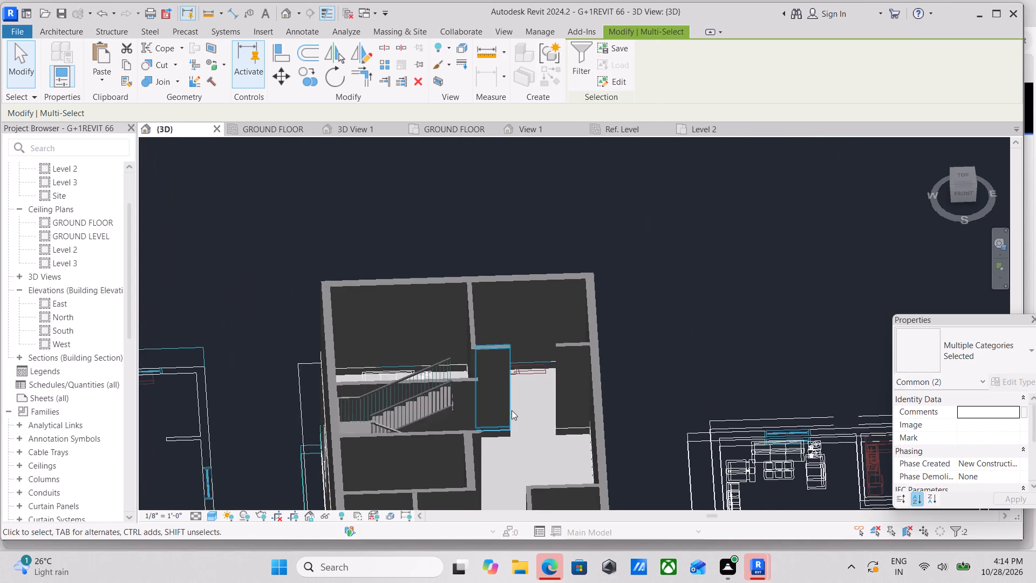
{"action": "middle_click_drag", "start_coordinate": [524, 419], "coordinate": [487, 430], "text": "ctrl"}
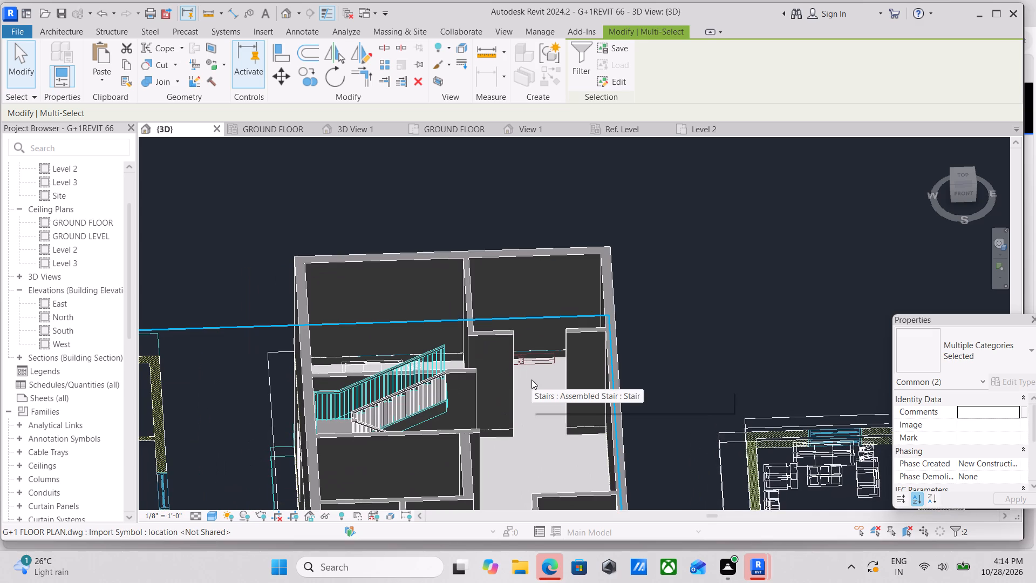
{"action": "middle_click_drag", "start_coordinate": [531, 379], "coordinate": [570, 342], "text": "ctrl"}
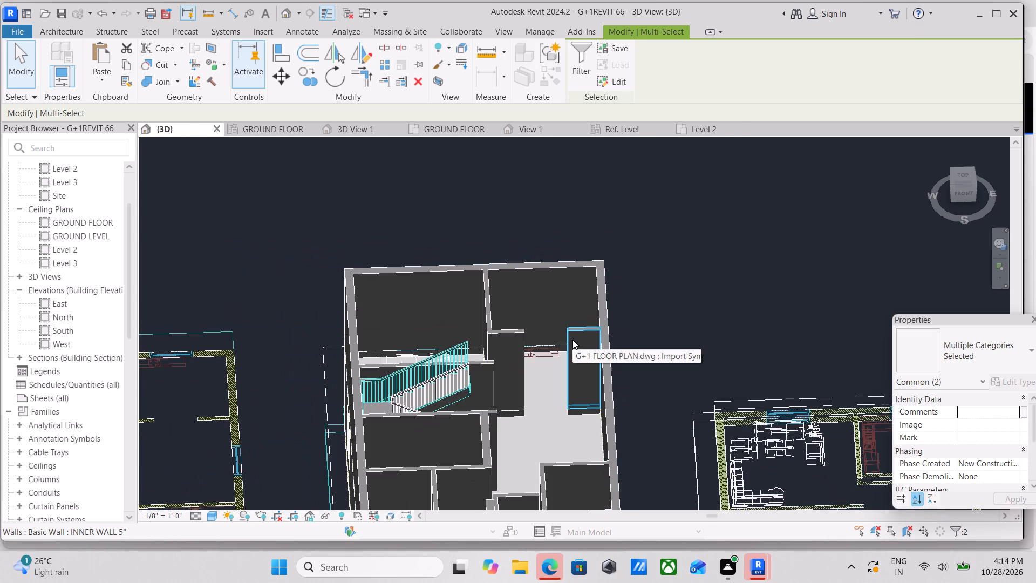
{"action": "scroll", "coordinate": [572, 340], "scroll_direction": "down", "scroll_amount": 4}
{"action": "scroll", "coordinate": [555, 386], "scroll_direction": "down", "scroll_amount": 2}
{"action": "scroll", "coordinate": [552, 392], "scroll_direction": "up", "scroll_amount": 3}
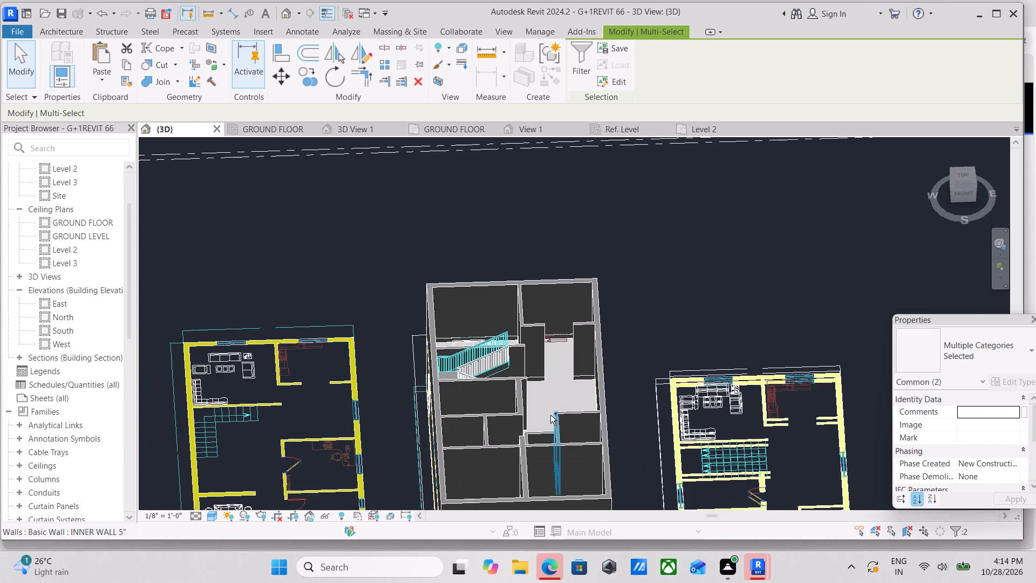
{"action": "middle_click_drag", "start_coordinate": [550, 415], "coordinate": [492, 431], "text": "ctrl"}
{"action": "middle_click_drag", "start_coordinate": [568, 385], "coordinate": [378, 376], "text": "shift"}
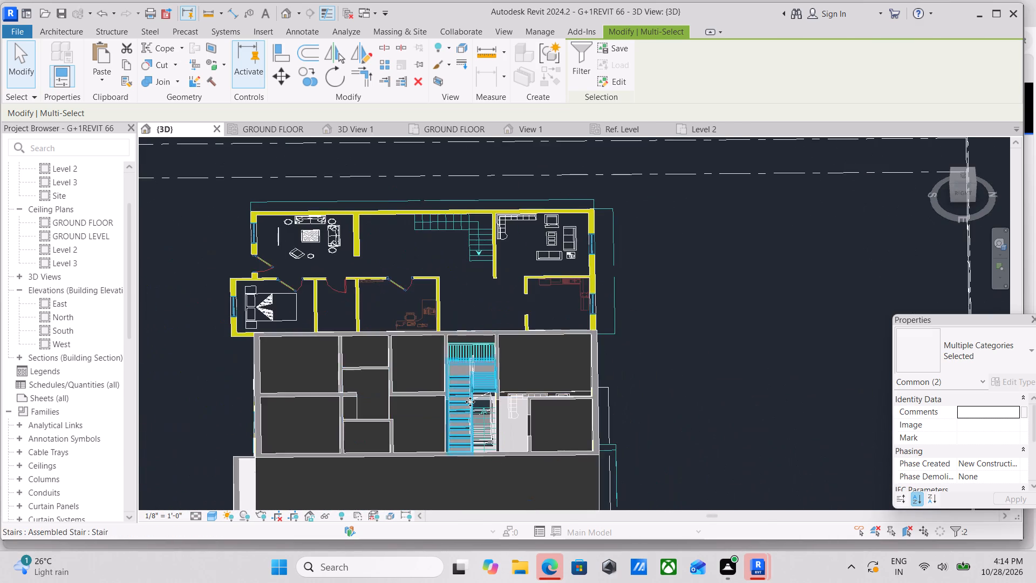
Inspect the upper staircase's type options and the properties of the ground-floor staircase beneath it.
{"action": "scroll", "coordinate": [470, 402], "scroll_direction": "up", "scroll_amount": 6}
{"action": "left_click", "coordinate": [470, 449]}
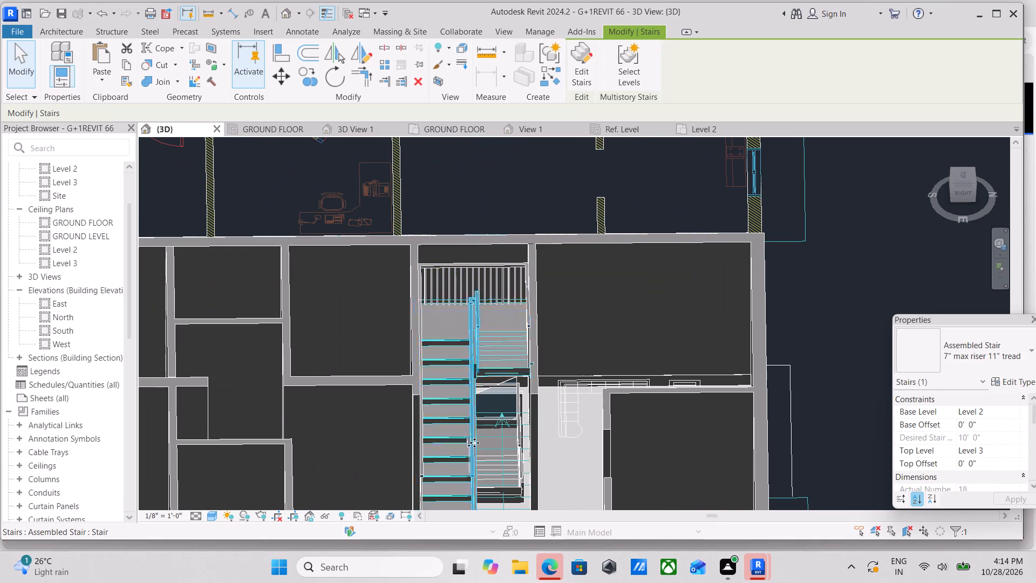
{"action": "left_click", "coordinate": [994, 350]}
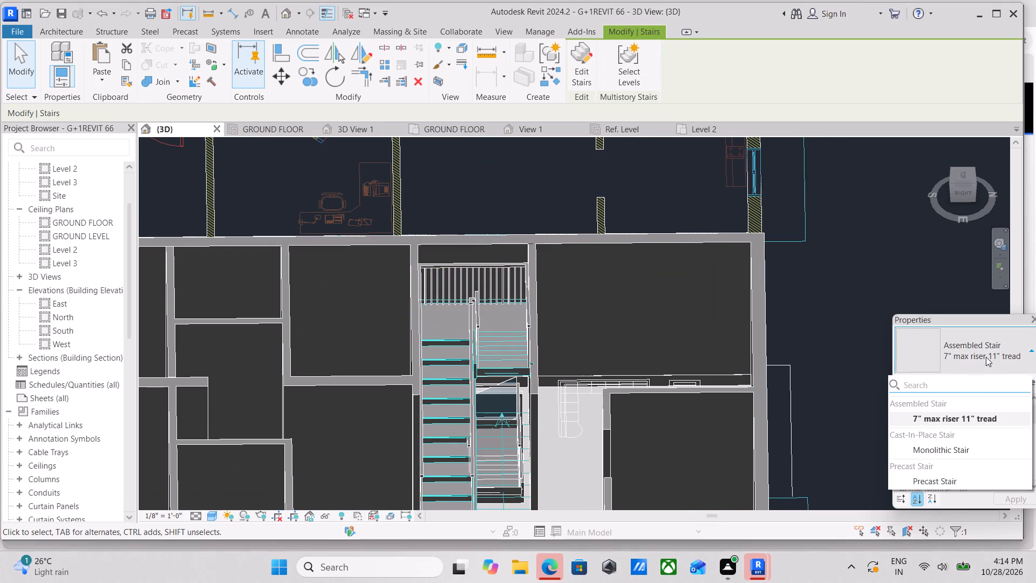
{"action": "left_click", "coordinate": [1001, 338]}
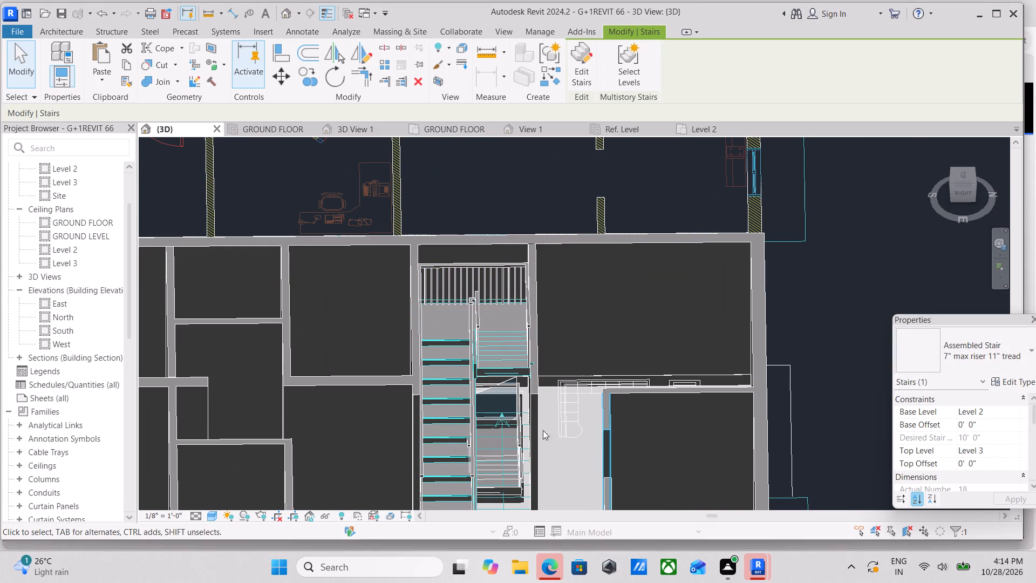
{"action": "key", "text": "Escape"}
{"action": "scroll", "coordinate": [464, 468], "scroll_direction": "up", "scroll_amount": 2}
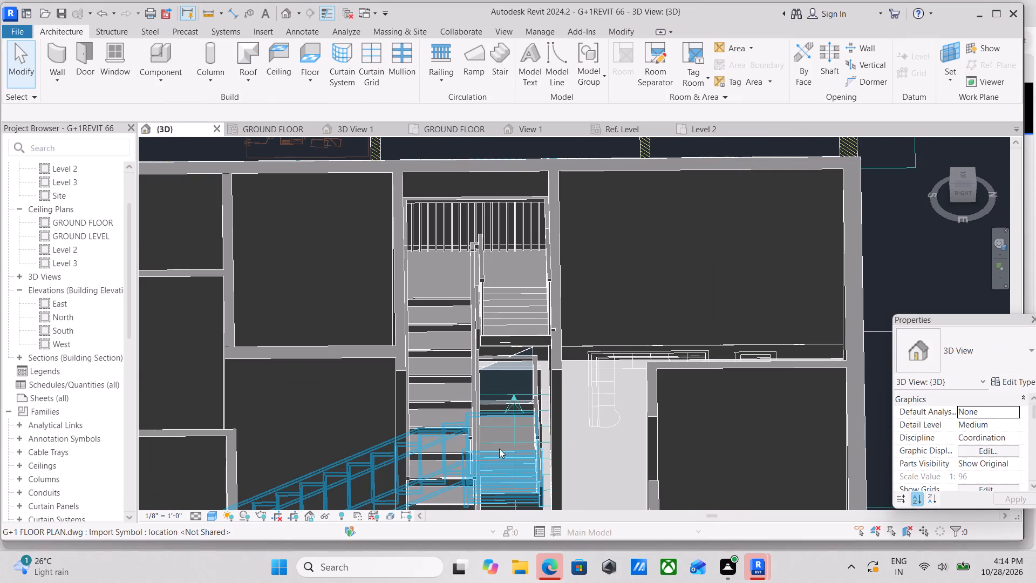
{"action": "left_click", "coordinate": [499, 449]}
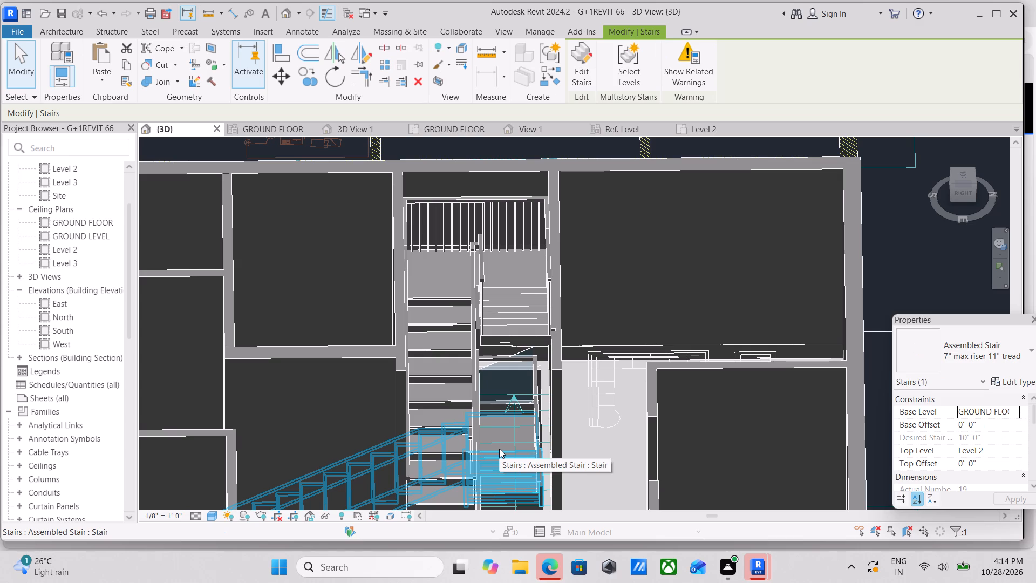
{"action": "key", "text": "Escape"}
{"action": "key", "text": "Escape"}
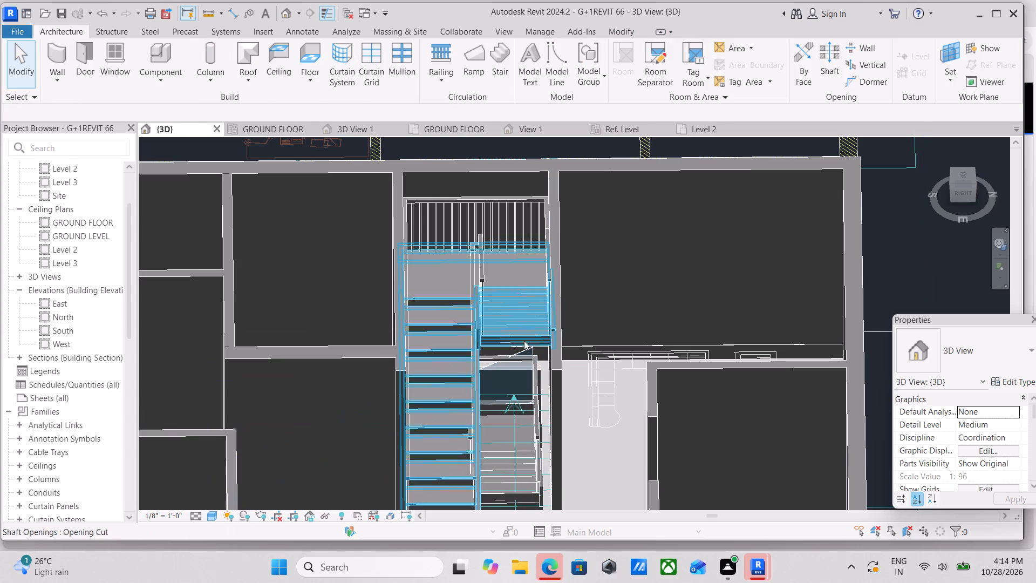
{"action": "scroll", "coordinate": [442, 323], "scroll_direction": "up", "scroll_amount": 5}
{"action": "scroll", "coordinate": [411, 324], "scroll_direction": "down", "scroll_amount": 4}
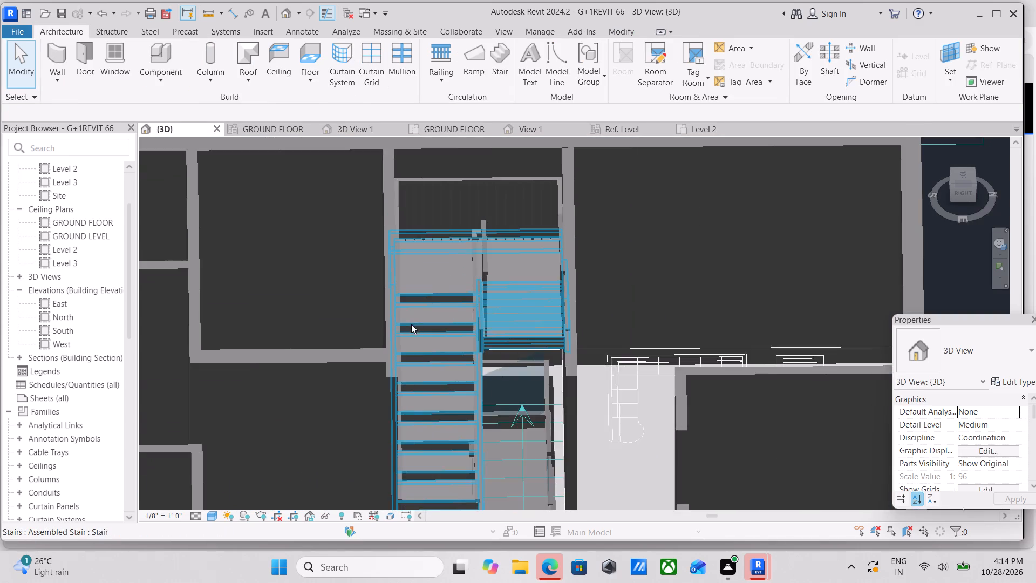
{"action": "scroll", "coordinate": [423, 318], "scroll_direction": "down", "scroll_amount": 4}
{"action": "scroll", "coordinate": [432, 382], "scroll_direction": "down", "scroll_amount": 2}
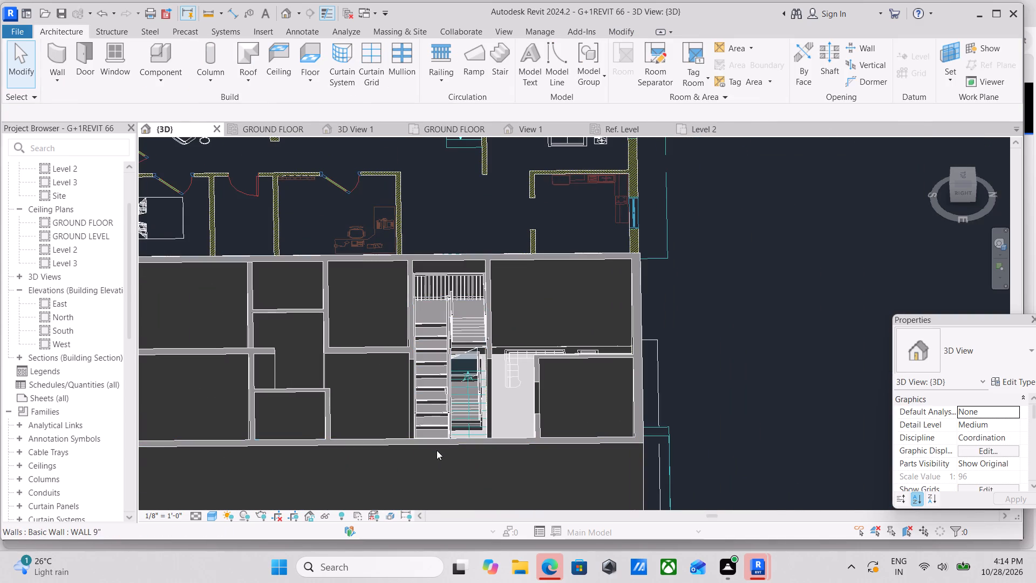
Set the 3D view's visual style to Realistic.
{"action": "middle_click_drag", "start_coordinate": [438, 427], "coordinate": [558, 405], "text": "ctrl"}
{"action": "scroll", "coordinate": [517, 406], "scroll_direction": "up", "scroll_amount": 1}
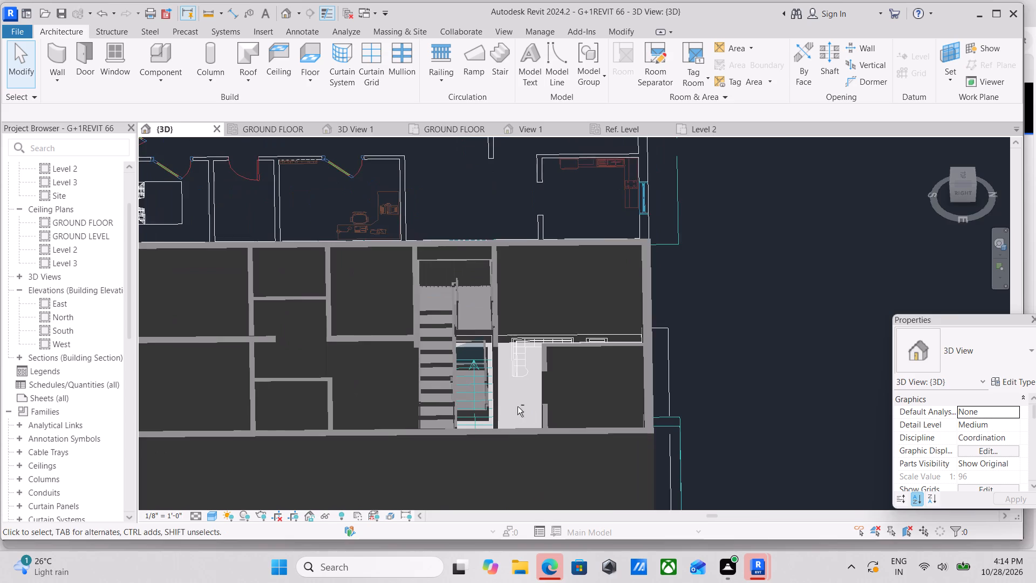
{"action": "middle_click_drag", "start_coordinate": [517, 406], "coordinate": [689, 387], "text": "shift"}
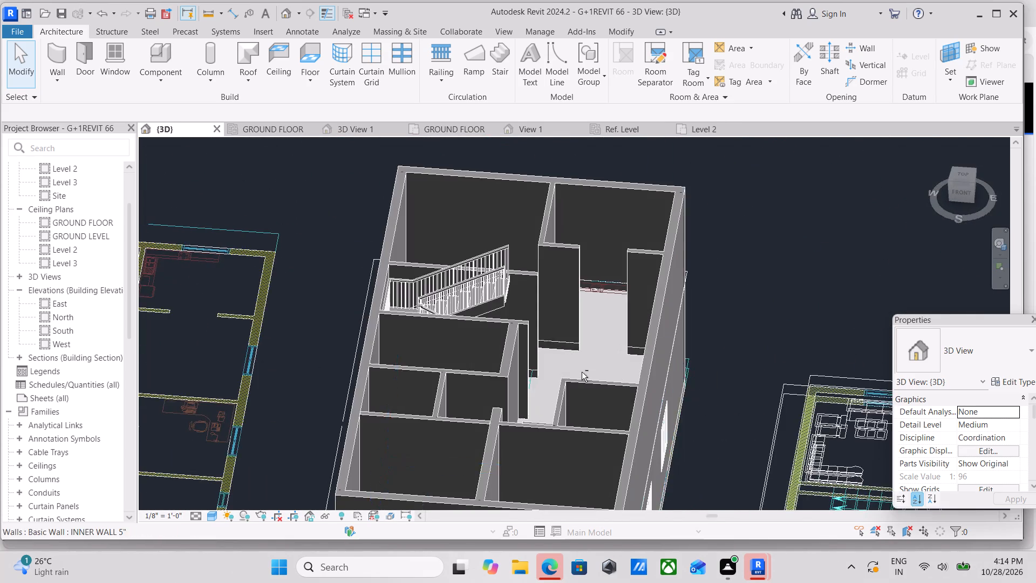
{"action": "middle_click_drag", "start_coordinate": [583, 379], "coordinate": [420, 437], "text": "shift"}
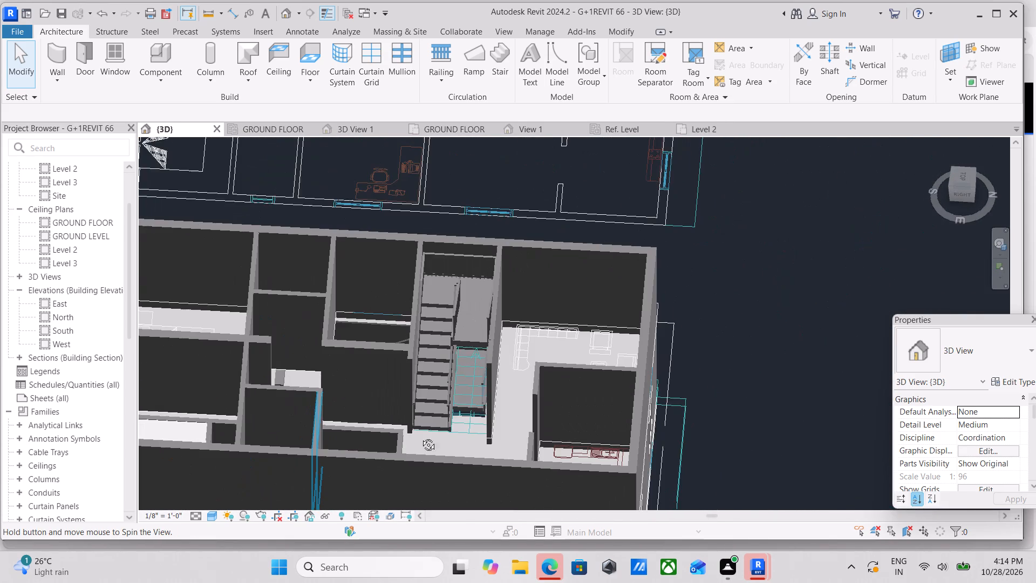
{"action": "middle_click_drag", "start_coordinate": [420, 437], "coordinate": [476, 429], "text": "shift"}
{"action": "middle_click_drag", "start_coordinate": [476, 429], "coordinate": [398, 338], "text": "shift"}
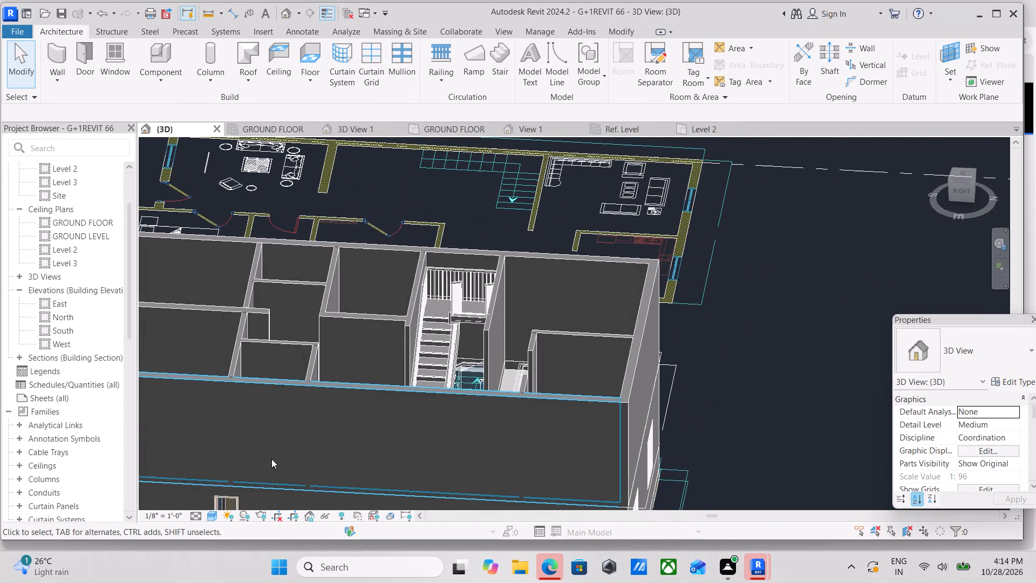
{"action": "left_click", "coordinate": [214, 513]}
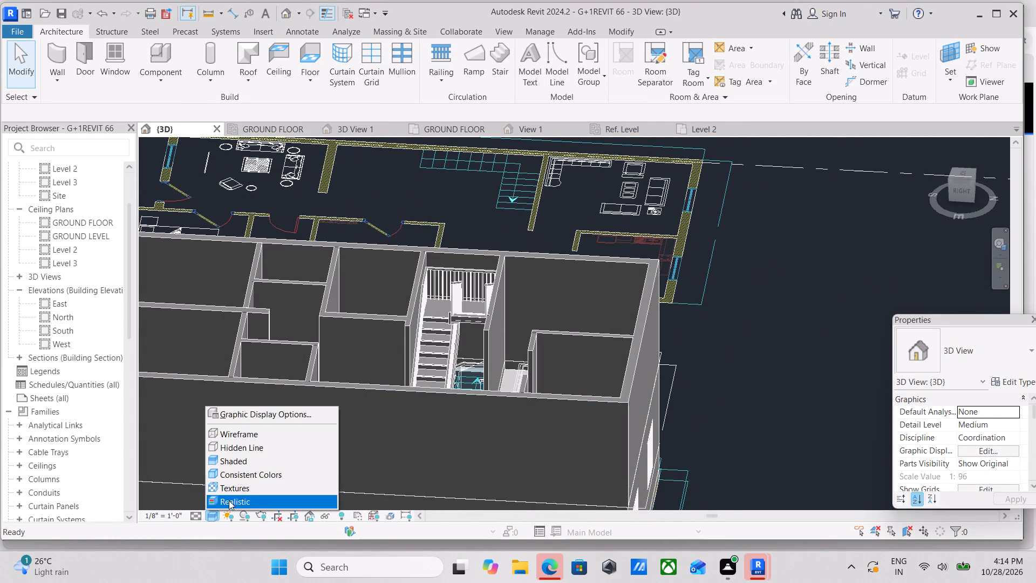
{"action": "left_click", "coordinate": [229, 501]}
Examine the upper staircase, its railings and the stair opening from several angles in the realistic view.
{"action": "middle_click_drag", "start_coordinate": [385, 369], "coordinate": [461, 508]}
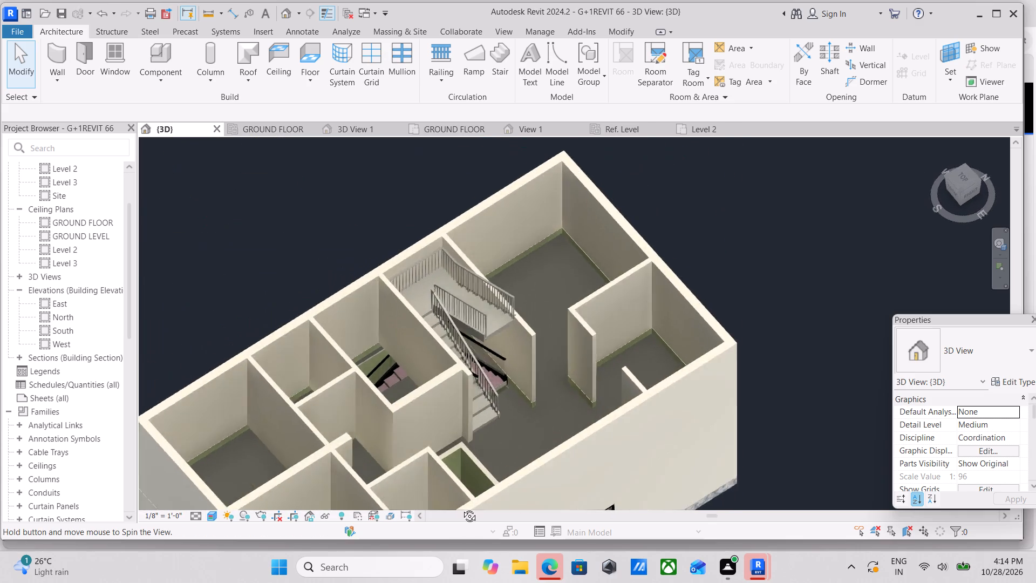
{"action": "middle_click_drag", "start_coordinate": [461, 508], "coordinate": [299, 552]}
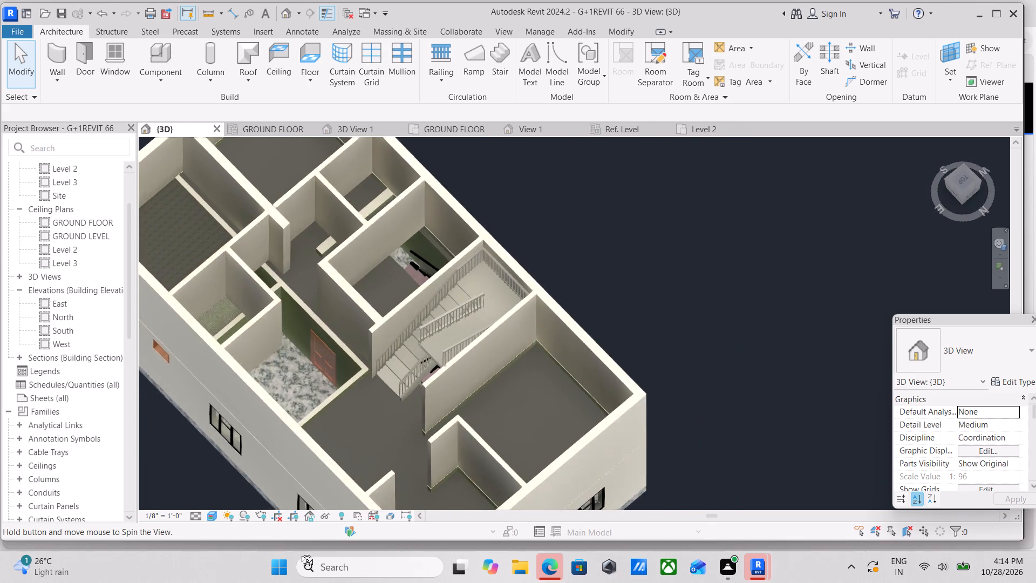
{"action": "middle_click_drag", "start_coordinate": [299, 552], "coordinate": [428, 525]}
{"action": "scroll", "coordinate": [490, 430], "scroll_direction": "up", "scroll_amount": 6}
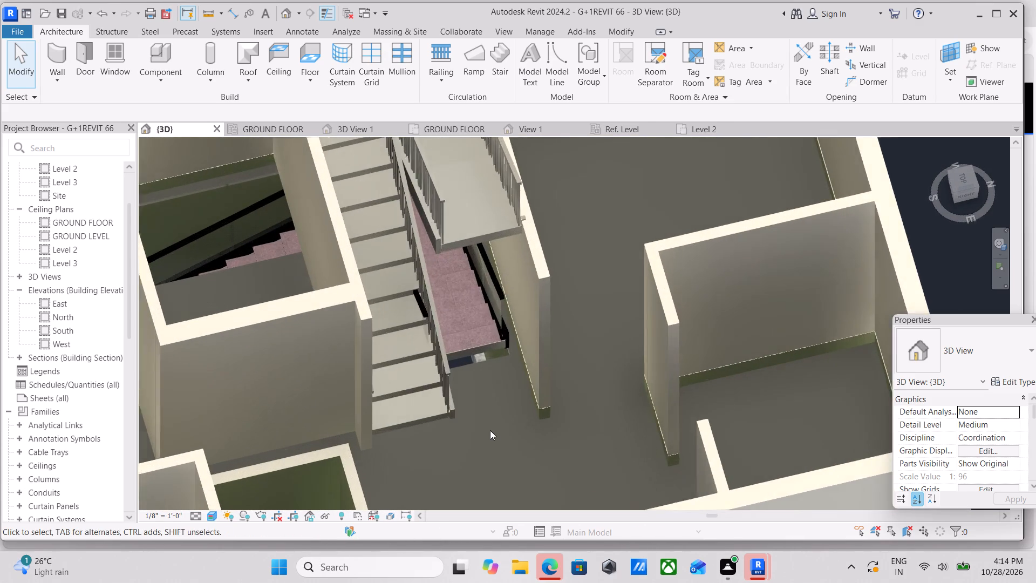
{"action": "scroll", "coordinate": [490, 430], "scroll_direction": "up", "scroll_amount": 1}
{"action": "scroll", "coordinate": [490, 430], "scroll_direction": "down", "scroll_amount": 3}
{"action": "middle_click_drag", "start_coordinate": [490, 430], "coordinate": [339, 453]}
{"action": "scroll", "coordinate": [342, 448], "scroll_direction": "down", "scroll_amount": 2}
{"action": "middle_click_drag", "start_coordinate": [342, 448], "coordinate": [237, 324], "text": "shift"}
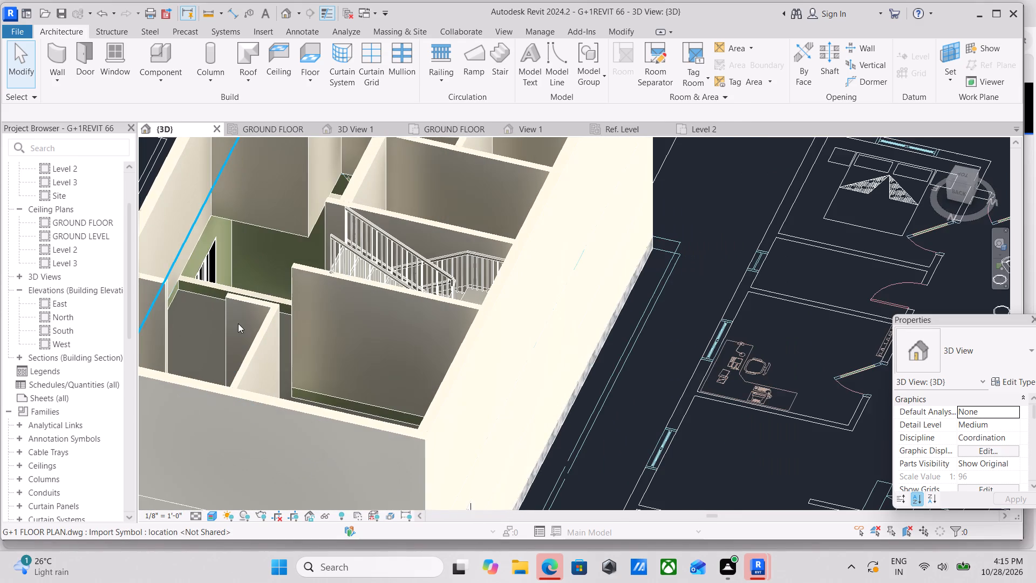
{"action": "middle_click_drag", "start_coordinate": [238, 323], "coordinate": [415, 354], "text": "shift"}
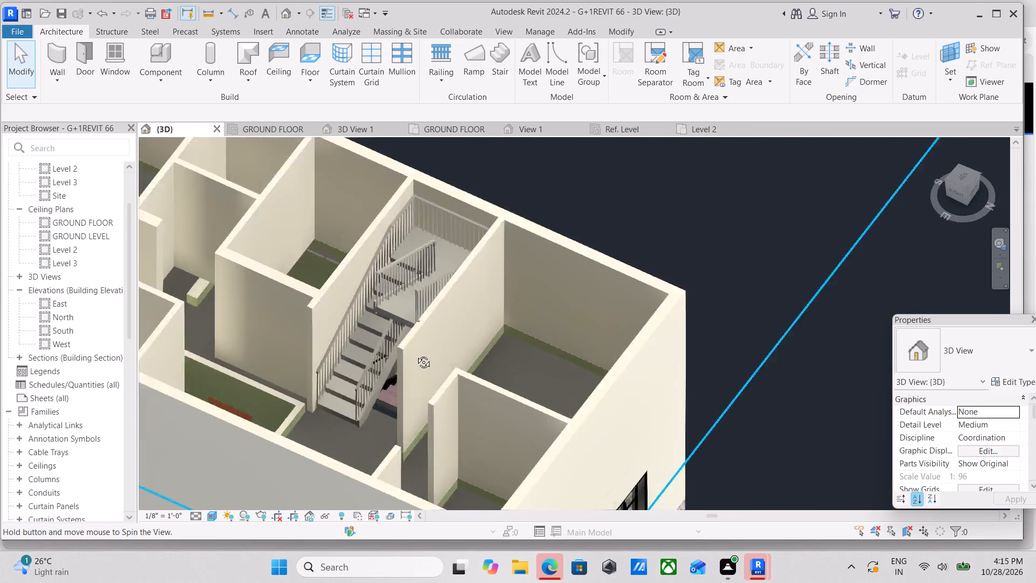
{"action": "middle_click_drag", "start_coordinate": [415, 354], "coordinate": [466, 384], "text": "shift"}
{"action": "scroll", "coordinate": [421, 397], "scroll_direction": "up", "scroll_amount": 8}
{"action": "middle_click_drag", "start_coordinate": [418, 399], "coordinate": [423, 416]}
{"action": "scroll", "coordinate": [423, 416], "scroll_direction": "up", "scroll_amount": 1}
{"action": "scroll", "coordinate": [423, 416], "scroll_direction": "down", "scroll_amount": 2}
{"action": "middle_click_drag", "start_coordinate": [423, 416], "coordinate": [455, 380]}
{"action": "middle_click_drag", "start_coordinate": [446, 427], "coordinate": [380, 347]}
{"action": "middle_click_drag", "start_coordinate": [324, 385], "coordinate": [386, 349]}
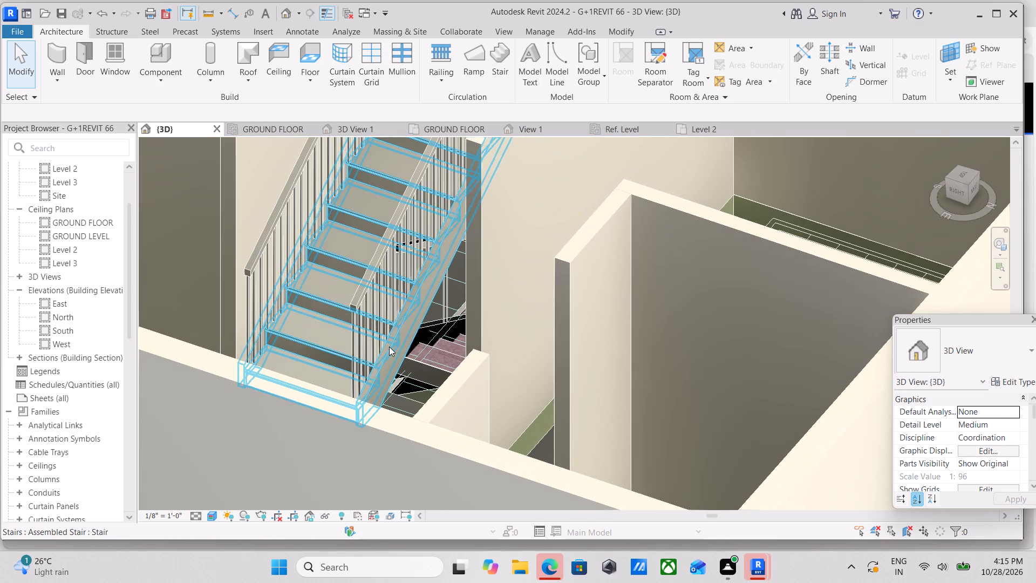
Check the properties of the ground-floor staircase and the type of its railing.
{"action": "left_click", "coordinate": [426, 368]}
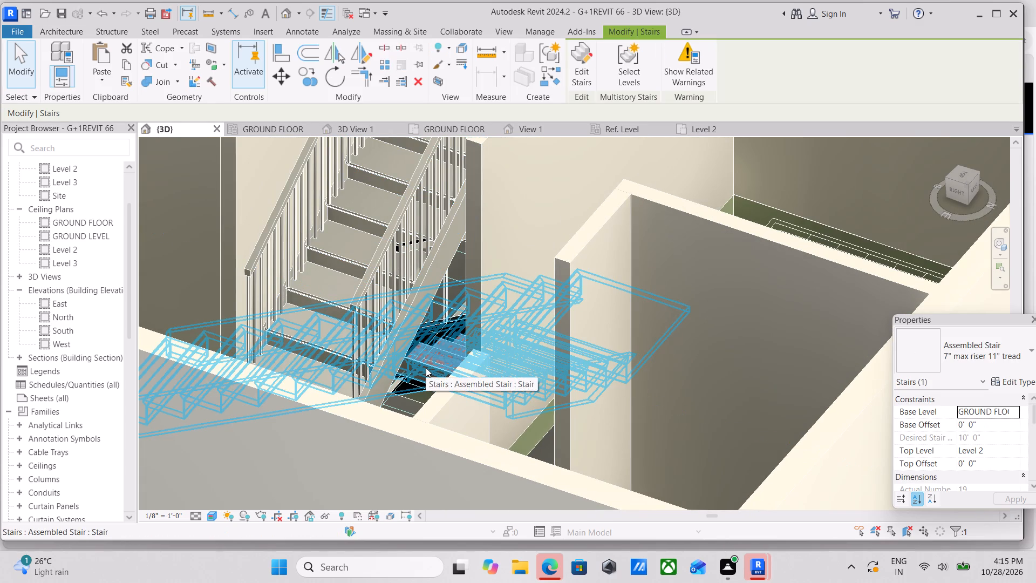
{"action": "key", "text": "Escape"}
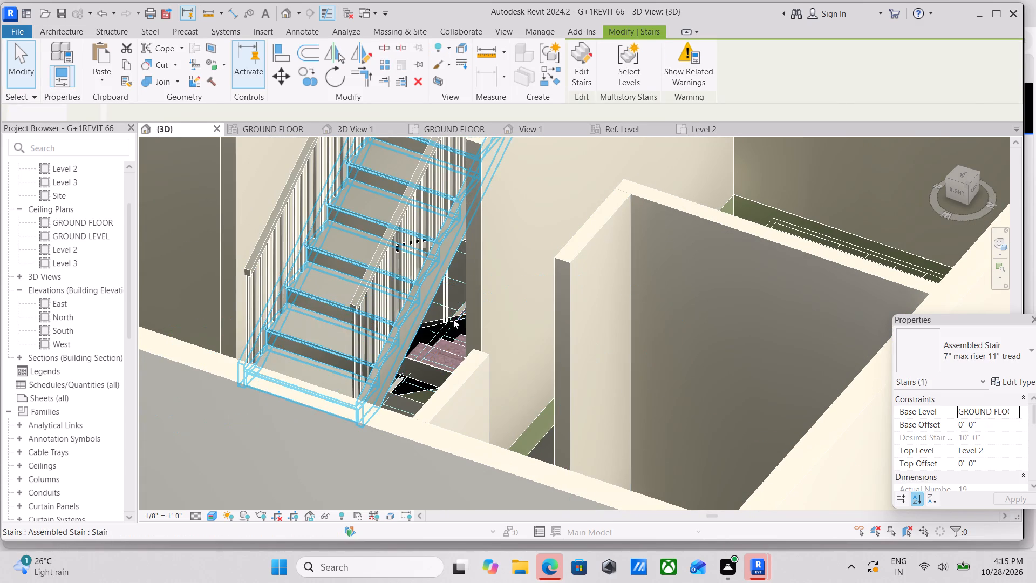
{"action": "middle_click_drag", "start_coordinate": [453, 311], "coordinate": [485, 333]}
{"action": "left_click", "coordinate": [475, 319]}
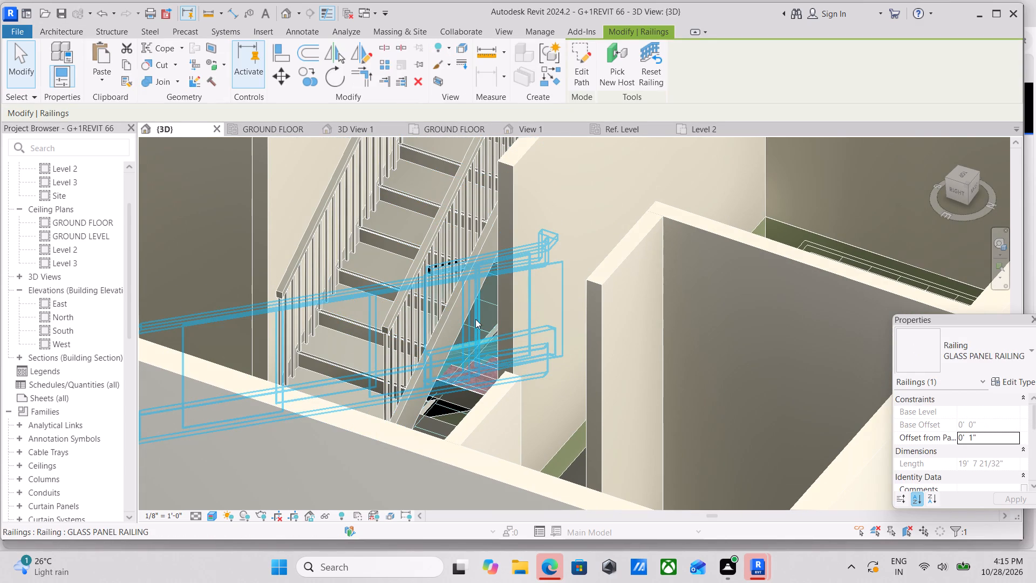
{"action": "key", "text": "Escape"}
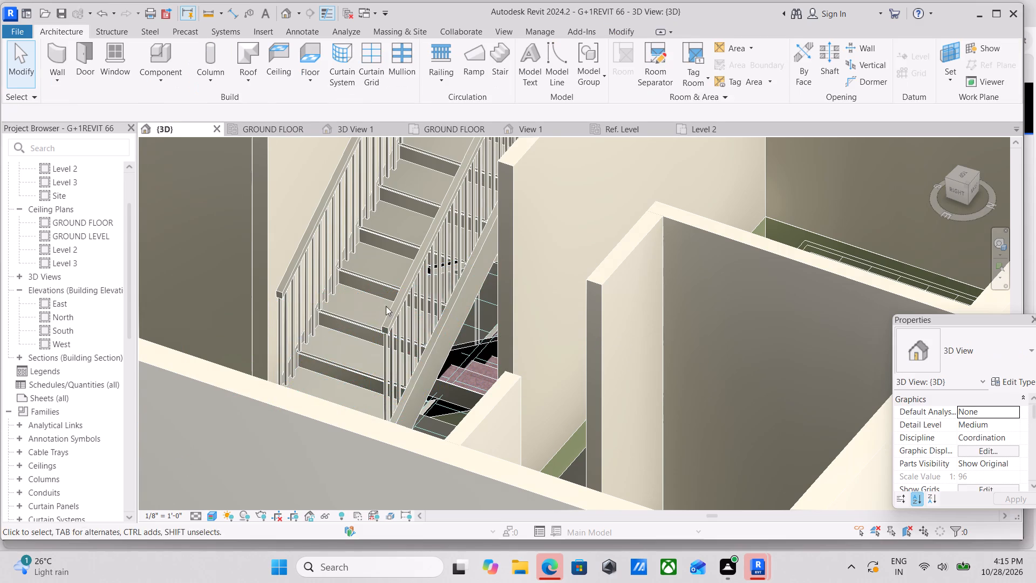
Change the inner railing on the lower flight of the upper staircase to the GLASS PANEL RAILING type.
{"action": "left_click", "coordinate": [405, 303]}
{"action": "left_click", "coordinate": [1025, 359]}
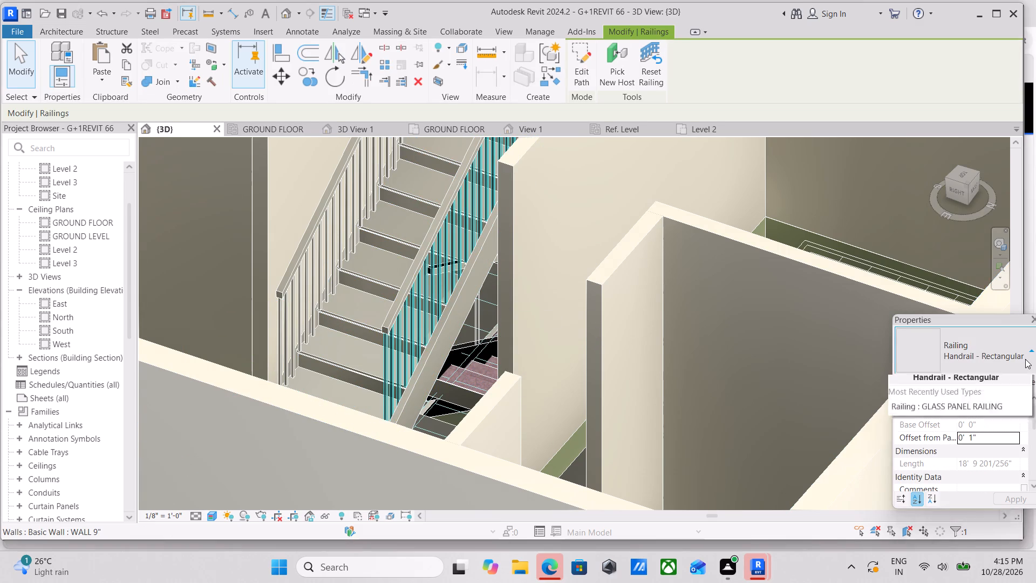
{"action": "left_click", "coordinate": [970, 436]}
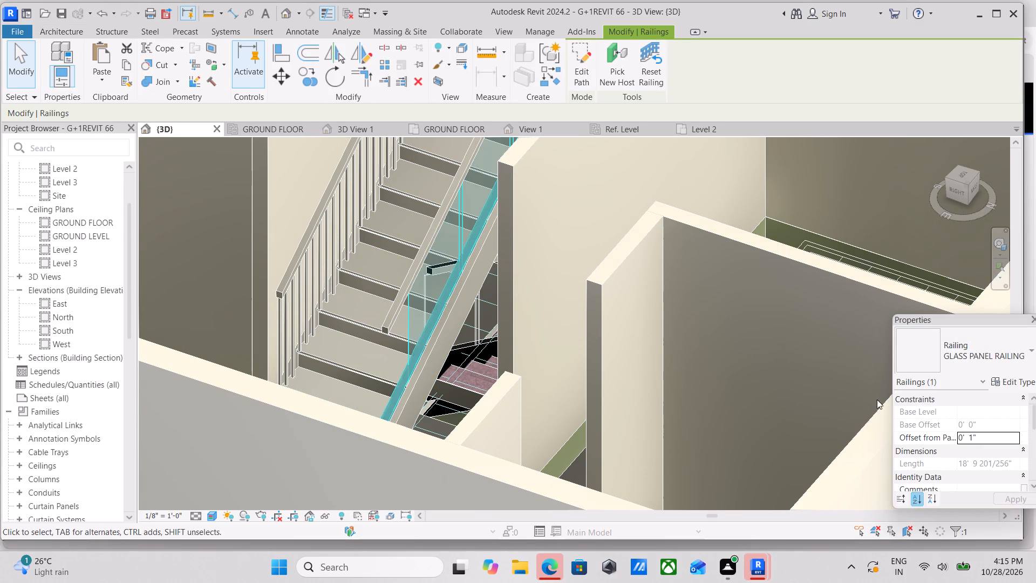
{"action": "key", "text": "Escape"}
{"action": "scroll", "coordinate": [446, 352], "scroll_direction": "down", "scroll_amount": 2}
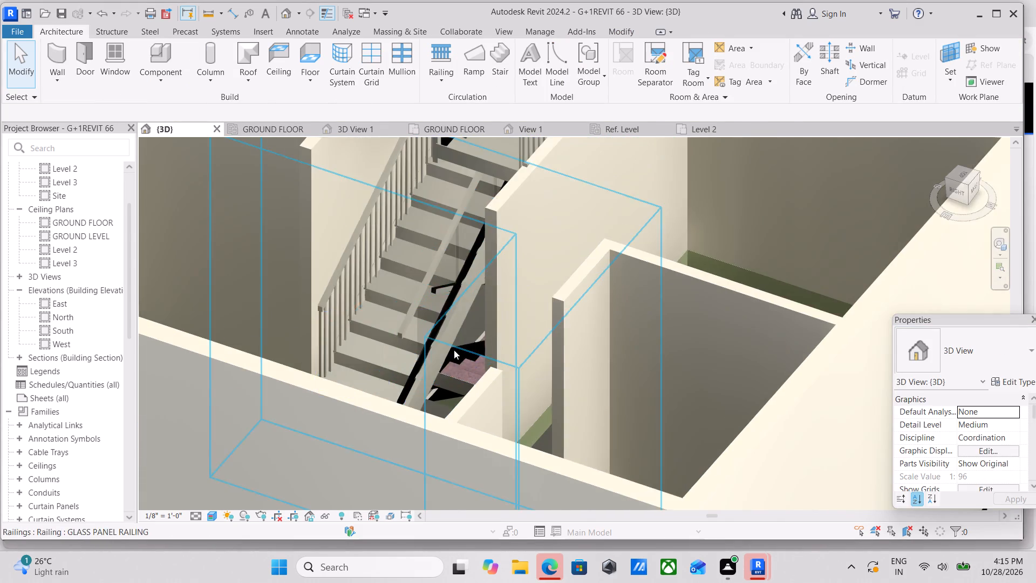
Check the type assigned to the inner railing on the upper staircase's lower flight, keeping GLASS PANEL RAILING.
{"action": "scroll", "coordinate": [454, 350], "scroll_direction": "down", "scroll_amount": 2}
{"action": "scroll", "coordinate": [403, 336], "scroll_direction": "up", "scroll_amount": 1}
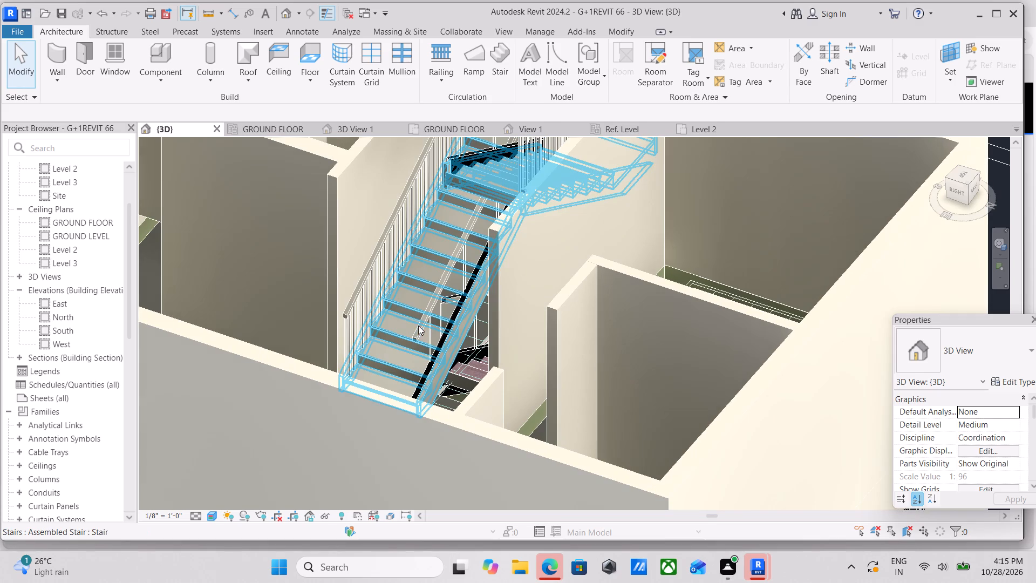
{"action": "left_click", "coordinate": [420, 328]}
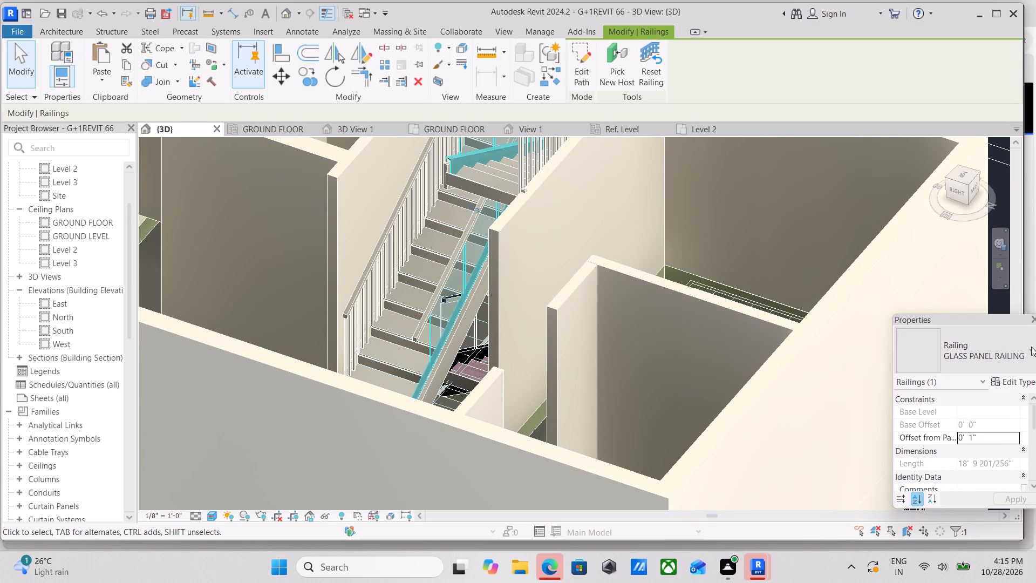
{"action": "left_click", "coordinate": [1031, 346]}
{"action": "left_click", "coordinate": [970, 437]}
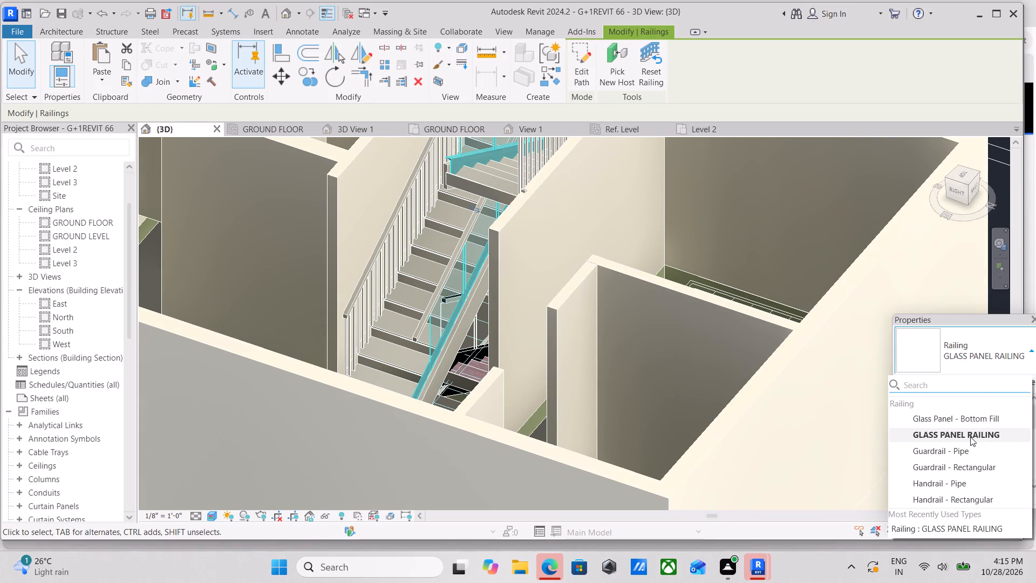
{"action": "scroll", "coordinate": [325, 325], "scroll_direction": "down", "scroll_amount": 2}
{"action": "key", "text": "Escape"}
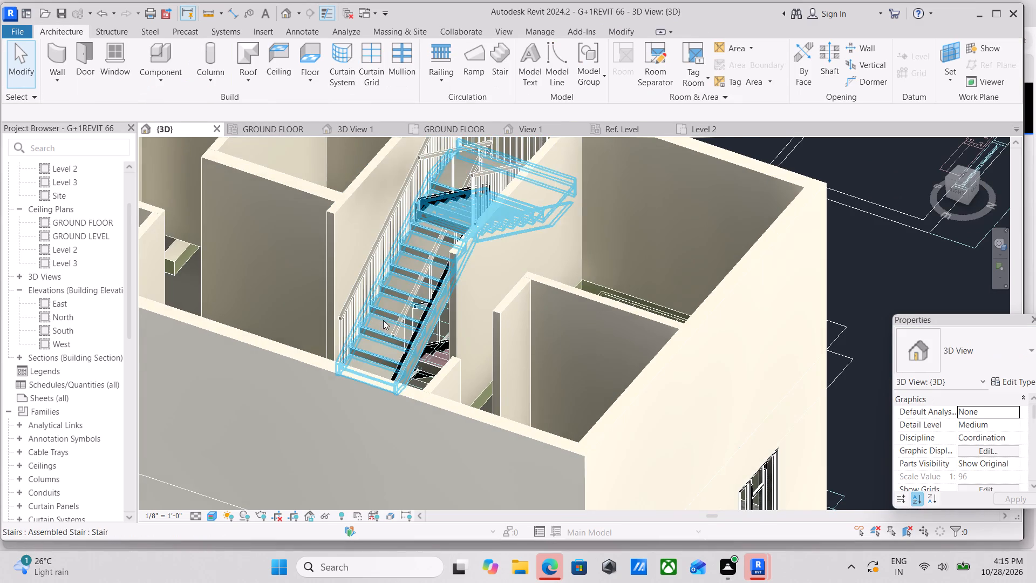
Change the upper staircase's outer railing from Handrail - Rectangular to the GLASS PANEL RAILING type.
{"action": "scroll", "coordinate": [385, 318], "scroll_direction": "down", "scroll_amount": 2}
{"action": "middle_click_drag", "start_coordinate": [421, 336], "coordinate": [570, 382], "text": "ctrl"}
{"action": "scroll", "coordinate": [458, 368], "scroll_direction": "down", "scroll_amount": 4}
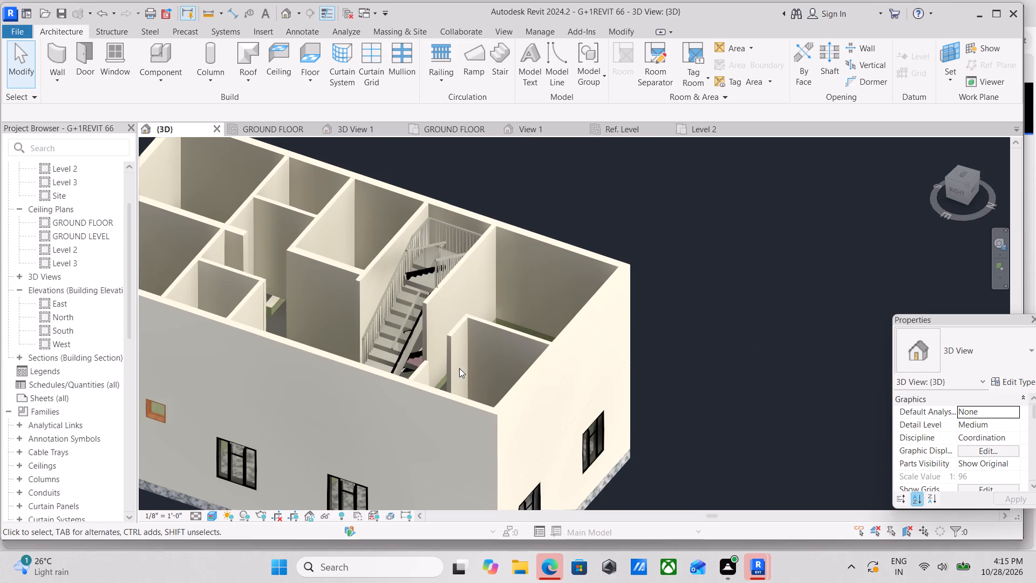
{"action": "middle_click_drag", "start_coordinate": [439, 331], "coordinate": [614, 377], "text": "shift"}
{"action": "scroll", "coordinate": [448, 250], "scroll_direction": "up", "scroll_amount": 3}
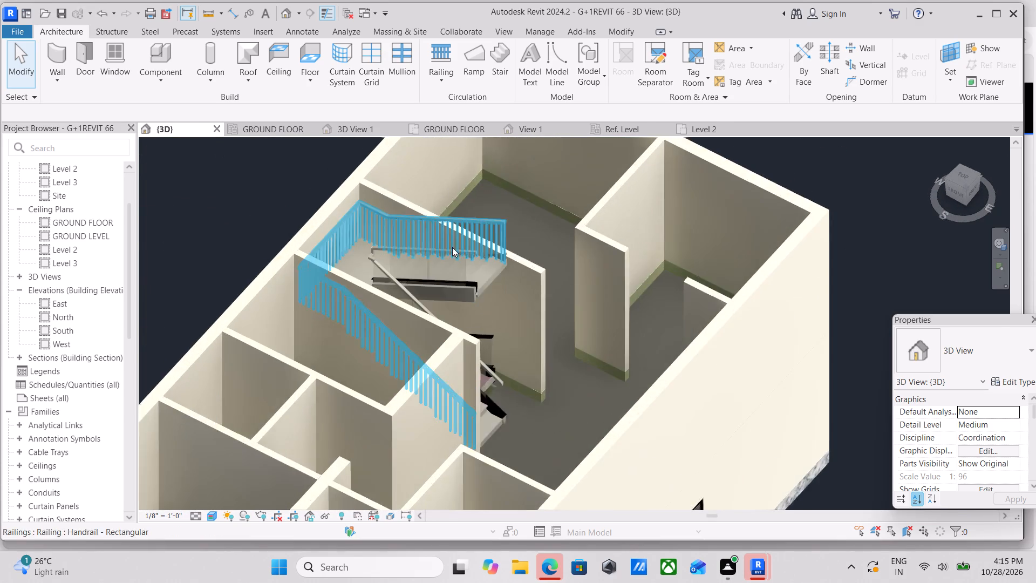
{"action": "scroll", "coordinate": [452, 247], "scroll_direction": "up", "scroll_amount": 3}
{"action": "left_click", "coordinate": [495, 215]}
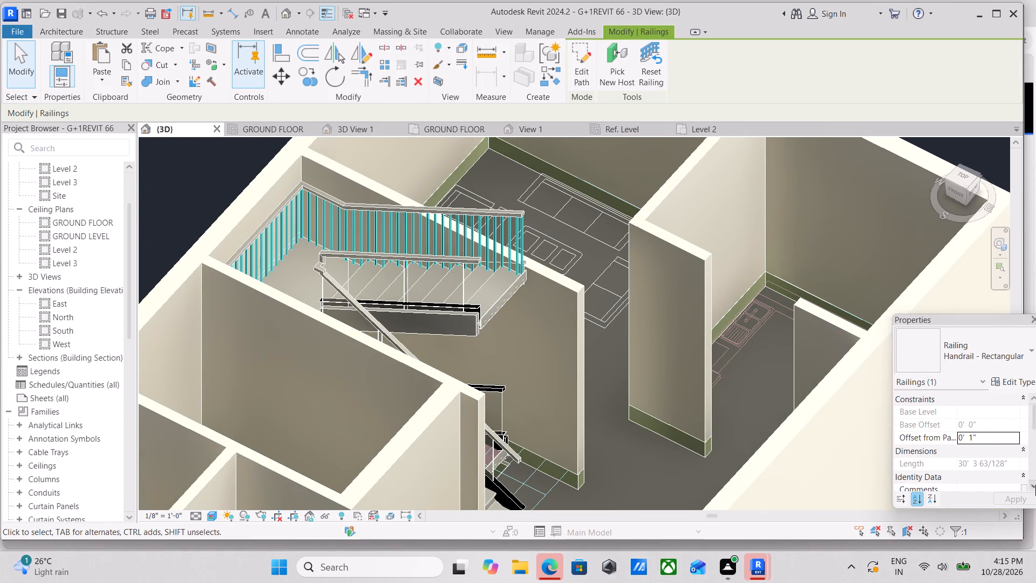
{"action": "left_click", "coordinate": [1026, 358]}
{"action": "left_click", "coordinate": [989, 438]}
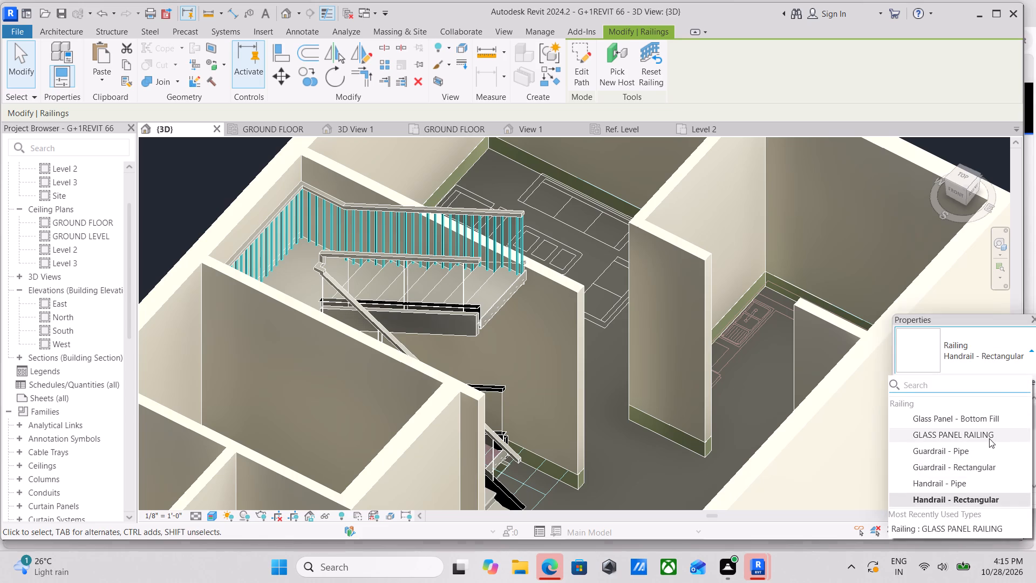
Examine the upper staircase's glass railings and the tread finish of the ground-floor stair below it.
{"action": "middle_click_drag", "start_coordinate": [452, 311], "coordinate": [310, 309]}
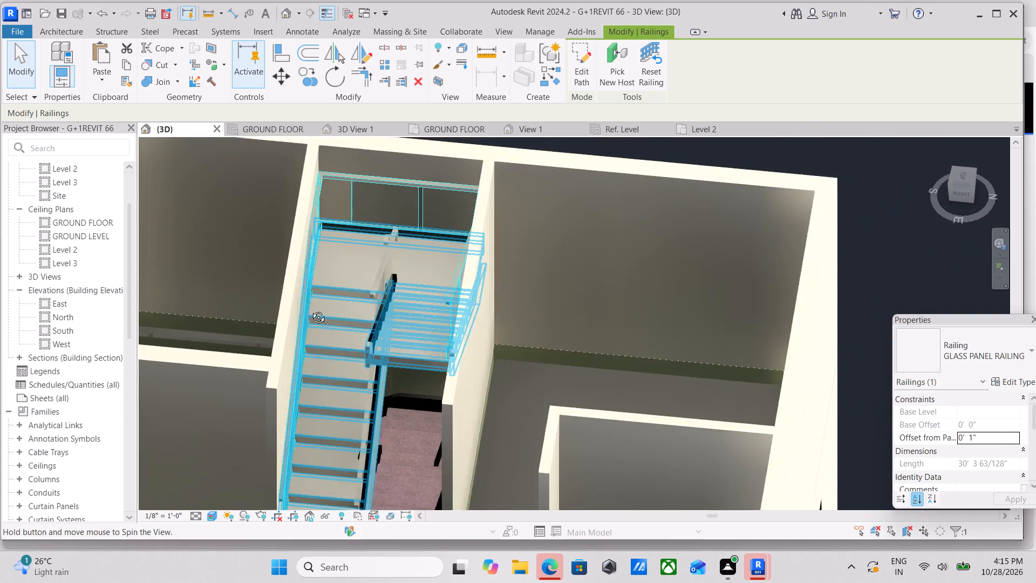
{"action": "middle_click_drag", "start_coordinate": [310, 309], "coordinate": [402, 234]}
{"action": "middle_click_drag", "start_coordinate": [493, 358], "coordinate": [399, 372]}
{"action": "middle_click_drag", "start_coordinate": [475, 418], "coordinate": [370, 419]}
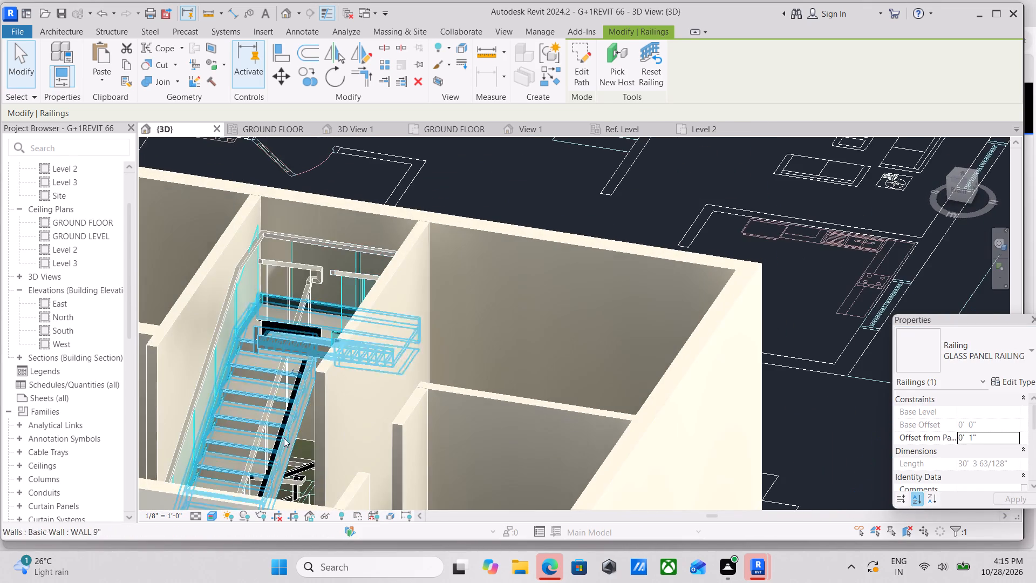
{"action": "middle_click_drag", "start_coordinate": [276, 445], "coordinate": [356, 312]}
{"action": "scroll", "coordinate": [356, 386], "scroll_direction": "up", "scroll_amount": 1}
{"action": "middle_click_drag", "start_coordinate": [356, 386], "coordinate": [391, 514], "text": "shift"}
{"action": "scroll", "coordinate": [407, 398], "scroll_direction": "up", "scroll_amount": 2}
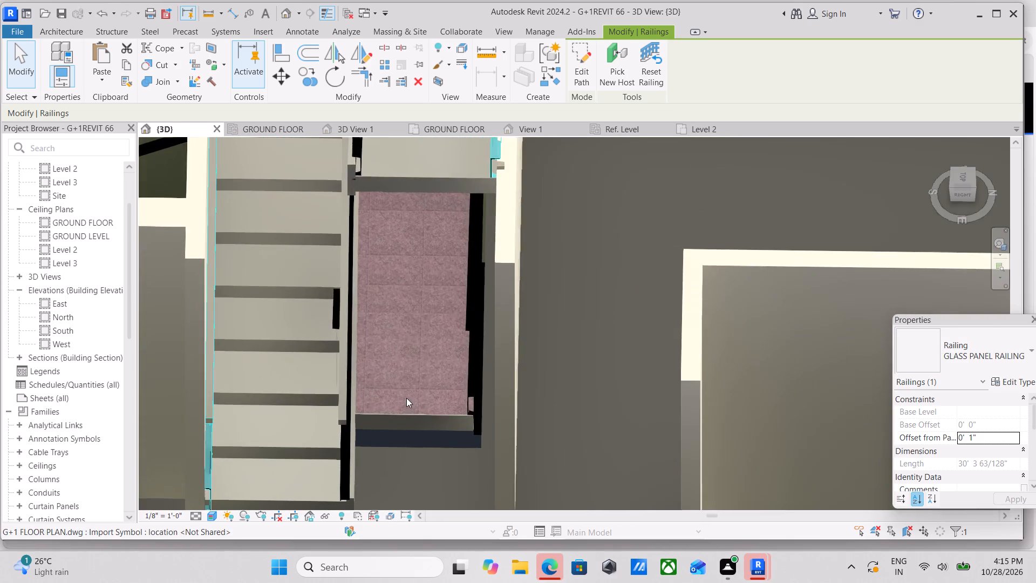
{"action": "scroll", "coordinate": [406, 398], "scroll_direction": "up", "scroll_amount": 3}
{"action": "scroll", "coordinate": [423, 411], "scroll_direction": "down", "scroll_amount": 1}
{"action": "middle_click_drag", "start_coordinate": [423, 411], "coordinate": [454, 434]}
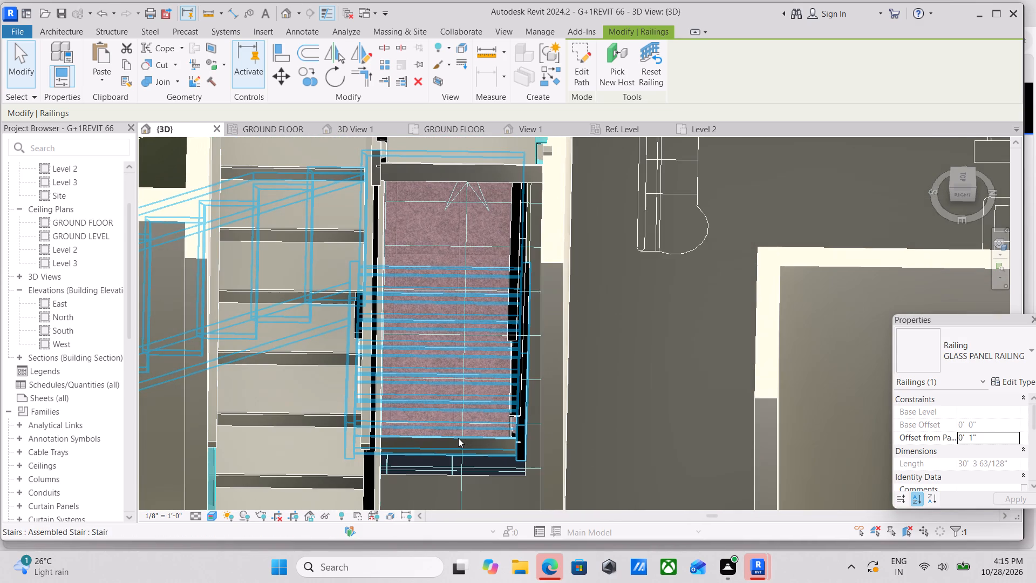
Paint one tread on the lower flight of the upper staircase with the MARBLE PAINT material.
{"action": "type", "text": "pt"}
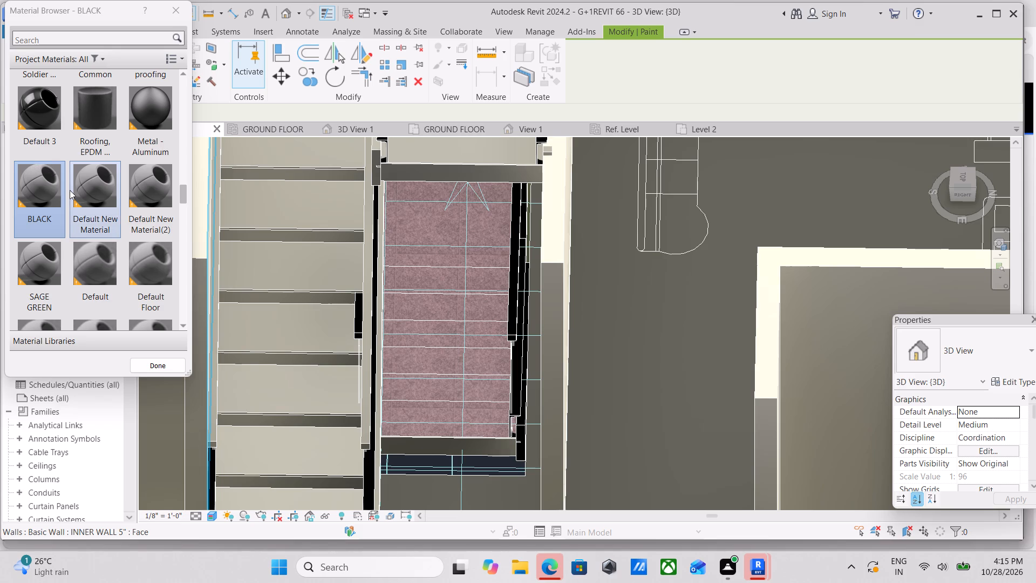
{"action": "scroll", "coordinate": [70, 190], "scroll_direction": "down", "scroll_amount": 1}
{"action": "scroll", "coordinate": [69, 198], "scroll_direction": "up", "scroll_amount": 2}
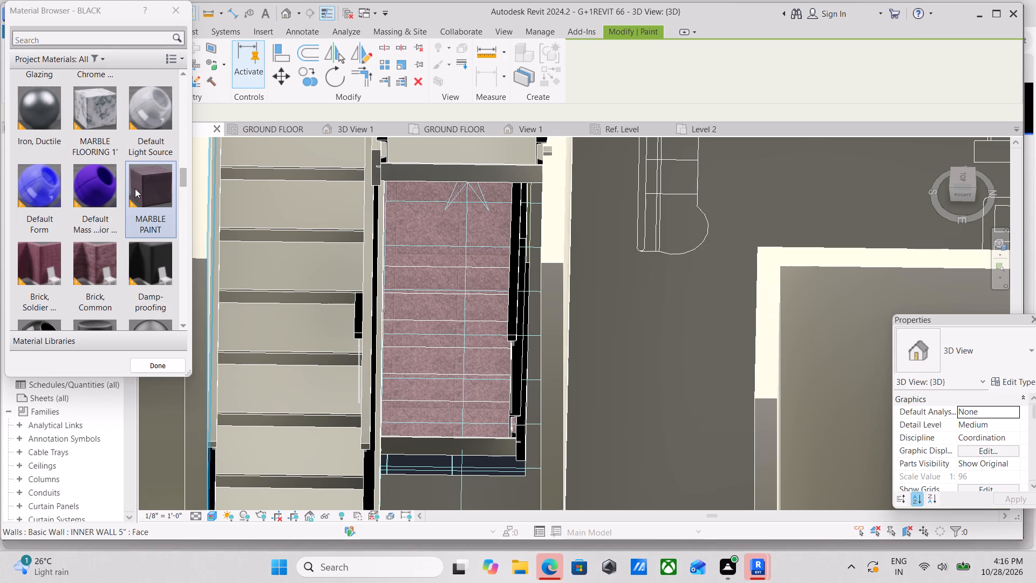
{"action": "double_click", "coordinate": [148, 201]}
{"action": "scroll", "coordinate": [370, 315], "scroll_direction": "up", "scroll_amount": 3}
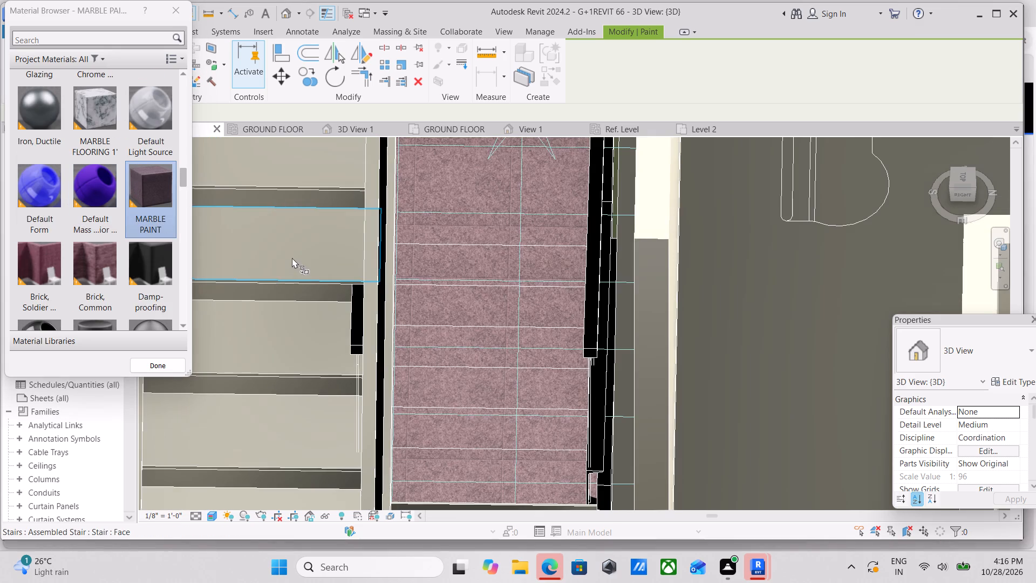
{"action": "left_click", "coordinate": [292, 255]}
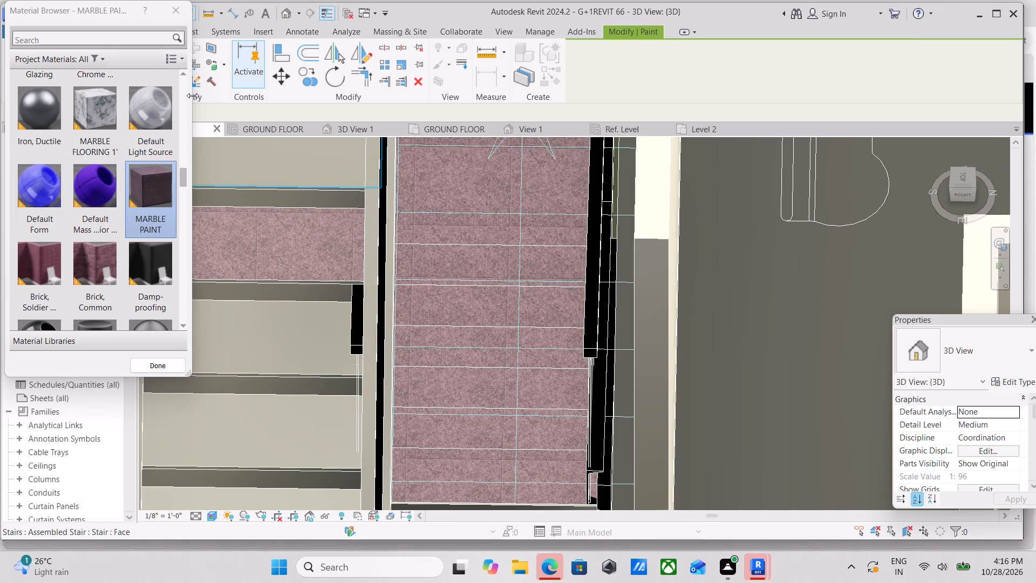
{"action": "left_click", "coordinate": [181, 11]}
Paint the riser and tread below the marble tread, plus the following riser and its thin nosing faces, with MARBLE PAINT.
{"action": "scroll", "coordinate": [230, 291], "scroll_direction": "up", "scroll_amount": 3}
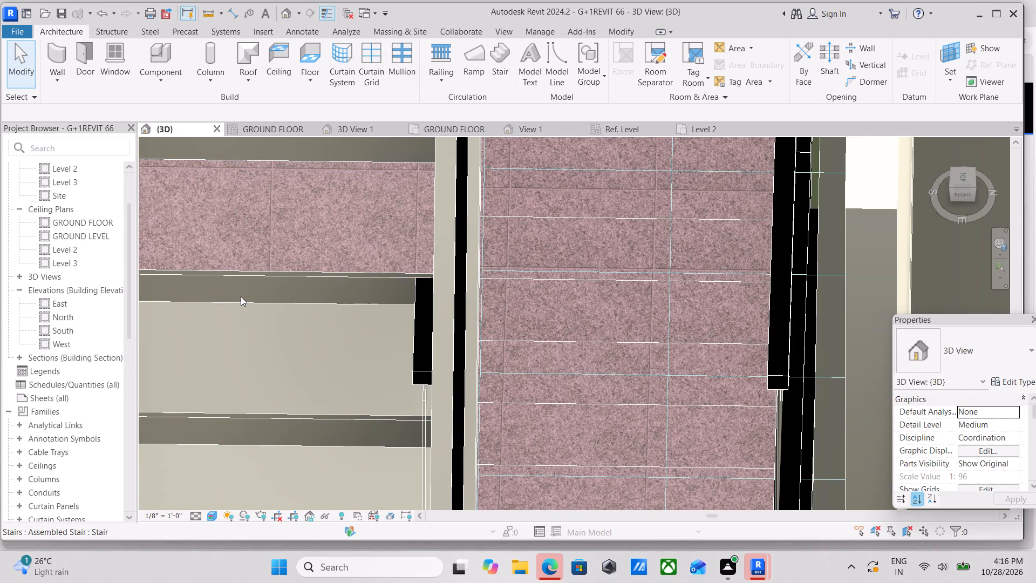
{"action": "type", "text": "pt"}
{"action": "left_click", "coordinate": [169, 200]}
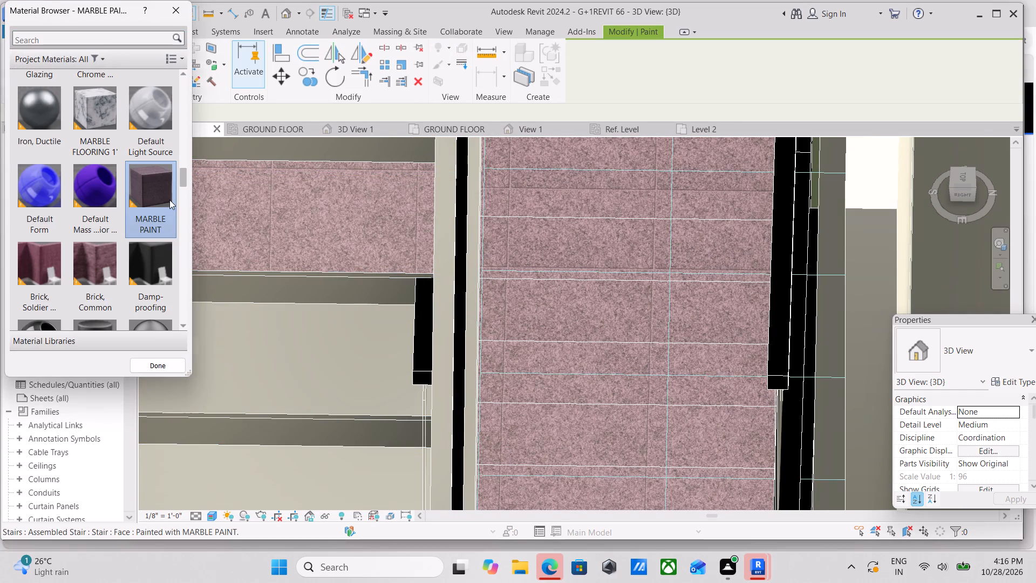
{"action": "left_click", "coordinate": [257, 291]}
{"action": "left_click", "coordinate": [264, 357]}
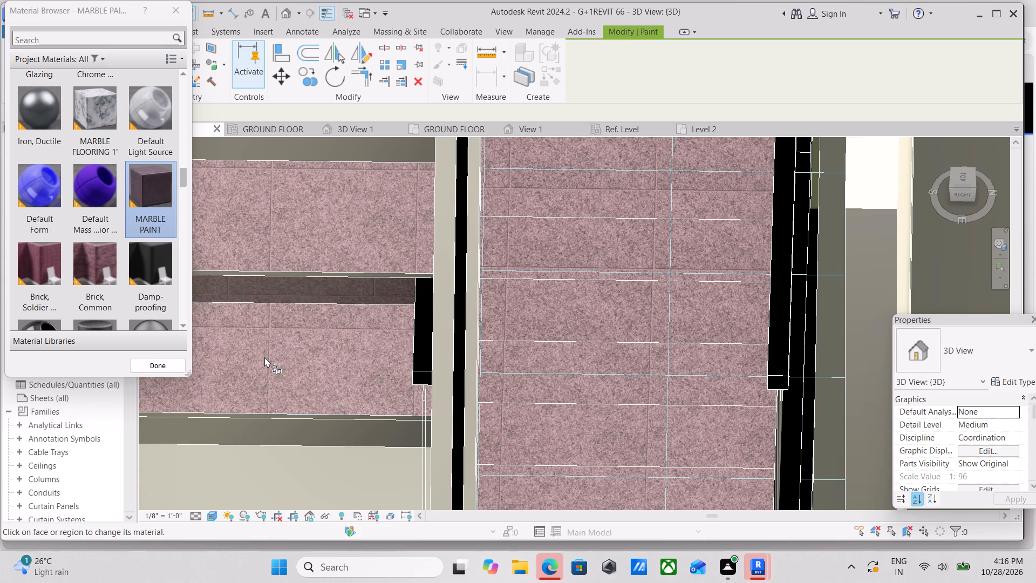
{"action": "scroll", "coordinate": [278, 347], "scroll_direction": "down", "scroll_amount": 1}
{"action": "middle_click_drag", "start_coordinate": [278, 347], "coordinate": [319, 279]}
{"action": "scroll", "coordinate": [302, 371], "scroll_direction": "up", "scroll_amount": 2}
{"action": "left_click", "coordinate": [313, 344]}
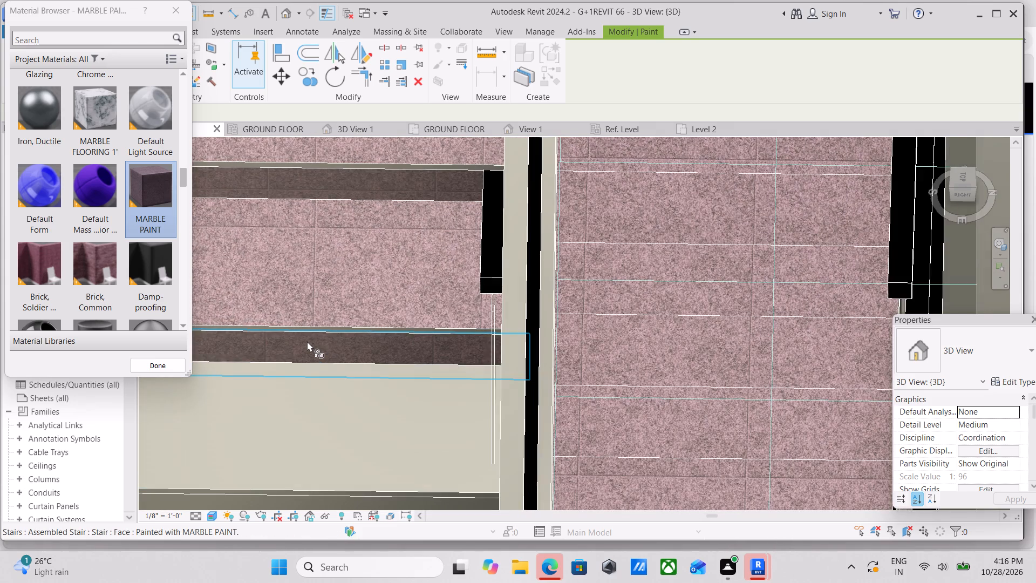
{"action": "scroll", "coordinate": [307, 341], "scroll_direction": "up", "scroll_amount": 6}
{"action": "left_click", "coordinate": [306, 317]}
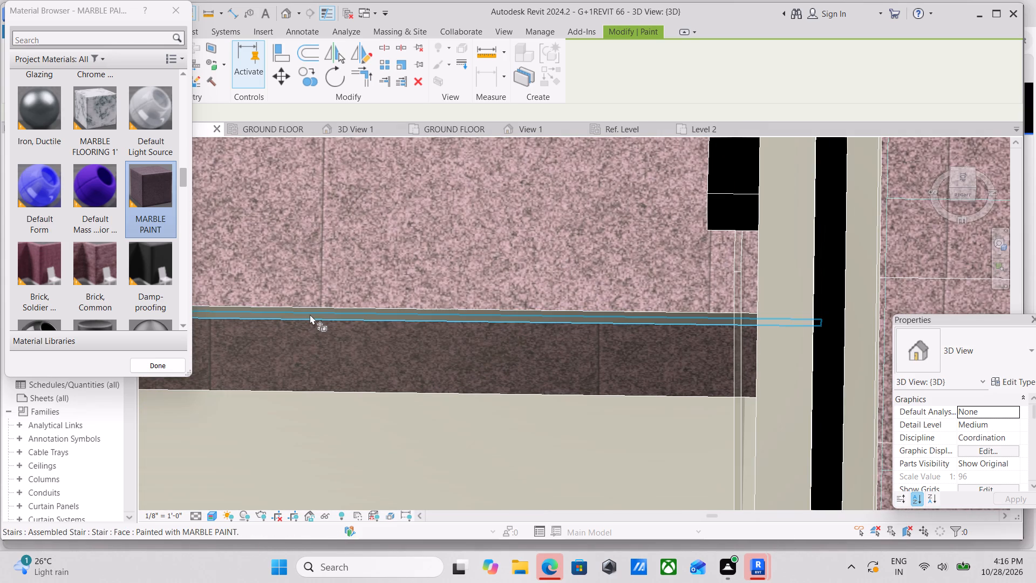
{"action": "left_click", "coordinate": [310, 314]}
Paint the thin nosing face under the first marble tread with MARBLE PAINT.
{"action": "scroll", "coordinate": [320, 308], "scroll_direction": "down", "scroll_amount": 2}
{"action": "middle_click_drag", "start_coordinate": [325, 317], "coordinate": [466, 400]}
{"action": "scroll", "coordinate": [406, 303], "scroll_direction": "down", "scroll_amount": 3}
{"action": "middle_click_drag", "start_coordinate": [407, 317], "coordinate": [465, 475]}
{"action": "scroll", "coordinate": [439, 348], "scroll_direction": "up", "scroll_amount": 2}
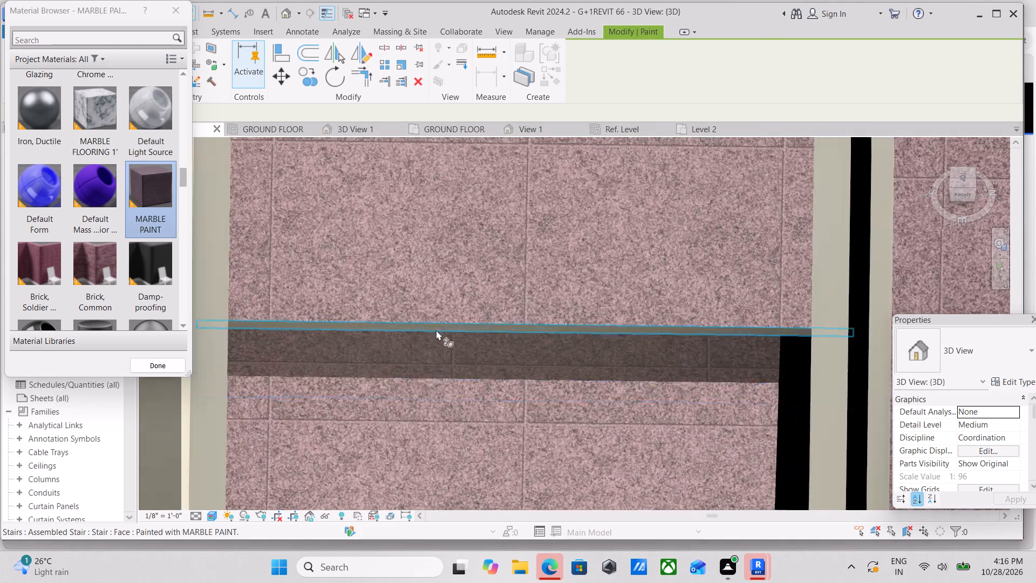
{"action": "scroll", "coordinate": [436, 330], "scroll_direction": "up", "scroll_amount": 6}
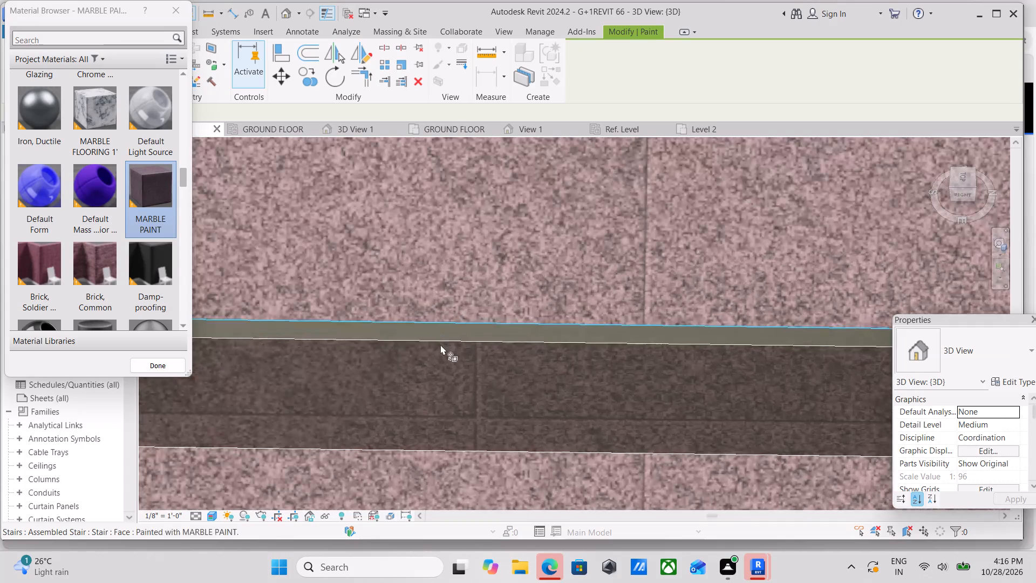
{"action": "left_click", "coordinate": [446, 333]}
Paint the riser above the first marble tread, its nosing face and the next tread up with MARBLE PAINT.
{"action": "scroll", "coordinate": [446, 333], "scroll_direction": "down", "scroll_amount": 3}
{"action": "middle_click_drag", "start_coordinate": [449, 360], "coordinate": [487, 527]}
{"action": "scroll", "coordinate": [484, 321], "scroll_direction": "down", "scroll_amount": 2}
{"action": "middle_click_drag", "start_coordinate": [484, 321], "coordinate": [502, 468]}
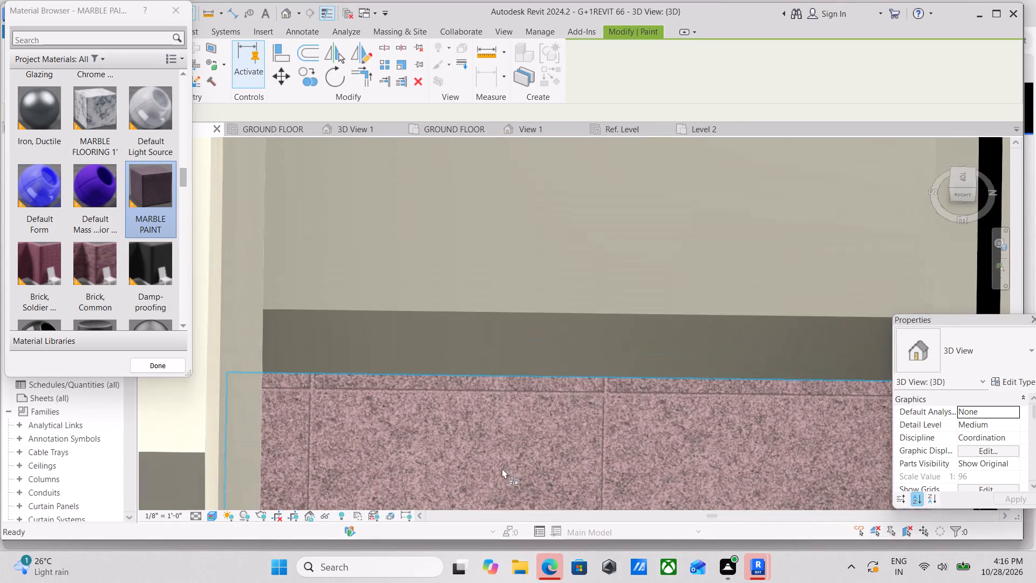
{"action": "left_click", "coordinate": [491, 352]}
{"action": "scroll", "coordinate": [493, 322], "scroll_direction": "up", "scroll_amount": 6}
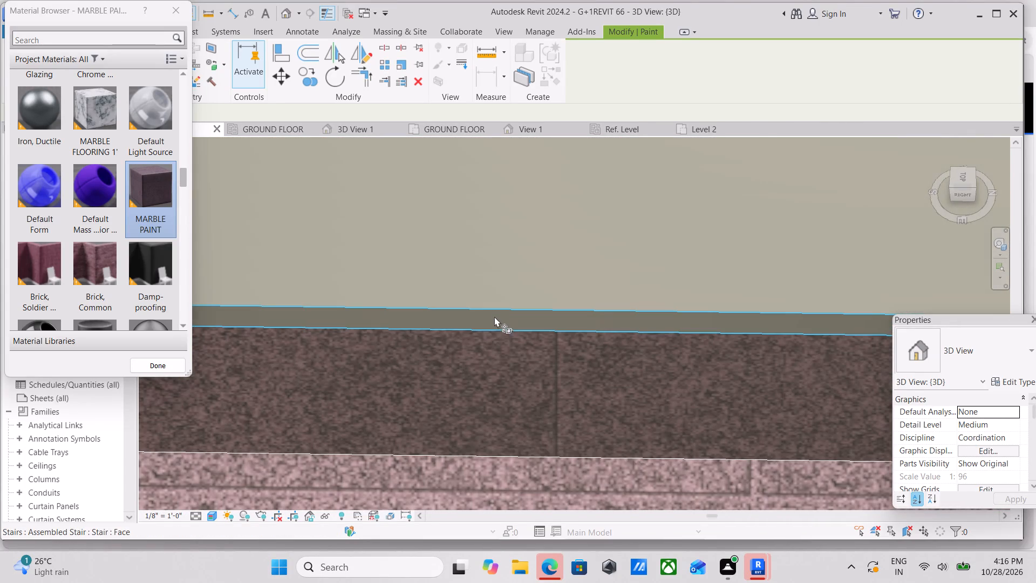
{"action": "left_click", "coordinate": [495, 318]}
{"action": "scroll", "coordinate": [495, 318], "scroll_direction": "down", "scroll_amount": 2}
{"action": "middle_click_drag", "start_coordinate": [495, 318], "coordinate": [512, 468]}
{"action": "left_click", "coordinate": [512, 370]}
Paint the following tread up the lower flight, with the riser and nosing face beneath it, using MARBLE PAINT.
{"action": "scroll", "coordinate": [512, 370], "scroll_direction": "down", "scroll_amount": 4}
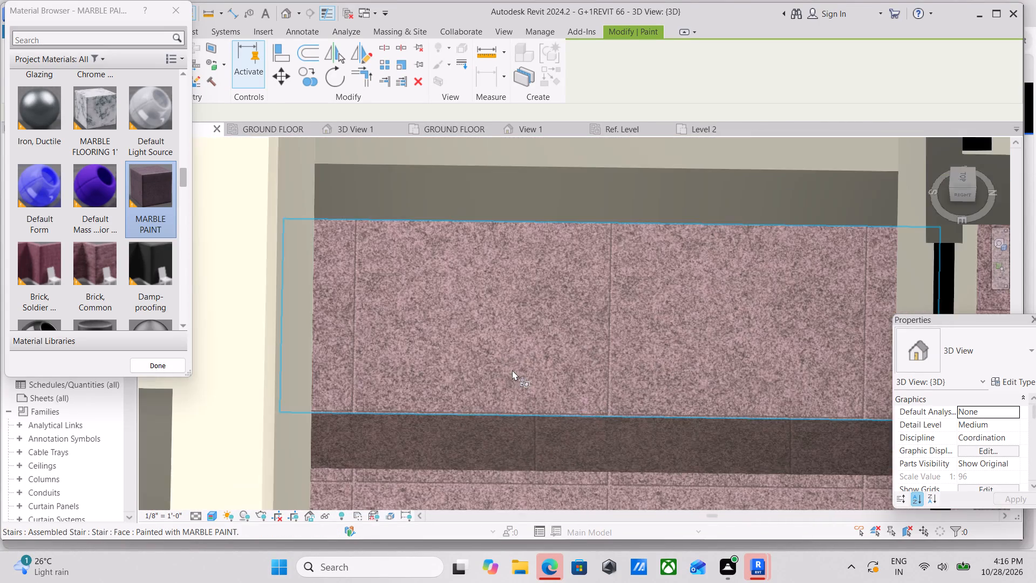
{"action": "scroll", "coordinate": [512, 370], "scroll_direction": "down", "scroll_amount": 5}
{"action": "middle_click_drag", "start_coordinate": [512, 370], "coordinate": [507, 502]}
{"action": "left_click", "coordinate": [517, 357]}
{"action": "scroll", "coordinate": [512, 385], "scroll_direction": "up", "scroll_amount": 4}
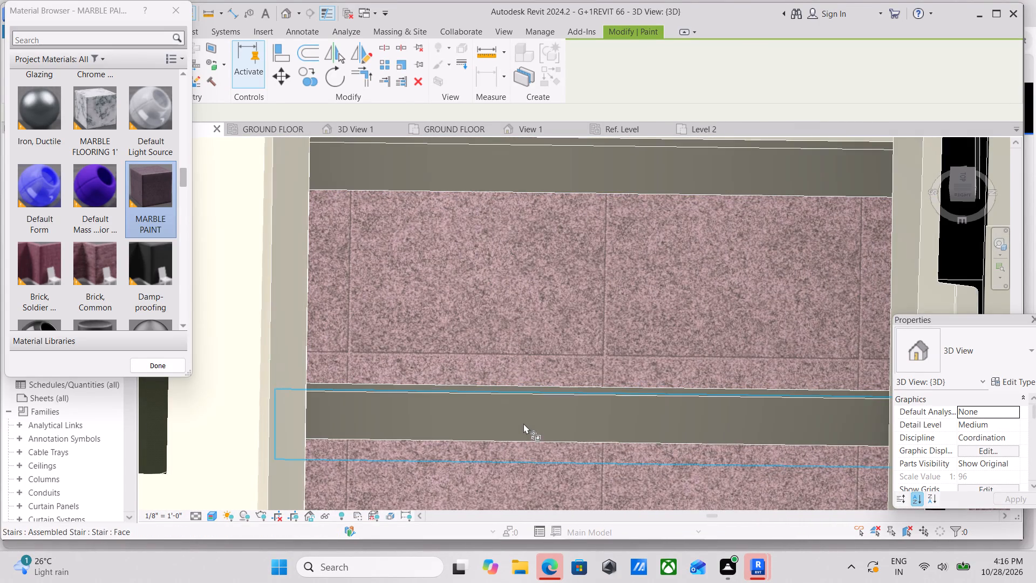
{"action": "left_click", "coordinate": [524, 421]}
{"action": "scroll", "coordinate": [528, 374], "scroll_direction": "up", "scroll_amount": 7}
{"action": "left_click", "coordinate": [521, 417]}
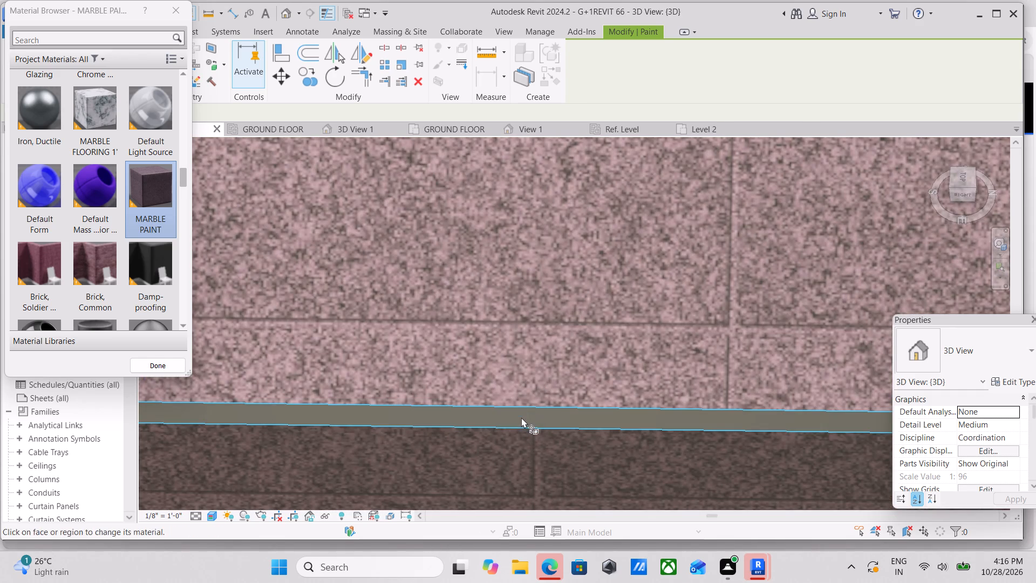
Continue up the lower flight, painting the next riser, its nosing face and the tread above with MARBLE PAINT.
{"action": "scroll", "coordinate": [521, 417], "scroll_direction": "down", "scroll_amount": 5}
{"action": "scroll", "coordinate": [526, 322], "scroll_direction": "down", "scroll_amount": 2}
{"action": "middle_click_drag", "start_coordinate": [526, 322], "coordinate": [529, 533]}
{"action": "left_click", "coordinate": [503, 375]}
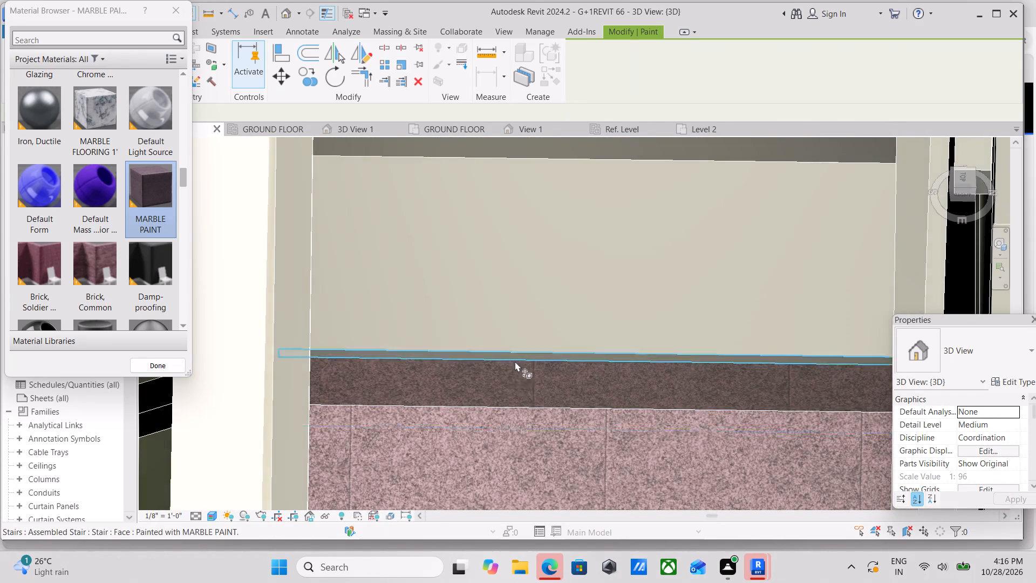
{"action": "scroll", "coordinate": [516, 360], "scroll_direction": "up", "scroll_amount": 6}
{"action": "left_click", "coordinate": [516, 353]}
{"action": "scroll", "coordinate": [516, 353], "scroll_direction": "down", "scroll_amount": 3}
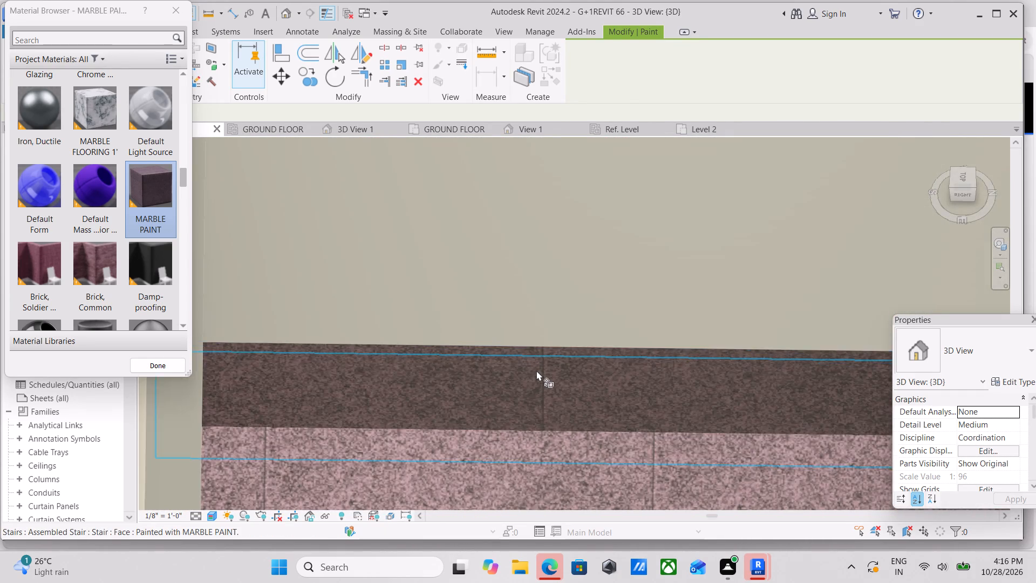
{"action": "scroll", "coordinate": [536, 370], "scroll_direction": "up", "scroll_amount": 1}
{"action": "scroll", "coordinate": [538, 368], "scroll_direction": "down", "scroll_amount": 2}
{"action": "middle_click_drag", "start_coordinate": [538, 368], "coordinate": [549, 456]}
{"action": "left_click", "coordinate": [549, 342]}
Apply MARBLE PAINT to the next unpainted riser up the flight, its nosing face and the tread above.
{"action": "scroll", "coordinate": [549, 342], "scroll_direction": "down", "scroll_amount": 3}
{"action": "middle_click_drag", "start_coordinate": [549, 342], "coordinate": [544, 548]}
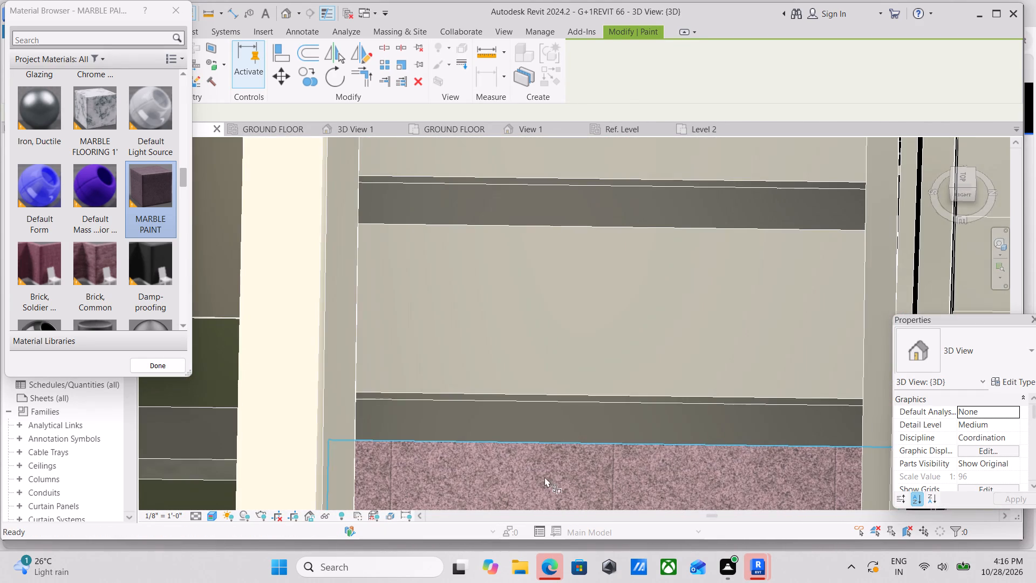
{"action": "left_click", "coordinate": [548, 423]}
{"action": "scroll", "coordinate": [548, 421], "scroll_direction": "up", "scroll_amount": 9}
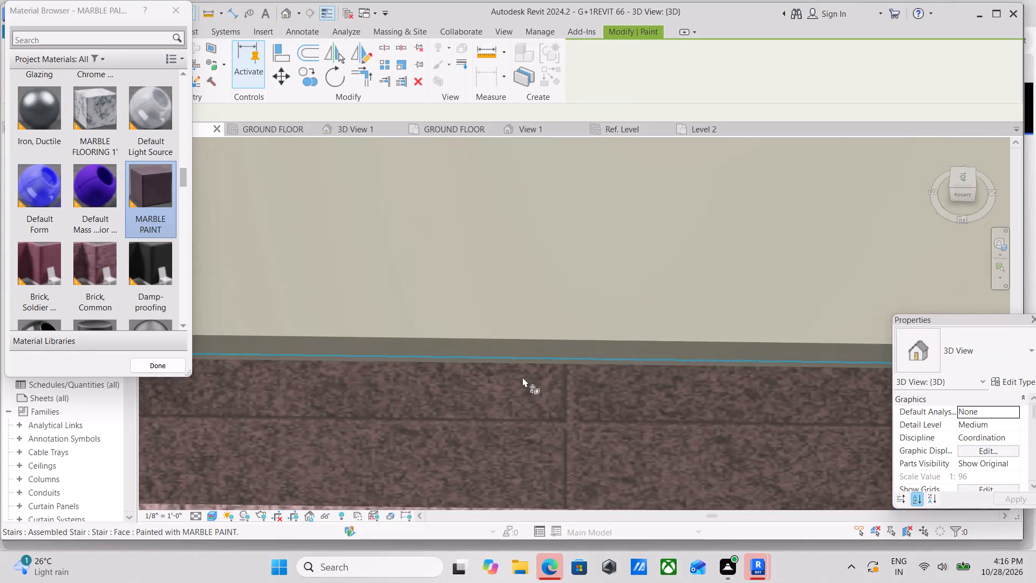
{"action": "left_click", "coordinate": [518, 355]}
{"action": "scroll", "coordinate": [518, 355], "scroll_direction": "down", "scroll_amount": 6}
{"action": "middle_click_drag", "start_coordinate": [533, 346], "coordinate": [531, 451]}
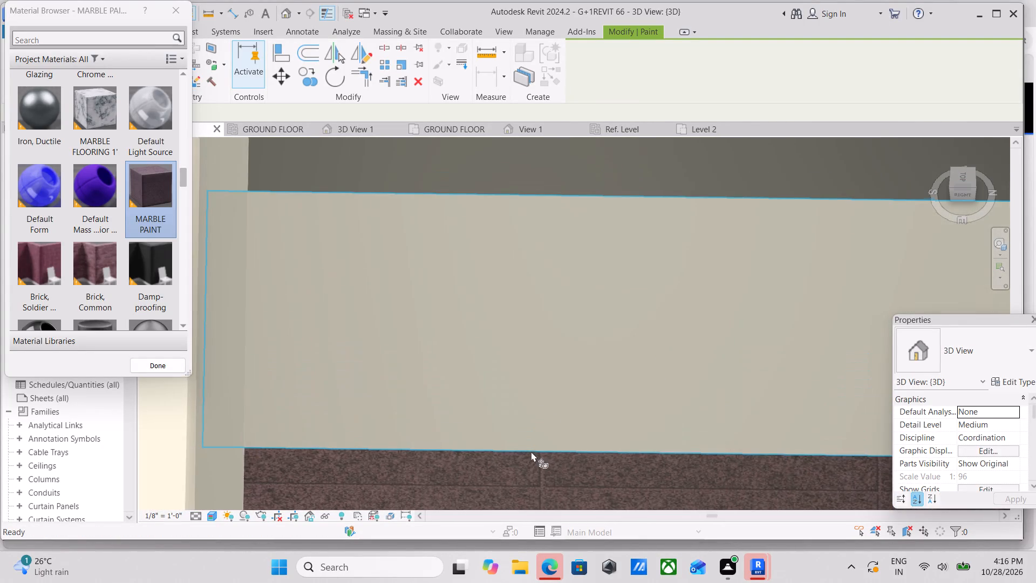
{"action": "left_click", "coordinate": [529, 352]}
Paint the last riser at the top of the lower flight, the landing surface and its nosing face with MARBLE PAINT.
{"action": "scroll", "coordinate": [529, 352], "scroll_direction": "down", "scroll_amount": 3}
{"action": "middle_click_drag", "start_coordinate": [529, 352], "coordinate": [533, 542]}
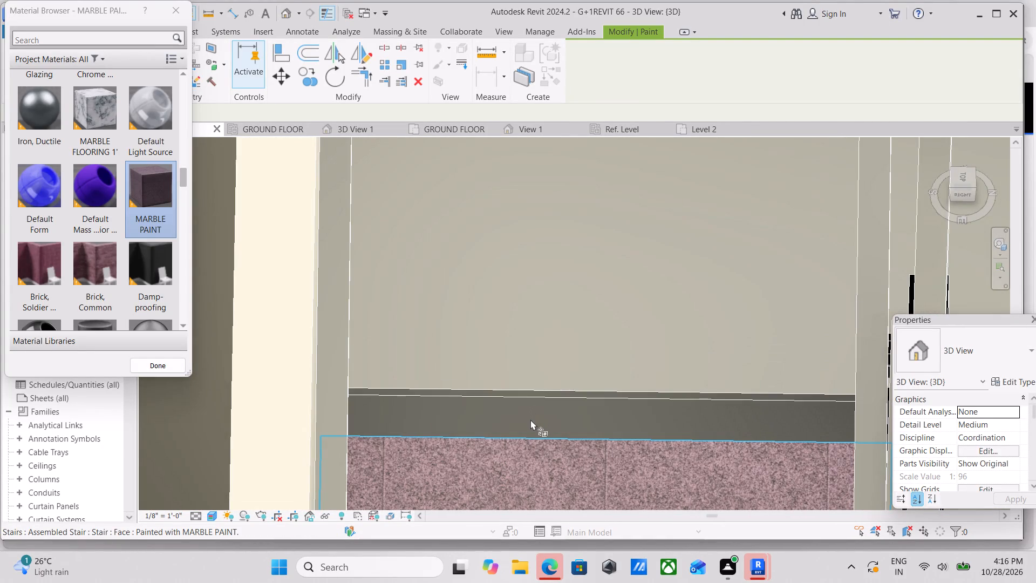
{"action": "left_click", "coordinate": [530, 419]}
{"action": "scroll", "coordinate": [536, 402], "scroll_direction": "up", "scroll_amount": 4}
{"action": "left_click", "coordinate": [530, 386]}
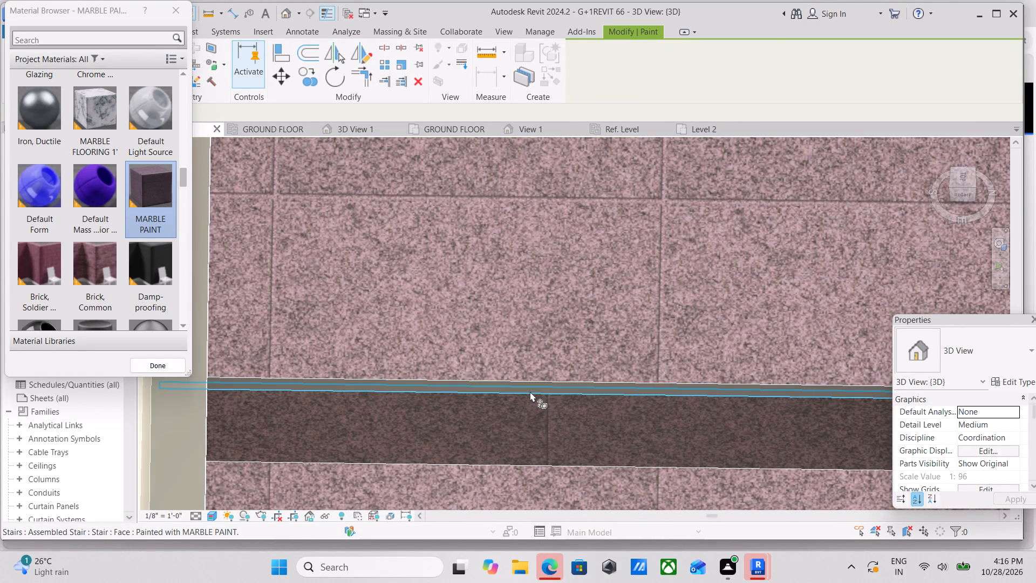
{"action": "scroll", "coordinate": [523, 394], "scroll_direction": "up", "scroll_amount": 1}
{"action": "left_click", "coordinate": [509, 387]}
Paint the two bare strips under a tread's nosing on the lower flight with MARBLE PAINT.
{"action": "scroll", "coordinate": [548, 389], "scroll_direction": "down", "scroll_amount": 7}
{"action": "middle_click_drag", "start_coordinate": [601, 475], "coordinate": [601, 582]}
{"action": "scroll", "coordinate": [614, 434], "scroll_direction": "down", "scroll_amount": 6}
{"action": "middle_click_drag", "start_coordinate": [686, 477], "coordinate": [711, 367]}
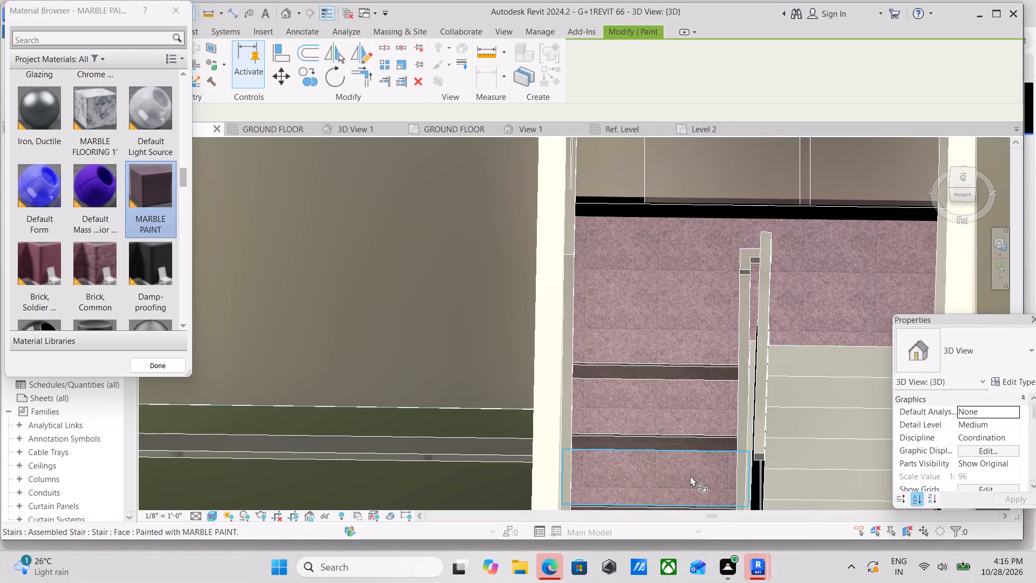
{"action": "middle_click_drag", "start_coordinate": [690, 480], "coordinate": [724, 351], "text": "shift"}
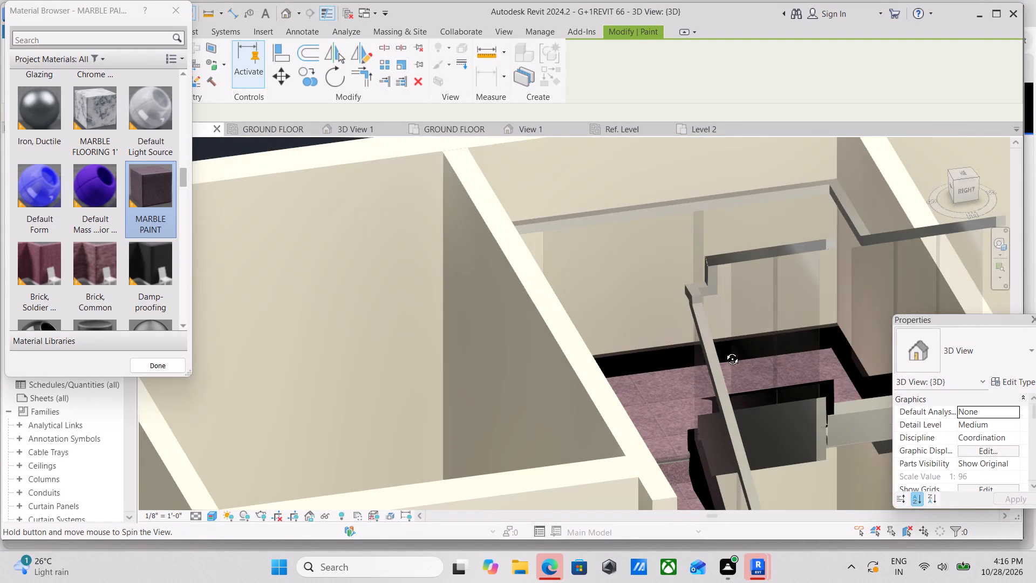
{"action": "middle_click_drag", "start_coordinate": [724, 351], "coordinate": [646, 331], "text": "shift"}
{"action": "middle_click_drag", "start_coordinate": [661, 439], "coordinate": [705, 340]}
{"action": "scroll", "coordinate": [714, 405], "scroll_direction": "up", "scroll_amount": 1, "text": "shift"}
{"action": "middle_click_drag", "start_coordinate": [714, 405], "coordinate": [740, 355], "text": "shift"}
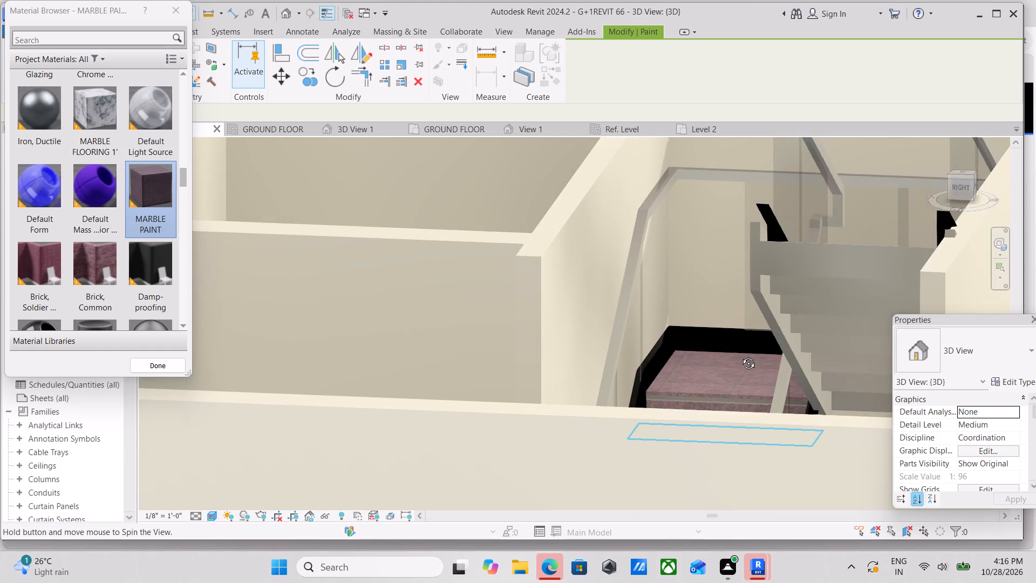
{"action": "middle_click_drag", "start_coordinate": [740, 355], "coordinate": [743, 389], "text": "shift"}
{"action": "scroll", "coordinate": [737, 445], "scroll_direction": "up", "scroll_amount": 12}
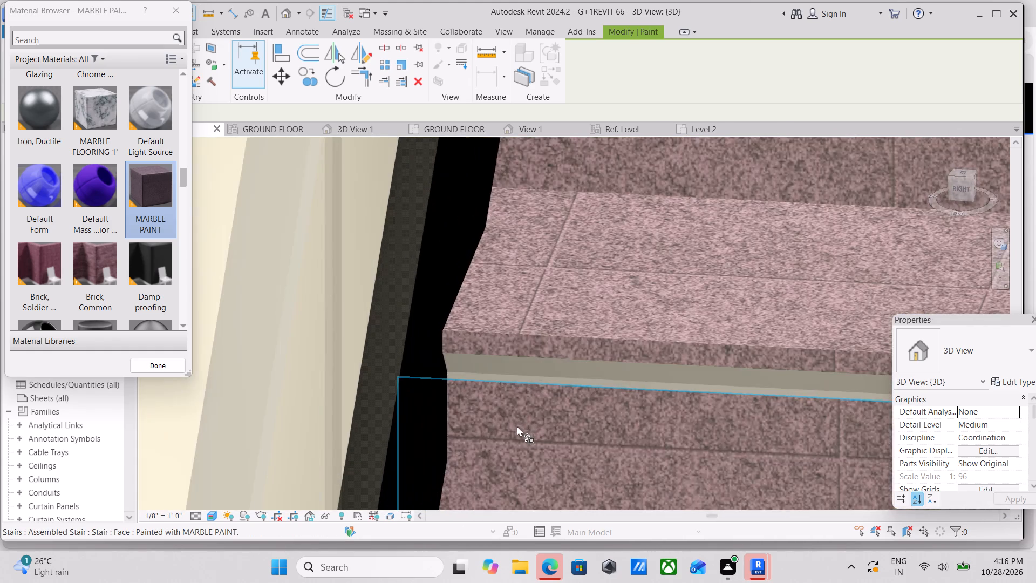
{"action": "scroll", "coordinate": [517, 426], "scroll_direction": "up", "scroll_amount": 4}
{"action": "left_click", "coordinate": [542, 356]}
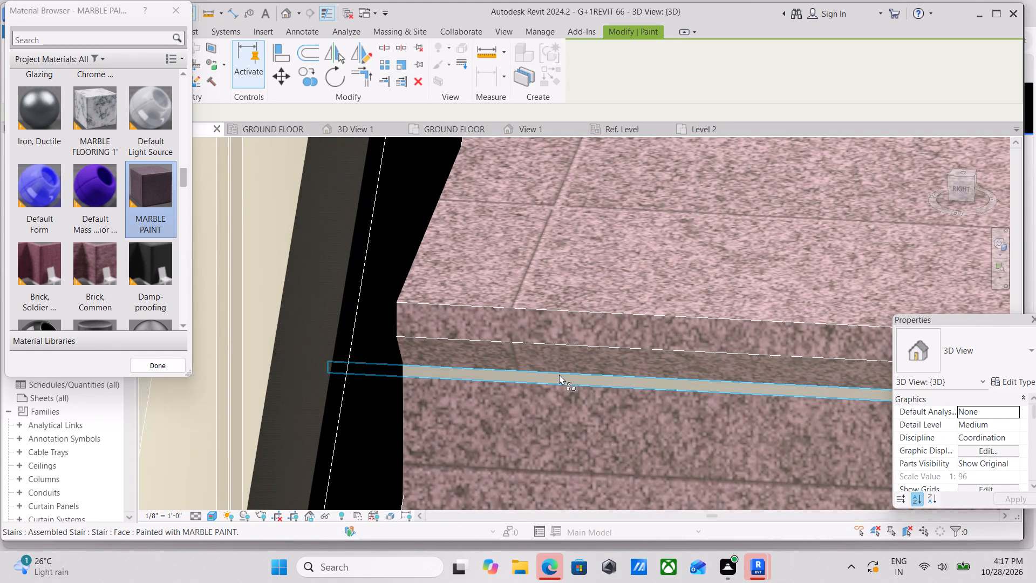
{"action": "left_click", "coordinate": [559, 375]}
Apply MARBLE PAINT to the bare nosing underside and thin riser strip of the step above.
{"action": "scroll", "coordinate": [572, 385], "scroll_direction": "down", "scroll_amount": 6}
{"action": "middle_click_drag", "start_coordinate": [581, 384], "coordinate": [487, 429]}
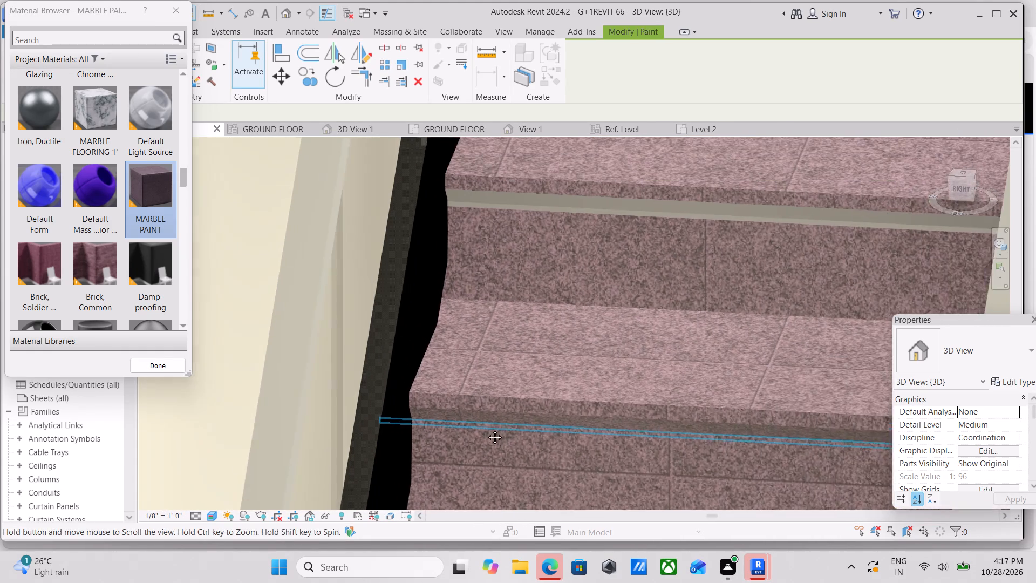
{"action": "middle_click_drag", "start_coordinate": [487, 429], "coordinate": [492, 429]}
{"action": "middle_click_drag", "start_coordinate": [587, 314], "coordinate": [480, 437]}
{"action": "scroll", "coordinate": [517, 337], "scroll_direction": "up", "scroll_amount": 2}
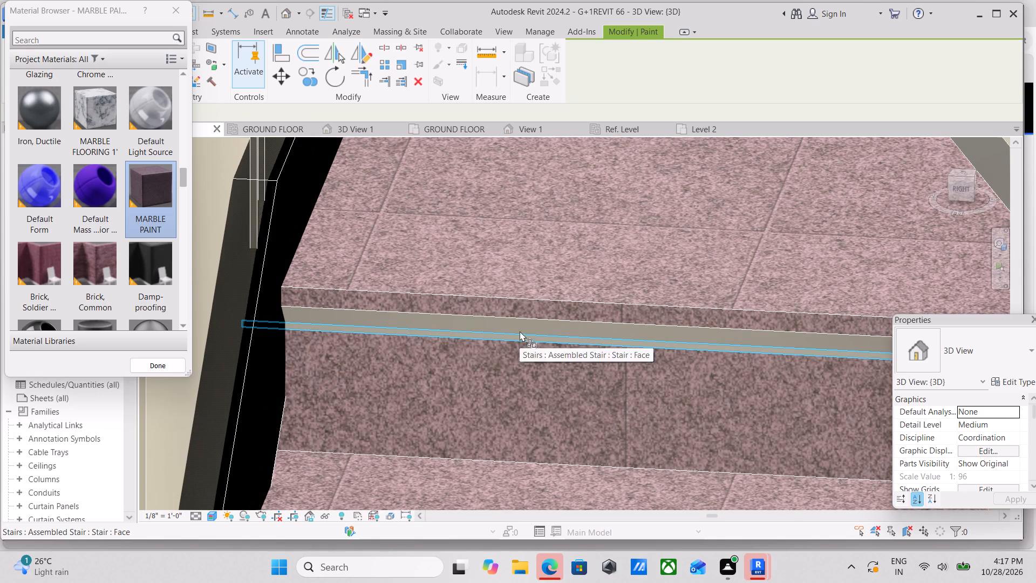
{"action": "left_click", "coordinate": [519, 331]}
{"action": "left_click", "coordinate": [524, 324]}
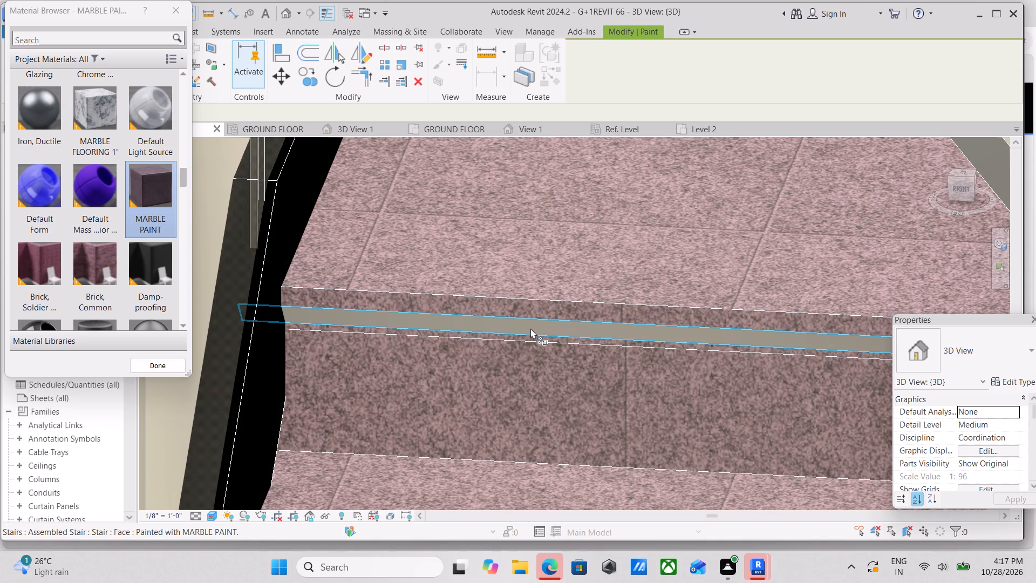
{"action": "left_click", "coordinate": [530, 328]}
Move down the lower flight and paint the next step's bare nosing underside and thin strip with MARBLE PAINT.
{"action": "scroll", "coordinate": [530, 328], "scroll_direction": "down", "scroll_amount": 5}
{"action": "middle_click_drag", "start_coordinate": [462, 378], "coordinate": [497, 335], "text": "shift"}
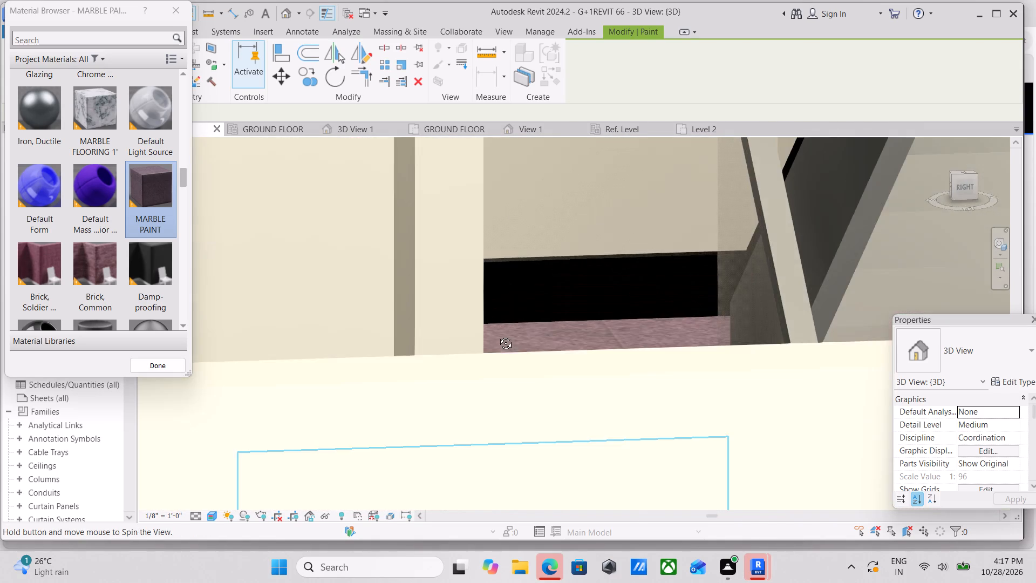
{"action": "middle_click_drag", "start_coordinate": [497, 335], "coordinate": [433, 413], "text": "shift"}
{"action": "middle_click_drag", "start_coordinate": [520, 459], "coordinate": [592, 280]}
{"action": "scroll", "coordinate": [555, 358], "scroll_direction": "down", "scroll_amount": 1}
{"action": "middle_click_drag", "start_coordinate": [563, 438], "coordinate": [590, 372]}
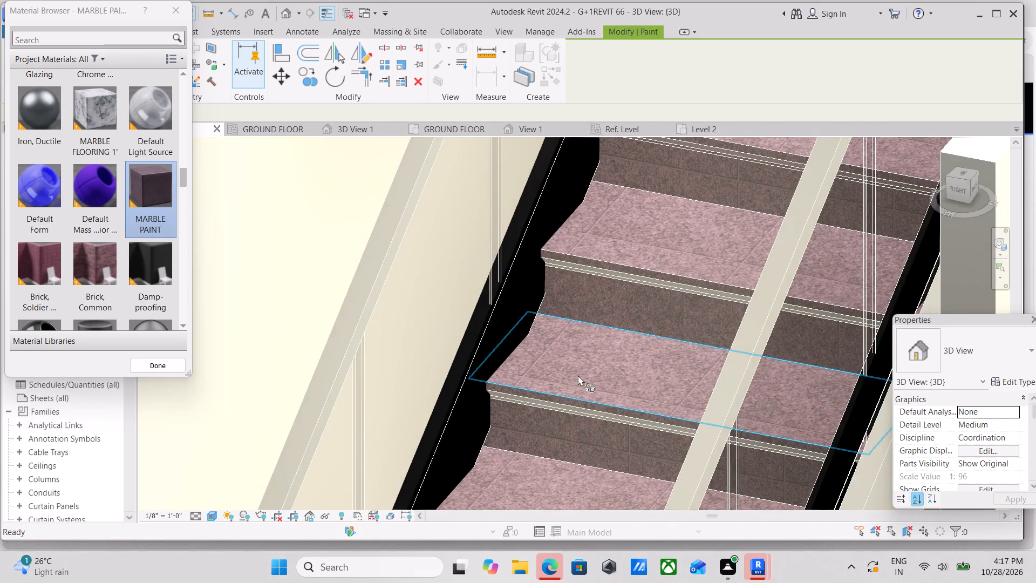
{"action": "scroll", "coordinate": [552, 452], "scroll_direction": "up", "scroll_amount": 10}
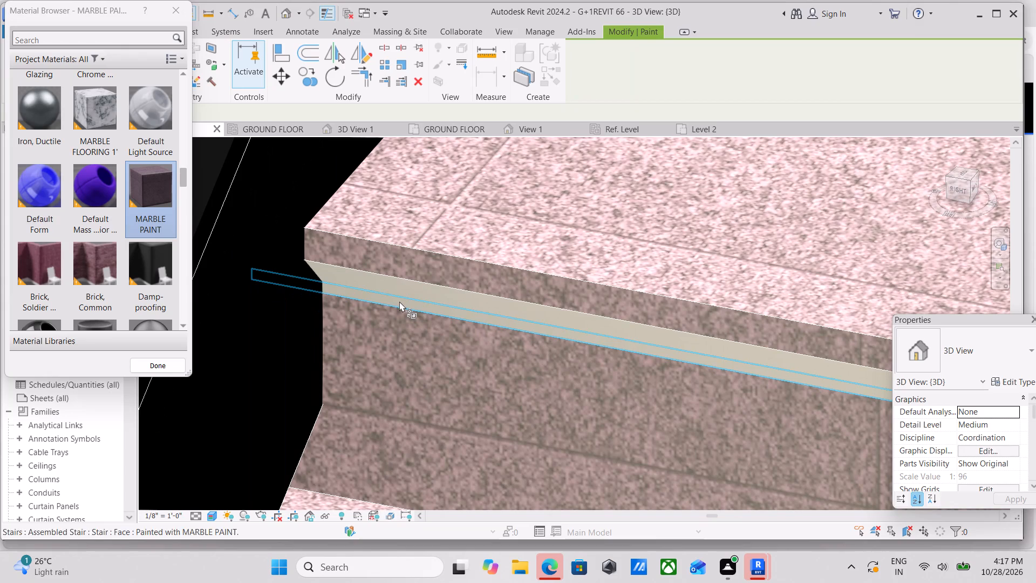
{"action": "left_click", "coordinate": [399, 301]}
{"action": "left_click", "coordinate": [415, 291]}
Cover the unpainted strips beneath the next lower step's nosing with MARBLE PAINT.
{"action": "scroll", "coordinate": [416, 297], "scroll_direction": "down", "scroll_amount": 3}
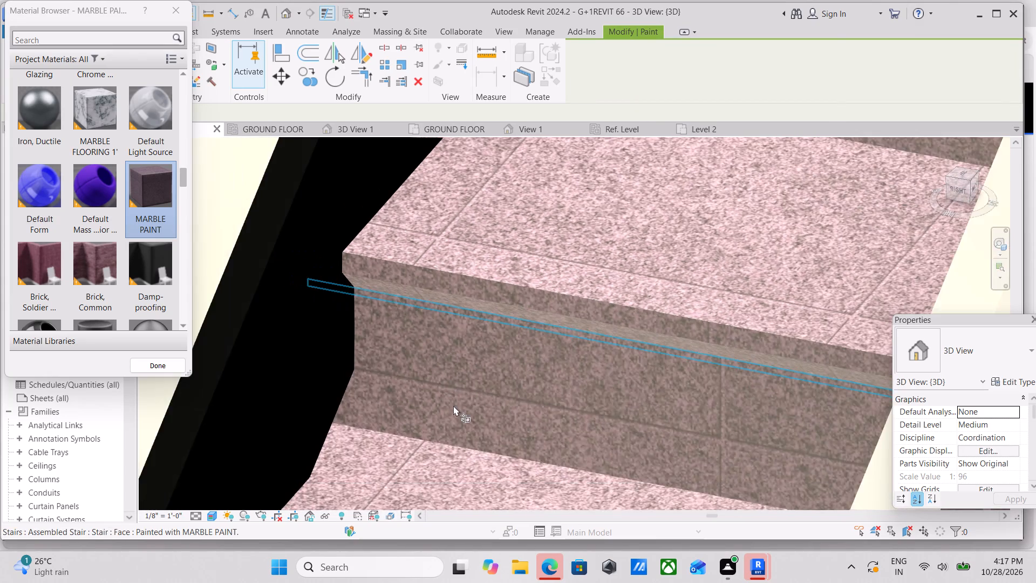
{"action": "scroll", "coordinate": [453, 405], "scroll_direction": "down", "scroll_amount": 1}
{"action": "middle_click_drag", "start_coordinate": [453, 405], "coordinate": [522, 313]}
{"action": "scroll", "coordinate": [513, 383], "scroll_direction": "down", "scroll_amount": 1}
{"action": "middle_click_drag", "start_coordinate": [513, 383], "coordinate": [585, 295]}
{"action": "scroll", "coordinate": [601, 286], "scroll_direction": "down", "scroll_amount": 2}
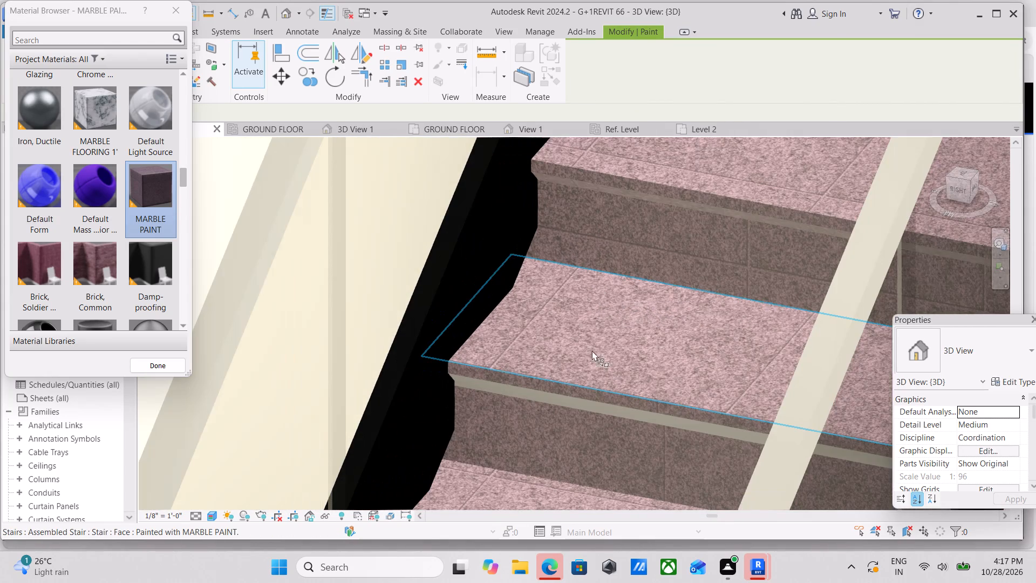
{"action": "middle_click_drag", "start_coordinate": [585, 362], "coordinate": [621, 310]}
{"action": "scroll", "coordinate": [609, 364], "scroll_direction": "up", "scroll_amount": 3}
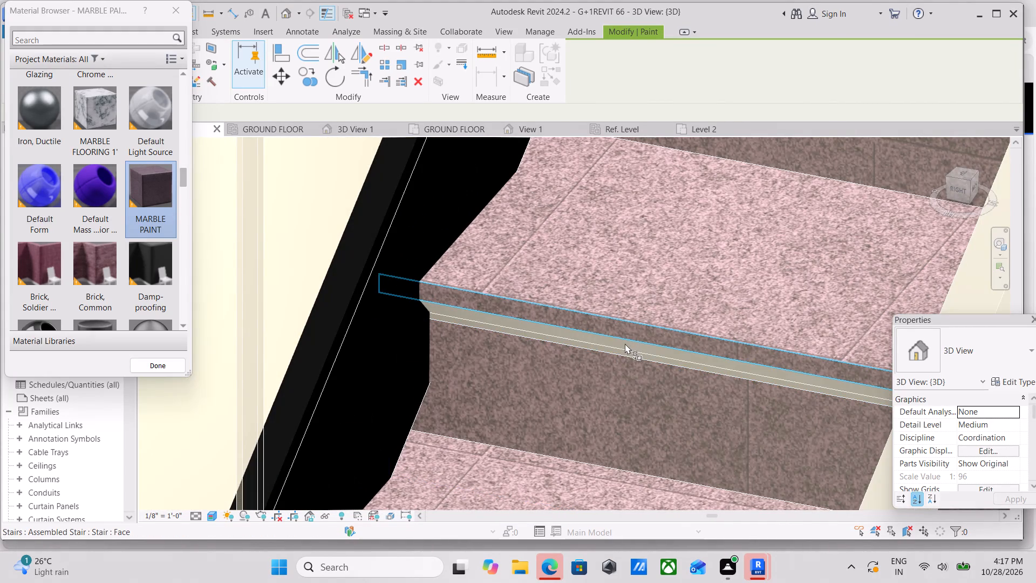
{"action": "left_click", "coordinate": [628, 350]}
{"action": "scroll", "coordinate": [631, 344], "scroll_direction": "up", "scroll_amount": 3}
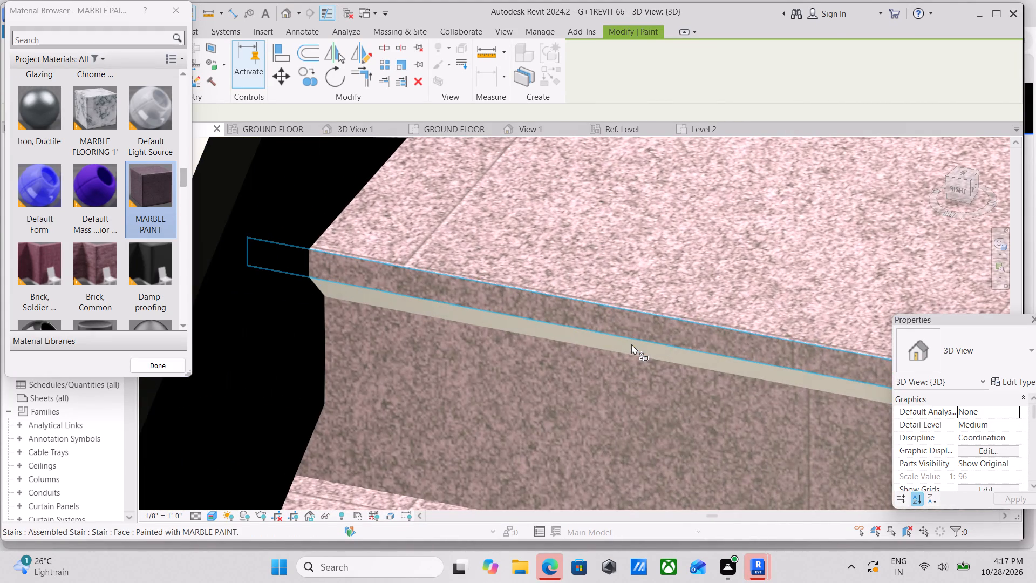
{"action": "left_click", "coordinate": [631, 348]}
Continue down the flight, painting the following step's nosing underside and thin riser strip with MARBLE PAINT.
{"action": "scroll", "coordinate": [619, 355], "scroll_direction": "down", "scroll_amount": 5}
{"action": "middle_click_drag", "start_coordinate": [565, 408], "coordinate": [642, 295]}
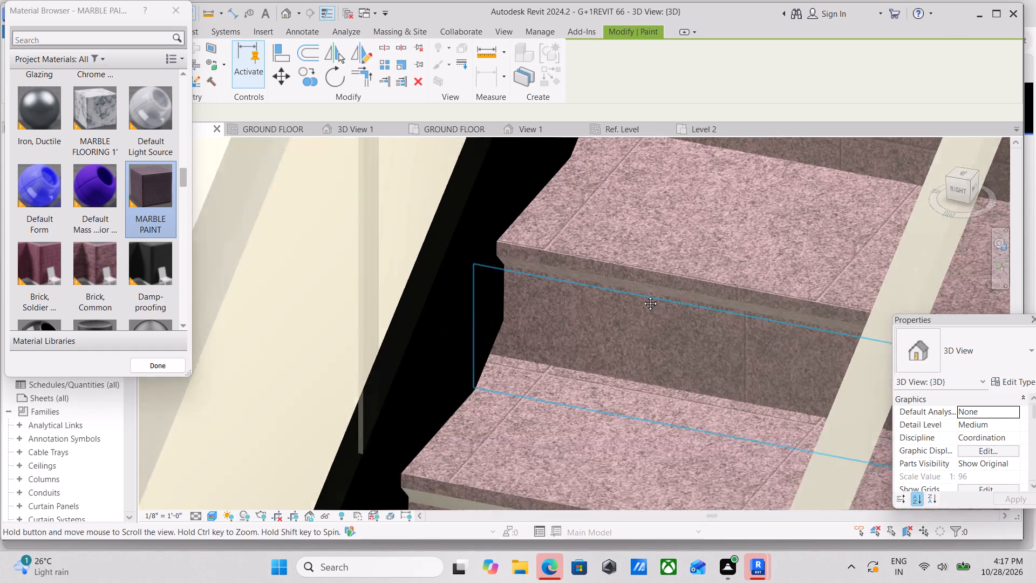
{"action": "middle_click_drag", "start_coordinate": [642, 295], "coordinate": [649, 288]}
{"action": "scroll", "coordinate": [641, 383], "scroll_direction": "down", "scroll_amount": 3}
{"action": "middle_click_drag", "start_coordinate": [630, 385], "coordinate": [658, 312]}
{"action": "scroll", "coordinate": [631, 375], "scroll_direction": "up", "scroll_amount": 6}
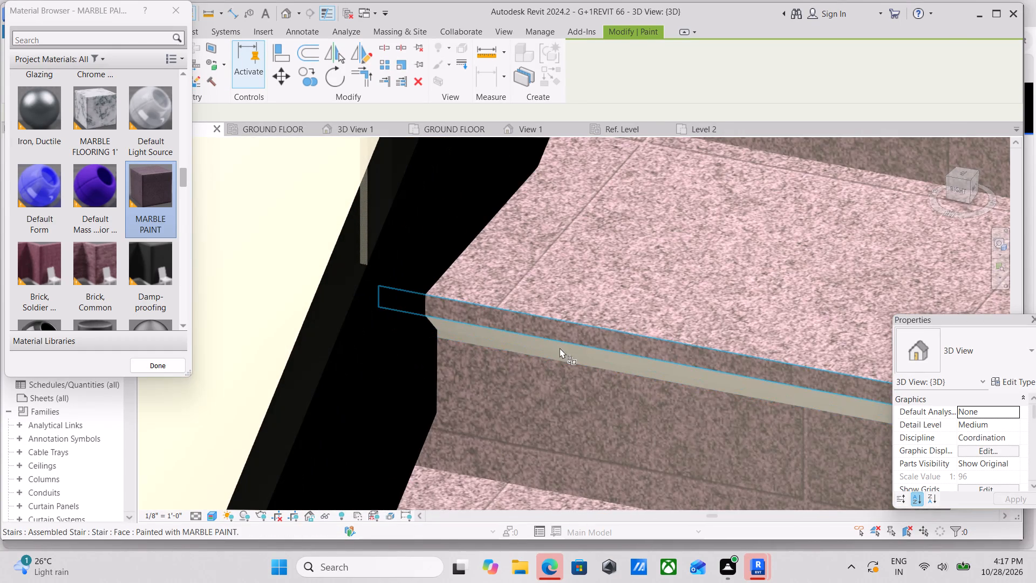
{"action": "left_click", "coordinate": [560, 348]}
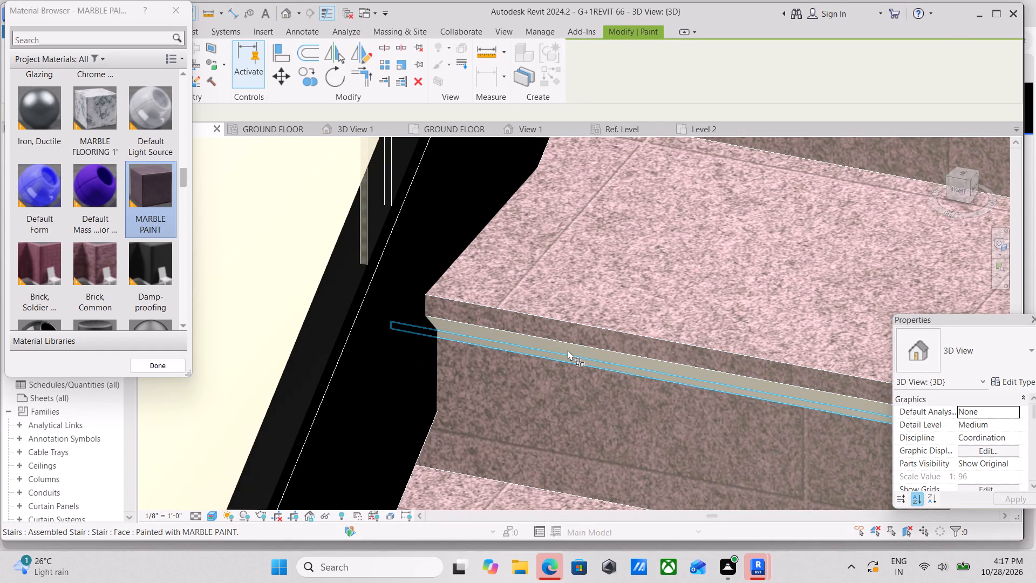
{"action": "left_click", "coordinate": [568, 350]}
{"action": "scroll", "coordinate": [575, 351], "scroll_direction": "up", "scroll_amount": 1}
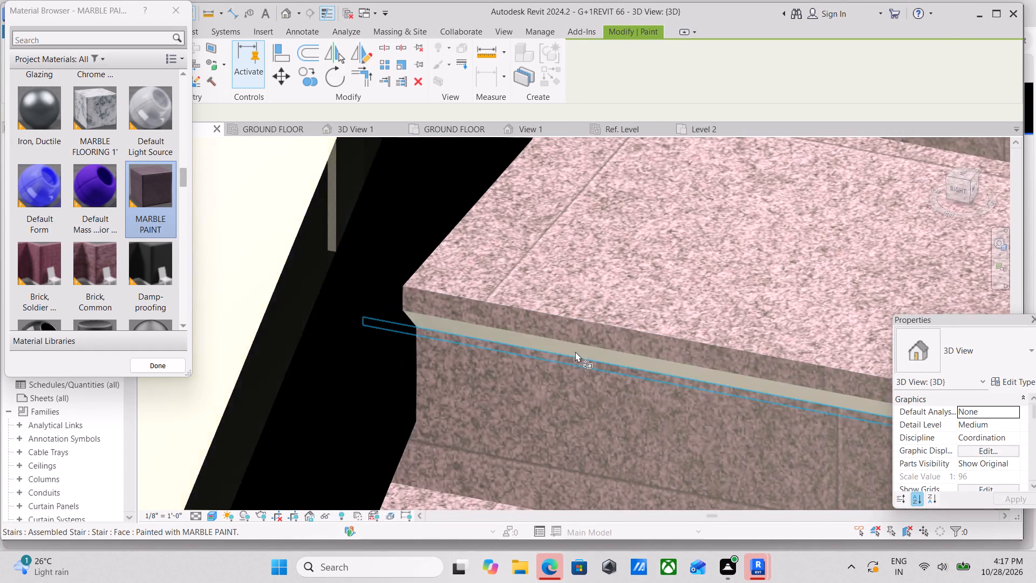
{"action": "scroll", "coordinate": [575, 351], "scroll_direction": "up", "scroll_amount": 2}
{"action": "left_click", "coordinate": [577, 350]}
Paint the first bare tread lower down the flight, plus the nosing face and underside strip of the step above, with MARBLE PAINT.
{"action": "scroll", "coordinate": [577, 350], "scroll_direction": "down", "scroll_amount": 4}
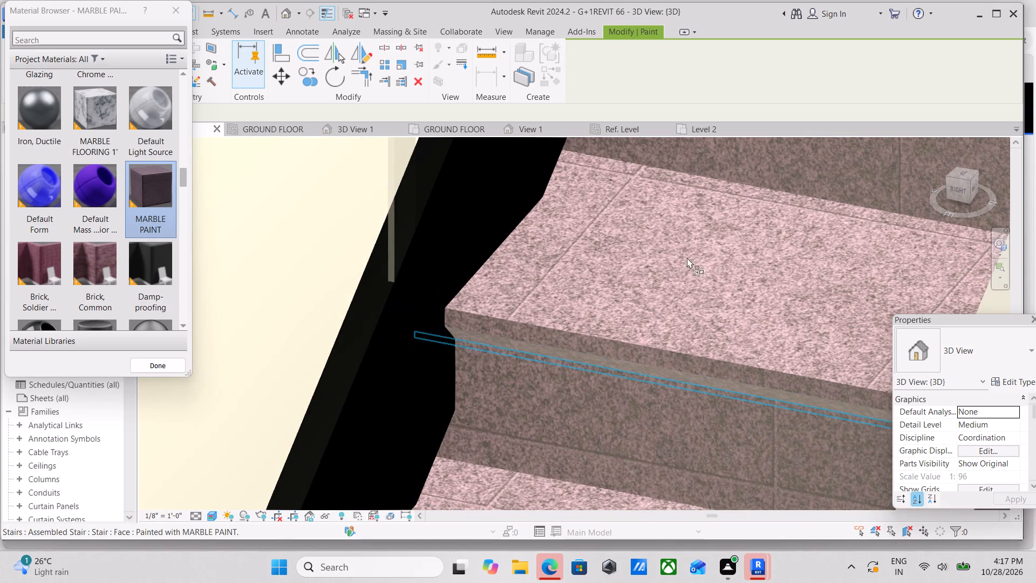
{"action": "scroll", "coordinate": [618, 379], "scroll_direction": "down", "scroll_amount": 3}
{"action": "middle_click_drag", "start_coordinate": [618, 379], "coordinate": [682, 272]}
{"action": "scroll", "coordinate": [687, 355], "scroll_direction": "down", "scroll_amount": 2}
{"action": "middle_click_drag", "start_coordinate": [617, 370], "coordinate": [641, 457], "text": "shift"}
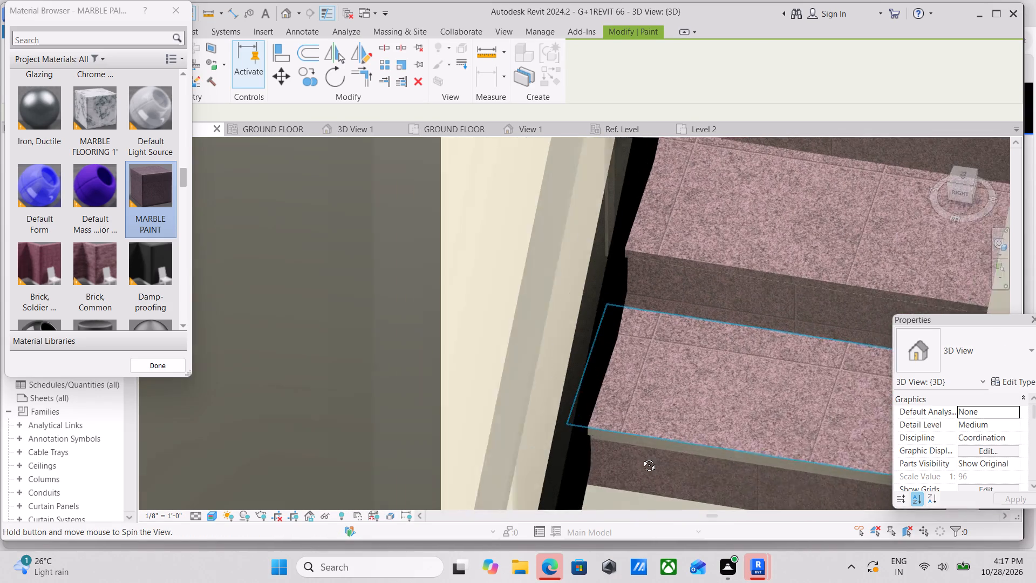
{"action": "middle_click_drag", "start_coordinate": [641, 457], "coordinate": [646, 470], "text": "shift"}
{"action": "middle_click_drag", "start_coordinate": [652, 424], "coordinate": [529, 290]}
{"action": "scroll", "coordinate": [565, 328], "scroll_direction": "up", "scroll_amount": 1}
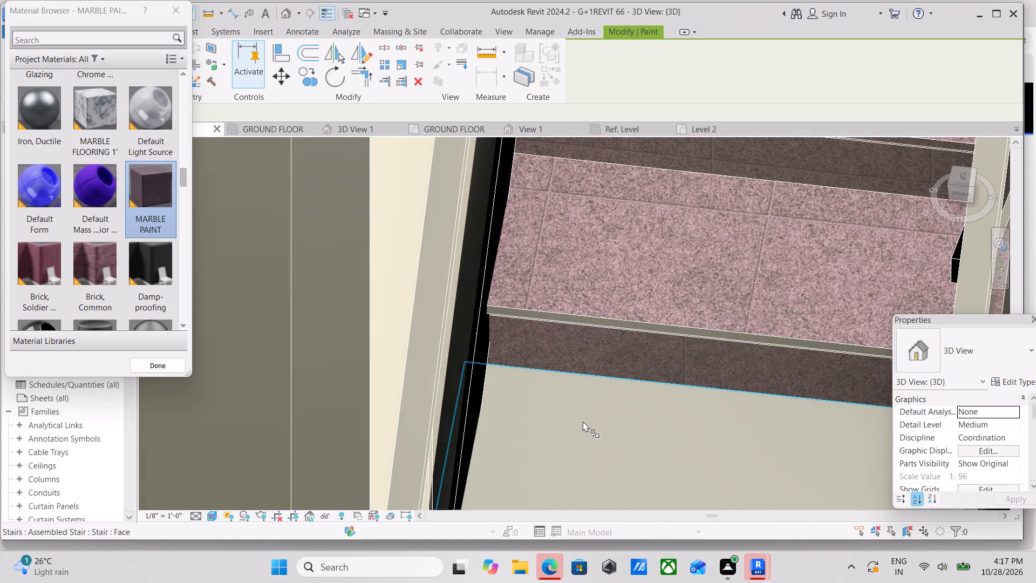
{"action": "left_click", "coordinate": [583, 421]}
{"action": "scroll", "coordinate": [614, 388], "scroll_direction": "down", "scroll_amount": 3}
{"action": "scroll", "coordinate": [587, 355], "scroll_direction": "up", "scroll_amount": 9}
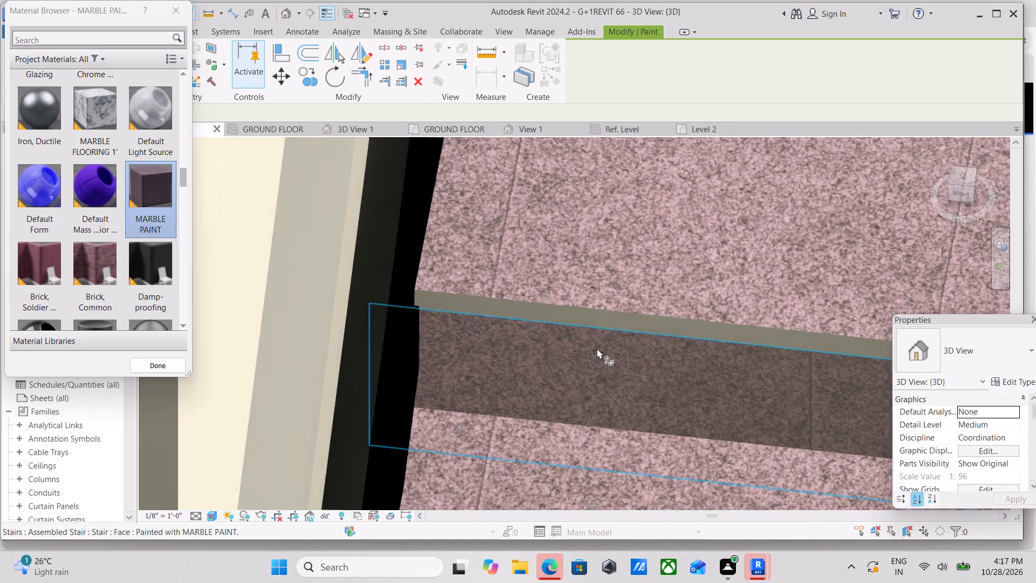
{"action": "scroll", "coordinate": [597, 348], "scroll_direction": "up", "scroll_amount": 1}
{"action": "left_click", "coordinate": [509, 295]}
{"action": "scroll", "coordinate": [576, 318], "scroll_direction": "down", "scroll_amount": 2}
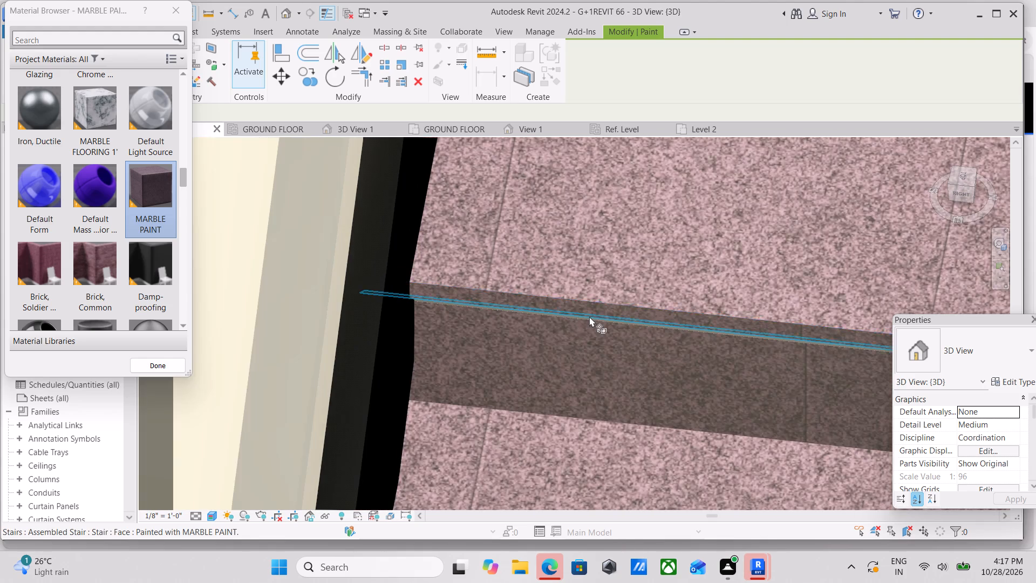
{"action": "scroll", "coordinate": [590, 316], "scroll_direction": "up", "scroll_amount": 7}
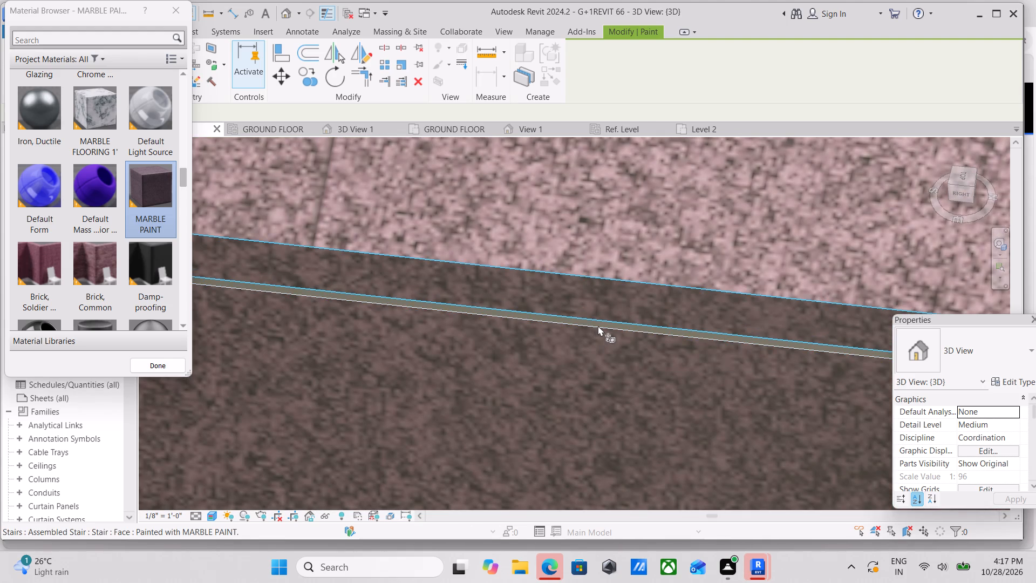
{"action": "left_click", "coordinate": [598, 326]}
Apply MARBLE PAINT to the riser below the newly painted tread and to that tread's nosing face.
{"action": "scroll", "coordinate": [635, 326], "scroll_direction": "down", "scroll_amount": 1}
{"action": "middle_click_drag", "start_coordinate": [635, 326], "coordinate": [855, 329]}
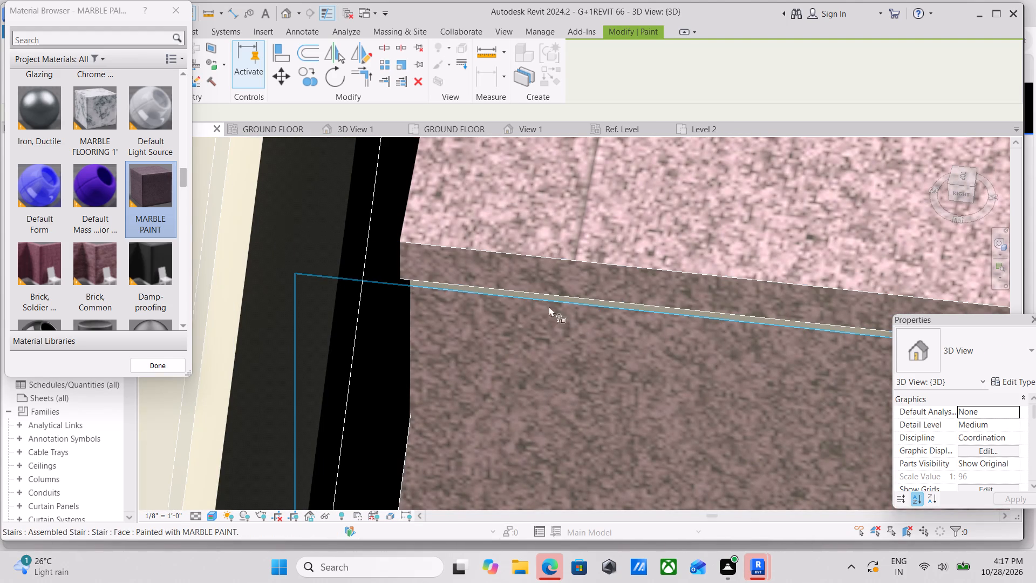
{"action": "scroll", "coordinate": [426, 282], "scroll_direction": "down", "scroll_amount": 6}
{"action": "middle_click_drag", "start_coordinate": [628, 388], "coordinate": [619, 378]}
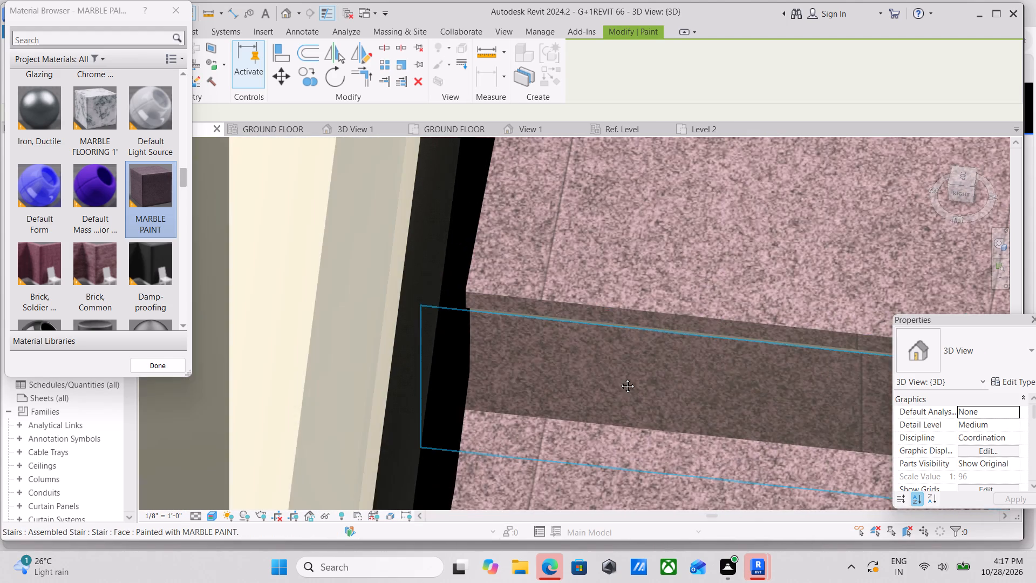
{"action": "middle_click_drag", "start_coordinate": [619, 378], "coordinate": [455, 196]}
{"action": "scroll", "coordinate": [586, 354], "scroll_direction": "down", "scroll_amount": 2}
{"action": "middle_click_drag", "start_coordinate": [585, 359], "coordinate": [622, 235]}
{"action": "left_click", "coordinate": [548, 427]}
{"action": "scroll", "coordinate": [580, 407], "scroll_direction": "down", "scroll_amount": 1}
{"action": "middle_click_drag", "start_coordinate": [580, 407], "coordinate": [580, 406]}
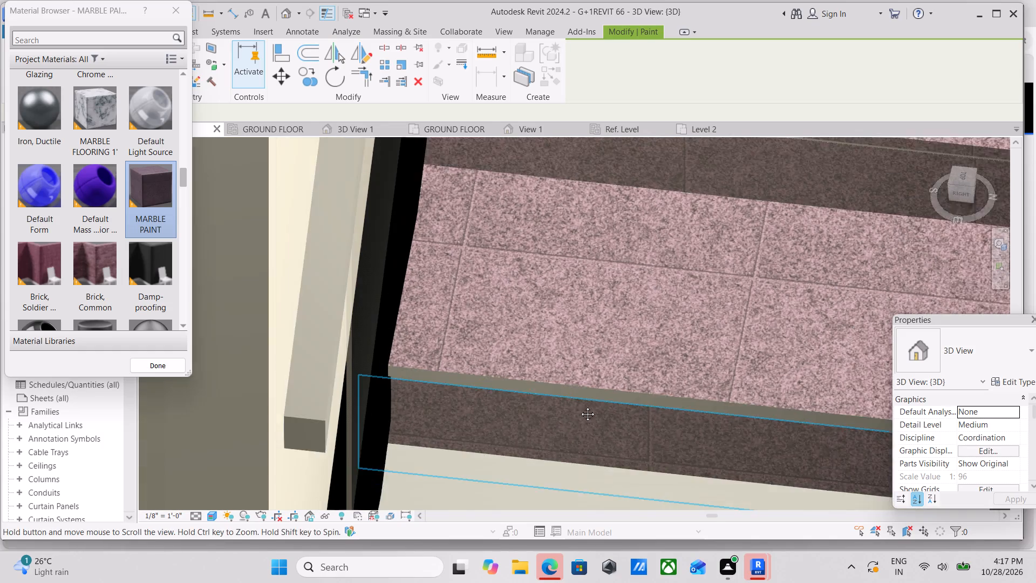
{"action": "middle_click_drag", "start_coordinate": [580, 406], "coordinate": [488, 298]}
{"action": "left_click", "coordinate": [460, 285]}
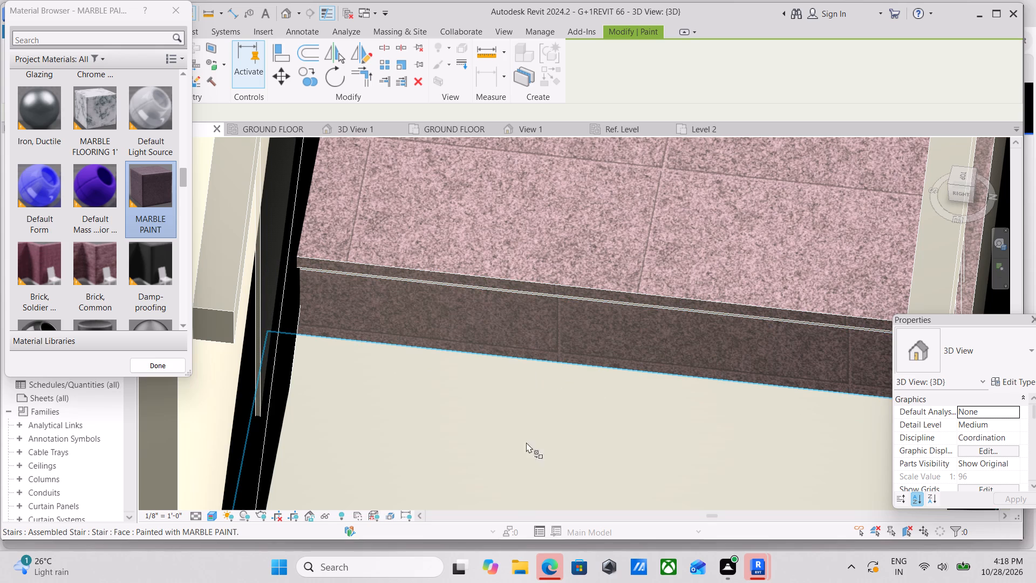
Paint the next tread down with MARBLE PAINT, including its nosing face, the strip beneath it and the riser below.
{"action": "scroll", "coordinate": [548, 449], "scroll_direction": "down", "scroll_amount": 3}
{"action": "middle_click_drag", "start_coordinate": [548, 449], "coordinate": [595, 365]}
{"action": "left_click", "coordinate": [596, 400]}
{"action": "scroll", "coordinate": [605, 394], "scroll_direction": "down", "scroll_amount": 1}
{"action": "middle_click", "coordinate": [605, 394]}
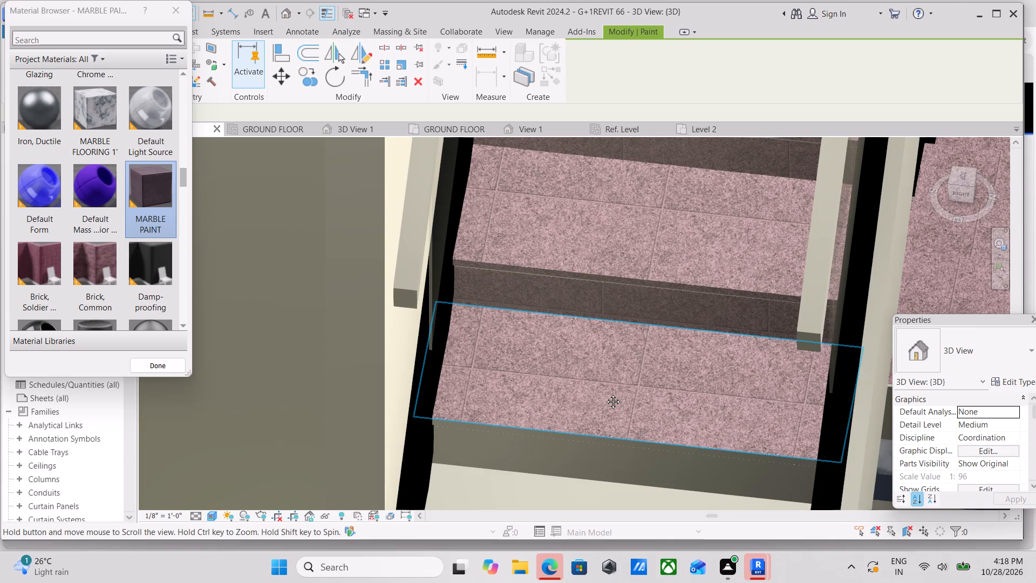
{"action": "scroll", "coordinate": [619, 459], "scroll_direction": "up", "scroll_amount": 12}
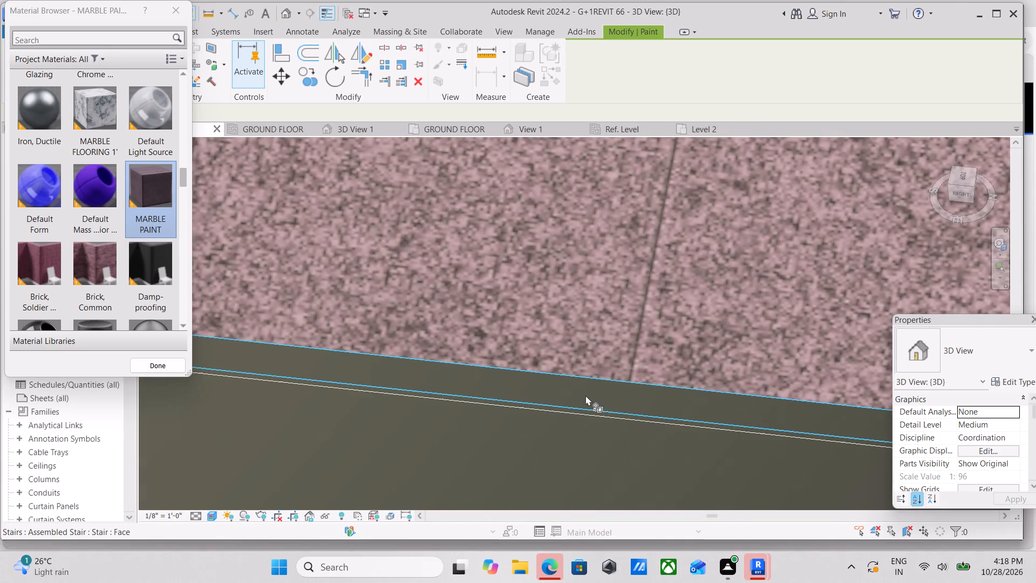
{"action": "left_click", "coordinate": [585, 395]}
{"action": "scroll", "coordinate": [606, 425], "scroll_direction": "up", "scroll_amount": 12}
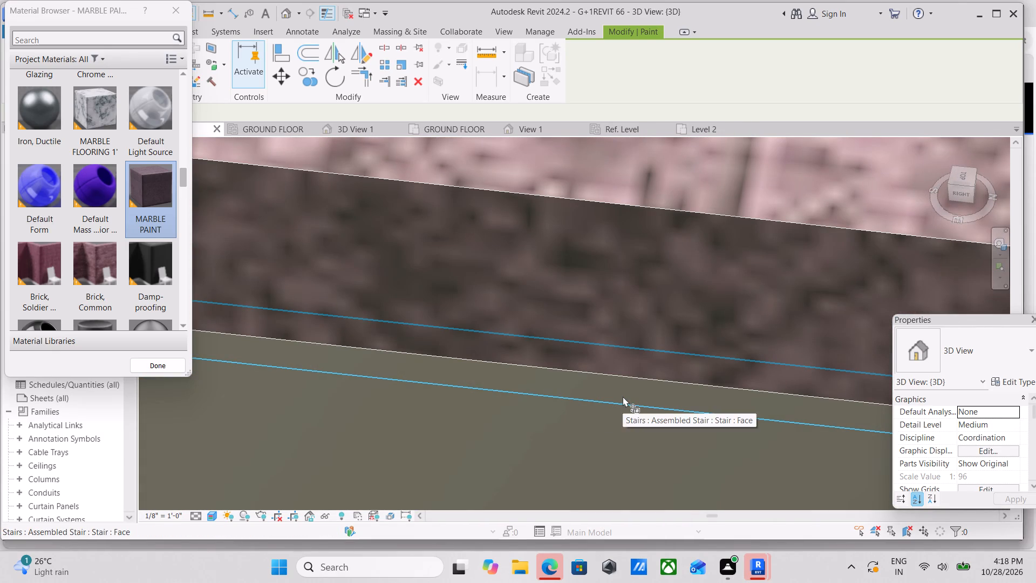
{"action": "left_click", "coordinate": [623, 396]}
{"action": "scroll", "coordinate": [623, 396], "scroll_direction": "down", "scroll_amount": 4}
{"action": "left_click", "coordinate": [649, 438]}
Paint the flight's lowest bare tread, the riser down to the floor and that tread's nosing face with MARBLE PAINT.
{"action": "scroll", "coordinate": [649, 438], "scroll_direction": "down", "scroll_amount": 4}
{"action": "middle_click_drag", "start_coordinate": [649, 438], "coordinate": [599, 190]}
{"action": "scroll", "coordinate": [590, 152], "scroll_direction": "down", "scroll_amount": 6}
{"action": "middle_click_drag", "start_coordinate": [559, 282], "coordinate": [660, 206]}
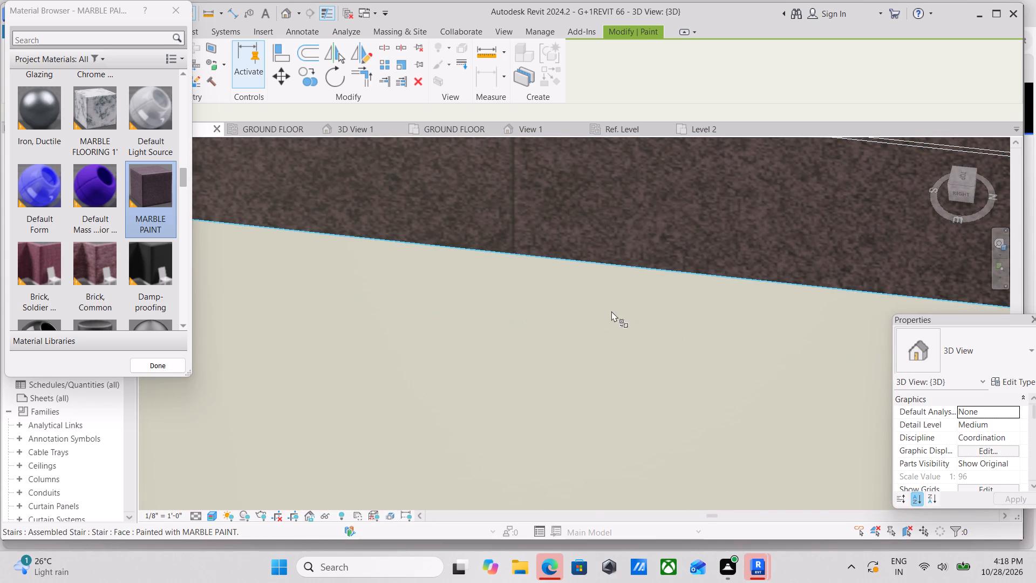
{"action": "left_click", "coordinate": [611, 311]}
{"action": "scroll", "coordinate": [629, 298], "scroll_direction": "down", "scroll_amount": 4}
{"action": "middle_click_drag", "start_coordinate": [637, 288], "coordinate": [739, 175]}
{"action": "scroll", "coordinate": [772, 139], "scroll_direction": "down", "scroll_amount": 4}
{"action": "middle_click_drag", "start_coordinate": [701, 232], "coordinate": [664, 120]}
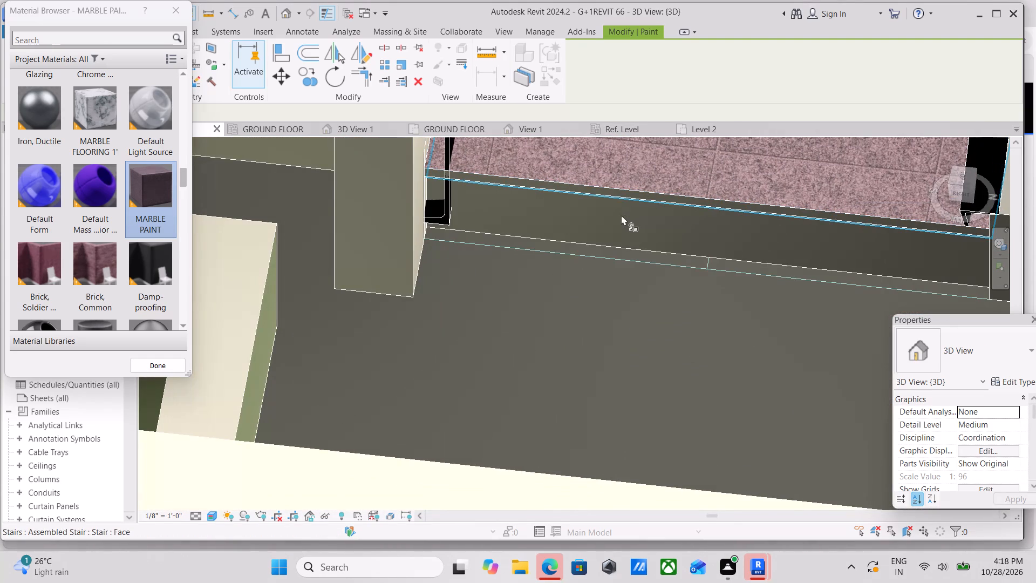
{"action": "left_click", "coordinate": [617, 221]}
{"action": "scroll", "coordinate": [605, 200], "scroll_direction": "up", "scroll_amount": 5}
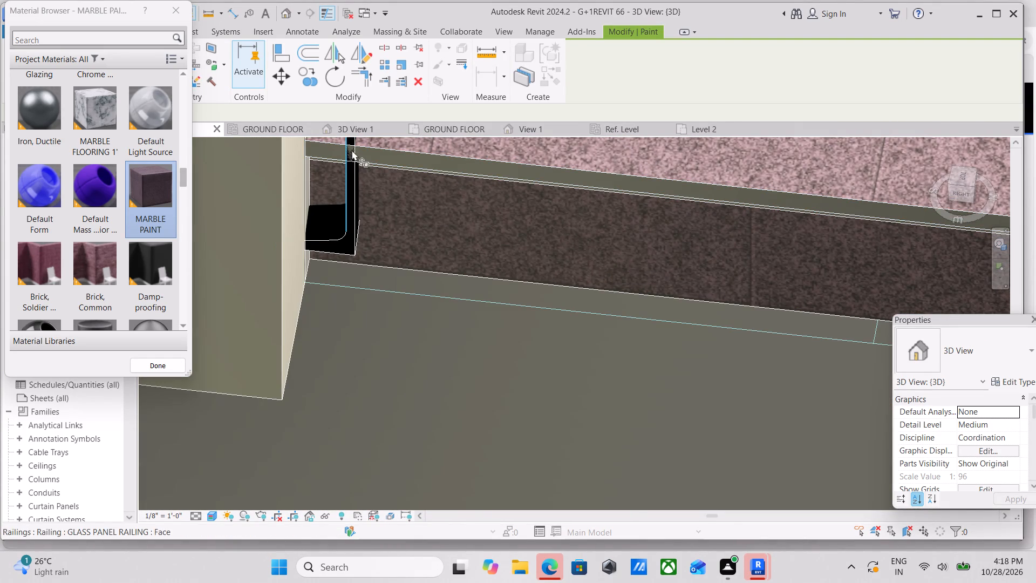
{"action": "left_click", "coordinate": [383, 152]}
Apply MARBLE PAINT to the nosing underside and the thin riser strip of the flight's bottom step.
{"action": "scroll", "coordinate": [671, 211], "scroll_direction": "up", "scroll_amount": 8}
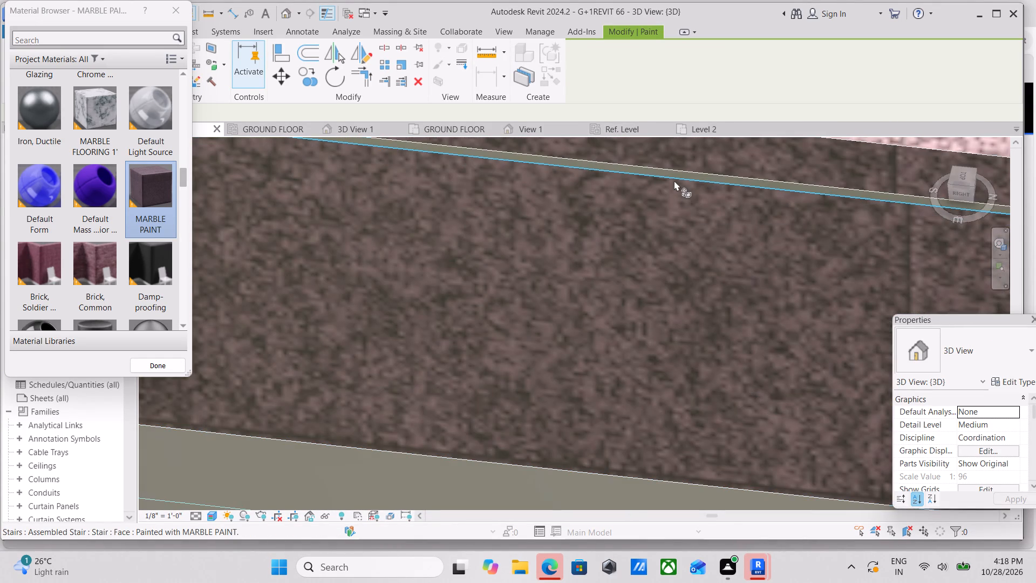
{"action": "left_click", "coordinate": [705, 179]}
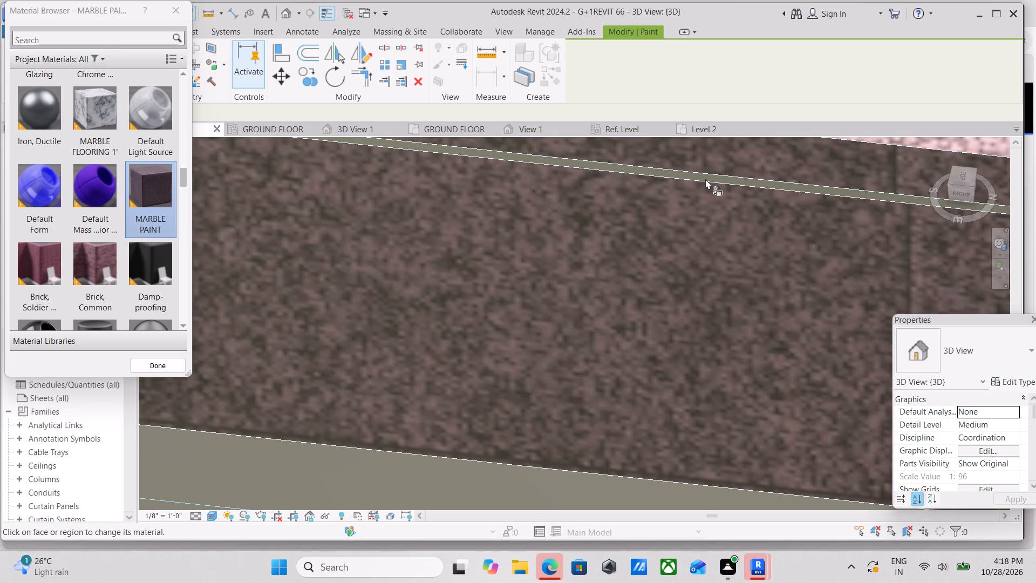
{"action": "scroll", "coordinate": [705, 179], "scroll_direction": "down", "scroll_amount": 1}
{"action": "left_click", "coordinate": [735, 182]}
{"action": "scroll", "coordinate": [741, 180], "scroll_direction": "down", "scroll_amount": 4}
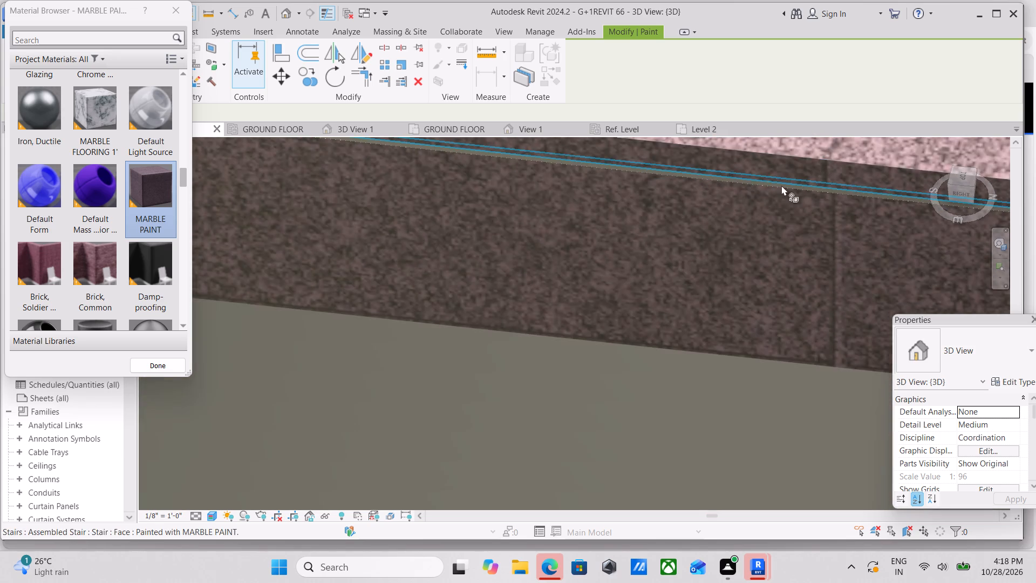
{"action": "scroll", "coordinate": [781, 185], "scroll_direction": "down", "scroll_amount": 1}
{"action": "middle_click_drag", "start_coordinate": [781, 185], "coordinate": [632, 215]}
{"action": "scroll", "coordinate": [660, 200], "scroll_direction": "down", "scroll_amount": 4}
{"action": "middle_click_drag", "start_coordinate": [710, 213], "coordinate": [408, 295]}
{"action": "scroll", "coordinate": [408, 295], "scroll_direction": "up", "scroll_amount": 1}
{"action": "scroll", "coordinate": [470, 265], "scroll_direction": "down", "scroll_amount": 2}
{"action": "scroll", "coordinate": [809, 324], "scroll_direction": "up", "scroll_amount": 3}
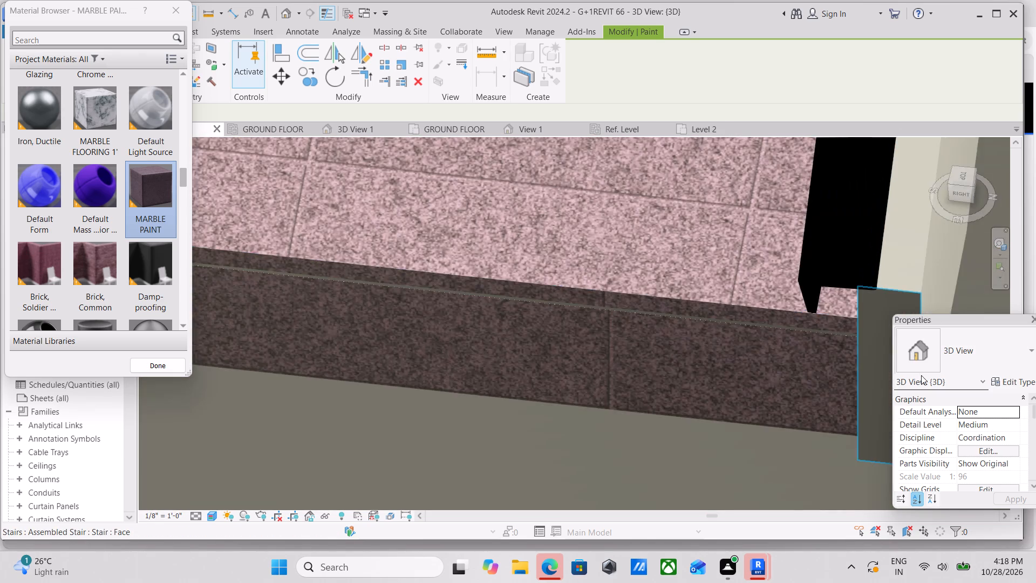
{"action": "scroll", "coordinate": [887, 375], "scroll_direction": "up", "scroll_amount": 14}
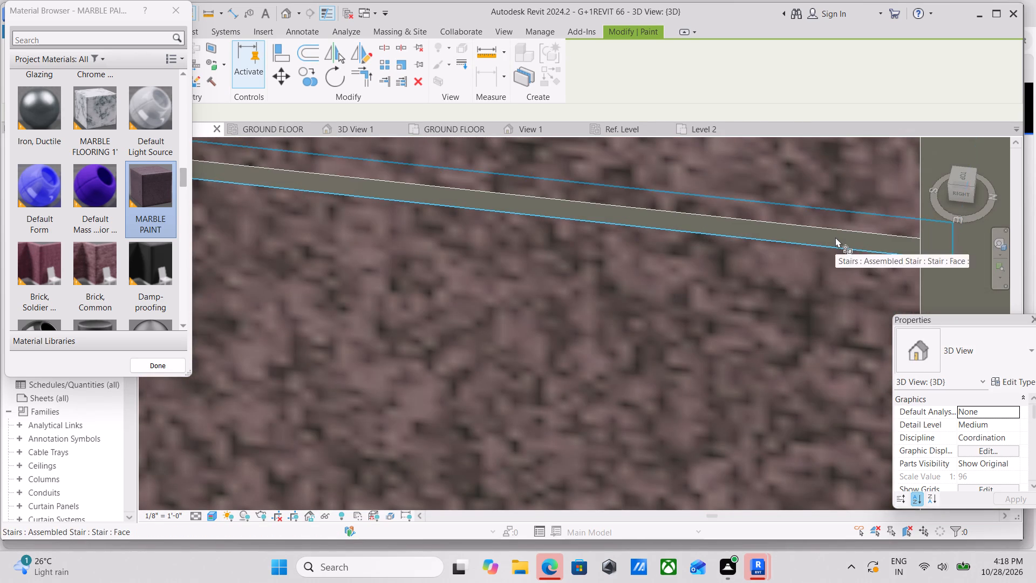
{"action": "left_click", "coordinate": [835, 237]}
Go back up the flight and cover a missed thin strip beneath a step's nosing with MARBLE PAINT.
{"action": "scroll", "coordinate": [835, 237], "scroll_direction": "down", "scroll_amount": 5}
{"action": "scroll", "coordinate": [401, 279], "scroll_direction": "down", "scroll_amount": 4}
{"action": "middle_click_drag", "start_coordinate": [401, 279], "coordinate": [491, 368]}
{"action": "scroll", "coordinate": [471, 351], "scroll_direction": "down", "scroll_amount": 4}
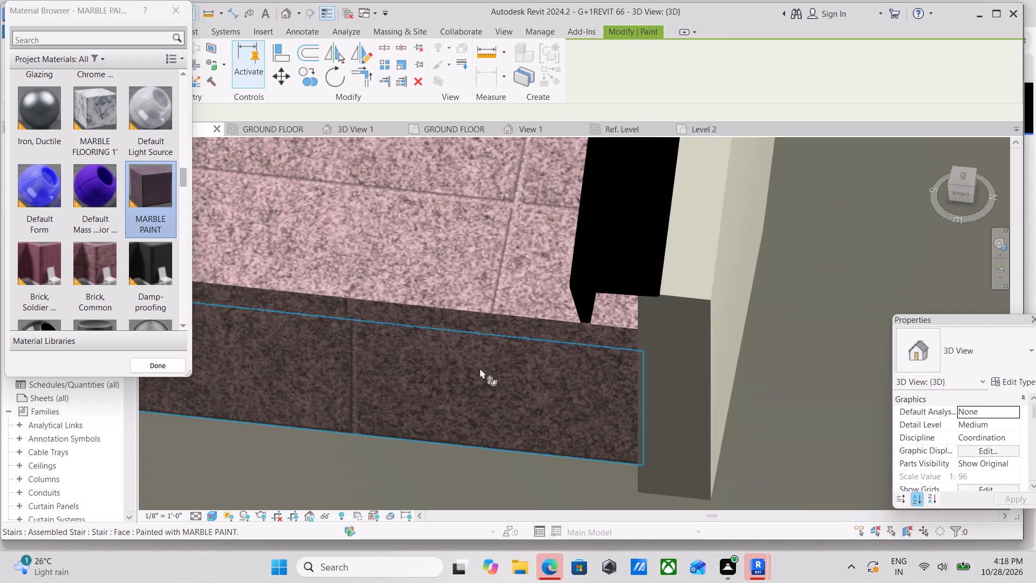
{"action": "scroll", "coordinate": [436, 281], "scroll_direction": "down", "scroll_amount": 2}
{"action": "middle_click_drag", "start_coordinate": [436, 281], "coordinate": [618, 489]}
{"action": "scroll", "coordinate": [564, 310], "scroll_direction": "down", "scroll_amount": 1}
{"action": "middle_click_drag", "start_coordinate": [564, 310], "coordinate": [677, 476]}
{"action": "scroll", "coordinate": [586, 316], "scroll_direction": "up", "scroll_amount": 4}
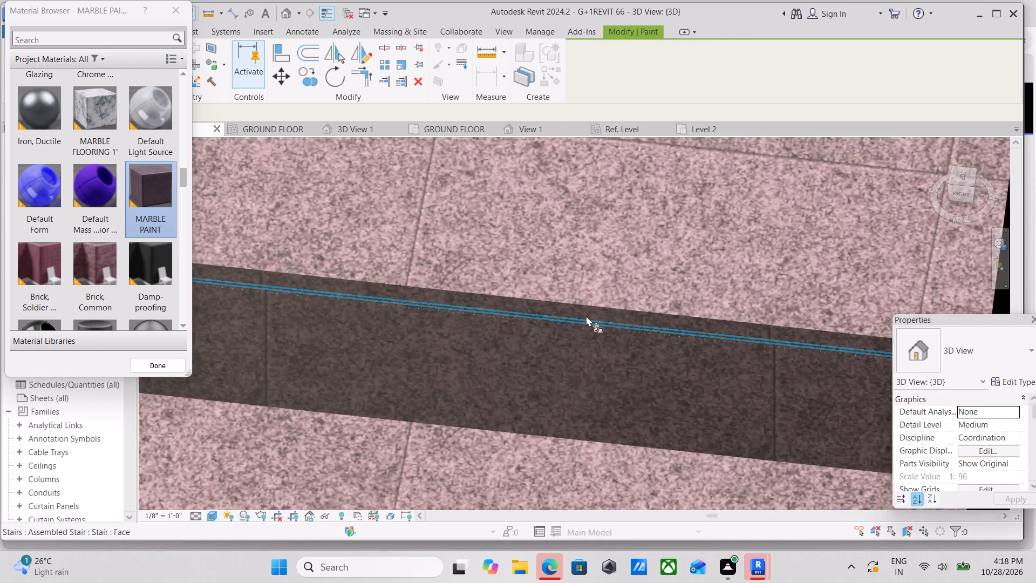
{"action": "scroll", "coordinate": [586, 316], "scroll_direction": "up", "scroll_amount": 13}
{"action": "scroll", "coordinate": [588, 360], "scroll_direction": "down", "scroll_amount": 10}
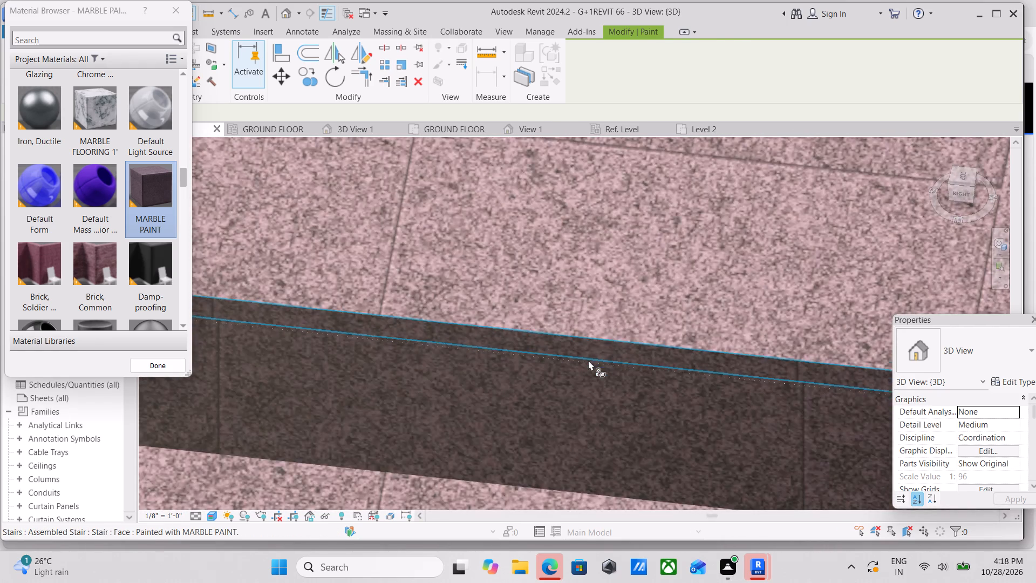
{"action": "scroll", "coordinate": [588, 360], "scroll_direction": "down", "scroll_amount": 6}
{"action": "middle_click_drag", "start_coordinate": [588, 360], "coordinate": [617, 560]}
{"action": "scroll", "coordinate": [543, 338], "scroll_direction": "down", "scroll_amount": 2}
{"action": "middle_click_drag", "start_coordinate": [543, 339], "coordinate": [577, 466]}
{"action": "scroll", "coordinate": [582, 375], "scroll_direction": "up", "scroll_amount": 7}
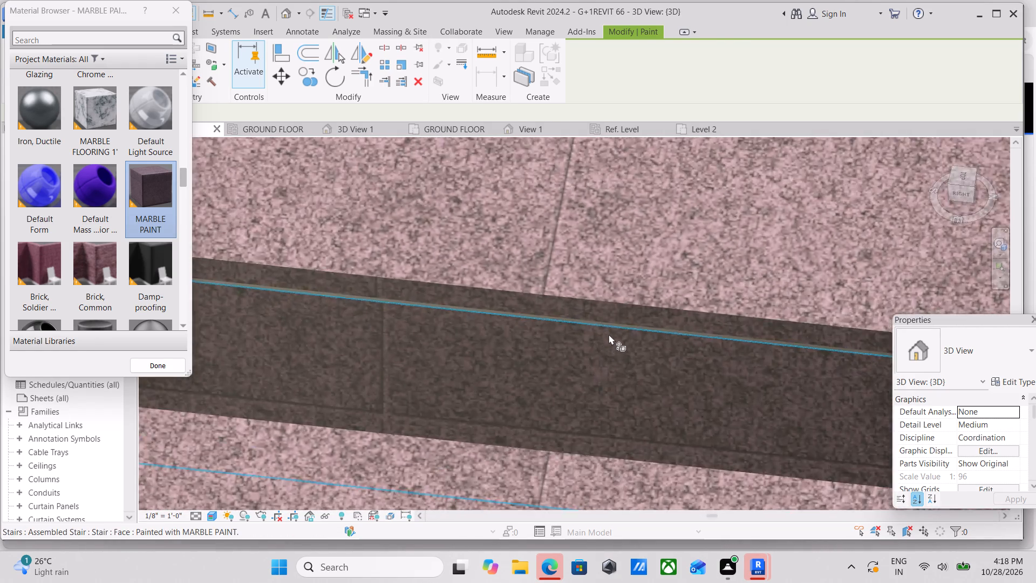
{"action": "scroll", "coordinate": [609, 334], "scroll_direction": "up", "scroll_amount": 10}
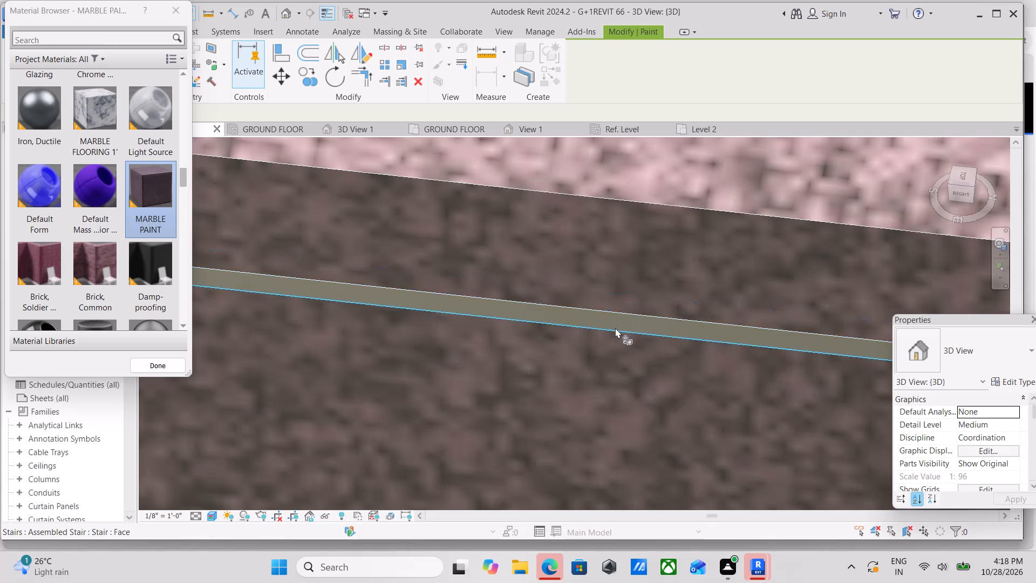
{"action": "left_click", "coordinate": [617, 326]}
{"action": "left_click", "coordinate": [626, 321]}
Apply MARBLE PAINT to the unpainted strip under the nosing of another step further up the flight.
{"action": "scroll", "coordinate": [626, 321], "scroll_direction": "down", "scroll_amount": 6}
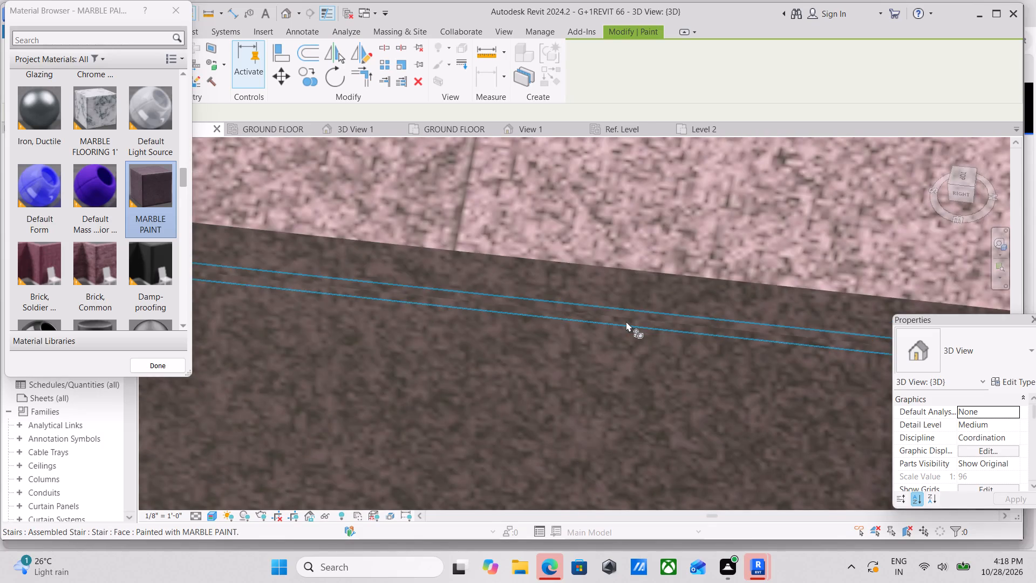
{"action": "scroll", "coordinate": [626, 321], "scroll_direction": "down", "scroll_amount": 10}
{"action": "middle_click_drag", "start_coordinate": [626, 321], "coordinate": [626, 492]}
{"action": "scroll", "coordinate": [610, 341], "scroll_direction": "down", "scroll_amount": 2}
{"action": "middle_click_drag", "start_coordinate": [606, 355], "coordinate": [598, 471]}
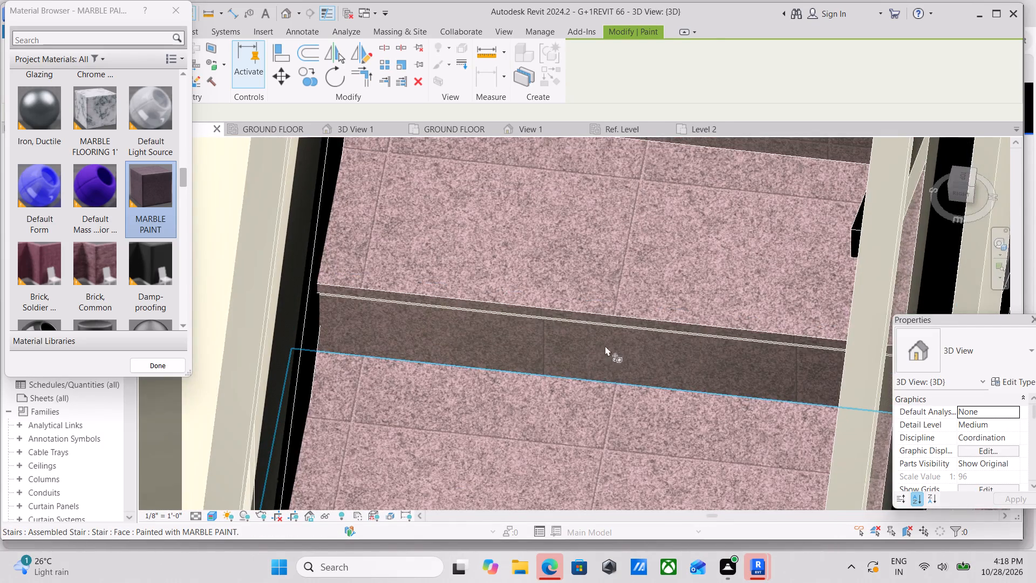
{"action": "scroll", "coordinate": [606, 344], "scroll_direction": "up", "scroll_amount": 14}
{"action": "scroll", "coordinate": [715, 296], "scroll_direction": "up", "scroll_amount": 7}
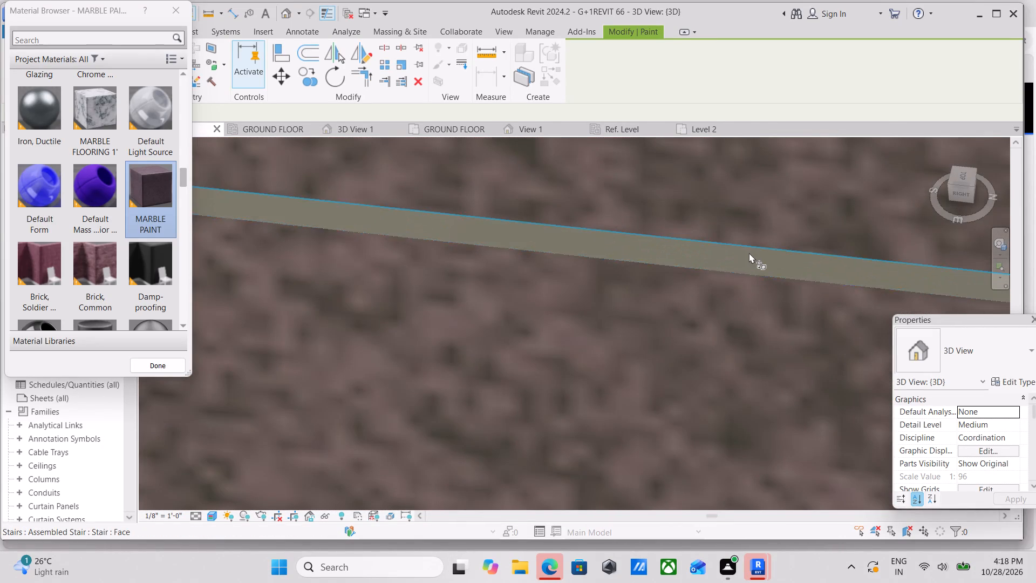
{"action": "left_click", "coordinate": [741, 257]}
Examine the remaining steps up the flight for unpainted nosing strips and riser faces.
{"action": "scroll", "coordinate": [741, 257], "scroll_direction": "down", "scroll_amount": 5}
{"action": "scroll", "coordinate": [702, 275], "scroll_direction": "down", "scroll_amount": 5}
{"action": "scroll", "coordinate": [592, 294], "scroll_direction": "down", "scroll_amount": 2}
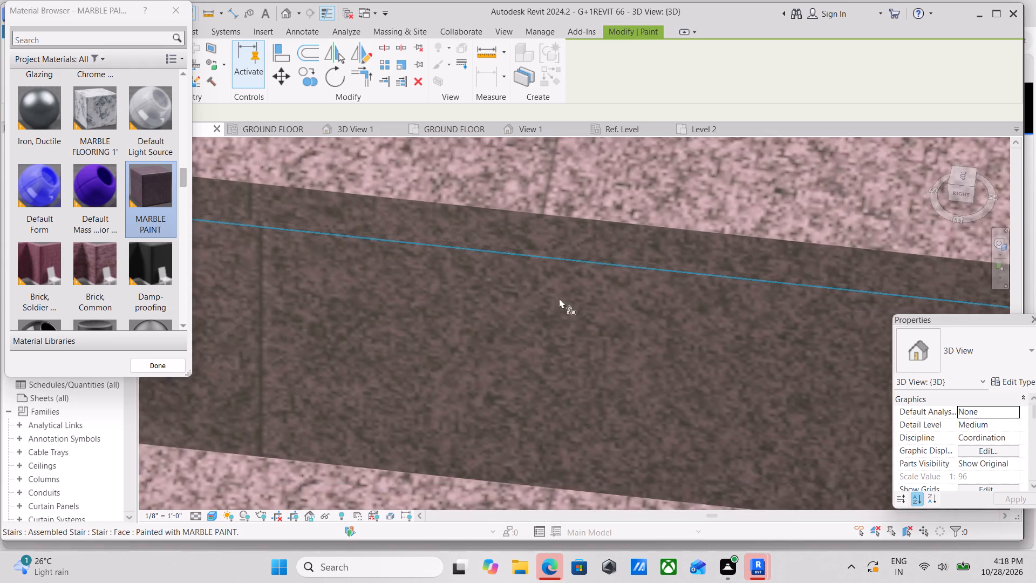
{"action": "scroll", "coordinate": [559, 298], "scroll_direction": "down", "scroll_amount": 8}
{"action": "middle_click_drag", "start_coordinate": [499, 307], "coordinate": [527, 389]}
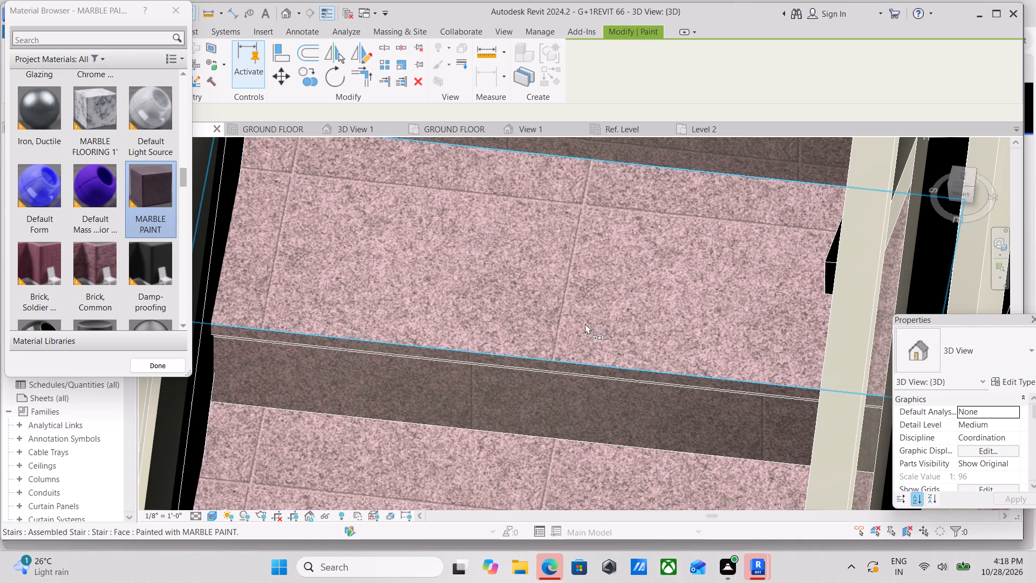
{"action": "scroll", "coordinate": [608, 289], "scroll_direction": "down", "scroll_amount": 1}
{"action": "middle_click_drag", "start_coordinate": [608, 289], "coordinate": [633, 411]}
{"action": "scroll", "coordinate": [609, 282], "scroll_direction": "down", "scroll_amount": 1}
{"action": "middle_click_drag", "start_coordinate": [609, 282], "coordinate": [612, 425]}
{"action": "middle_click_drag", "start_coordinate": [575, 290], "coordinate": [576, 359]}
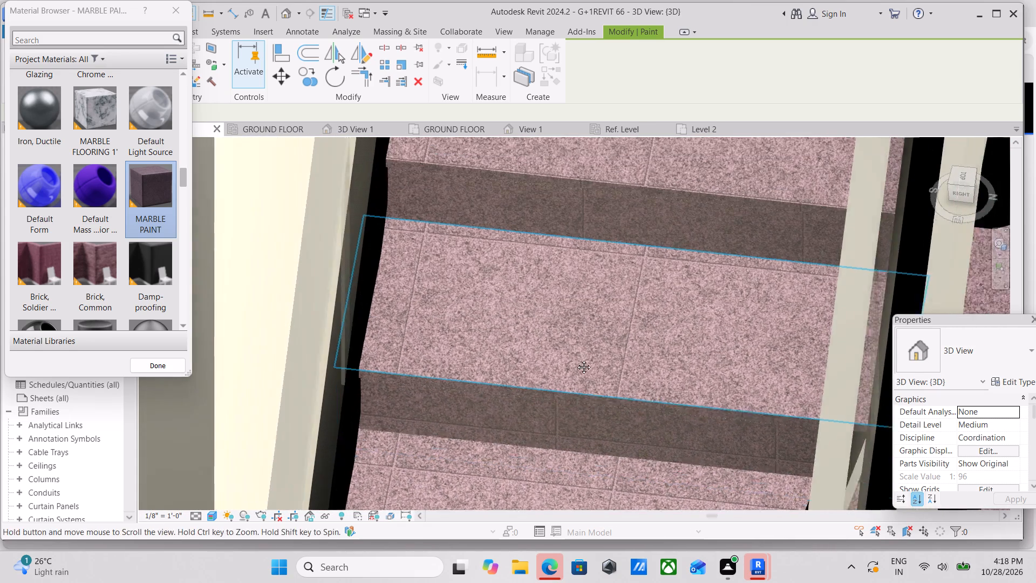
{"action": "middle_click_drag", "start_coordinate": [576, 359], "coordinate": [575, 419]}
{"action": "scroll", "coordinate": [580, 322], "scroll_direction": "up", "scroll_amount": 17}
{"action": "scroll", "coordinate": [642, 275], "scroll_direction": "down", "scroll_amount": 4}
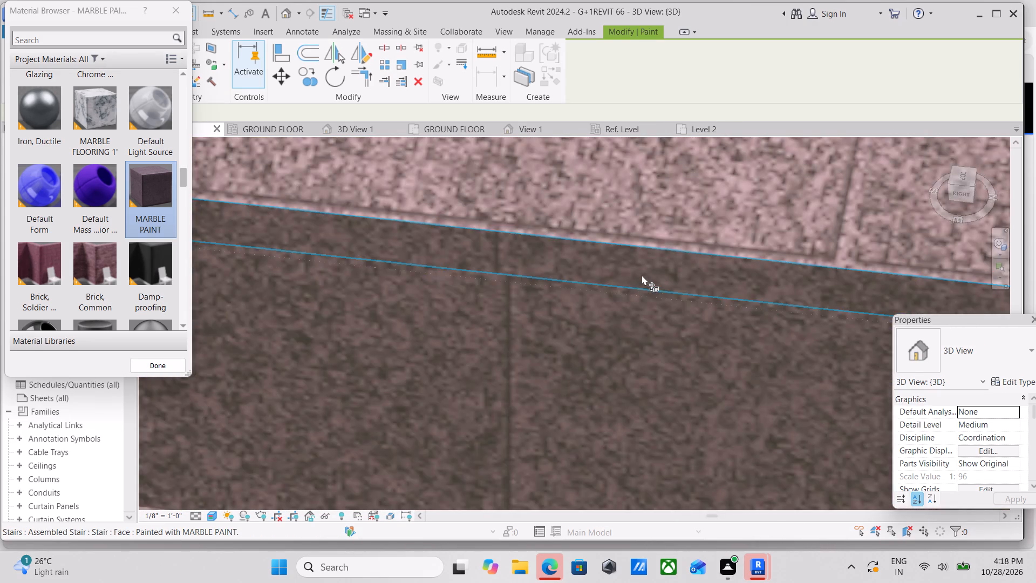
{"action": "scroll", "coordinate": [642, 275], "scroll_direction": "down", "scroll_amount": 17}
{"action": "scroll", "coordinate": [647, 342], "scroll_direction": "down", "scroll_amount": 5}
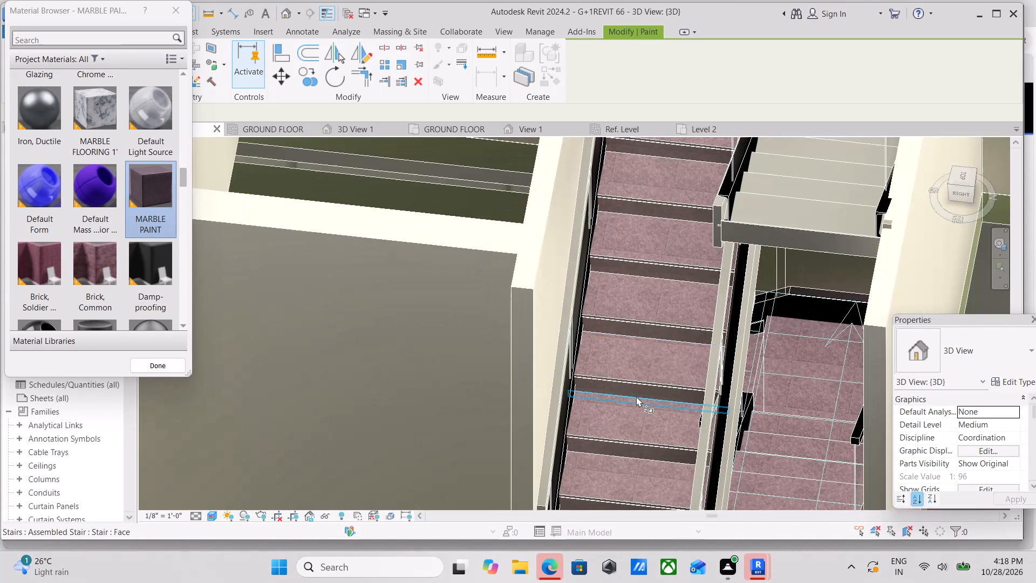
{"action": "middle_click_drag", "start_coordinate": [665, 256], "coordinate": [619, 365]}
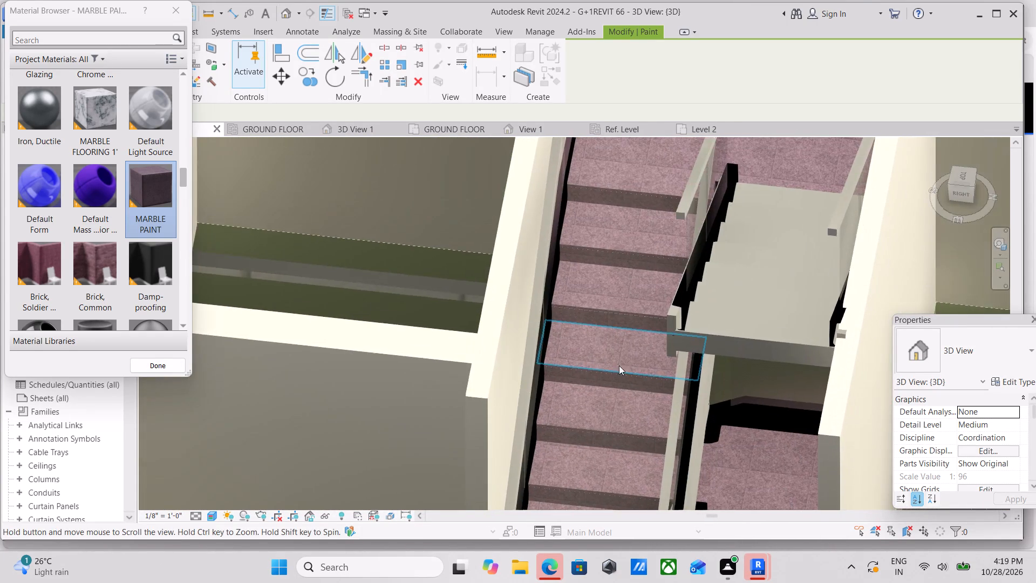
{"action": "scroll", "coordinate": [616, 246], "scroll_direction": "up", "scroll_amount": 4}
{"action": "middle_click_drag", "start_coordinate": [616, 246], "coordinate": [595, 291]}
{"action": "scroll", "coordinate": [621, 312], "scroll_direction": "up", "scroll_amount": 6}
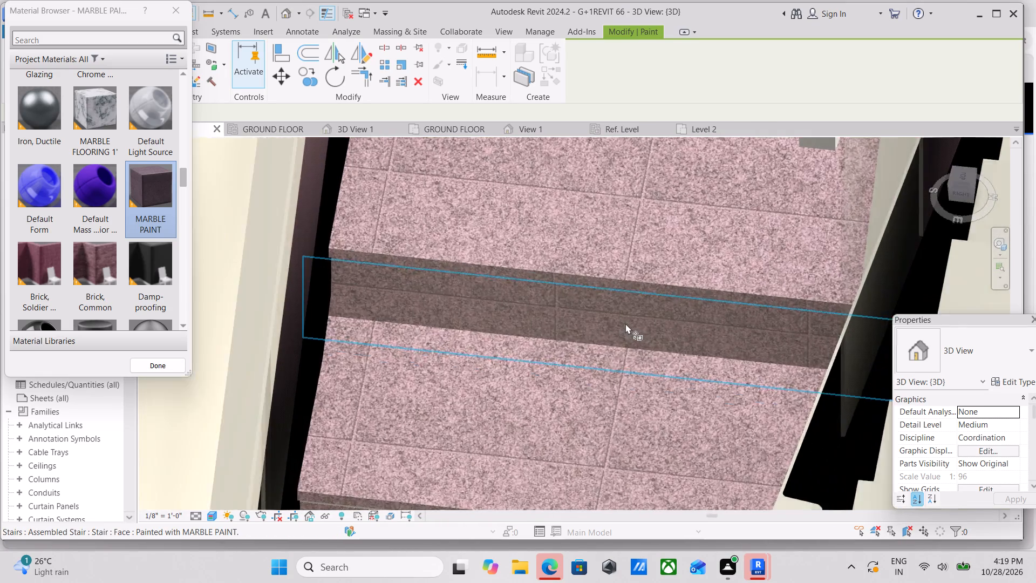
{"action": "scroll", "coordinate": [625, 323], "scroll_direction": "up", "scroll_amount": 2}
{"action": "scroll", "coordinate": [610, 281], "scroll_direction": "up", "scroll_amount": 4}
{"action": "scroll", "coordinate": [610, 279], "scroll_direction": "down", "scroll_amount": 12}
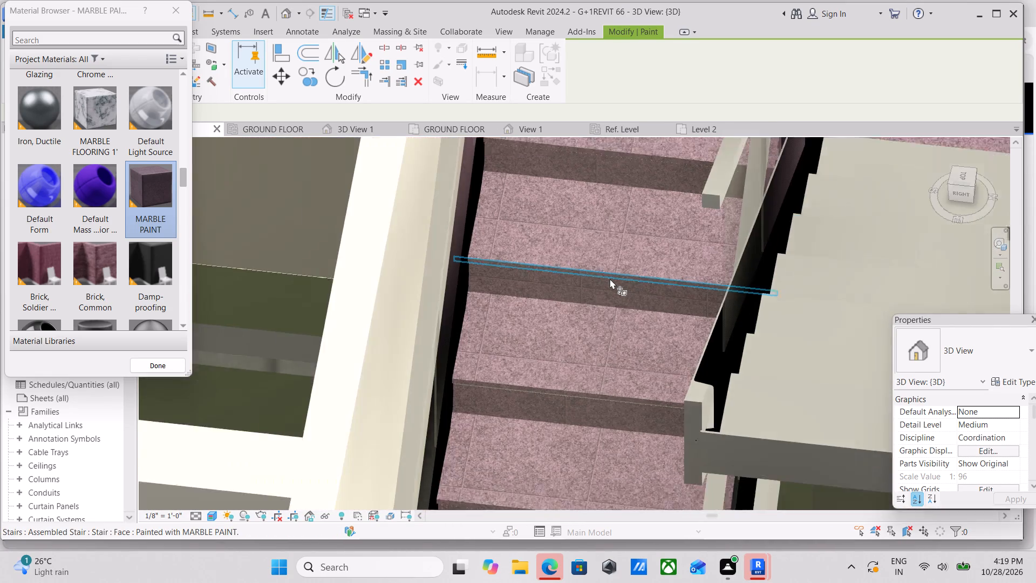
{"action": "scroll", "coordinate": [610, 279], "scroll_direction": "down", "scroll_amount": 15}
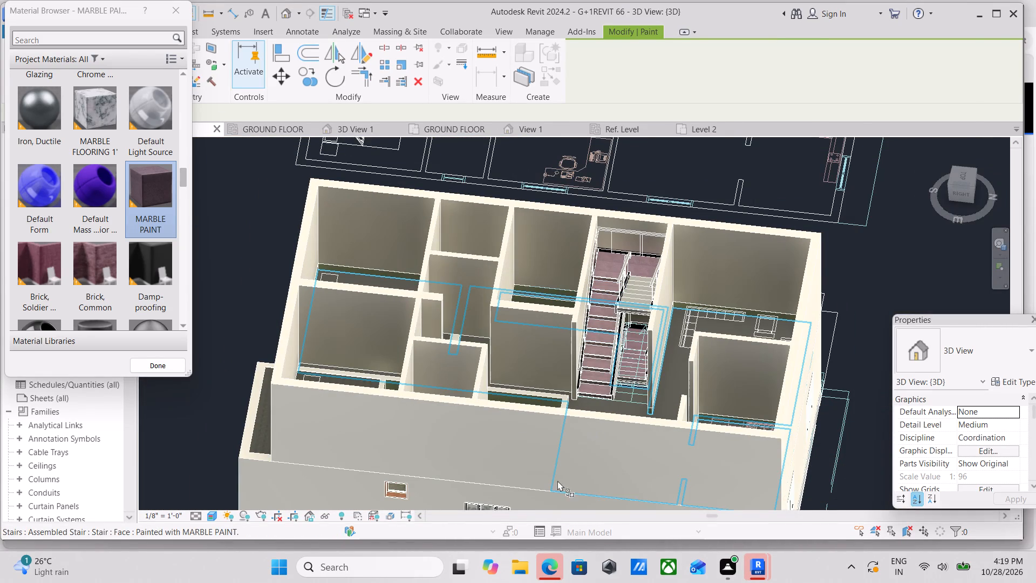
Orbit to the stair's unpainted upper flight and apply MARBLE PAINT to its top two treads.
{"action": "middle_click_drag", "start_coordinate": [563, 462], "coordinate": [885, 452], "text": "shift"}
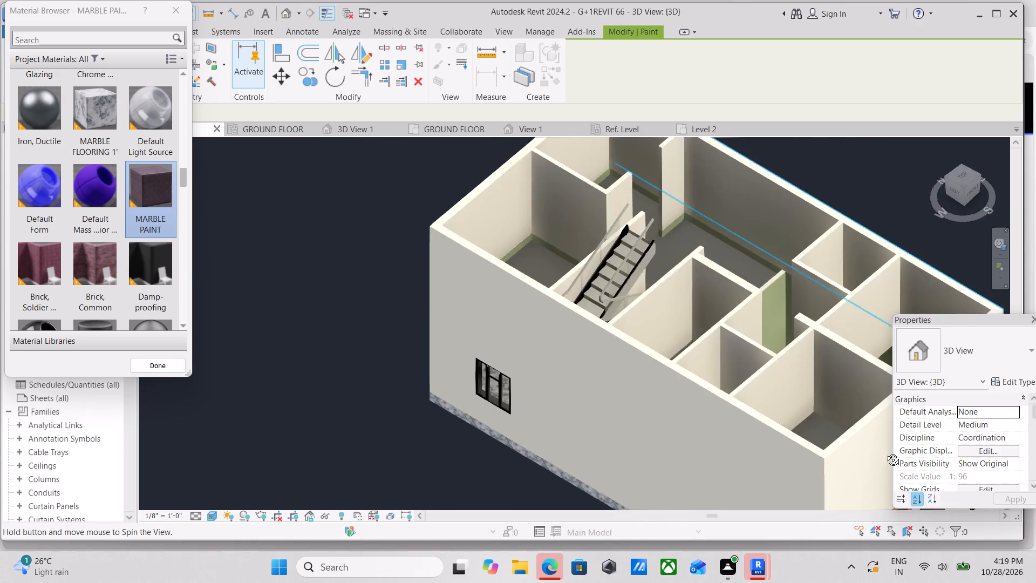
{"action": "middle_click_drag", "start_coordinate": [885, 452], "coordinate": [909, 468], "text": "shift"}
{"action": "scroll", "coordinate": [578, 360], "scroll_direction": "up", "scroll_amount": 1}
{"action": "scroll", "coordinate": [547, 176], "scroll_direction": "up", "scroll_amount": 3}
{"action": "scroll", "coordinate": [647, 214], "scroll_direction": "up", "scroll_amount": 6}
{"action": "left_click", "coordinate": [672, 272]}
{"action": "left_click", "coordinate": [669, 297]}
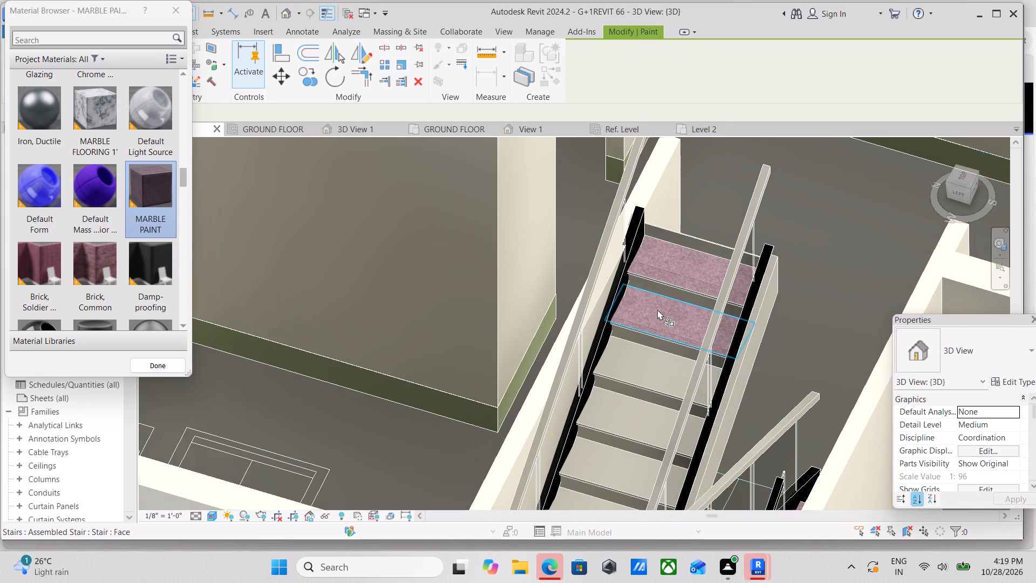
Paint the riser between the upper flight's top two treads and the nosing face above it with MARBLE PAINT.
{"action": "scroll", "coordinate": [658, 306], "scroll_direction": "up", "scroll_amount": 13}
{"action": "left_click", "coordinate": [692, 240]}
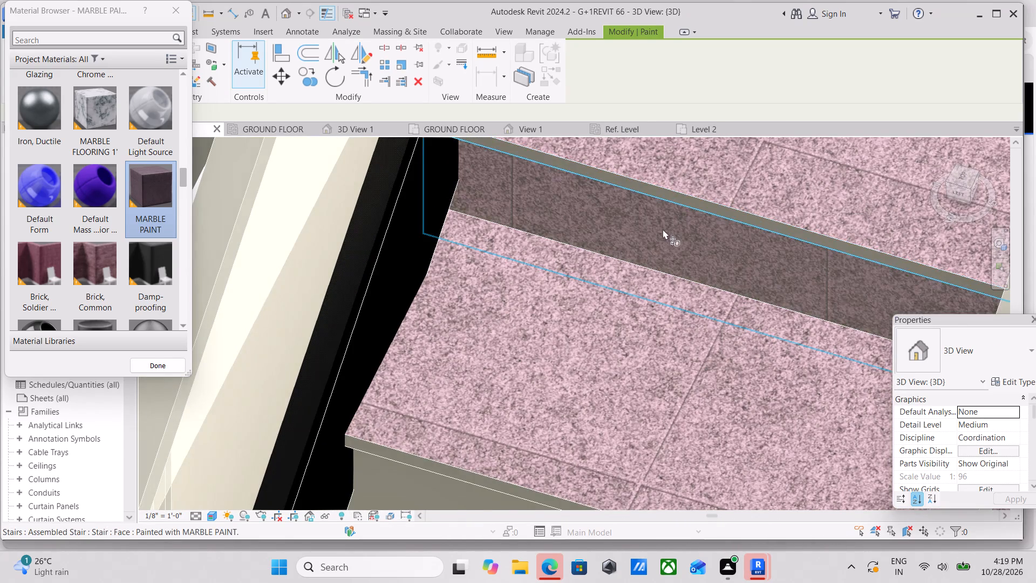
{"action": "scroll", "coordinate": [661, 226], "scroll_direction": "up", "scroll_amount": 1}
{"action": "middle_click_drag", "start_coordinate": [661, 226], "coordinate": [630, 323]}
{"action": "scroll", "coordinate": [497, 241], "scroll_direction": "up", "scroll_amount": 3}
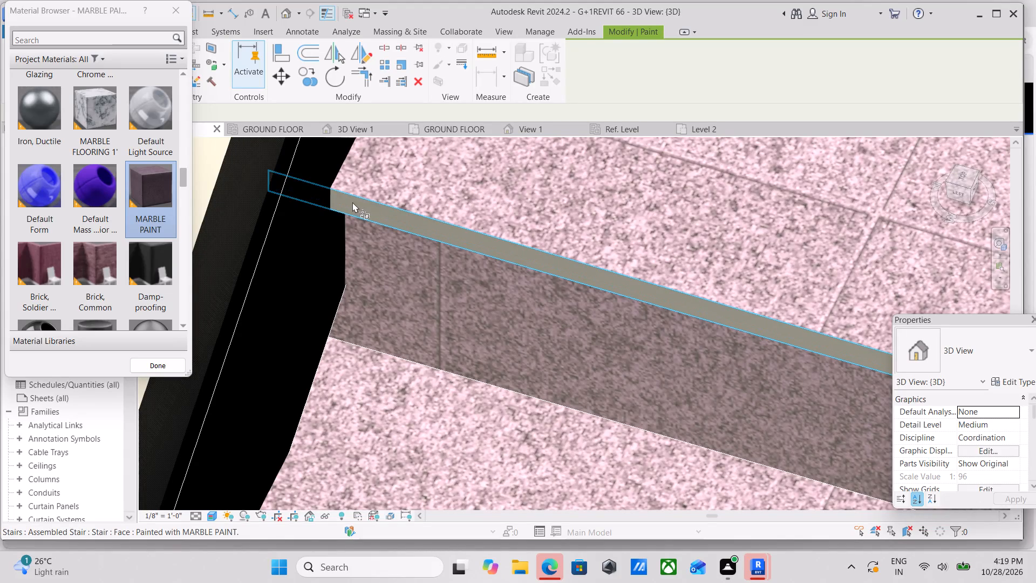
{"action": "left_click", "coordinate": [352, 202]}
{"action": "scroll", "coordinate": [511, 234], "scroll_direction": "down", "scroll_amount": 3}
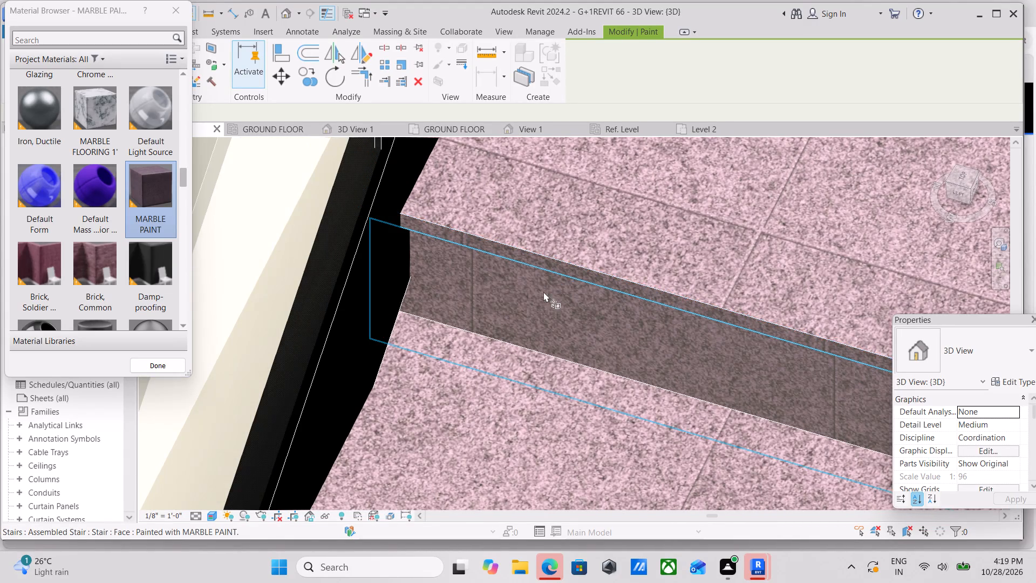
Paint the riser below the upper flight's second tread and that tread's nosing face with MARBLE PAINT.
{"action": "middle_click_drag", "start_coordinate": [543, 291], "coordinate": [606, 147]}
{"action": "scroll", "coordinate": [565, 209], "scroll_direction": "down", "scroll_amount": 4}
{"action": "middle_click_drag", "start_coordinate": [597, 238], "coordinate": [654, 125]}
{"action": "left_click", "coordinate": [582, 289]}
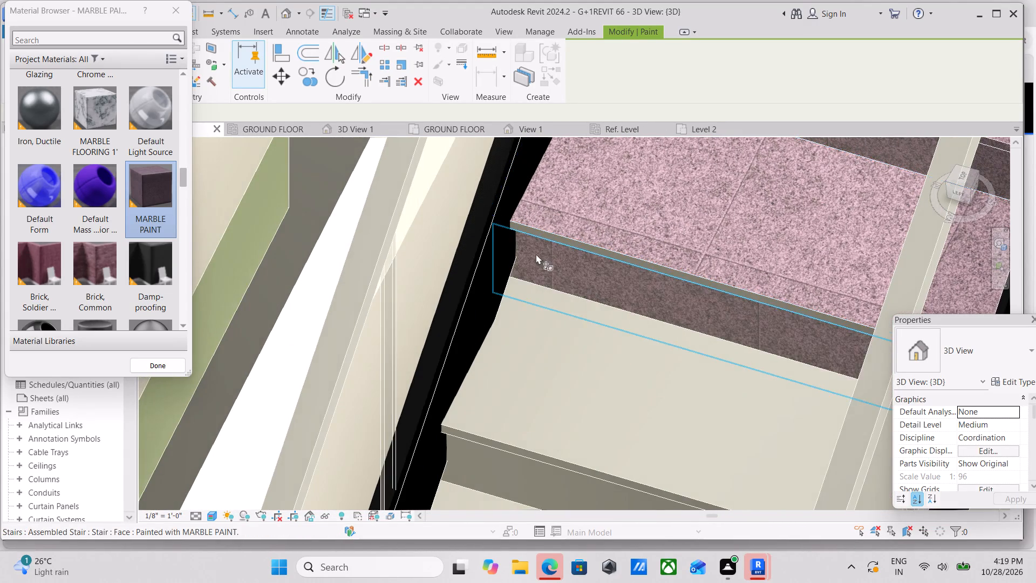
{"action": "scroll", "coordinate": [535, 253], "scroll_direction": "up", "scroll_amount": 6}
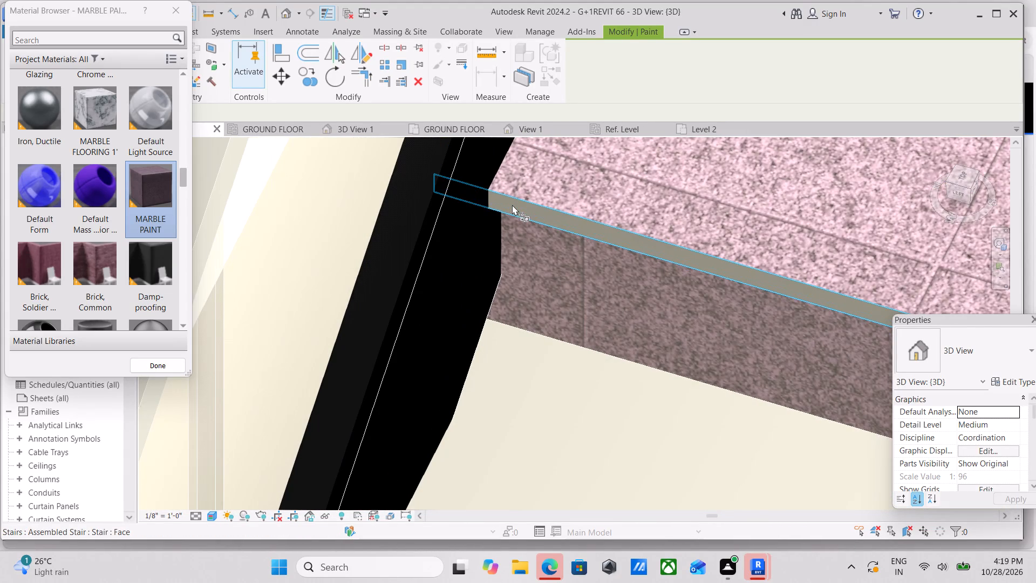
{"action": "left_click", "coordinate": [512, 205]}
Paint the upper flight's third tread, the riser below it and its nosing face with MARBLE PAINT.
{"action": "scroll", "coordinate": [512, 205], "scroll_direction": "down", "scroll_amount": 4}
{"action": "middle_click_drag", "start_coordinate": [609, 284], "coordinate": [640, 175]}
{"action": "left_click", "coordinate": [620, 273]}
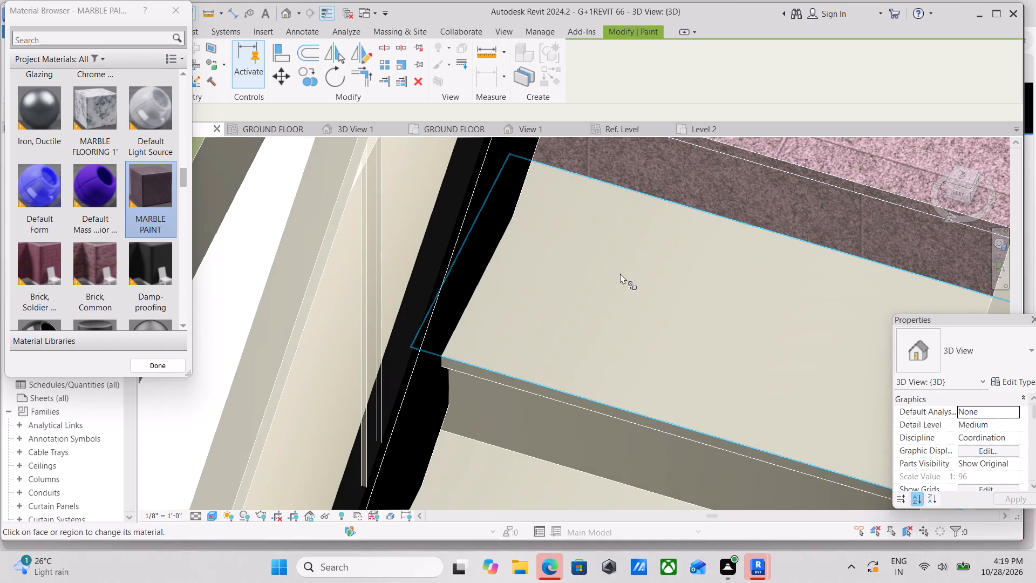
{"action": "scroll", "coordinate": [633, 266], "scroll_direction": "down", "scroll_amount": 2}
{"action": "middle_click_drag", "start_coordinate": [633, 266], "coordinate": [715, 155]}
{"action": "scroll", "coordinate": [659, 262], "scroll_direction": "up", "scroll_amount": 3}
{"action": "left_click", "coordinate": [657, 266]}
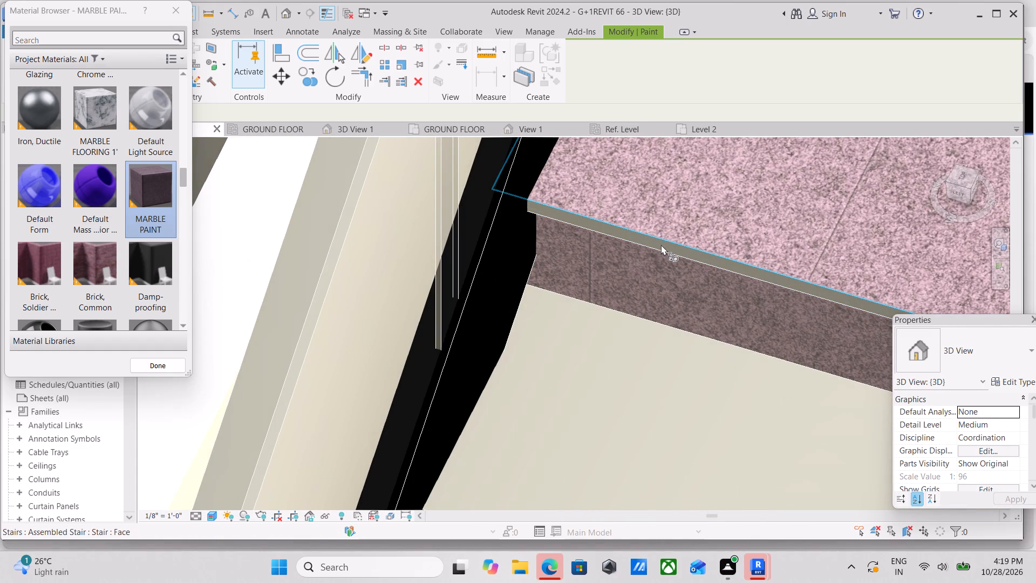
{"action": "left_click", "coordinate": [692, 254]}
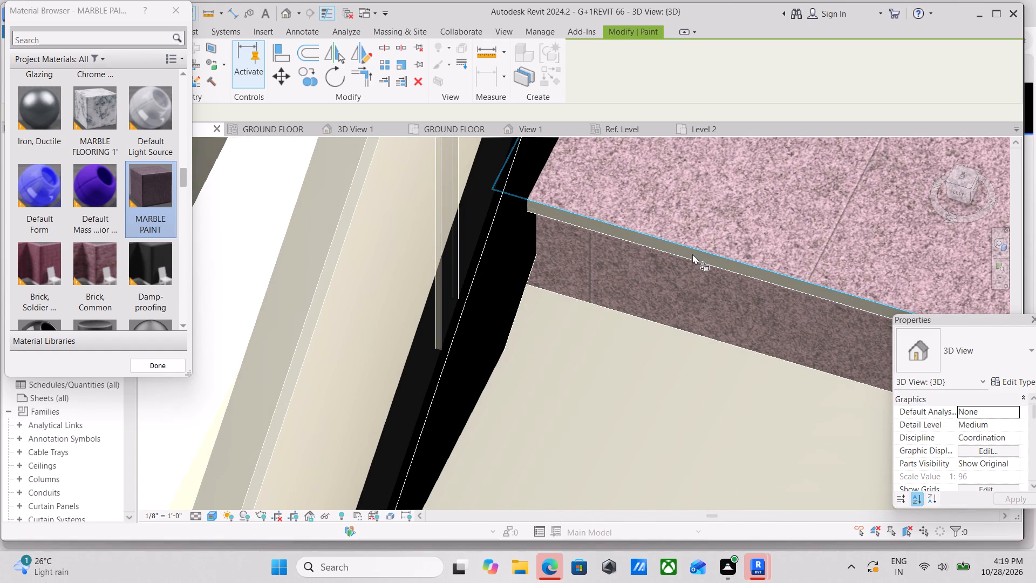
{"action": "scroll", "coordinate": [593, 222], "scroll_direction": "up", "scroll_amount": 2}
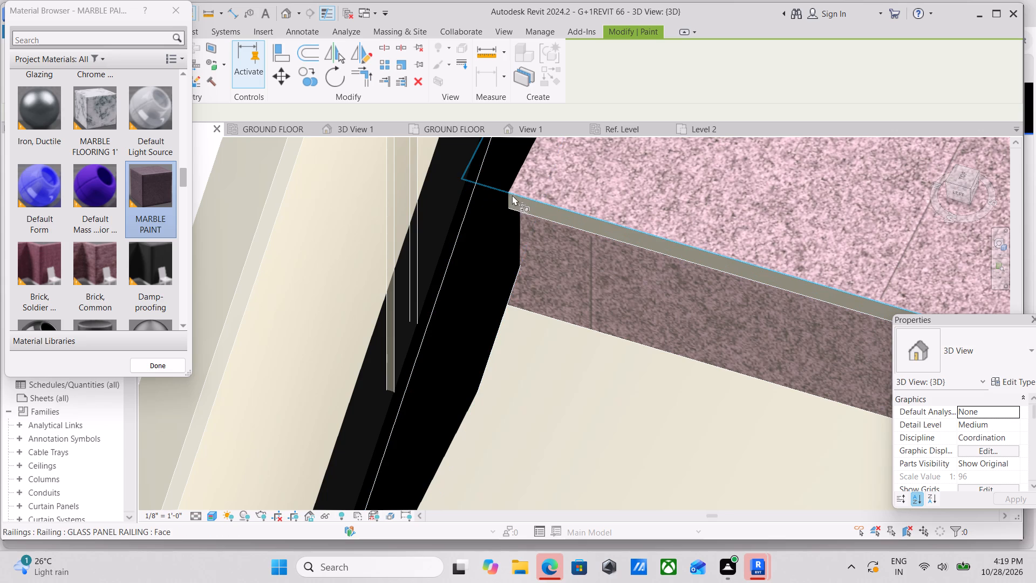
{"action": "left_click", "coordinate": [513, 196]}
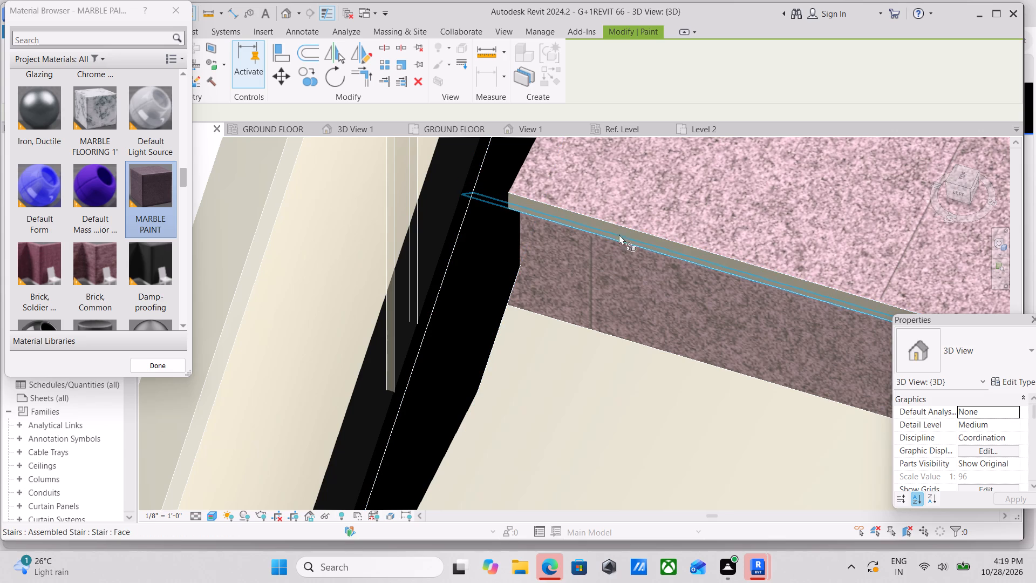
{"action": "left_click", "coordinate": [659, 244]}
Paint the upper flight's fourth tread, its nosing face and the riser below it with MARBLE PAINT.
{"action": "scroll", "coordinate": [659, 244], "scroll_direction": "down", "scroll_amount": 2}
{"action": "middle_click_drag", "start_coordinate": [659, 244], "coordinate": [594, 168]}
{"action": "scroll", "coordinate": [594, 245], "scroll_direction": "down", "scroll_amount": 2}
{"action": "middle_click_drag", "start_coordinate": [597, 256], "coordinate": [606, 185]}
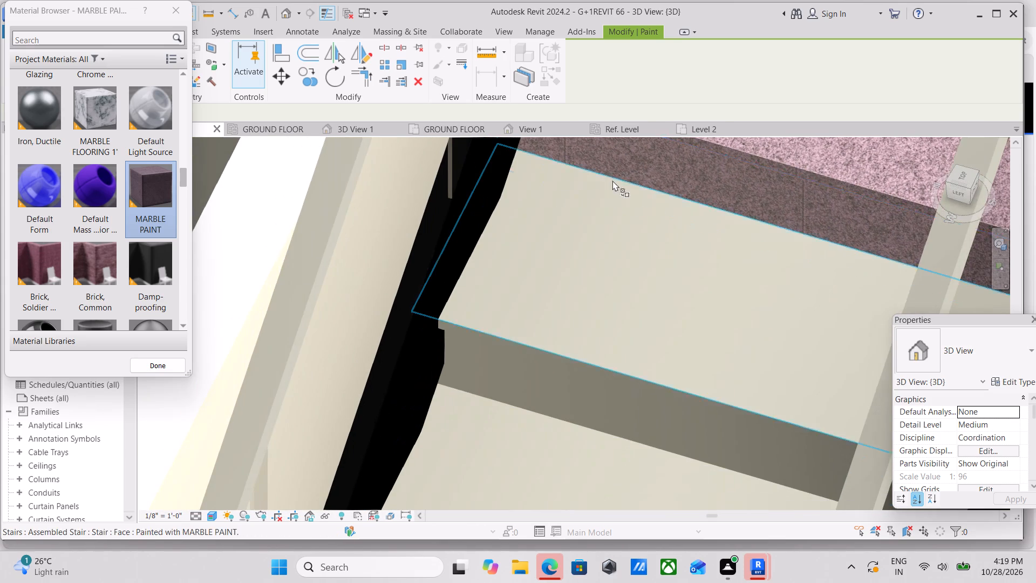
{"action": "left_click", "coordinate": [630, 274]}
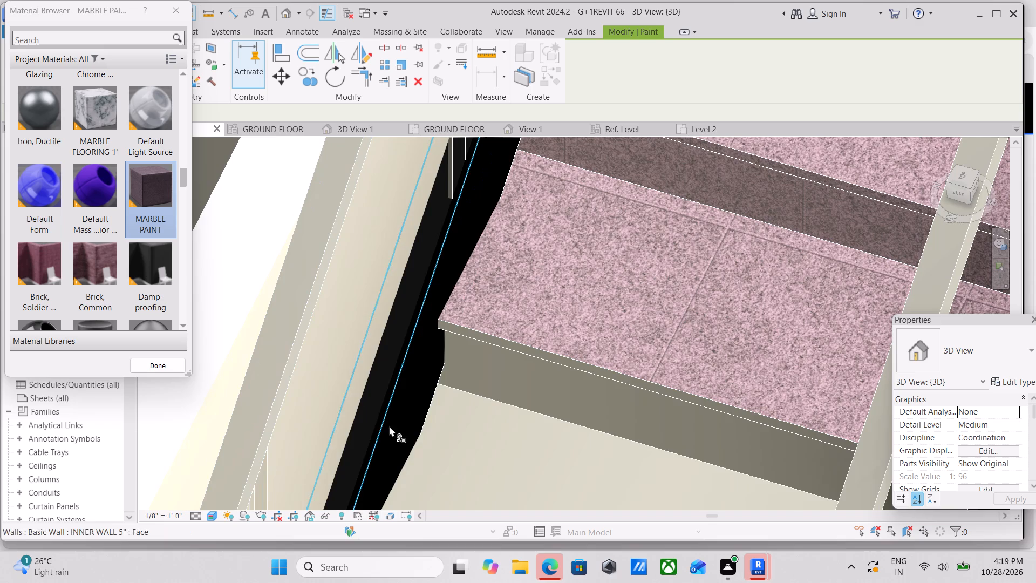
{"action": "scroll", "coordinate": [516, 412], "scroll_direction": "up", "scroll_amount": 3}
{"action": "scroll", "coordinate": [591, 344], "scroll_direction": "up", "scroll_amount": 10}
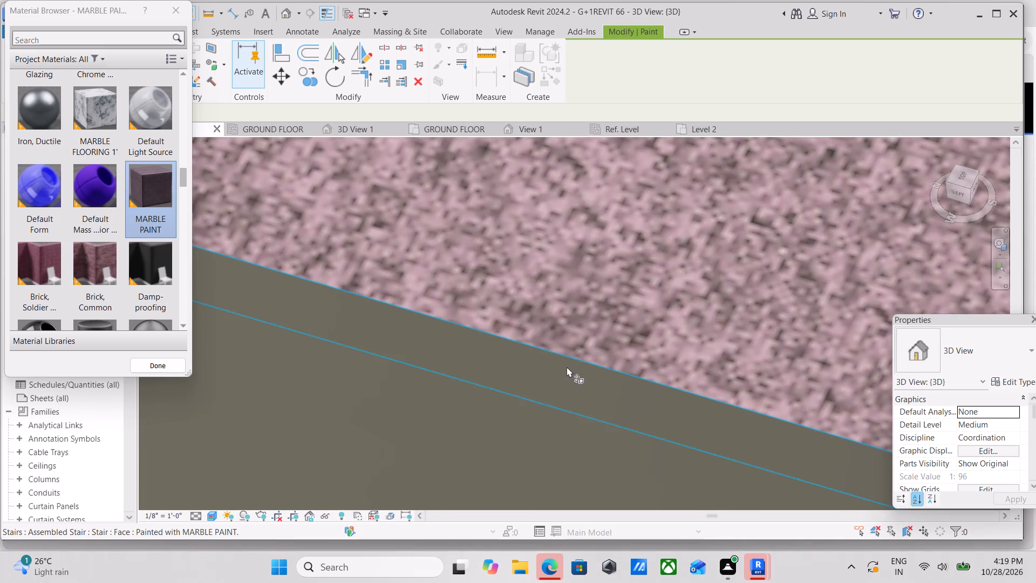
{"action": "left_click", "coordinate": [558, 372]}
{"action": "scroll", "coordinate": [568, 362], "scroll_direction": "down", "scroll_amount": 8}
{"action": "middle_click_drag", "start_coordinate": [550, 379], "coordinate": [696, 252]}
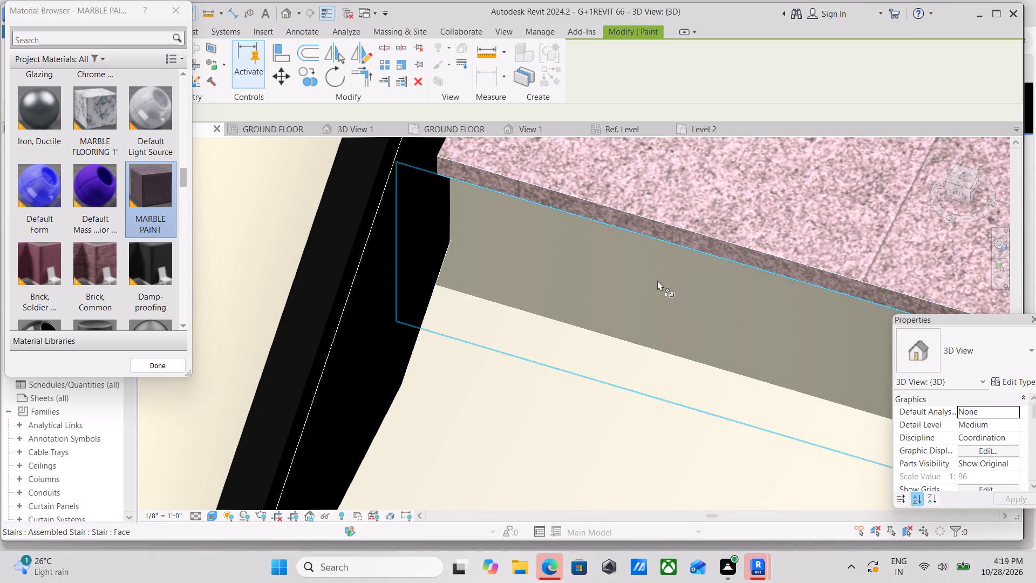
{"action": "left_click", "coordinate": [657, 280]}
Apply MARBLE PAINT to the upper flight's fifth tread, its nosing face and the riser below it.
{"action": "scroll", "coordinate": [663, 278], "scroll_direction": "down", "scroll_amount": 4}
{"action": "middle_click_drag", "start_coordinate": [645, 356], "coordinate": [665, 274]}
{"action": "left_click", "coordinate": [649, 289]}
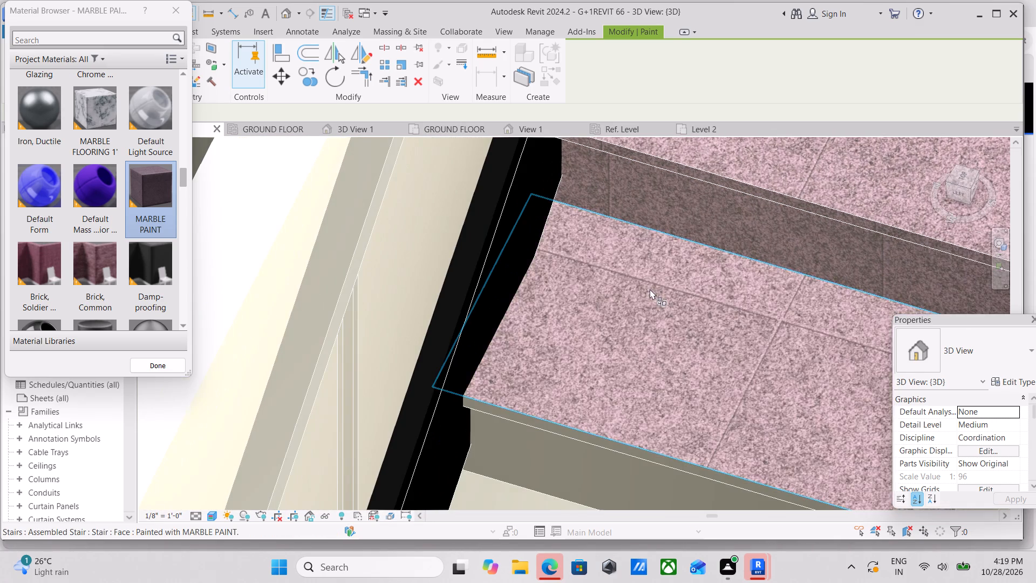
{"action": "scroll", "coordinate": [651, 289], "scroll_direction": "down", "scroll_amount": 3}
{"action": "middle_click_drag", "start_coordinate": [651, 289], "coordinate": [526, 226]}
{"action": "scroll", "coordinate": [554, 343], "scroll_direction": "up", "scroll_amount": 7}
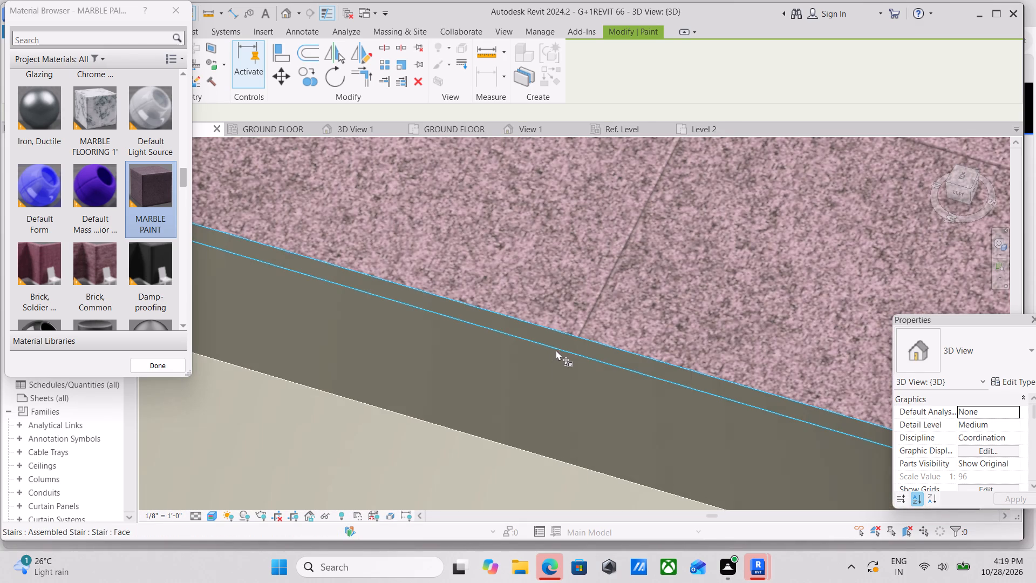
{"action": "left_click", "coordinate": [561, 344]}
{"action": "scroll", "coordinate": [561, 344], "scroll_direction": "down", "scroll_amount": 3}
{"action": "middle_click", "coordinate": [561, 344]}
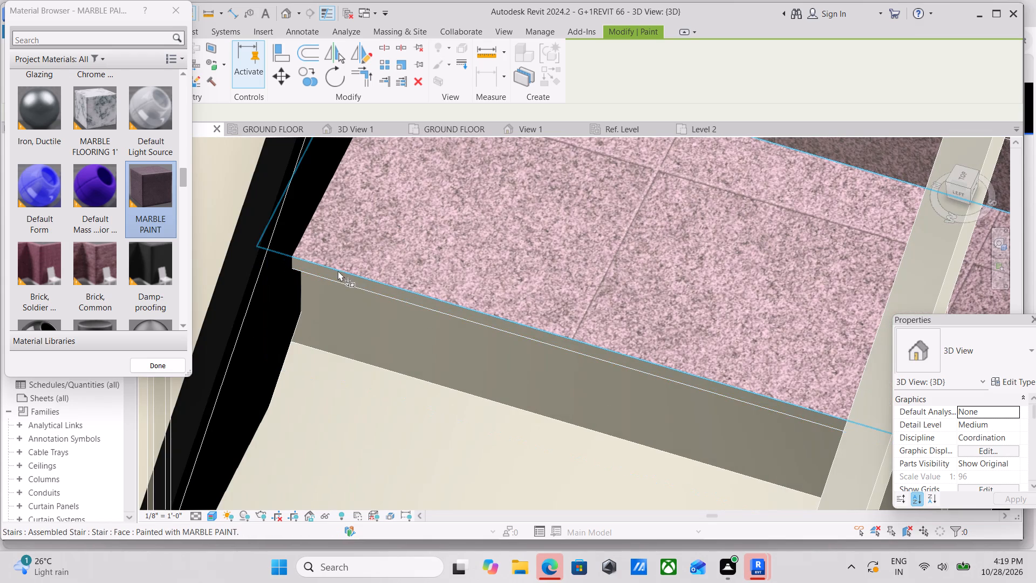
{"action": "scroll", "coordinate": [288, 270], "scroll_direction": "up", "scroll_amount": 4}
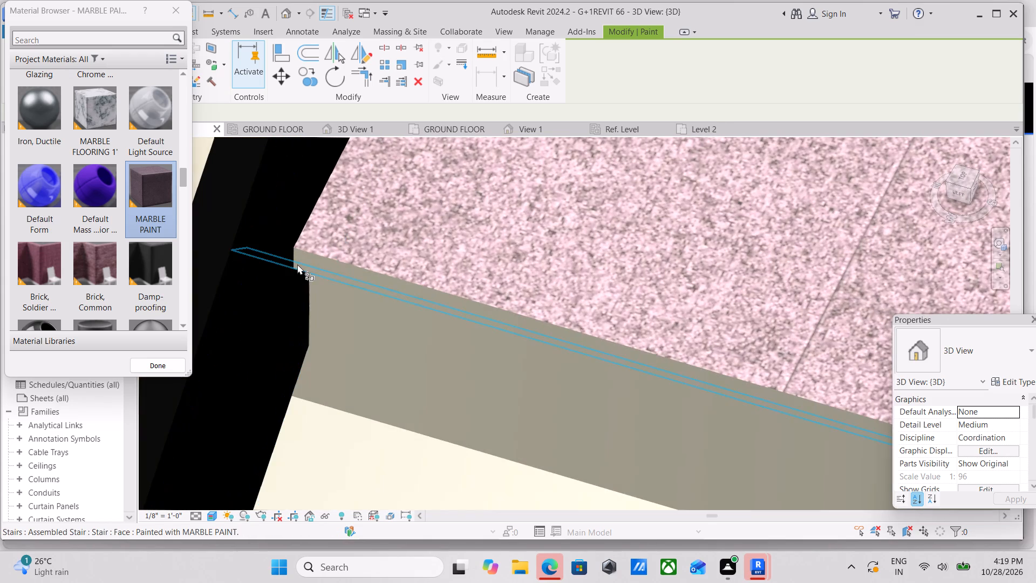
{"action": "left_click", "coordinate": [301, 257]}
{"action": "scroll", "coordinate": [507, 336], "scroll_direction": "down", "scroll_amount": 2}
{"action": "middle_click_drag", "start_coordinate": [507, 336], "coordinate": [467, 262]}
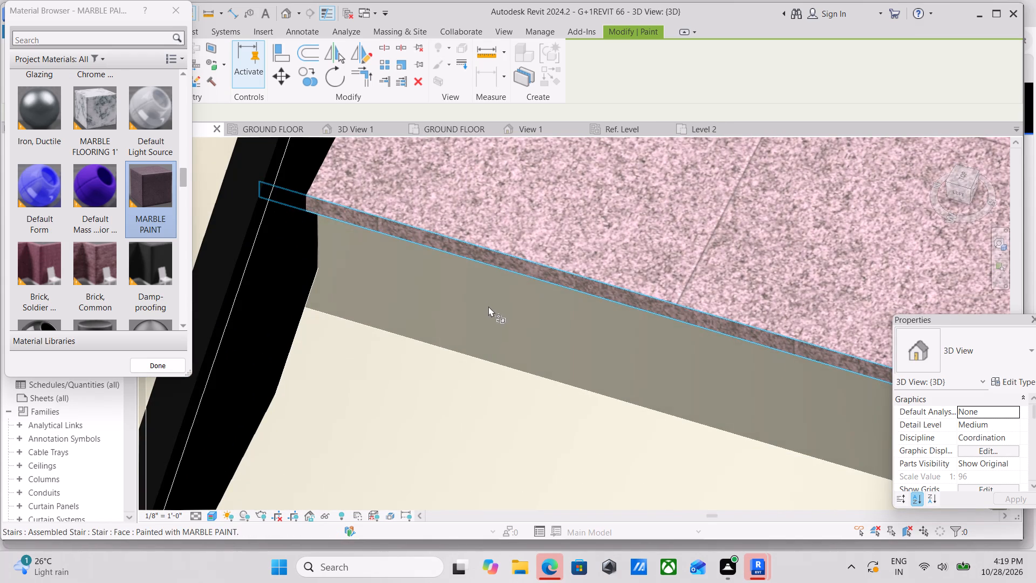
{"action": "left_click", "coordinate": [489, 305]}
Apply MARBLE PAINT to the upper flight's sixth tread, its nosing face and the riser below it.
{"action": "scroll", "coordinate": [496, 302], "scroll_direction": "down", "scroll_amount": 3}
{"action": "middle_click_drag", "start_coordinate": [497, 301], "coordinate": [604, 232]}
{"action": "left_click", "coordinate": [591, 301]}
{"action": "scroll", "coordinate": [592, 302], "scroll_direction": "down", "scroll_amount": 1}
{"action": "middle_click_drag", "start_coordinate": [592, 308], "coordinate": [555, 247]}
{"action": "scroll", "coordinate": [516, 392], "scroll_direction": "up", "scroll_amount": 4}
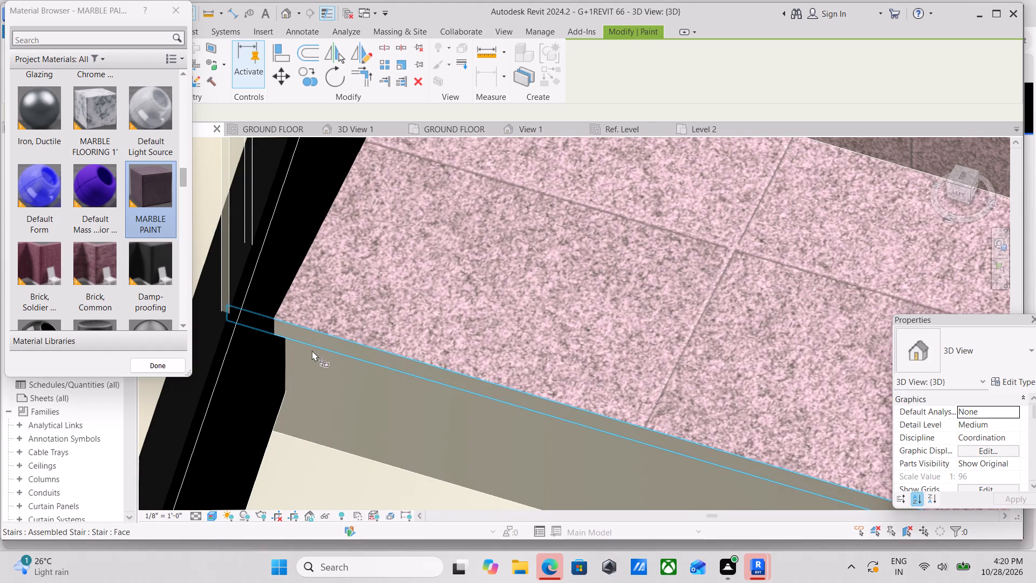
{"action": "scroll", "coordinate": [275, 328], "scroll_direction": "up", "scroll_amount": 7}
{"action": "left_click", "coordinate": [275, 328]}
{"action": "scroll", "coordinate": [486, 332], "scroll_direction": "down", "scroll_amount": 4}
{"action": "middle_click_drag", "start_coordinate": [549, 333], "coordinate": [355, 232]}
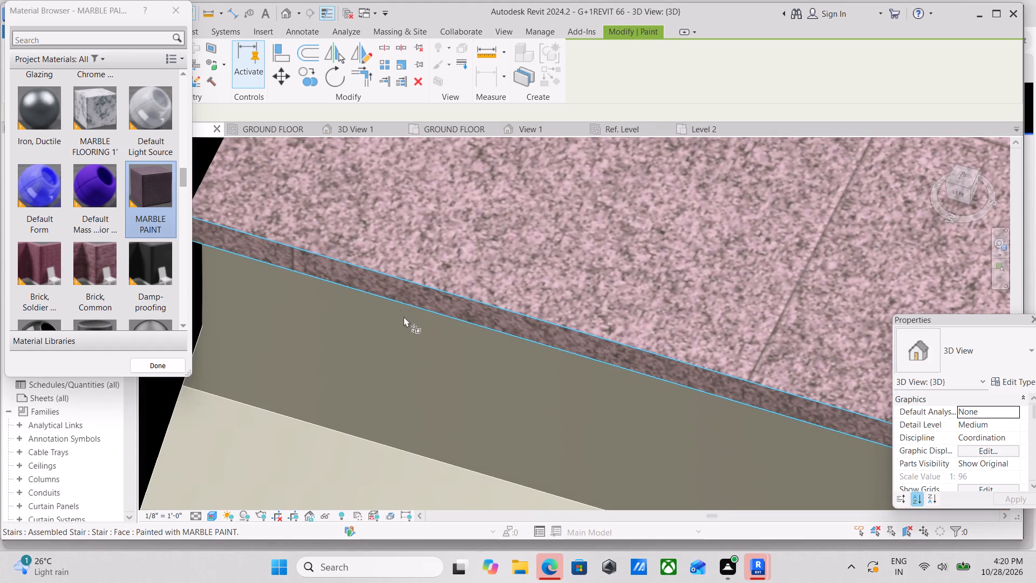
{"action": "left_click", "coordinate": [408, 326]}
Paint the remaining tread at the foot of the flight, beside the outer wall, with MARBLE PAINT and finish painting.
{"action": "scroll", "coordinate": [408, 326], "scroll_direction": "down", "scroll_amount": 3}
{"action": "middle_click_drag", "start_coordinate": [408, 326], "coordinate": [503, 220]}
{"action": "left_click", "coordinate": [453, 357]}
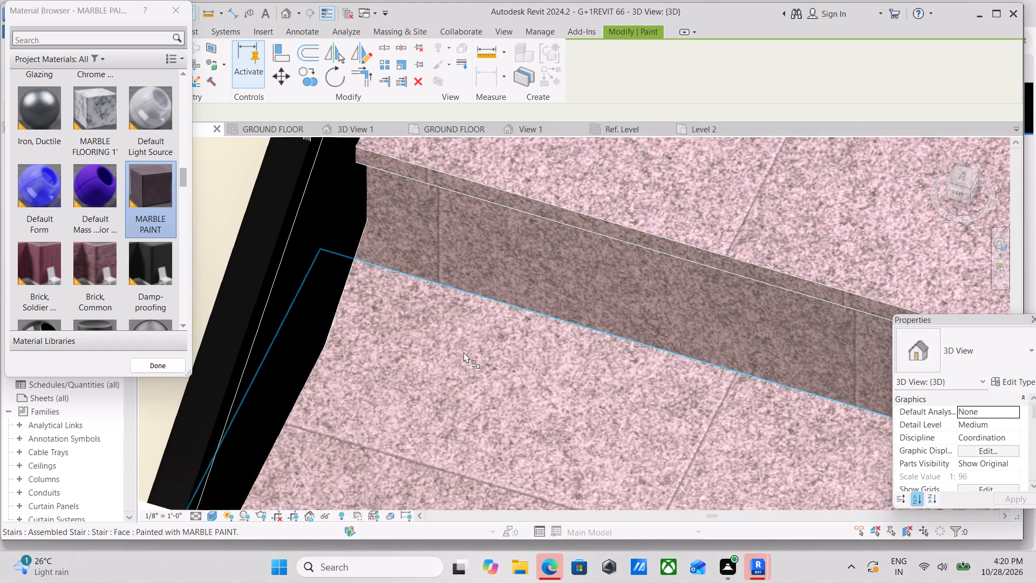
{"action": "scroll", "coordinate": [483, 341], "scroll_direction": "down", "scroll_amount": 3}
{"action": "middle_click_drag", "start_coordinate": [487, 339], "coordinate": [589, 241]}
{"action": "scroll", "coordinate": [624, 328], "scroll_direction": "down", "scroll_amount": 7}
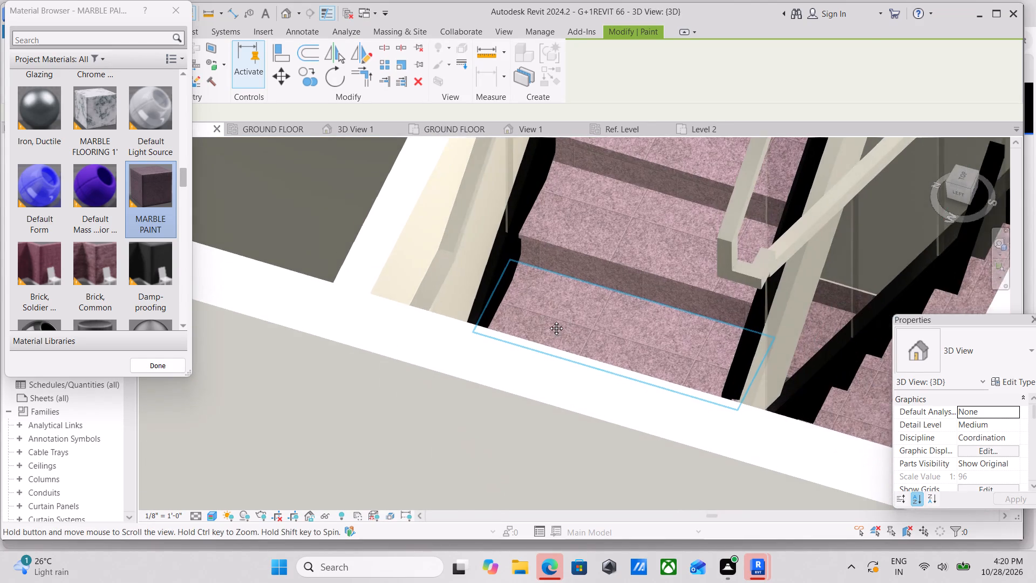
{"action": "scroll", "coordinate": [589, 313], "scroll_direction": "down", "scroll_amount": 4}
{"action": "scroll", "coordinate": [636, 333], "scroll_direction": "down", "scroll_amount": 6}
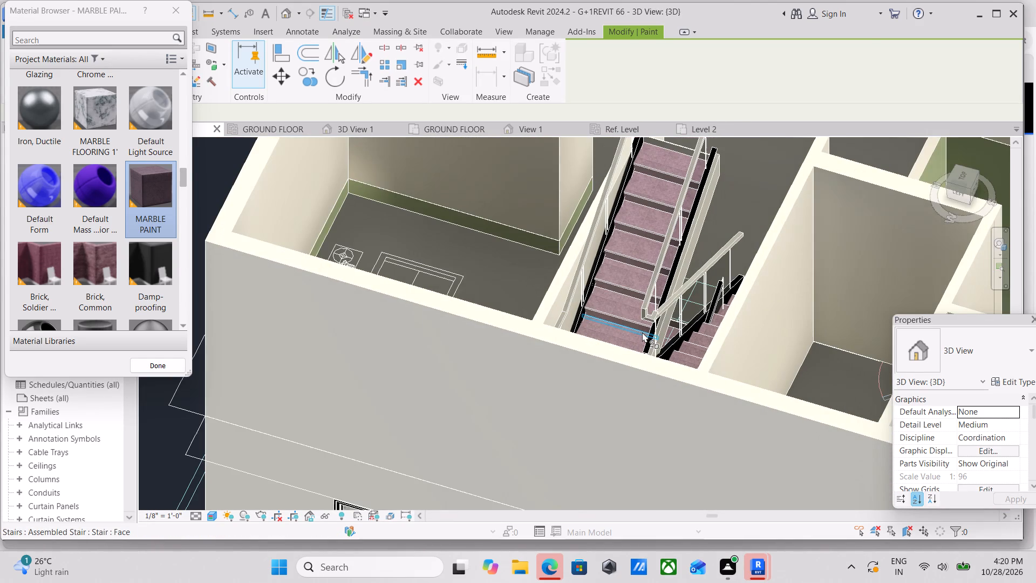
{"action": "key", "text": "Escape"}
{"action": "scroll", "coordinate": [642, 332], "scroll_direction": "down", "scroll_amount": 1}
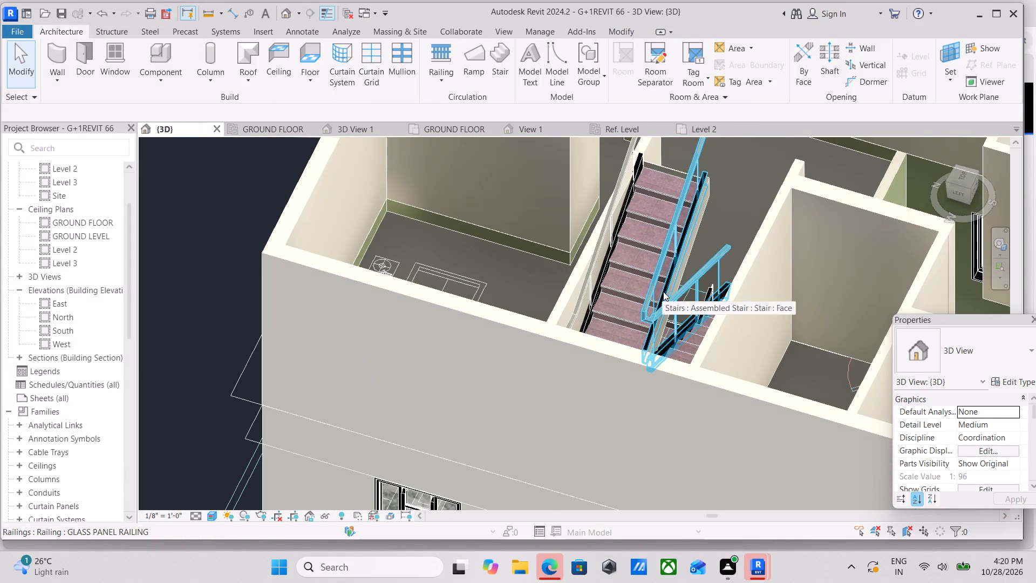
Examine the painted staircase flights and their railings from several sides of the model.
{"action": "middle_click_drag", "start_coordinate": [666, 291], "coordinate": [441, 235], "text": "shift"}
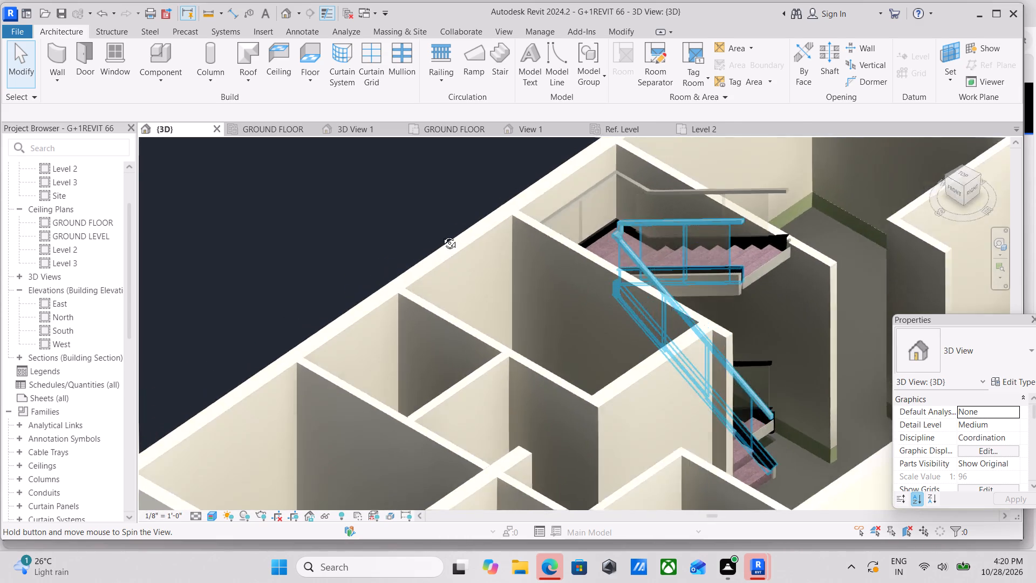
{"action": "middle_click_drag", "start_coordinate": [441, 235], "coordinate": [456, 225], "text": "shift"}
{"action": "middle_click_drag", "start_coordinate": [622, 291], "coordinate": [634, 265], "text": "shift"}
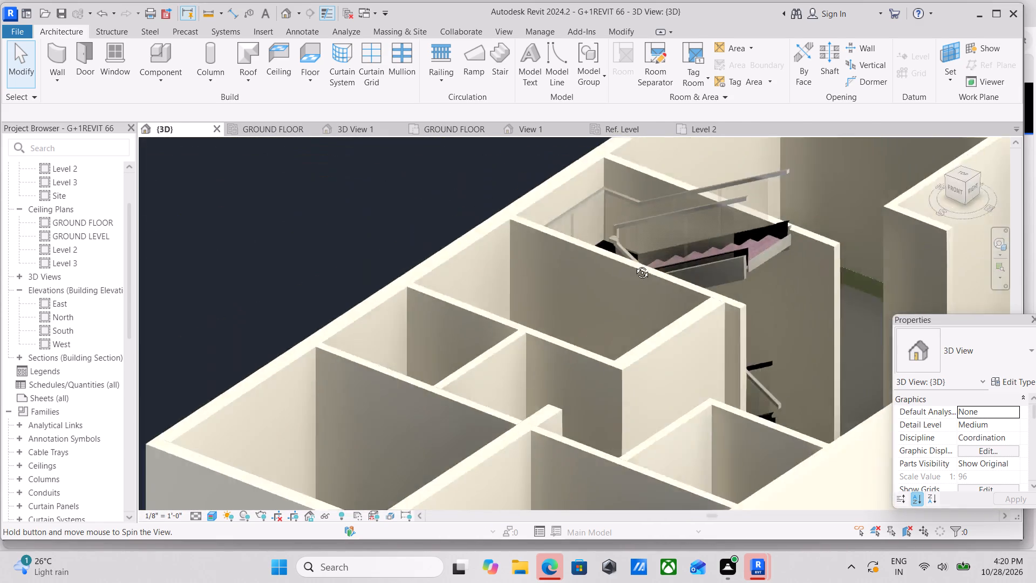
{"action": "middle_click_drag", "start_coordinate": [634, 265], "coordinate": [432, 396], "text": "shift"}
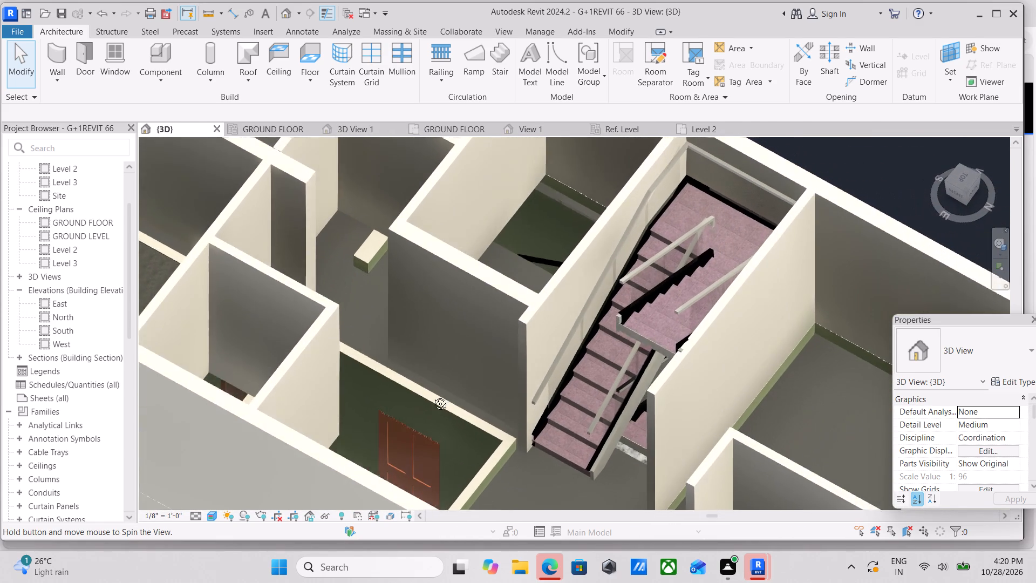
{"action": "middle_click_drag", "start_coordinate": [432, 396], "coordinate": [499, 306], "text": "shift"}
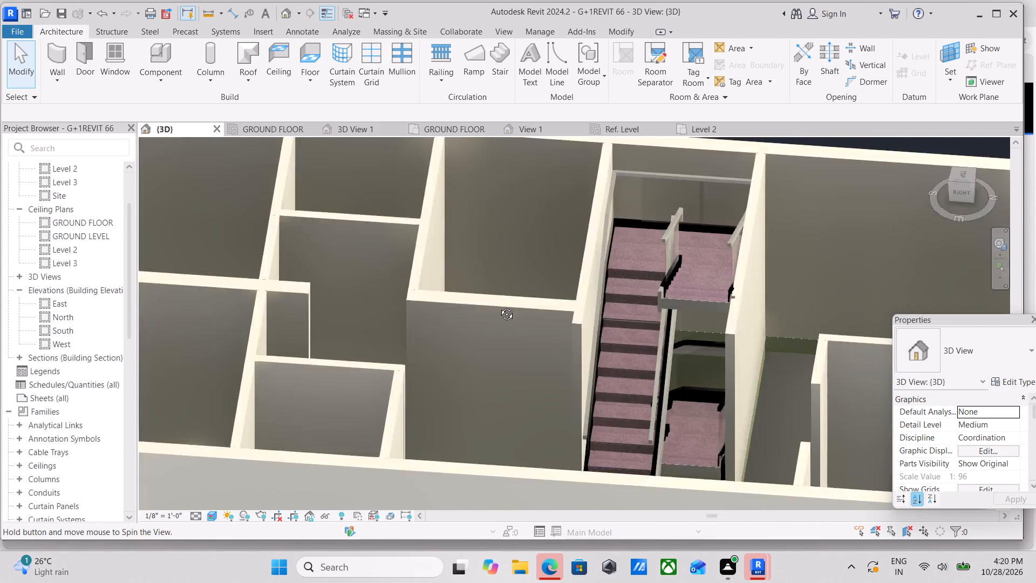
{"action": "middle_click_drag", "start_coordinate": [499, 306], "coordinate": [576, 378], "text": "shift"}
{"action": "scroll", "coordinate": [811, 449], "scroll_direction": "up", "scroll_amount": 6}
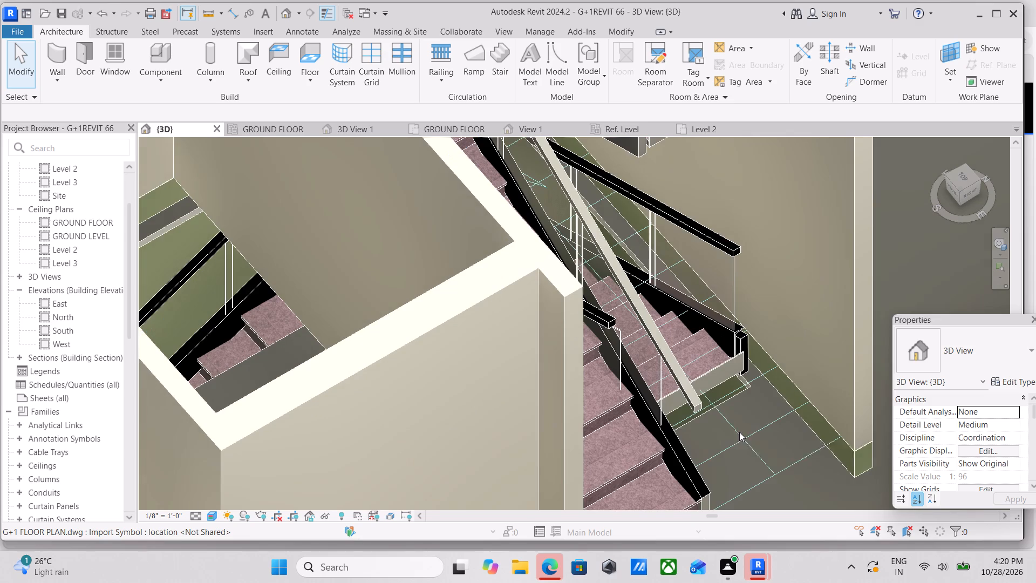
Inspect the stair and the shaft opening where the ground-floor flight reaches the first floor, leaving both unselected.
{"action": "left_click", "coordinate": [722, 415]}
{"action": "left_click", "coordinate": [723, 365]}
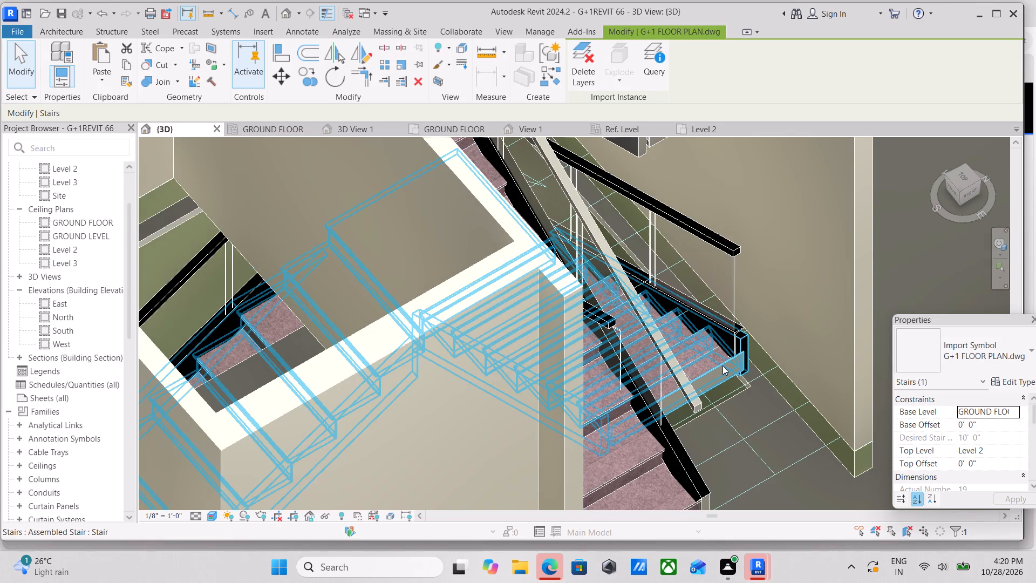
{"action": "key", "text": "Escape"}
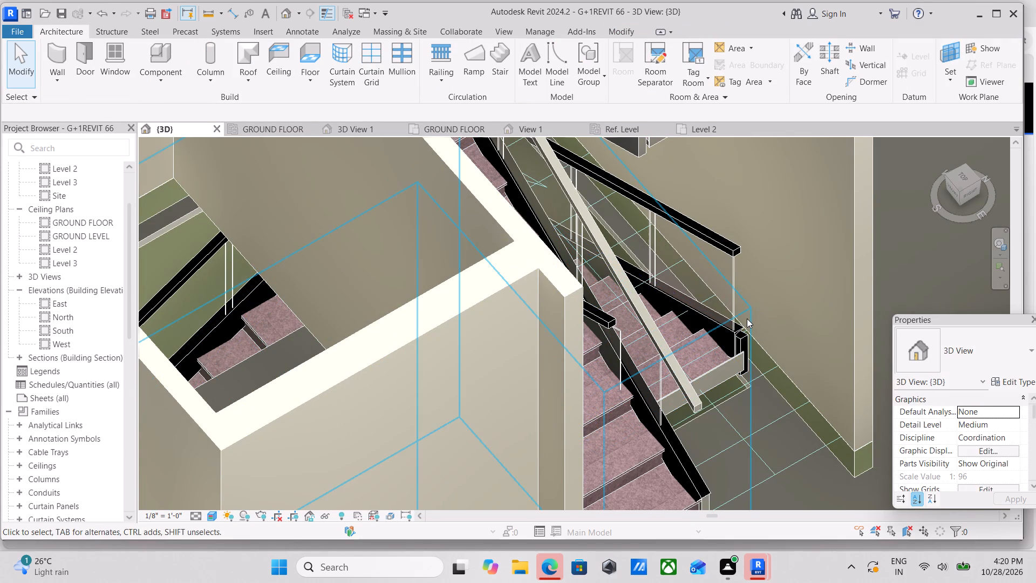
{"action": "left_click", "coordinate": [747, 318]}
{"action": "scroll", "coordinate": [747, 318], "scroll_direction": "up", "scroll_amount": 2}
{"action": "scroll", "coordinate": [747, 318], "scroll_direction": "down", "scroll_amount": 5}
{"action": "middle_click_drag", "start_coordinate": [744, 326], "coordinate": [744, 332]}
{"action": "scroll", "coordinate": [756, 354], "scroll_direction": "down", "scroll_amount": 2}
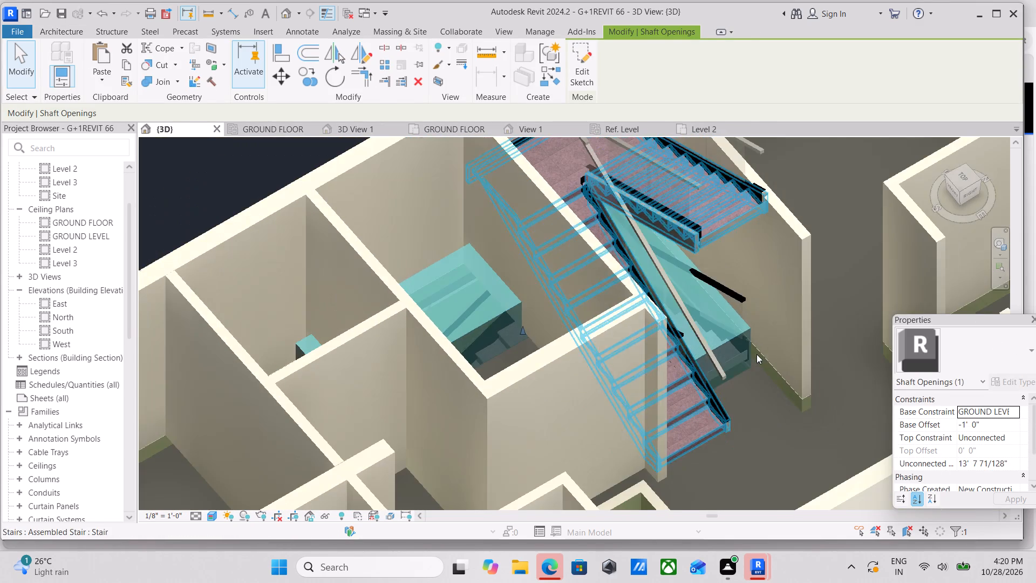
{"action": "key", "text": "Escape"}
{"action": "scroll", "coordinate": [753, 391], "scroll_direction": "down", "scroll_amount": 1}
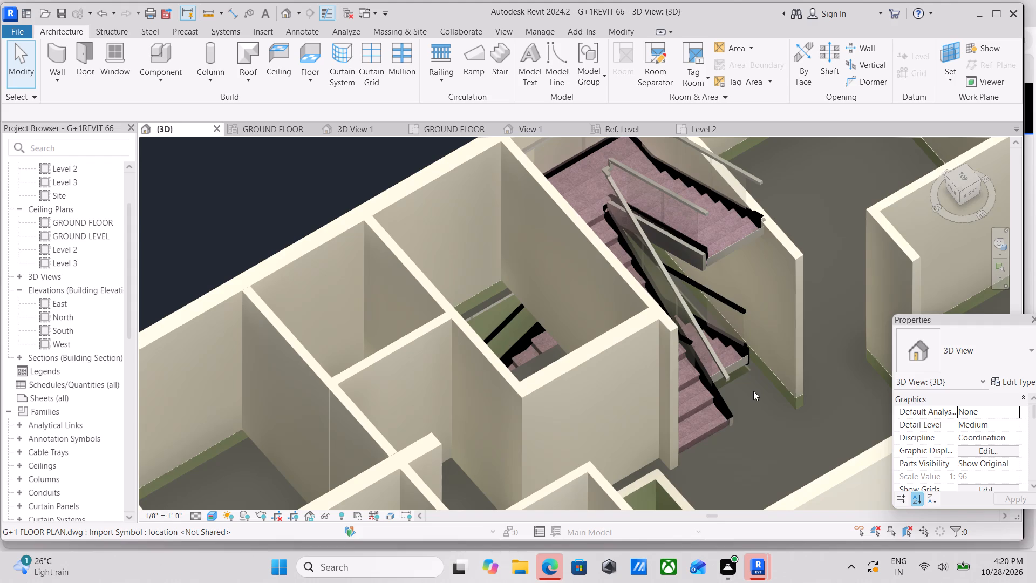
Examine both staircases from above and from the sides, ending close to the open end of the first-floor stair's upper flight.
{"action": "middle_click_drag", "start_coordinate": [742, 419], "coordinate": [642, 405], "text": "shift"}
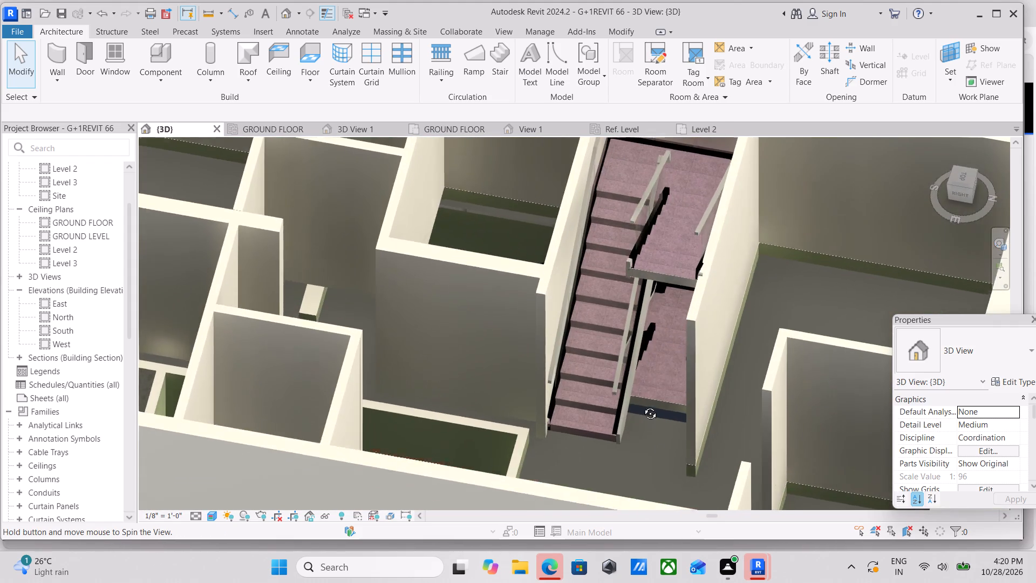
{"action": "middle_click_drag", "start_coordinate": [642, 405], "coordinate": [694, 481], "text": "shift"}
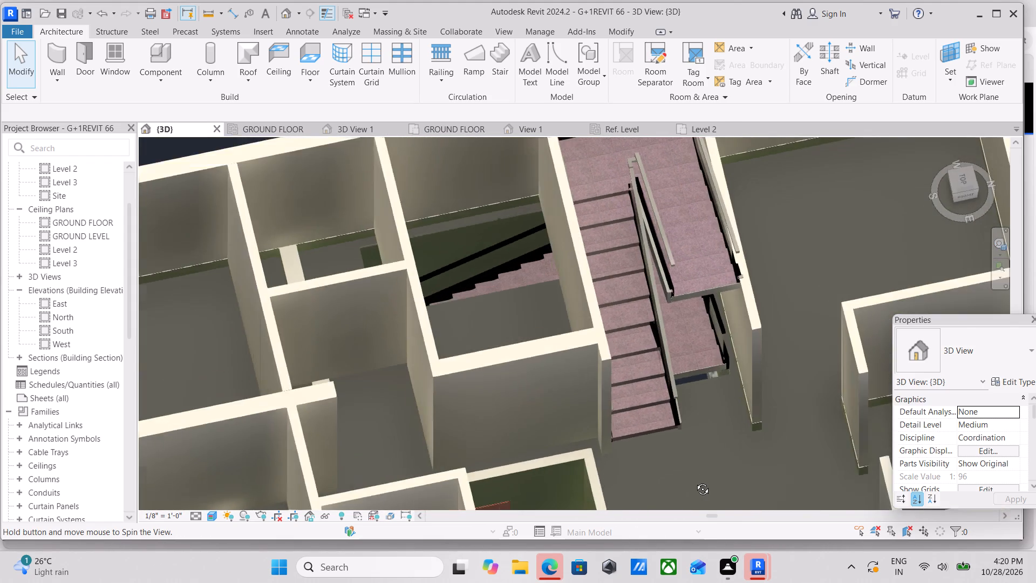
{"action": "middle_click_drag", "start_coordinate": [694, 481], "coordinate": [618, 375], "text": "shift"}
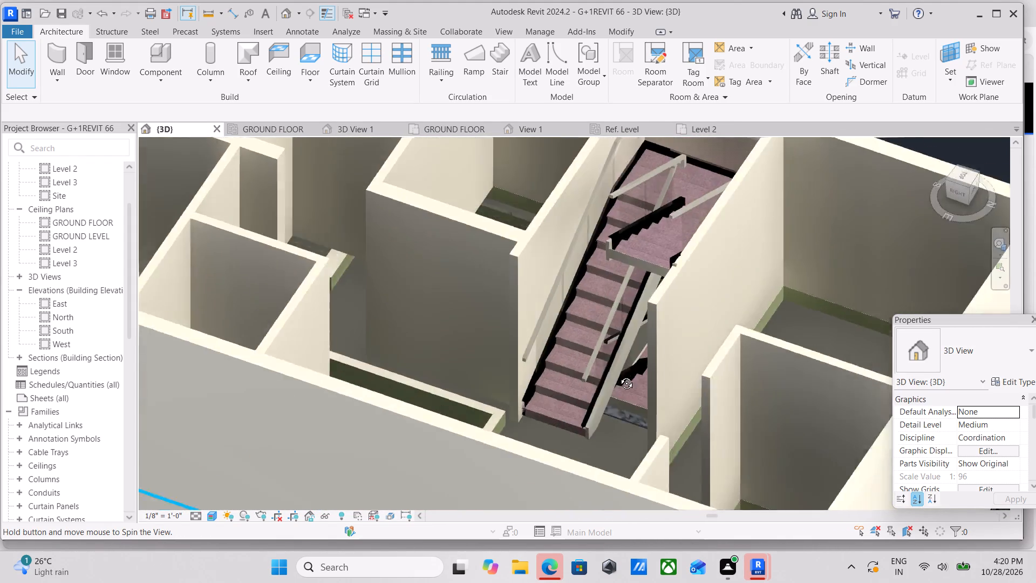
{"action": "middle_click_drag", "start_coordinate": [618, 375], "coordinate": [634, 368], "text": "shift"}
{"action": "middle_click_drag", "start_coordinate": [650, 413], "coordinate": [700, 452], "text": "shift"}
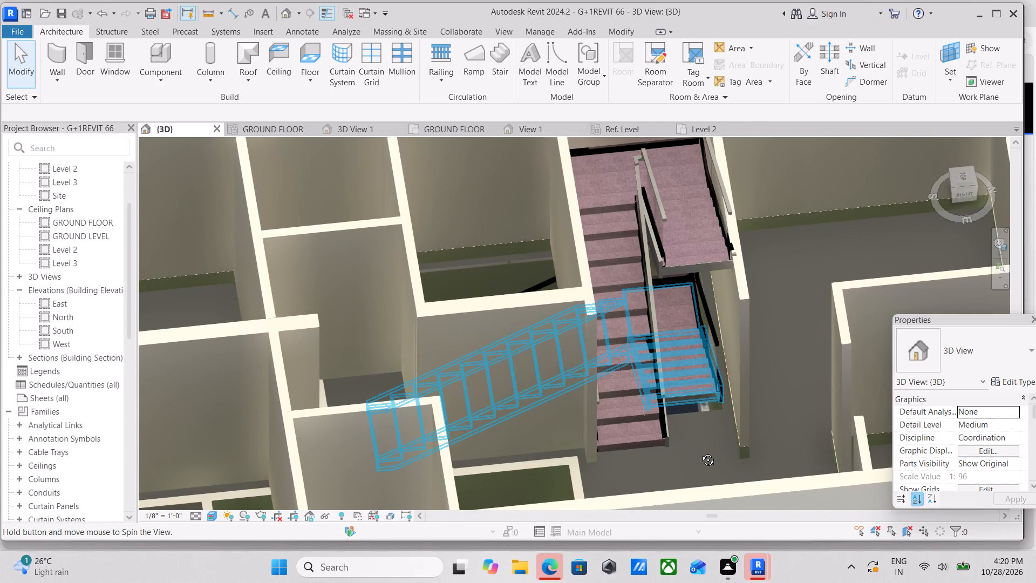
{"action": "middle_click_drag", "start_coordinate": [700, 452], "coordinate": [769, 401], "text": "shift"}
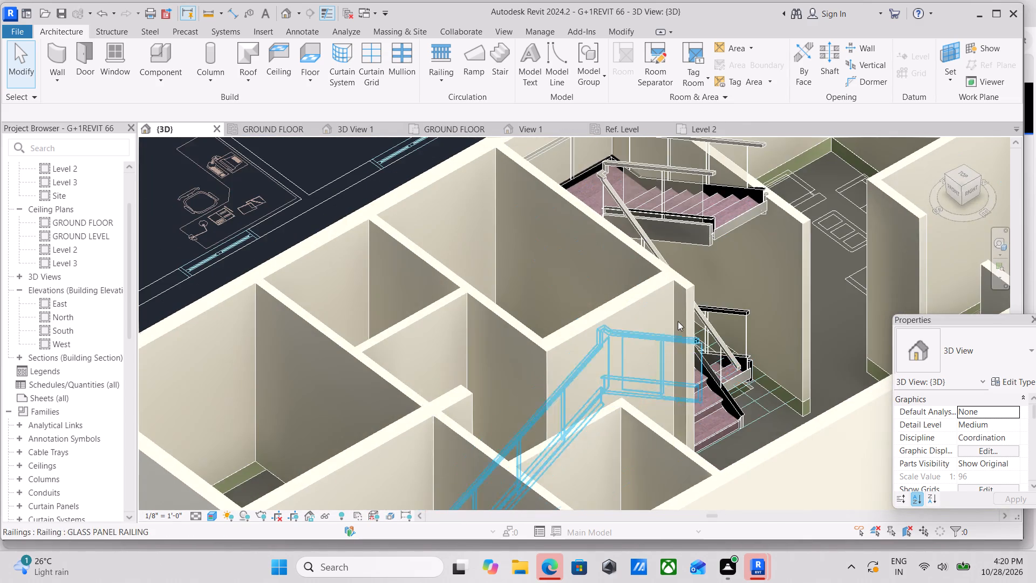
{"action": "middle_click_drag", "start_coordinate": [674, 315], "coordinate": [622, 474]}
{"action": "scroll", "coordinate": [664, 396], "scroll_direction": "up", "scroll_amount": 4}
{"action": "middle_click_drag", "start_coordinate": [665, 394], "coordinate": [664, 452]}
{"action": "scroll", "coordinate": [664, 452], "scroll_direction": "up", "scroll_amount": 2}
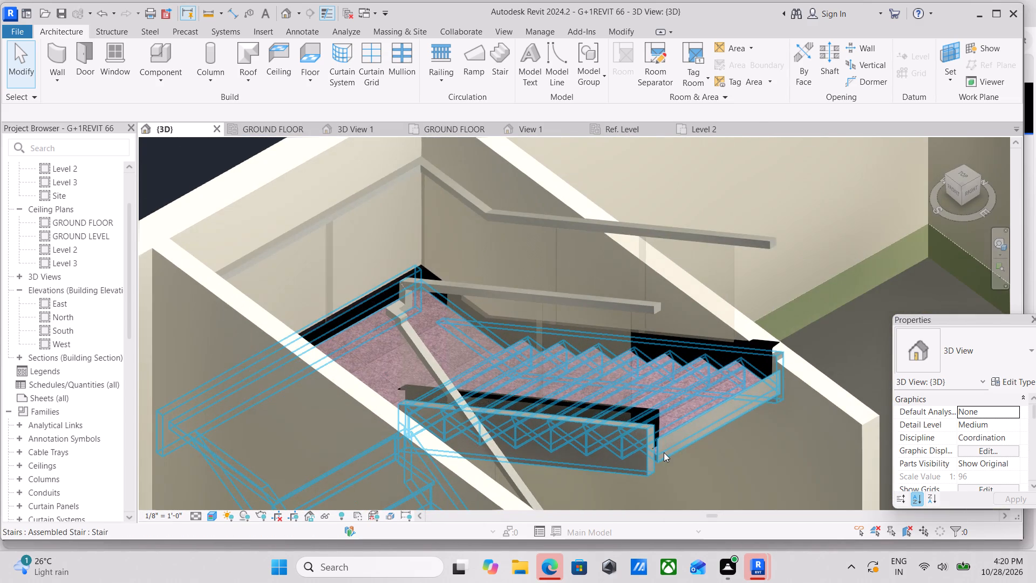
Start Paint with the BLACK material and cover the end, side and top faces of the upper flight's wall-side top rail.
{"action": "key", "text": "p"}
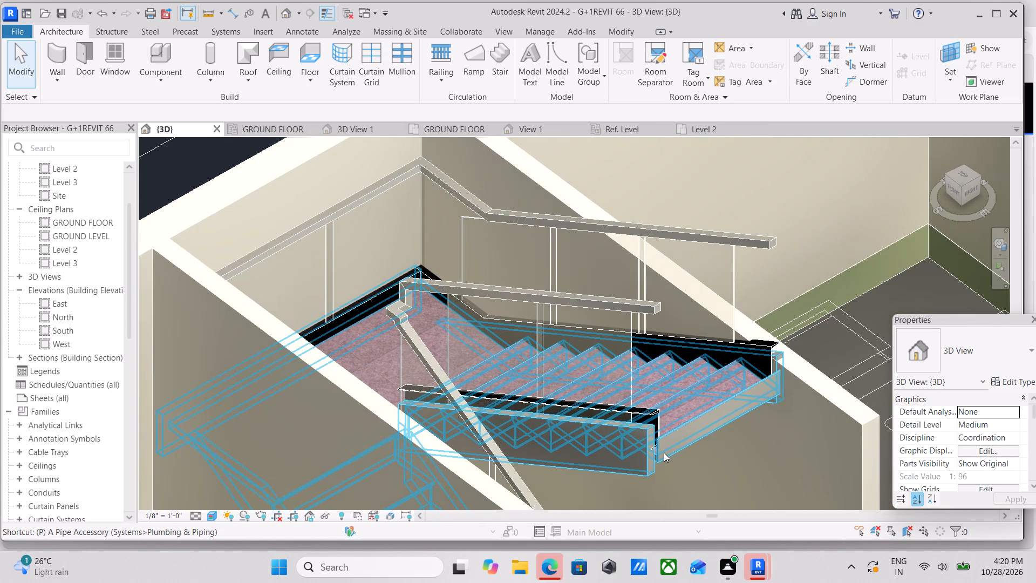
{"action": "key", "text": "t"}
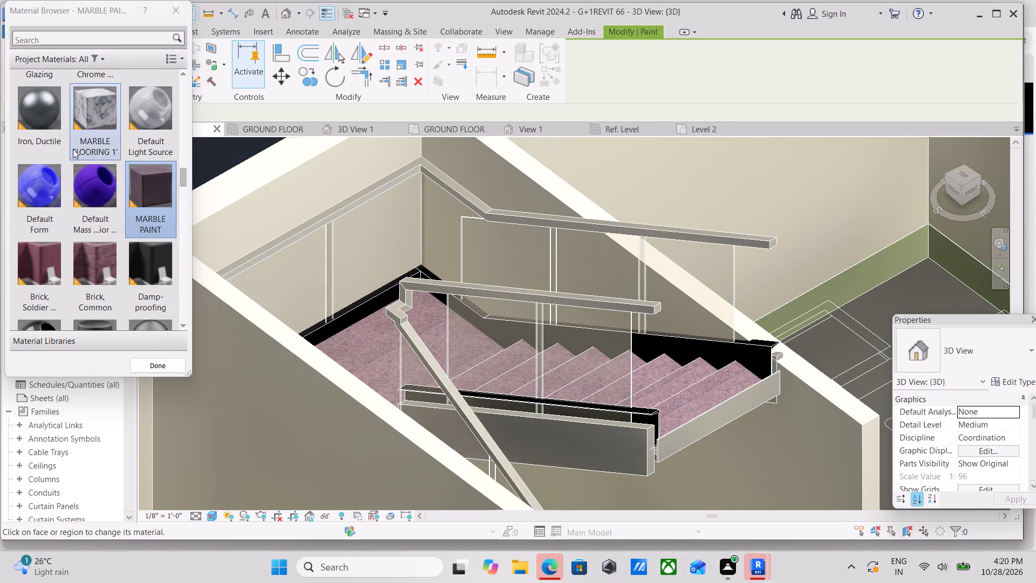
{"action": "scroll", "coordinate": [54, 180], "scroll_direction": "down", "scroll_amount": 1}
{"action": "double_click", "coordinate": [50, 188]}
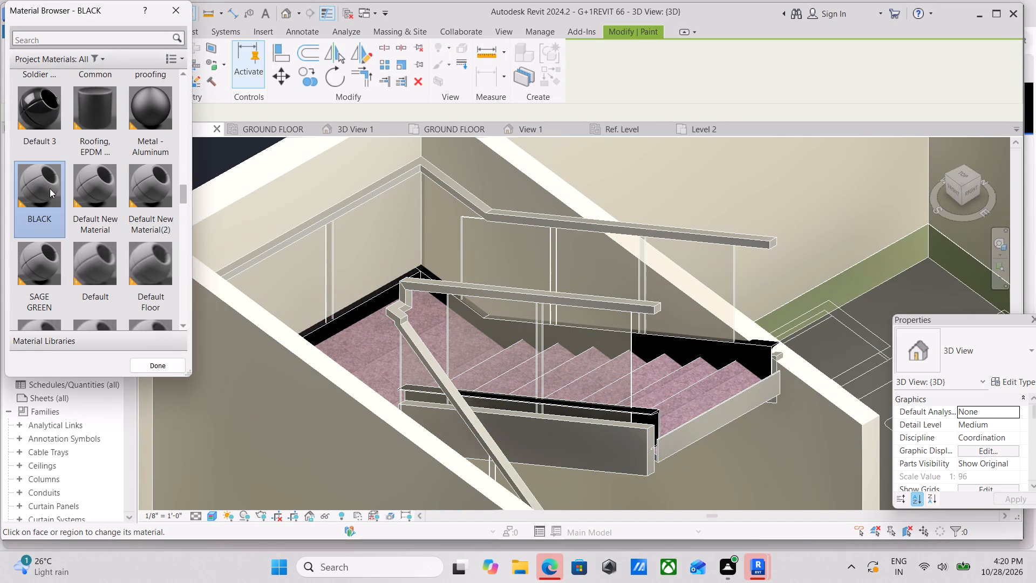
{"action": "scroll", "coordinate": [672, 224], "scroll_direction": "up", "scroll_amount": 2}
{"action": "scroll", "coordinate": [858, 236], "scroll_direction": "up", "scroll_amount": 5}
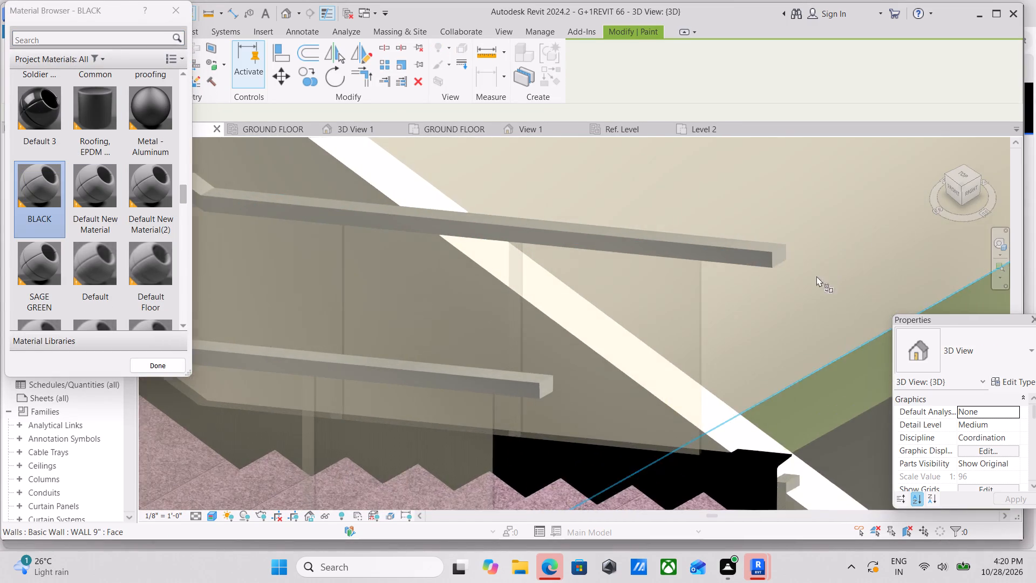
{"action": "scroll", "coordinate": [816, 276], "scroll_direction": "up", "scroll_amount": 2}
{"action": "left_click", "coordinate": [753, 239]}
{"action": "left_click", "coordinate": [709, 241]}
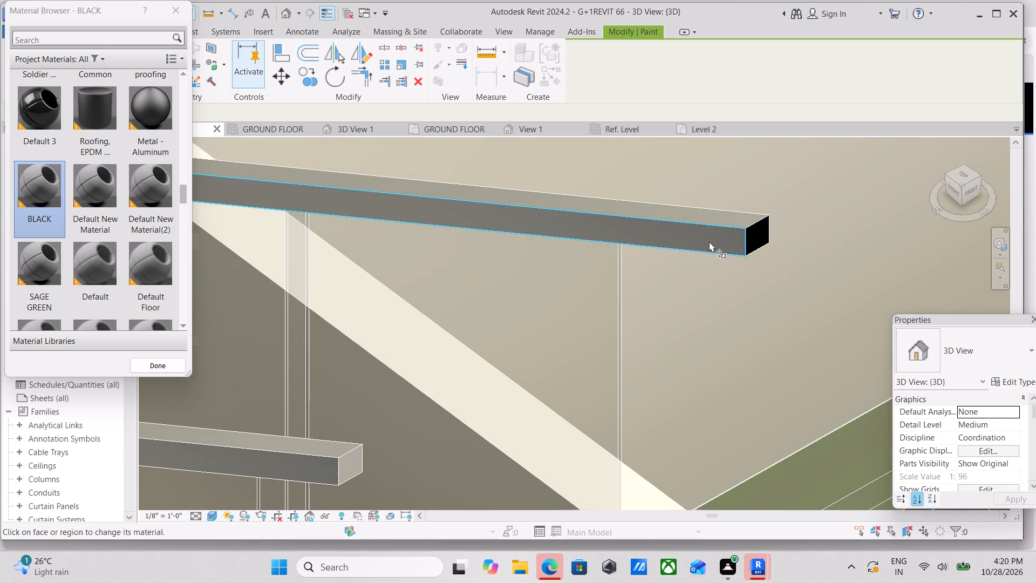
{"action": "left_click", "coordinate": [704, 217]}
{"action": "scroll", "coordinate": [704, 217], "scroll_direction": "down", "scroll_amount": 3}
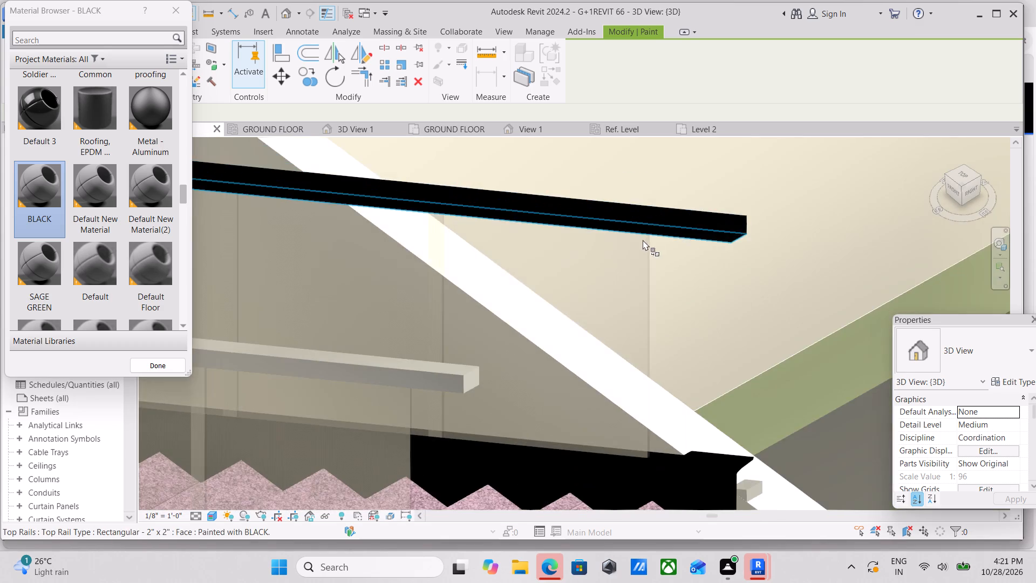
Continue with BLACK on the top and side faces of the wall-side top rail sections meeting at the landing corner.
{"action": "middle_click_drag", "start_coordinate": [643, 240], "coordinate": [970, 284]}
{"action": "scroll", "coordinate": [577, 266], "scroll_direction": "down", "scroll_amount": 1}
{"action": "middle_click_drag", "start_coordinate": [577, 266], "coordinate": [810, 374]}
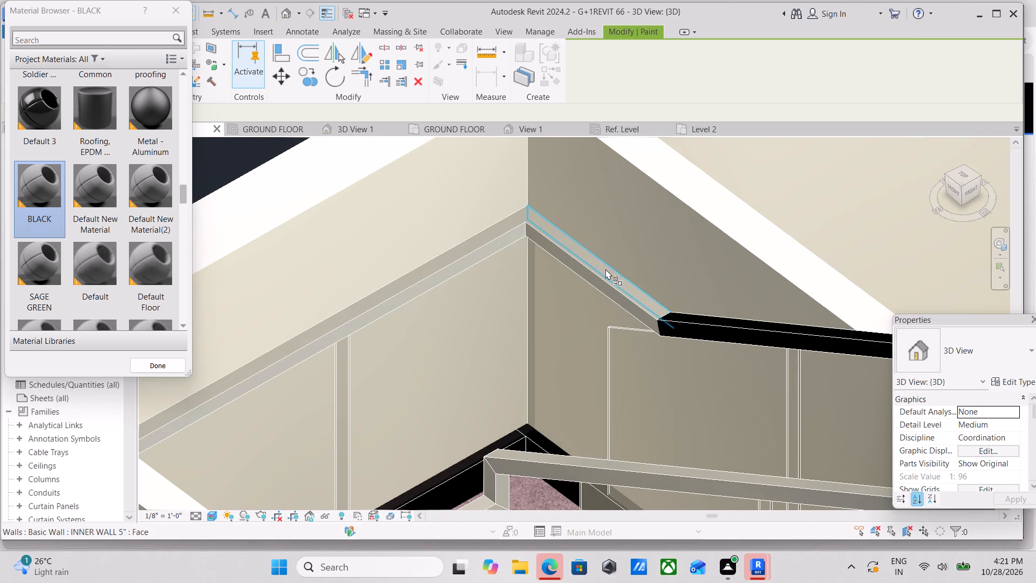
{"action": "left_click", "coordinate": [605, 269]}
{"action": "scroll", "coordinate": [585, 281], "scroll_direction": "up", "scroll_amount": 2}
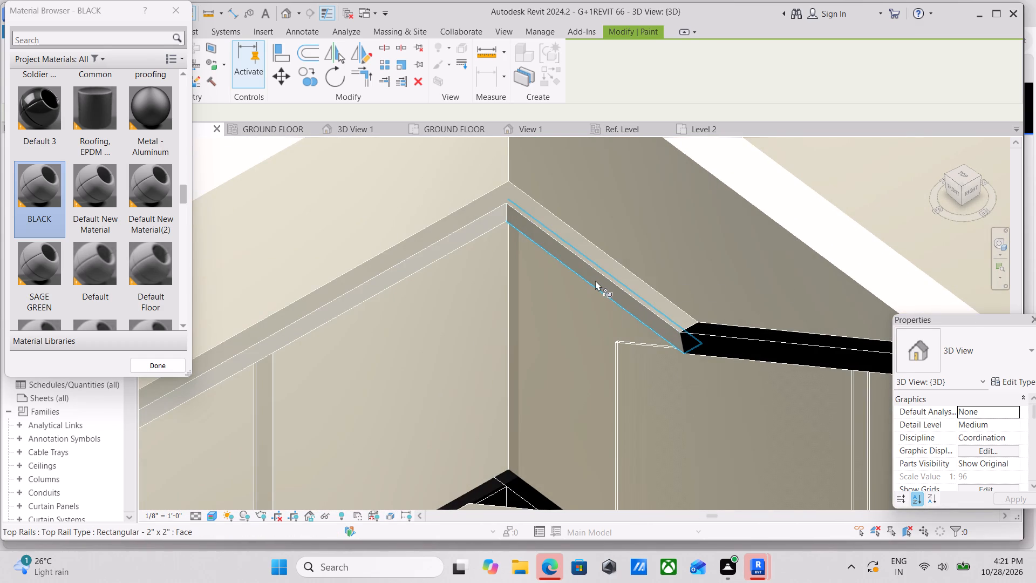
{"action": "left_click", "coordinate": [595, 280]}
{"action": "left_click", "coordinate": [575, 242]}
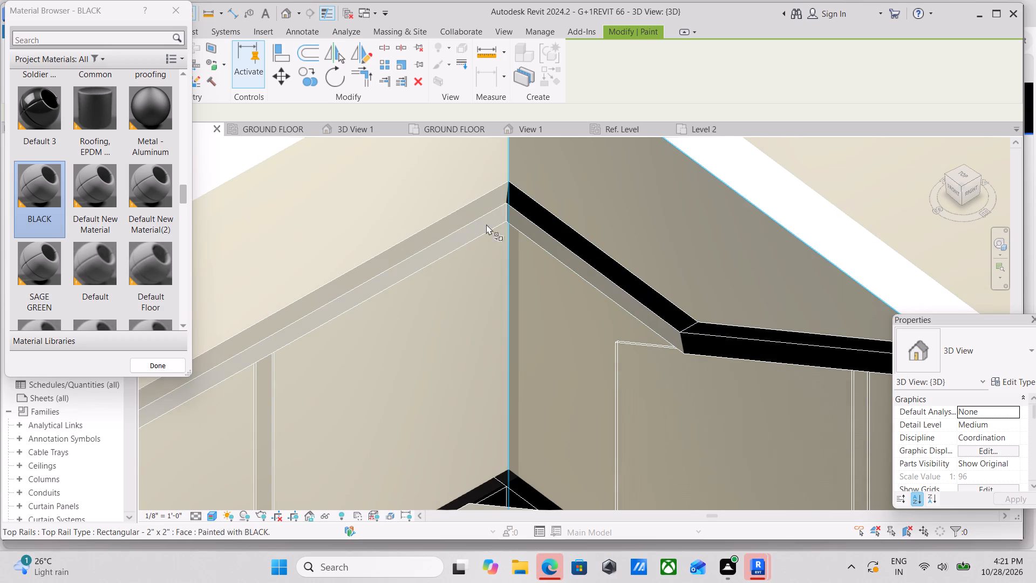
{"action": "left_click", "coordinate": [467, 210]}
{"action": "left_click", "coordinate": [469, 232]}
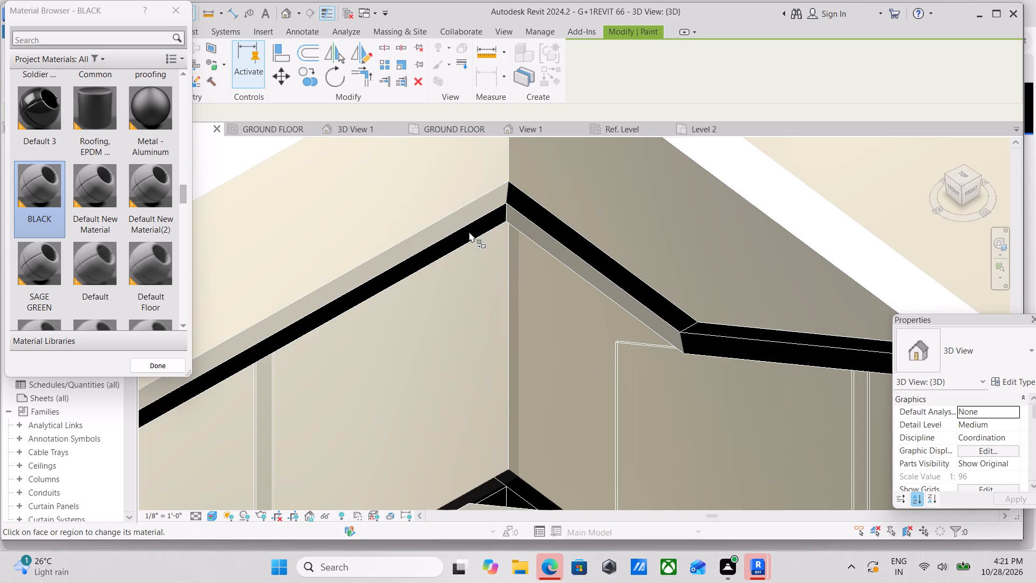
{"action": "left_click", "coordinate": [444, 223]}
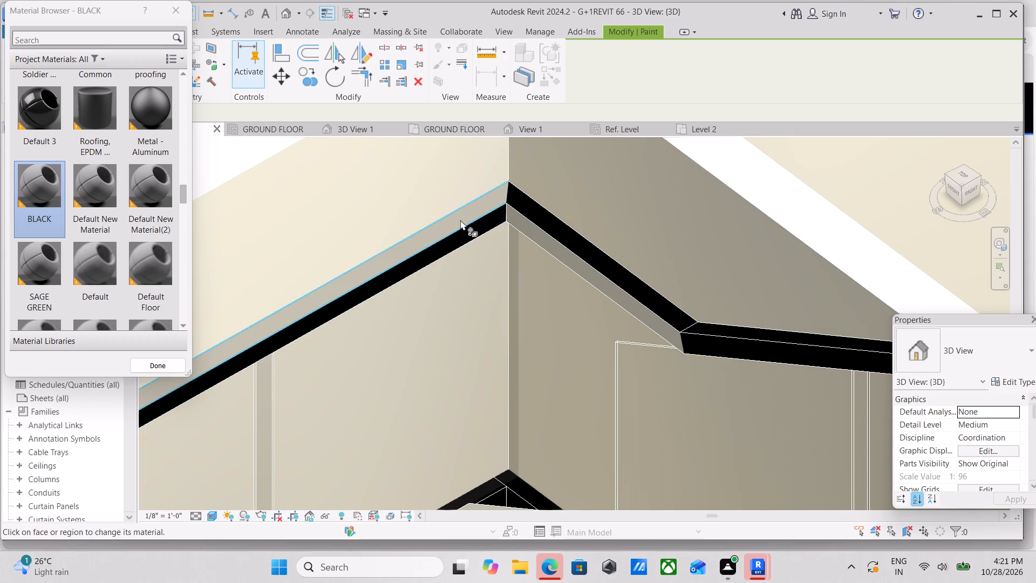
{"action": "left_click", "coordinate": [460, 220]}
{"action": "left_click", "coordinate": [559, 252]}
{"action": "scroll", "coordinate": [557, 252], "scroll_direction": "down", "scroll_amount": 2}
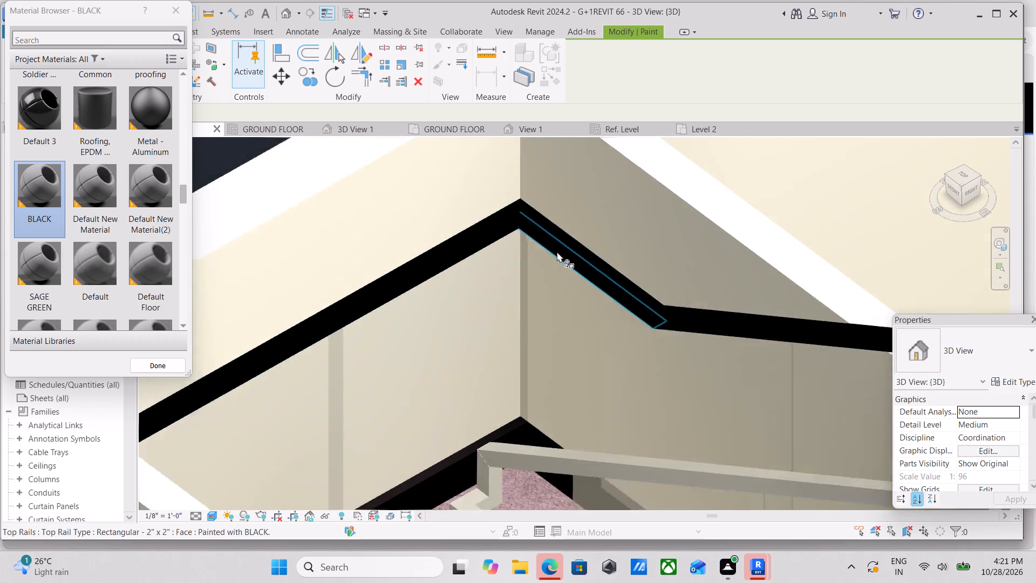
Paint the exposed faces of the top rail's level section at the landing's opposite corner with BLACK.
{"action": "scroll", "coordinate": [557, 252], "scroll_direction": "down", "scroll_amount": 4}
{"action": "middle_click_drag", "start_coordinate": [565, 250], "coordinate": [597, 234]}
{"action": "scroll", "coordinate": [597, 234], "scroll_direction": "down", "scroll_amount": 4}
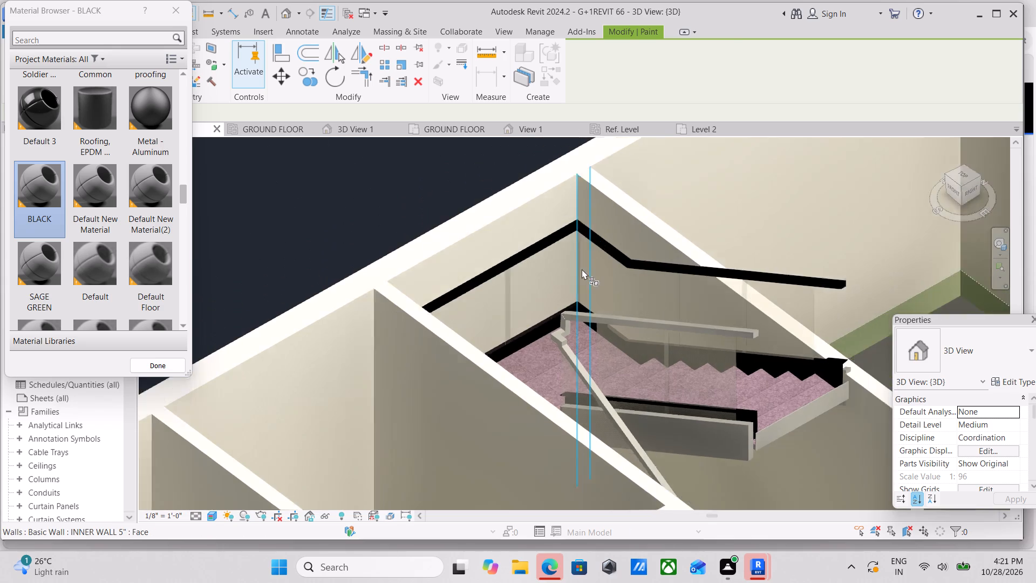
{"action": "scroll", "coordinate": [582, 269], "scroll_direction": "down", "scroll_amount": 1}
{"action": "middle_click_drag", "start_coordinate": [537, 279], "coordinate": [606, 381], "text": "shift"}
{"action": "scroll", "coordinate": [496, 340], "scroll_direction": "up", "scroll_amount": 3}
{"action": "middle_click_drag", "start_coordinate": [488, 354], "coordinate": [330, 238], "text": "shift"}
{"action": "middle_click_drag", "start_coordinate": [577, 301], "coordinate": [448, 293], "text": "shift"}
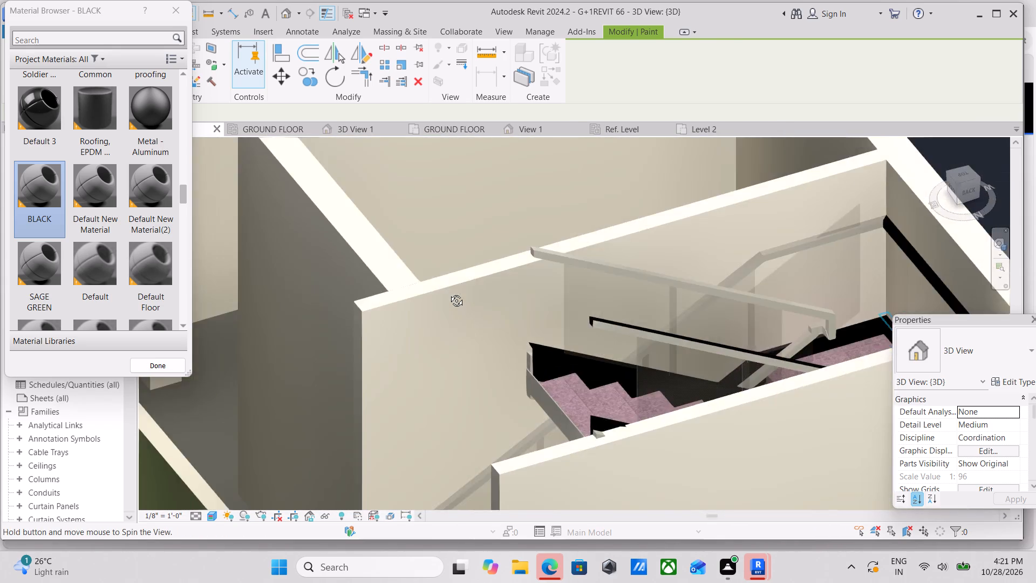
{"action": "middle_click_drag", "start_coordinate": [448, 293], "coordinate": [467, 315], "text": "shift"}
{"action": "middle_click_drag", "start_coordinate": [761, 263], "coordinate": [705, 304]}
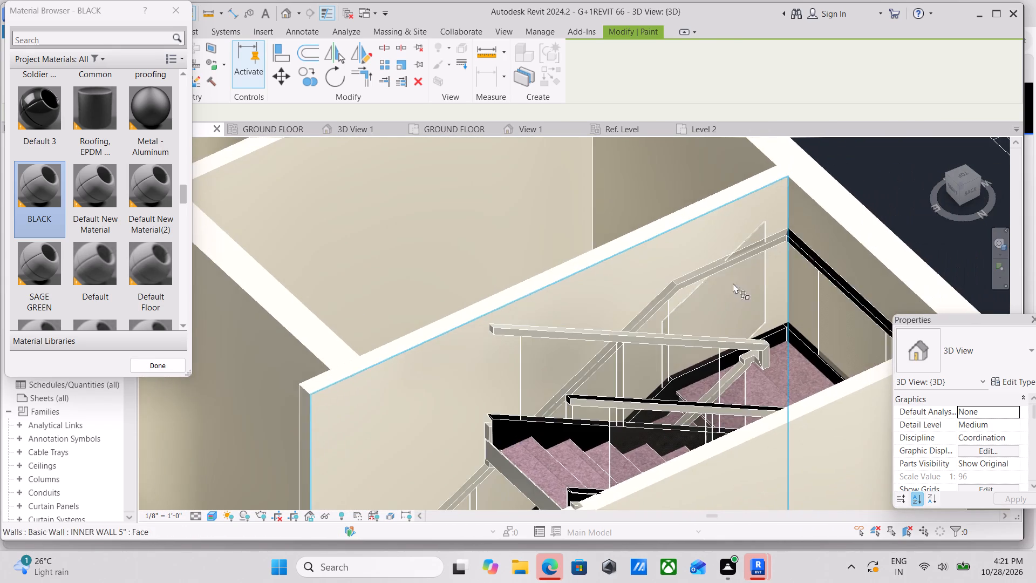
{"action": "scroll", "coordinate": [798, 233], "scroll_direction": "up", "scroll_amount": 8}
{"action": "left_click", "coordinate": [707, 256]}
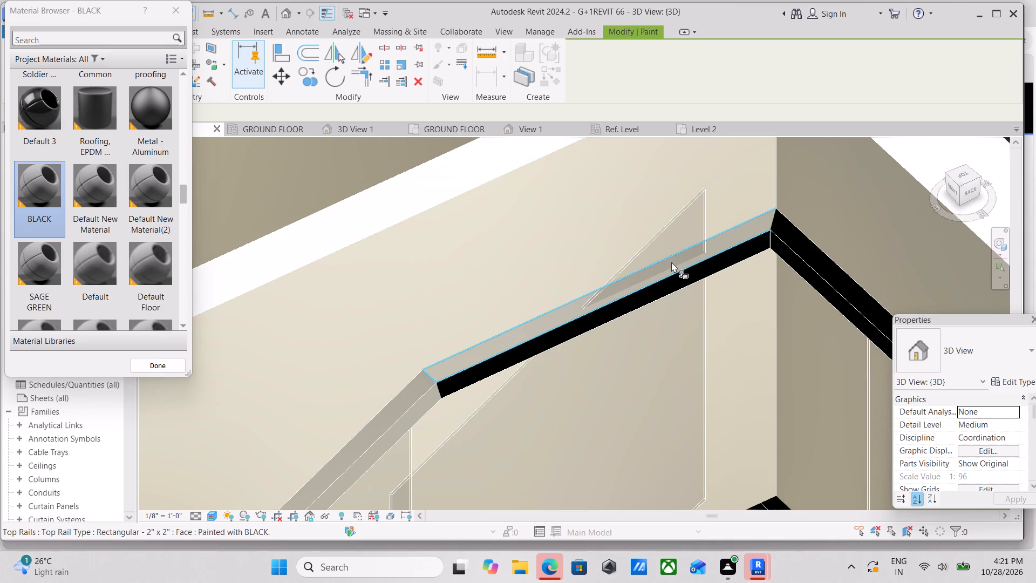
{"action": "left_click", "coordinate": [630, 279]}
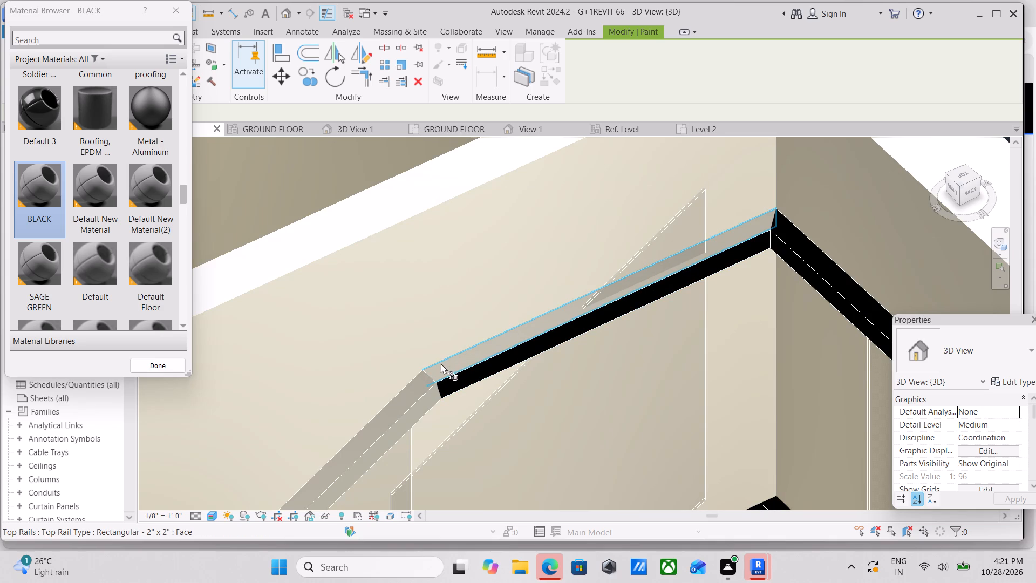
{"action": "left_click", "coordinate": [441, 363]}
{"action": "left_click", "coordinate": [440, 372]}
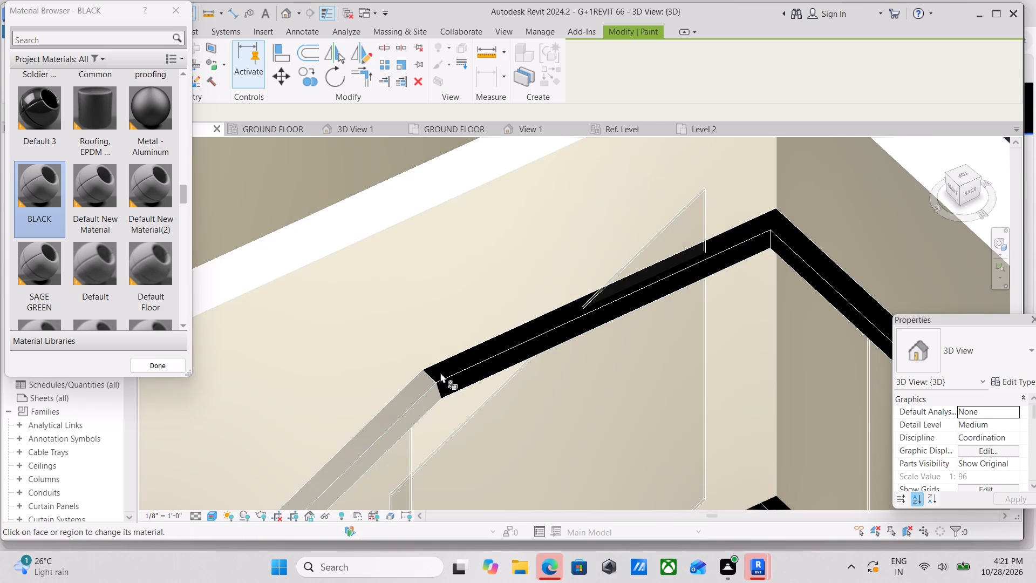
Paint the side and top faces of the sloping wall-side top rail that descends from the landing with BLACK.
{"action": "scroll", "coordinate": [510, 371], "scroll_direction": "down", "scroll_amount": 1}
{"action": "middle_click_drag", "start_coordinate": [510, 371], "coordinate": [478, 297], "text": "shift"}
{"action": "middle_click_drag", "start_coordinate": [588, 386], "coordinate": [441, 483], "text": "shift"}
{"action": "scroll", "coordinate": [623, 382], "scroll_direction": "down", "scroll_amount": 3}
{"action": "middle_click_drag", "start_coordinate": [623, 382], "coordinate": [232, 288]}
{"action": "scroll", "coordinate": [580, 286], "scroll_direction": "down", "scroll_amount": 3}
{"action": "middle_click_drag", "start_coordinate": [580, 286], "coordinate": [358, 205]}
{"action": "scroll", "coordinate": [603, 317], "scroll_direction": "down", "scroll_amount": 3}
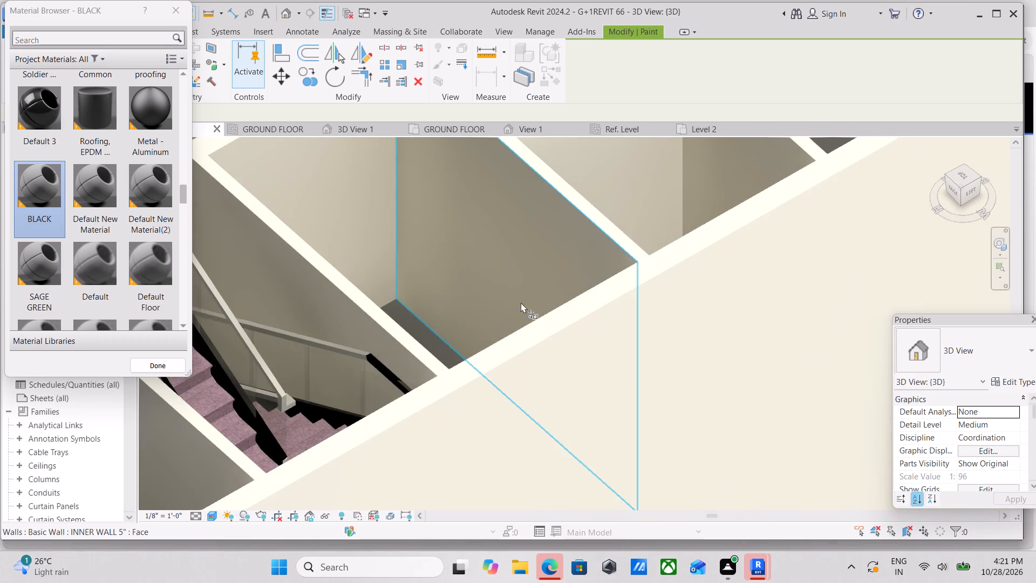
{"action": "scroll", "coordinate": [315, 337], "scroll_direction": "up", "scroll_amount": 10}
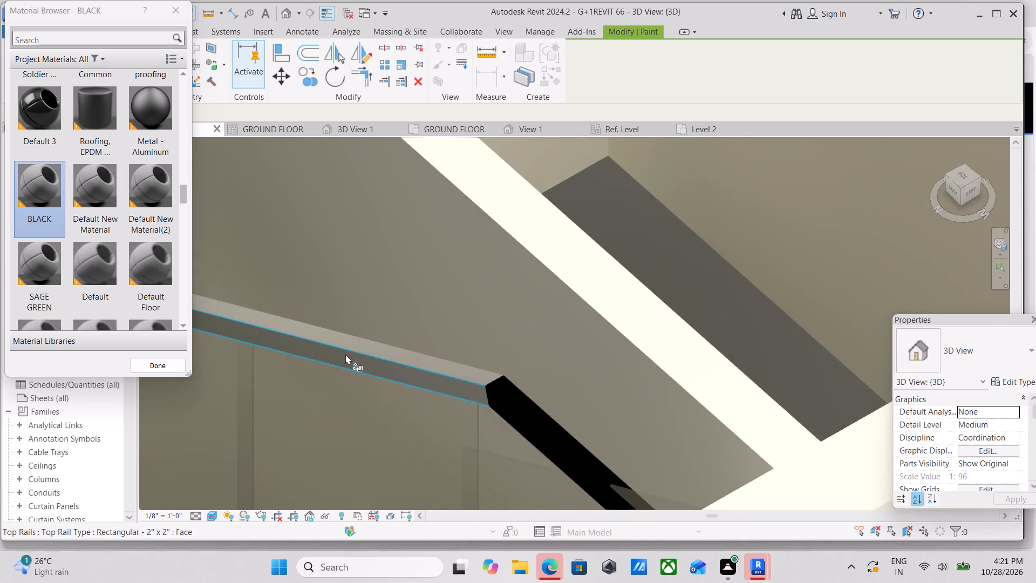
{"action": "left_click", "coordinate": [360, 365]}
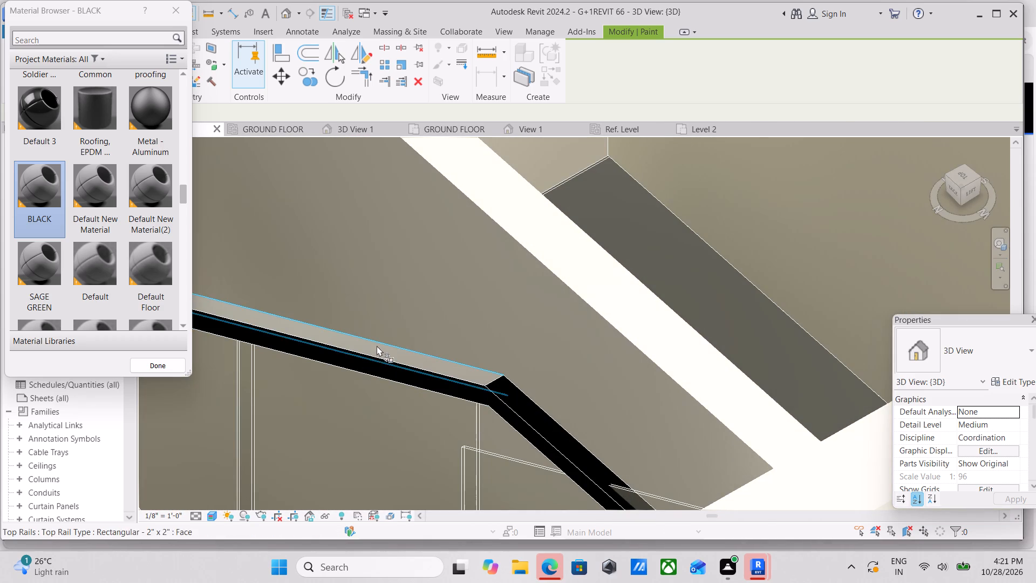
{"action": "left_click", "coordinate": [377, 345]}
{"action": "left_click", "coordinate": [435, 364]}
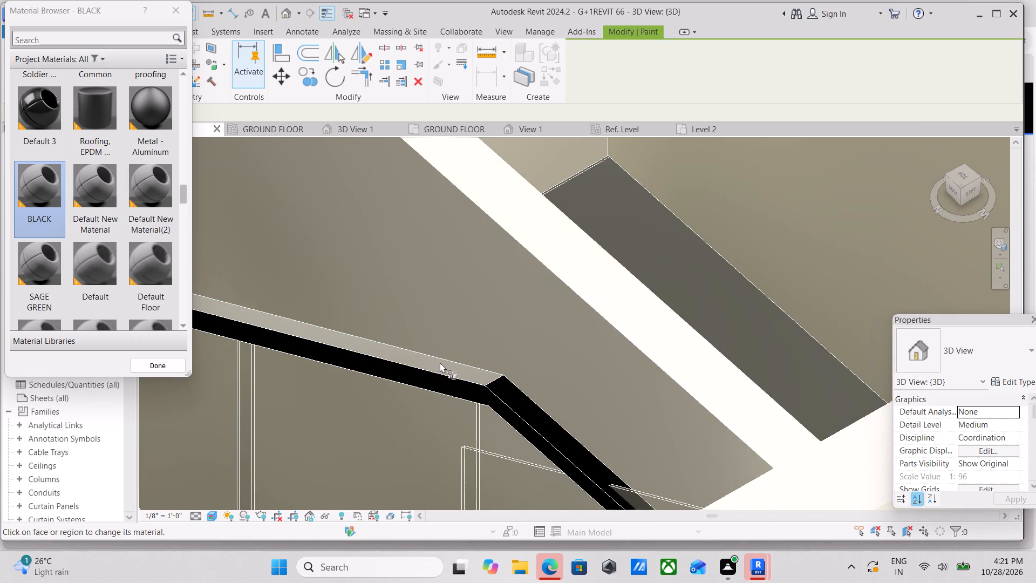
{"action": "left_click", "coordinate": [483, 365]}
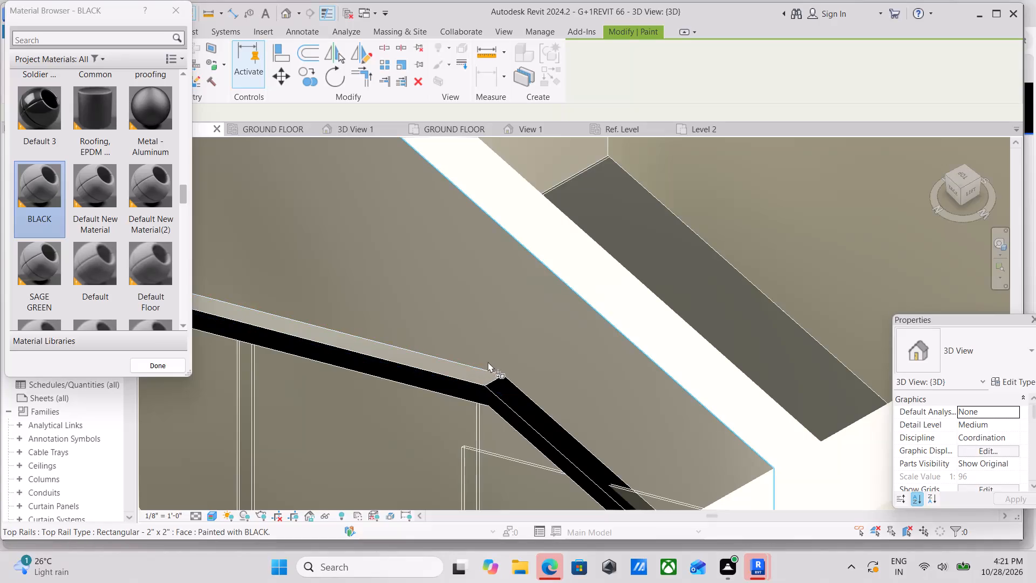
{"action": "left_click", "coordinate": [493, 374]}
Paint the long sloping top rail beside the gap between the two flights with BLACK, working from above.
{"action": "scroll", "coordinate": [503, 364], "scroll_direction": "down", "scroll_amount": 2}
{"action": "middle_click_drag", "start_coordinate": [503, 364], "coordinate": [372, 435], "text": "shift"}
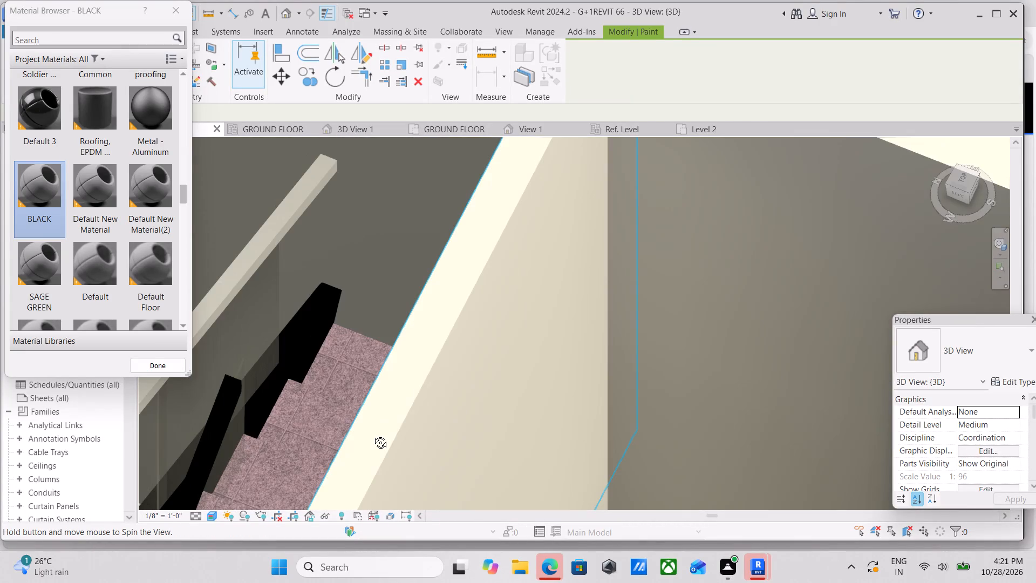
{"action": "middle_click_drag", "start_coordinate": [372, 435], "coordinate": [396, 444], "text": "shift"}
{"action": "scroll", "coordinate": [404, 412], "scroll_direction": "down", "scroll_amount": 4}
{"action": "middle_click_drag", "start_coordinate": [351, 324], "coordinate": [268, 381]}
{"action": "scroll", "coordinate": [351, 324], "scroll_direction": "down", "scroll_amount": 1}
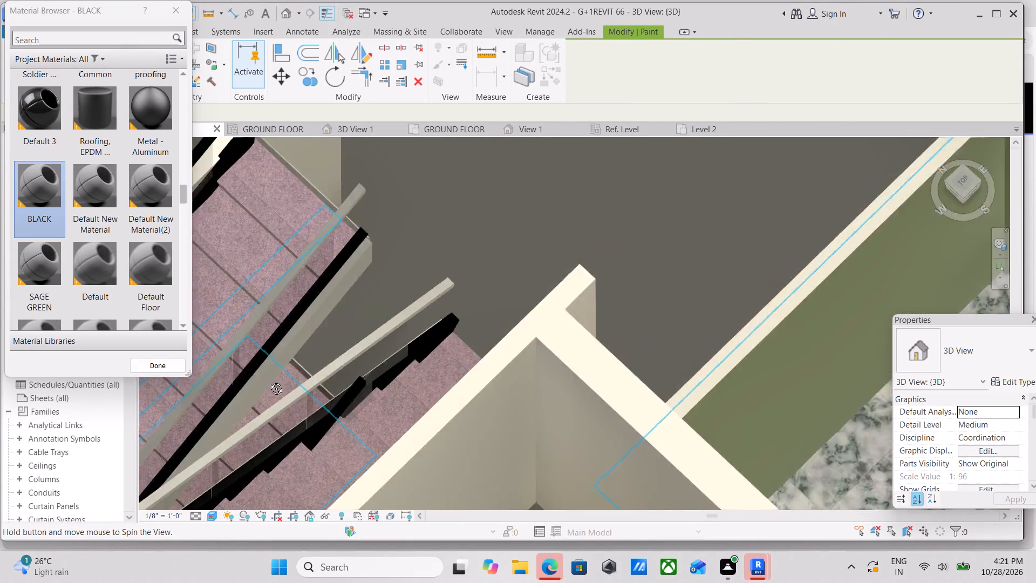
{"action": "middle_click_drag", "start_coordinate": [268, 381], "coordinate": [250, 384]}
{"action": "middle_click_drag", "start_coordinate": [420, 370], "coordinate": [268, 408]}
{"action": "middle_click_drag", "start_coordinate": [273, 404], "coordinate": [496, 175]}
{"action": "scroll", "coordinate": [515, 339], "scroll_direction": "up", "scroll_amount": 4}
{"action": "scroll", "coordinate": [575, 369], "scroll_direction": "up", "scroll_amount": 2}
{"action": "left_click", "coordinate": [576, 369]}
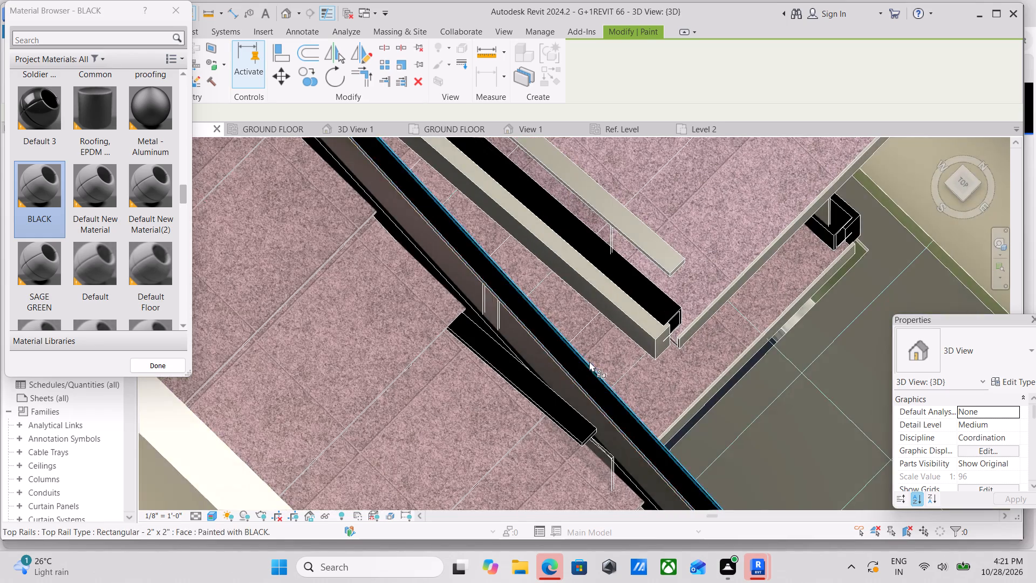
Paint the upper face and open end of the upper flight's inner top rail with BLACK.
{"action": "scroll", "coordinate": [589, 361], "scroll_direction": "down", "scroll_amount": 1}
{"action": "middle_click_drag", "start_coordinate": [589, 361], "coordinate": [479, 330], "text": "shift"}
{"action": "scroll", "coordinate": [479, 330], "scroll_direction": "down", "scroll_amount": 1}
{"action": "middle_click_drag", "start_coordinate": [479, 330], "coordinate": [506, 352]}
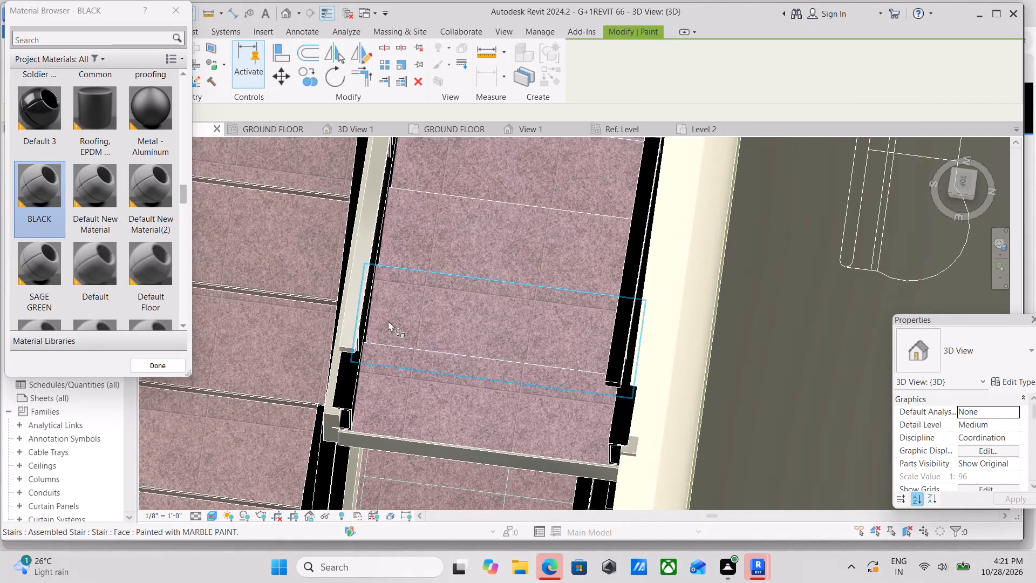
{"action": "left_click", "coordinate": [351, 326]}
{"action": "scroll", "coordinate": [347, 367], "scroll_direction": "up", "scroll_amount": 6}
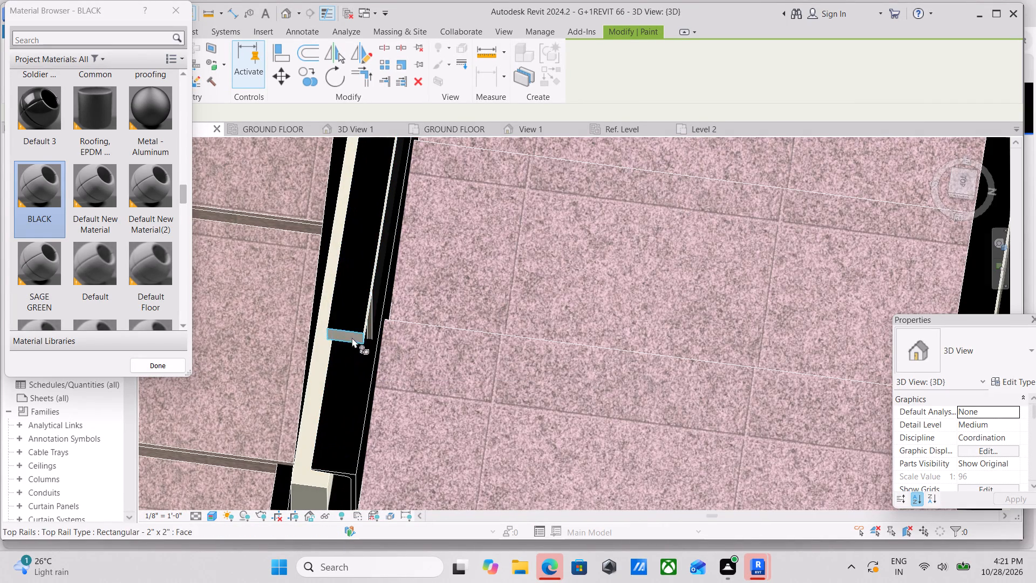
{"action": "left_click", "coordinate": [352, 337]}
Paint the remaining narrow face along the sloping inner top rail with BLACK.
{"action": "middle_click_drag", "start_coordinate": [380, 328], "coordinate": [316, 343], "text": "shift"}
{"action": "scroll", "coordinate": [316, 343], "scroll_direction": "up", "scroll_amount": 1}
{"action": "scroll", "coordinate": [321, 340], "scroll_direction": "down", "scroll_amount": 4}
{"action": "middle_click_drag", "start_coordinate": [437, 348], "coordinate": [590, 383]}
{"action": "scroll", "coordinate": [591, 383], "scroll_direction": "up", "scroll_amount": 1}
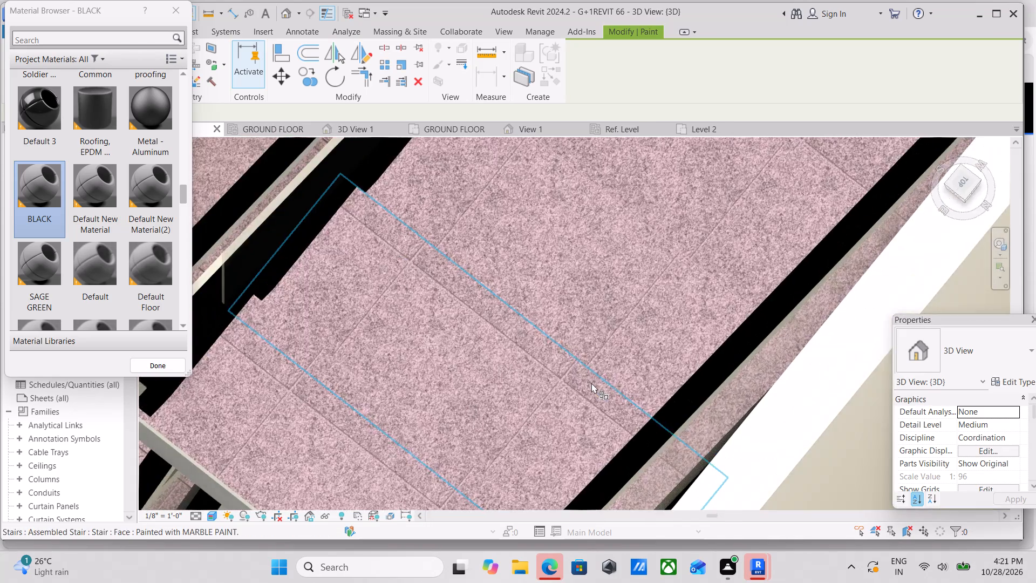
{"action": "scroll", "coordinate": [591, 383], "scroll_direction": "down", "scroll_amount": 3}
{"action": "middle_click_drag", "start_coordinate": [591, 383], "coordinate": [625, 462]}
{"action": "scroll", "coordinate": [440, 359], "scroll_direction": "up", "scroll_amount": 12}
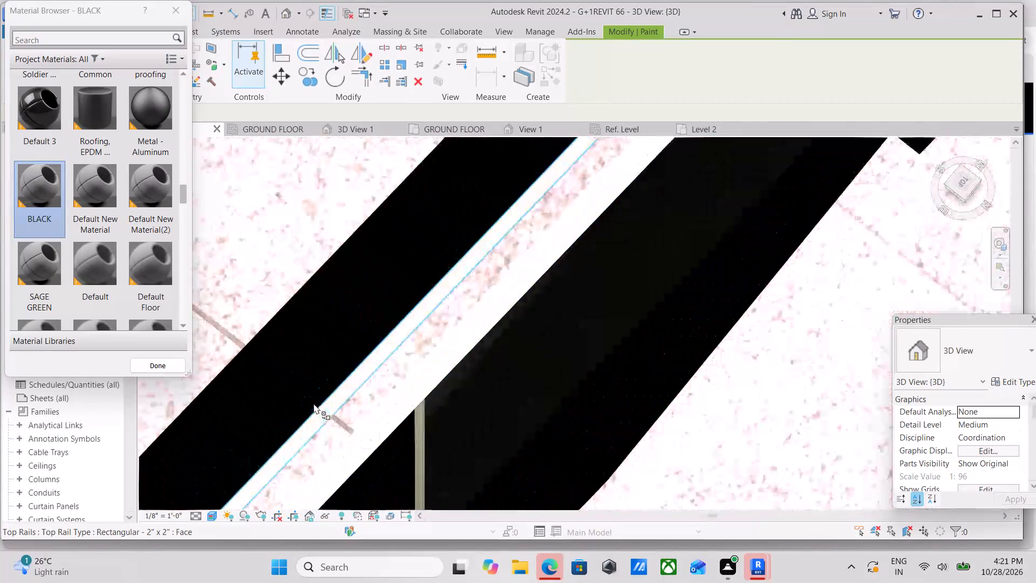
{"action": "left_click", "coordinate": [330, 410]}
Paint the unpainted side face of the upper flight's wall-side top rail with BLACK.
{"action": "scroll", "coordinate": [343, 404], "scroll_direction": "down", "scroll_amount": 10}
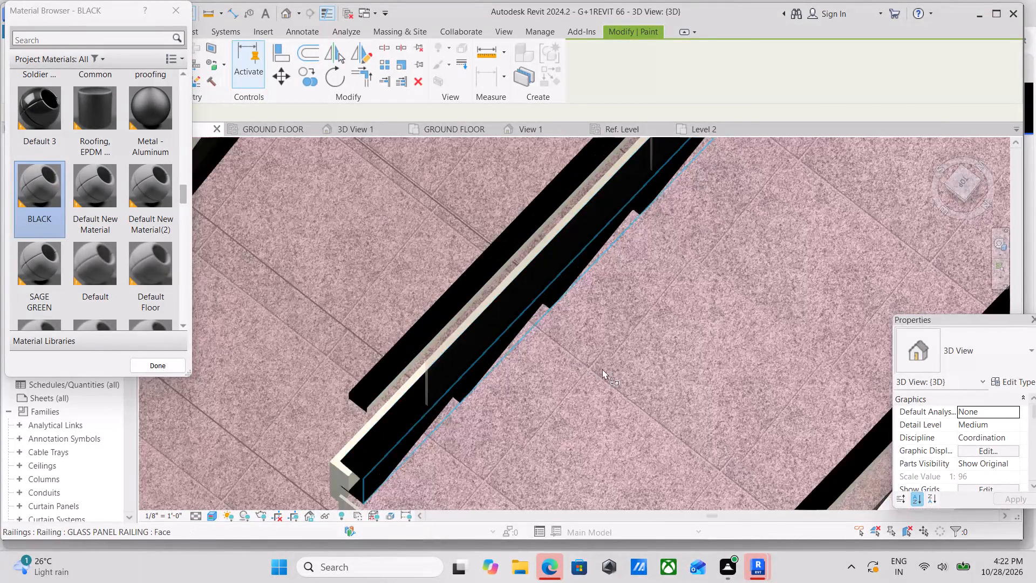
{"action": "scroll", "coordinate": [602, 369], "scroll_direction": "down", "scroll_amount": 3}
{"action": "middle_click_drag", "start_coordinate": [602, 369], "coordinate": [502, 277]}
{"action": "middle_click_drag", "start_coordinate": [502, 276], "coordinate": [526, 377]}
{"action": "scroll", "coordinate": [316, 312], "scroll_direction": "up", "scroll_amount": 1}
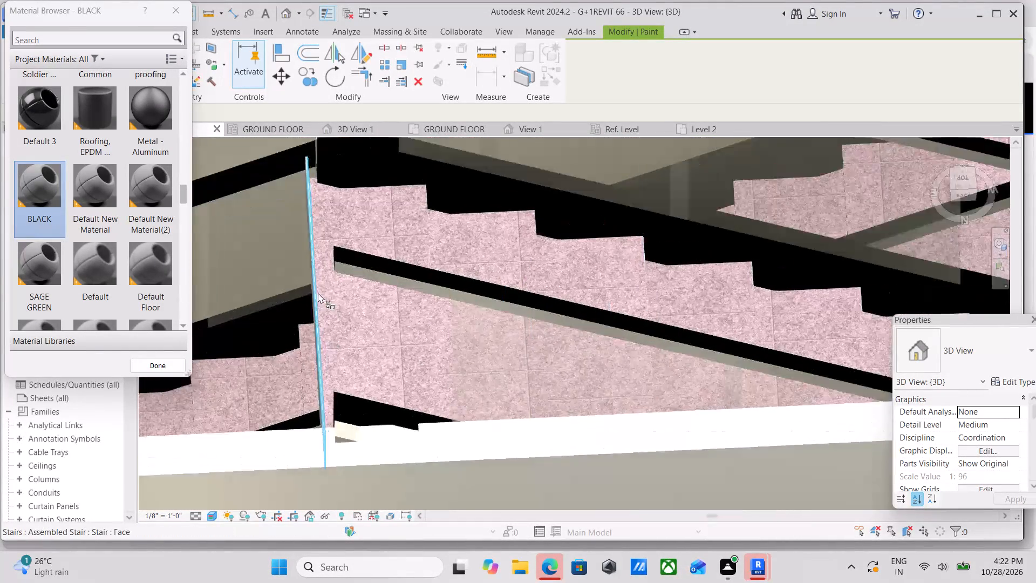
{"action": "scroll", "coordinate": [318, 293], "scroll_direction": "up", "scroll_amount": 2}
{"action": "scroll", "coordinate": [359, 251], "scroll_direction": "up", "scroll_amount": 3}
{"action": "left_click", "coordinate": [351, 262]}
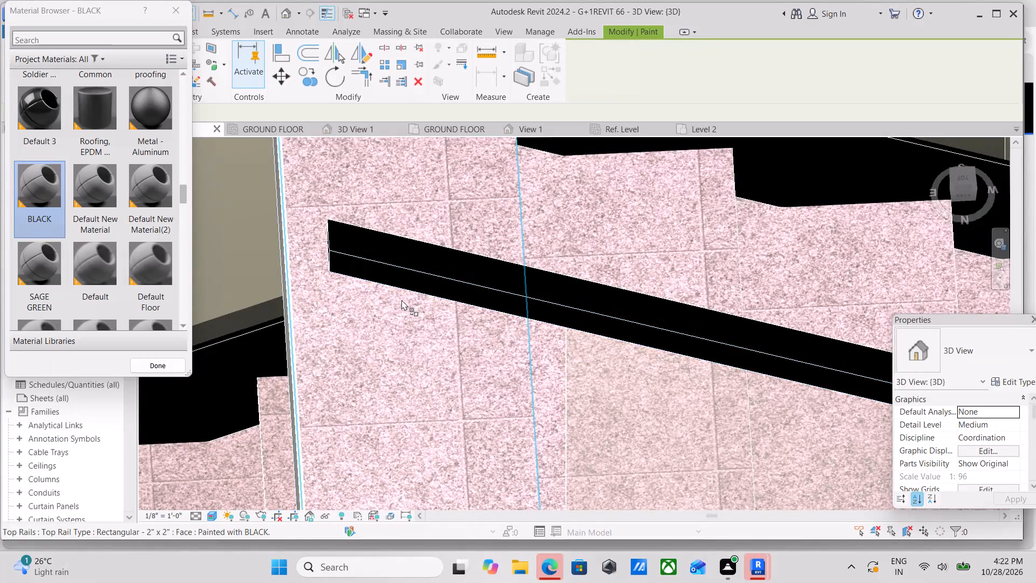
Paint the unpainted long side face of the upper flight's inner top rail, facing the stair gap, with BLACK.
{"action": "scroll", "coordinate": [449, 257], "scroll_direction": "up", "scroll_amount": 1}
{"action": "scroll", "coordinate": [448, 290], "scroll_direction": "down", "scroll_amount": 15}
{"action": "middle_click_drag", "start_coordinate": [443, 328], "coordinate": [471, 293]}
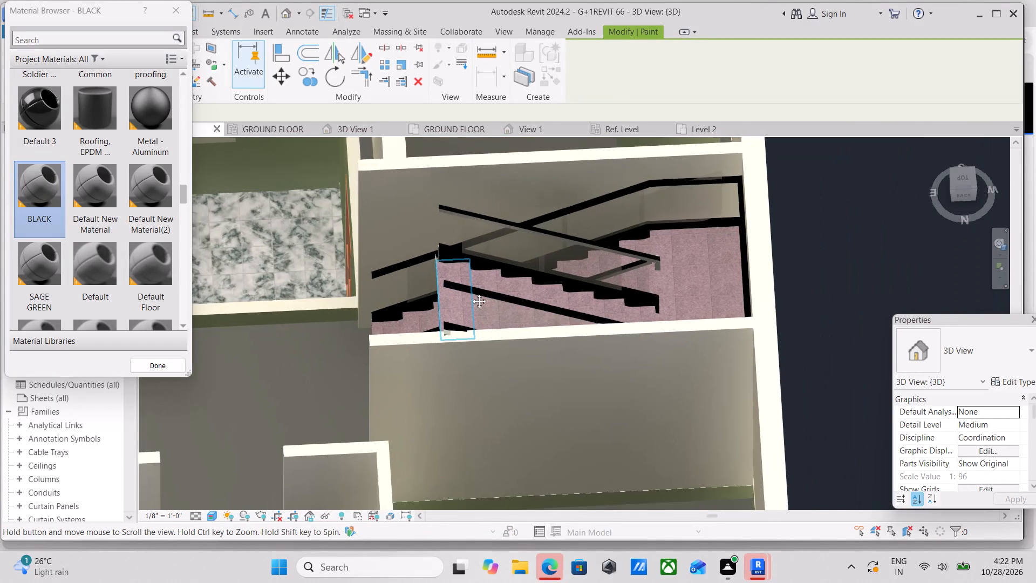
{"action": "middle_click_drag", "start_coordinate": [471, 293], "coordinate": [509, 259]}
{"action": "scroll", "coordinate": [500, 267], "scroll_direction": "down", "scroll_amount": 3}
{"action": "scroll", "coordinate": [498, 313], "scroll_direction": "down", "scroll_amount": 3}
{"action": "middle_click_drag", "start_coordinate": [498, 313], "coordinate": [613, 270], "text": "shift"}
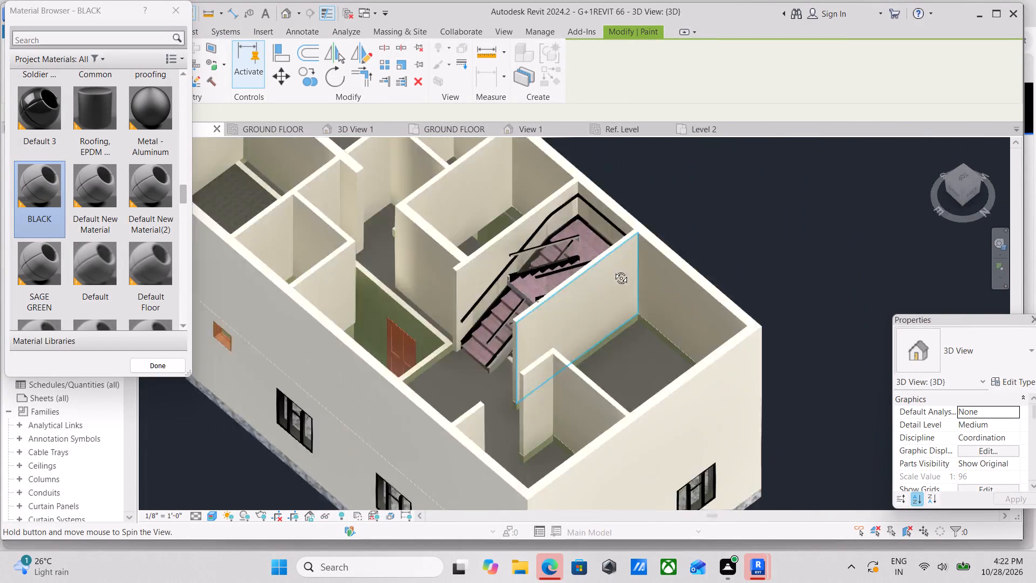
{"action": "middle_click_drag", "start_coordinate": [613, 270], "coordinate": [723, 250], "text": "shift"}
{"action": "middle_click_drag", "start_coordinate": [681, 294], "coordinate": [715, 213], "text": "shift"}
{"action": "scroll", "coordinate": [561, 229], "scroll_direction": "up", "scroll_amount": 6}
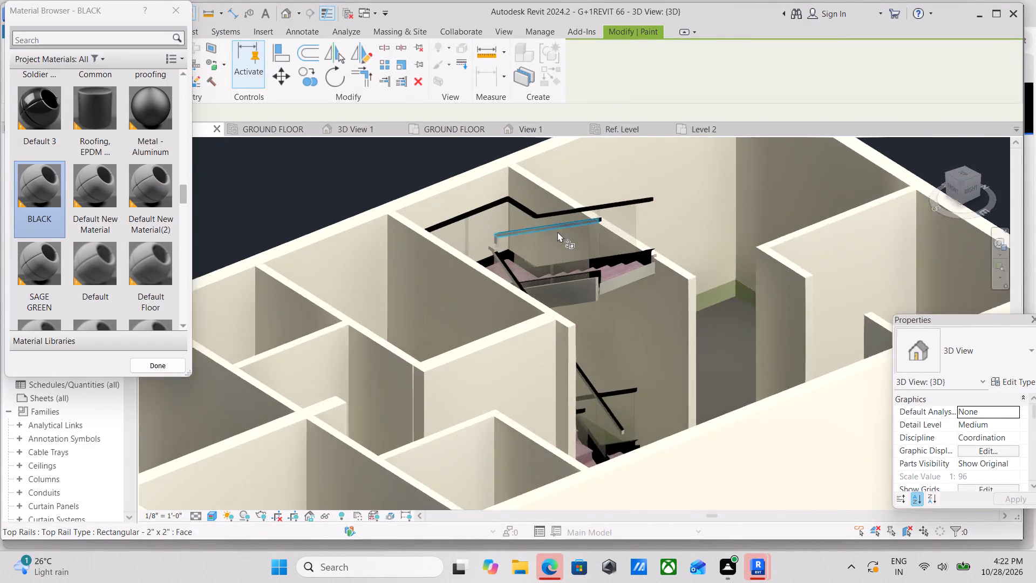
{"action": "scroll", "coordinate": [557, 232], "scroll_direction": "up", "scroll_amount": 9}
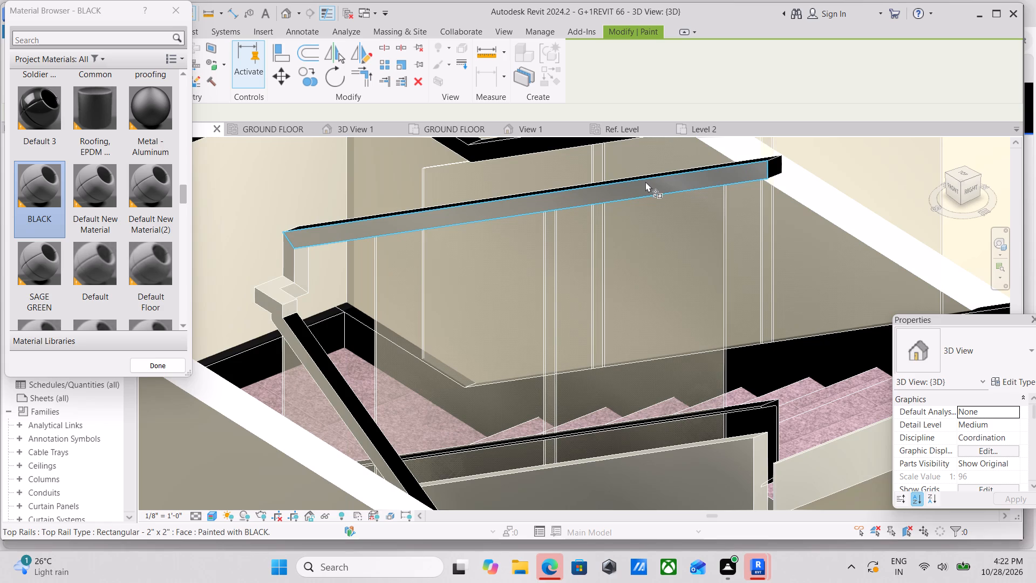
{"action": "left_click", "coordinate": [645, 181]}
Paint the faces of the short vertical drop at the landing end of the inner top rail with BLACK.
{"action": "scroll", "coordinate": [218, 257], "scroll_direction": "up", "scroll_amount": 3}
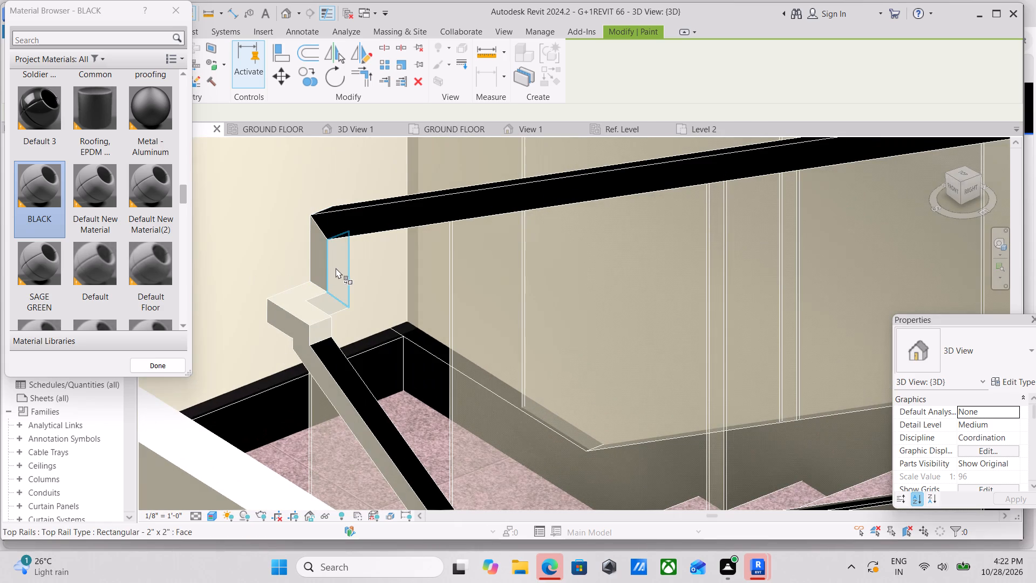
{"action": "left_click", "coordinate": [336, 268]}
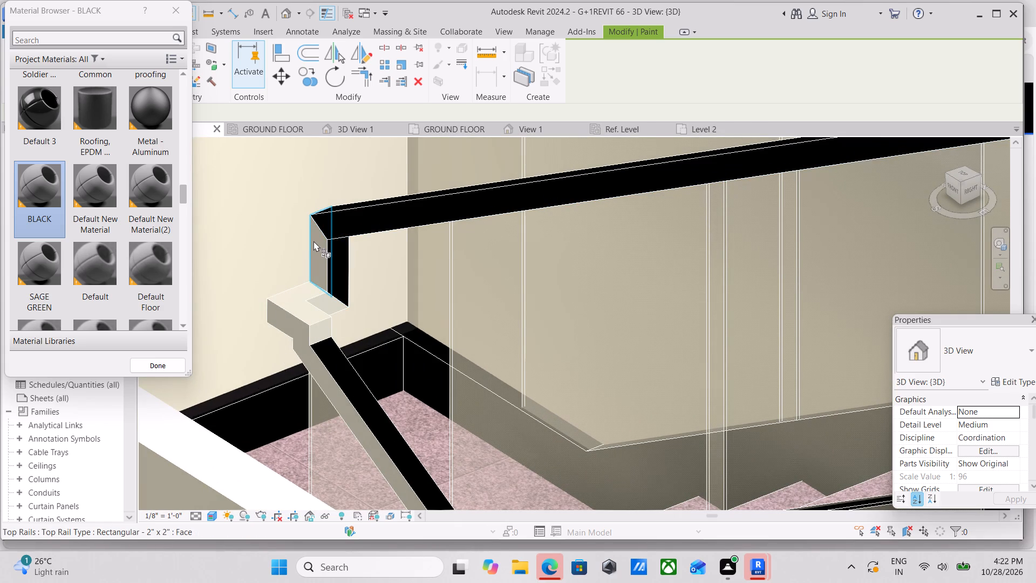
{"action": "left_click", "coordinate": [313, 241]}
{"action": "left_click", "coordinate": [312, 236]}
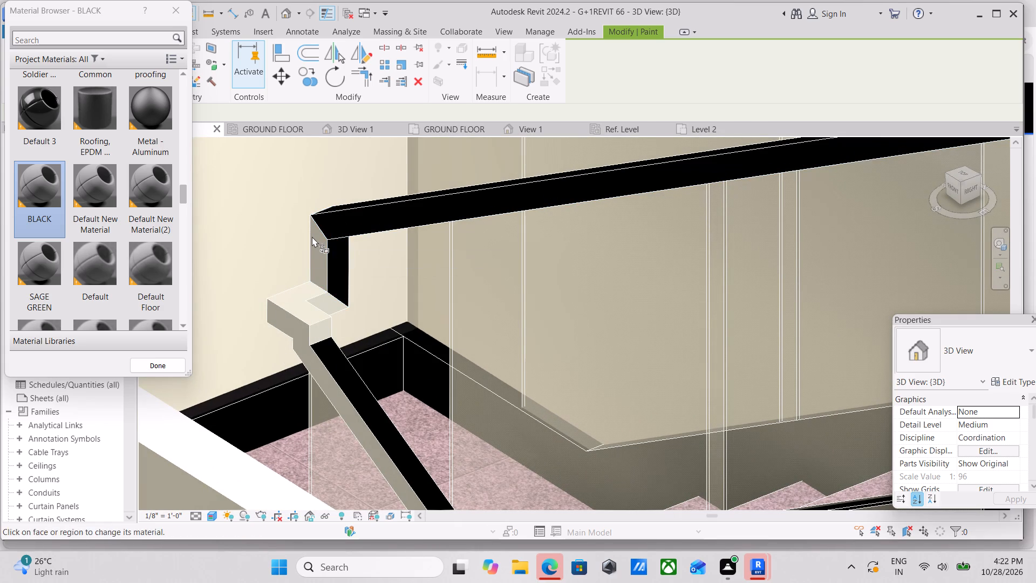
{"action": "left_click", "coordinate": [318, 244]}
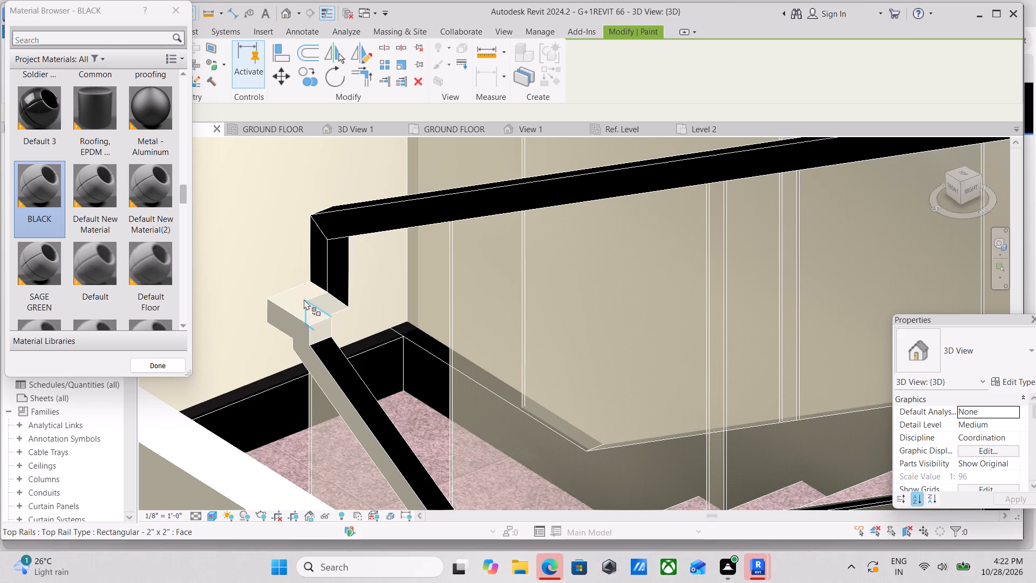
Paint the top and side faces of the landing rail jog and the adjoining side of the lower sloping top rail with BLACK.
{"action": "left_click", "coordinate": [315, 309]}
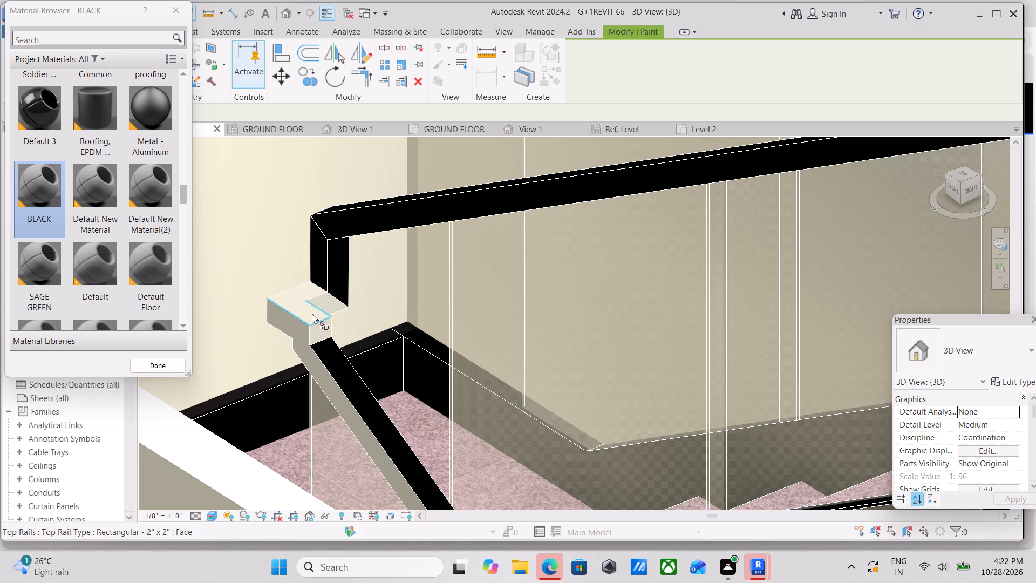
{"action": "left_click", "coordinate": [312, 313]}
{"action": "left_click", "coordinate": [306, 288]}
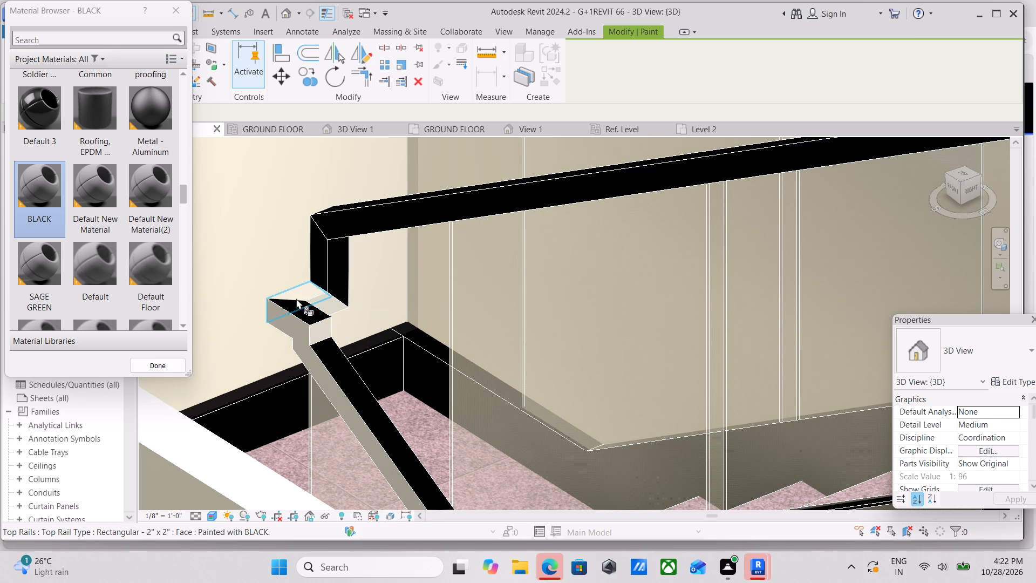
{"action": "left_click", "coordinate": [296, 299]}
{"action": "left_click", "coordinate": [323, 302]}
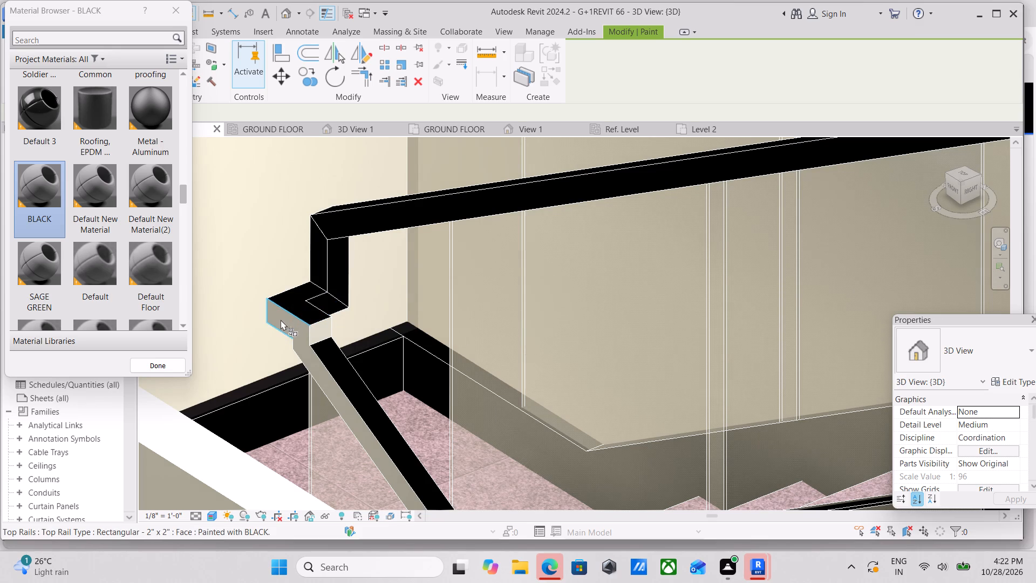
{"action": "left_click", "coordinate": [291, 324]}
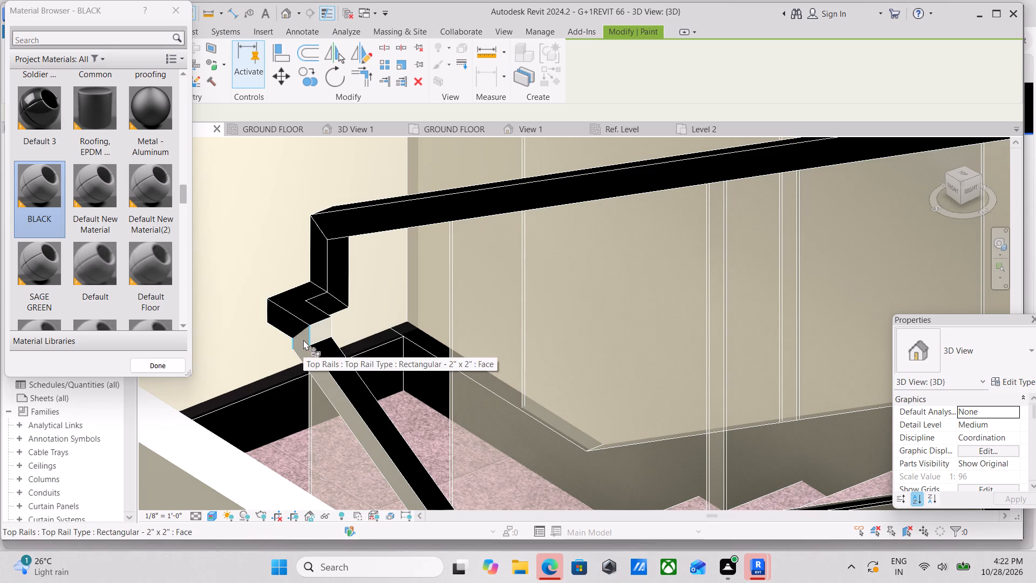
{"action": "left_click", "coordinate": [303, 339]}
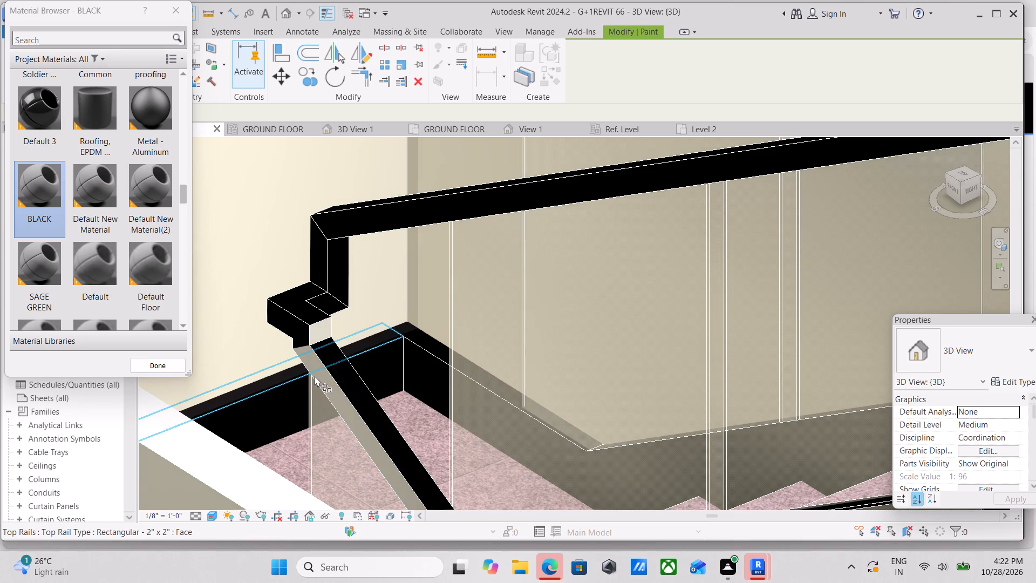
{"action": "left_click", "coordinate": [341, 385]}
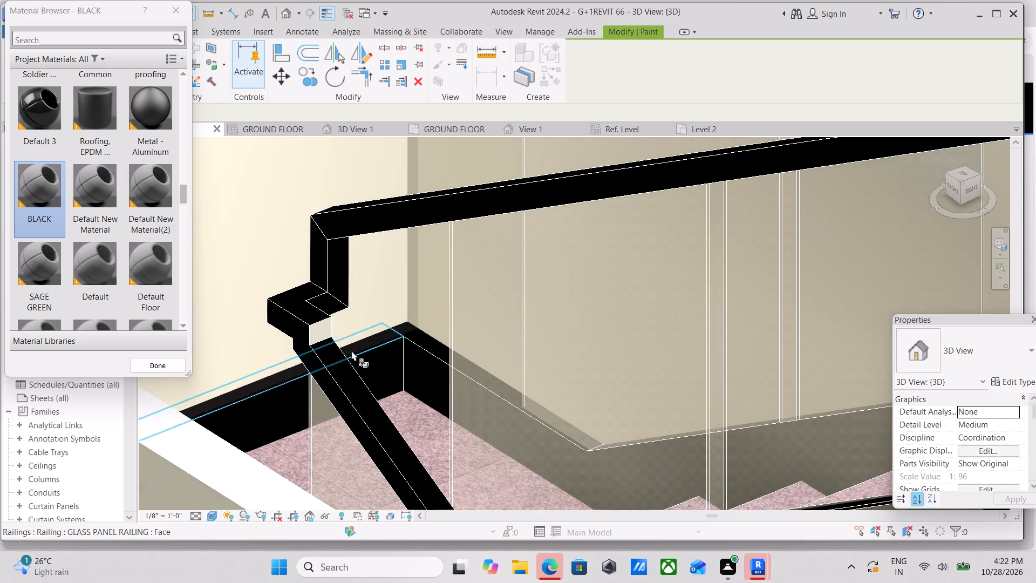
{"action": "left_click", "coordinate": [322, 327]}
Paint the opposite long side face of the upper flight's inner top rail with BLACK.
{"action": "scroll", "coordinate": [322, 327], "scroll_direction": "down", "scroll_amount": 5}
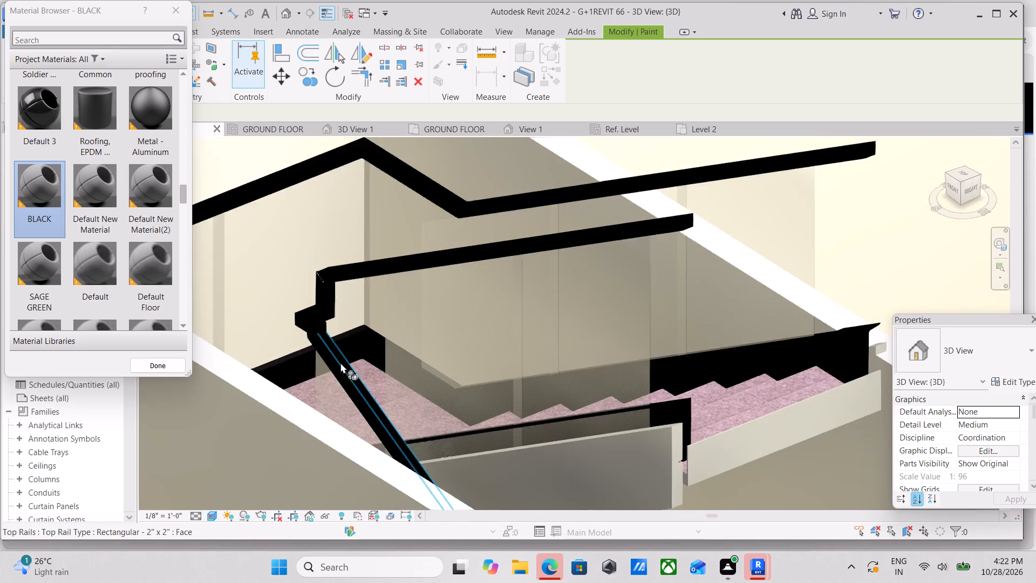
{"action": "scroll", "coordinate": [349, 377], "scroll_direction": "down", "scroll_amount": 2}
{"action": "middle_click_drag", "start_coordinate": [350, 378], "coordinate": [165, 428]}
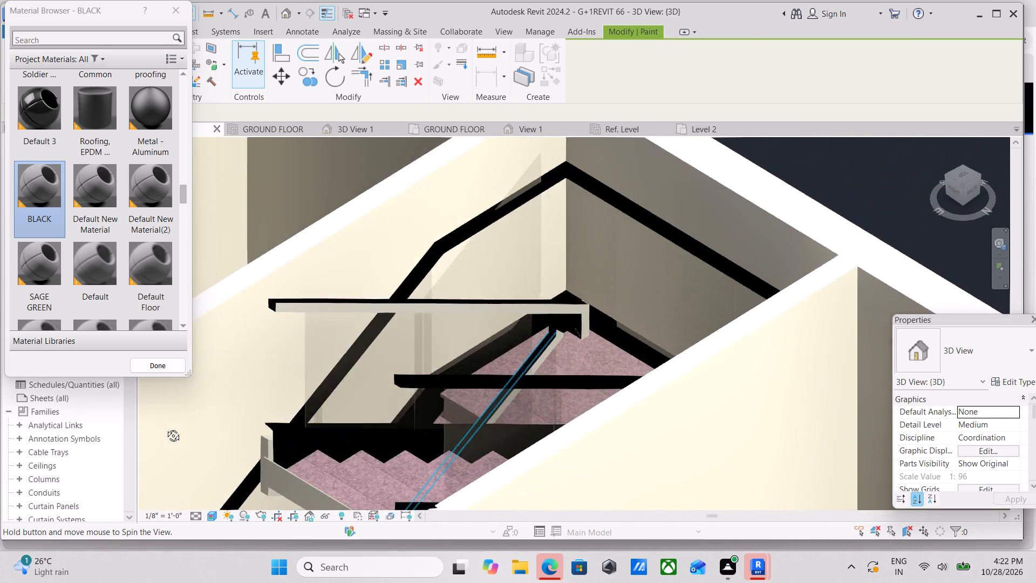
{"action": "middle_click_drag", "start_coordinate": [165, 428], "coordinate": [162, 430]}
{"action": "scroll", "coordinate": [261, 313], "scroll_direction": "up", "scroll_amount": 7}
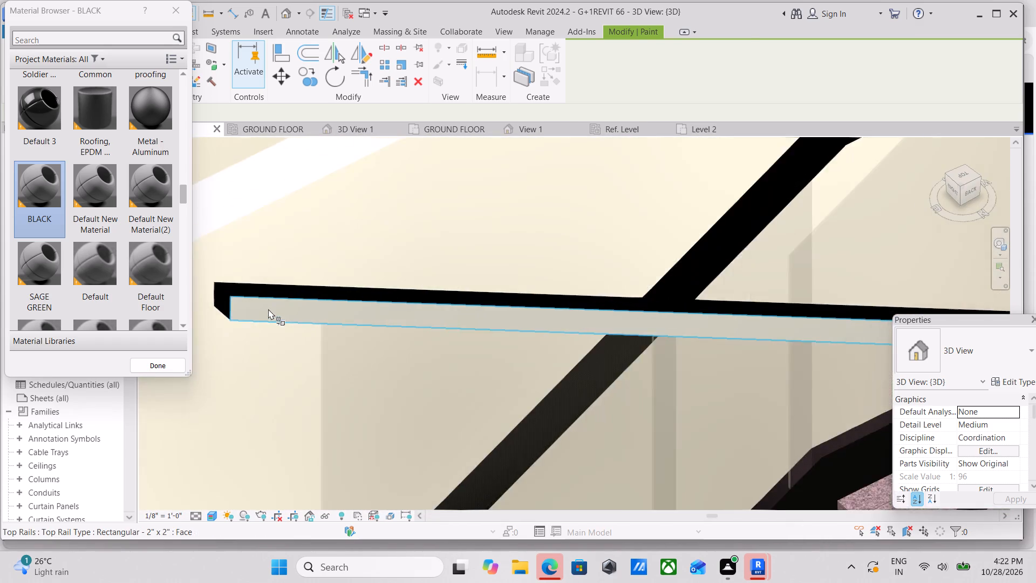
{"action": "scroll", "coordinate": [268, 309], "scroll_direction": "up", "scroll_amount": 2}
{"action": "left_click", "coordinate": [268, 309]}
Paint the remaining pale faces of the landing drop, jog and lower sloping top rail with BLACK from the opposite side.
{"action": "scroll", "coordinate": [430, 329], "scroll_direction": "down", "scroll_amount": 2}
{"action": "middle_click_drag", "start_coordinate": [431, 329], "coordinate": [0, 289]}
{"action": "middle_click_drag", "start_coordinate": [464, 371], "coordinate": [192, 348]}
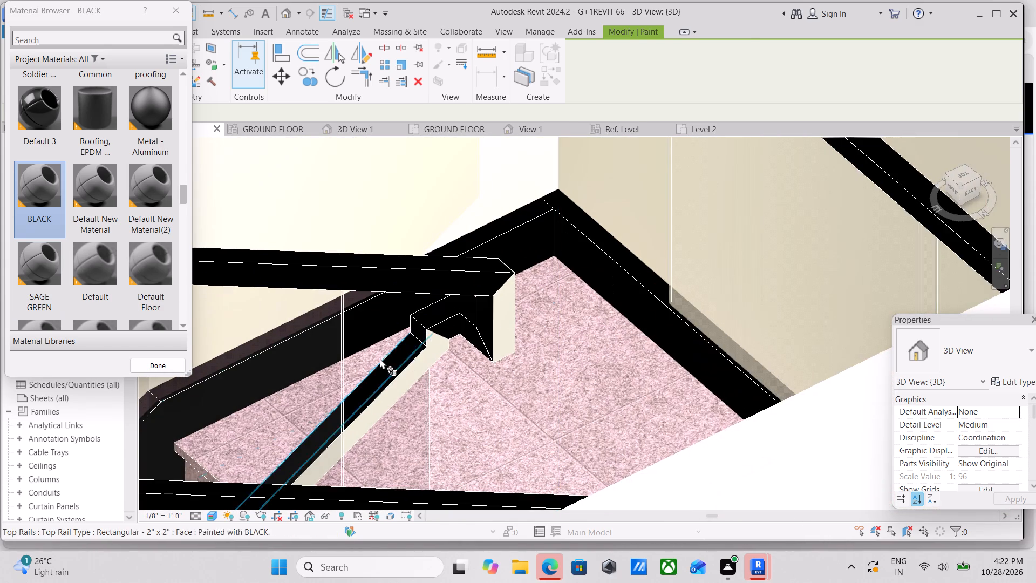
{"action": "scroll", "coordinate": [496, 310], "scroll_direction": "up", "scroll_amount": 3}
{"action": "left_click", "coordinate": [495, 326]}
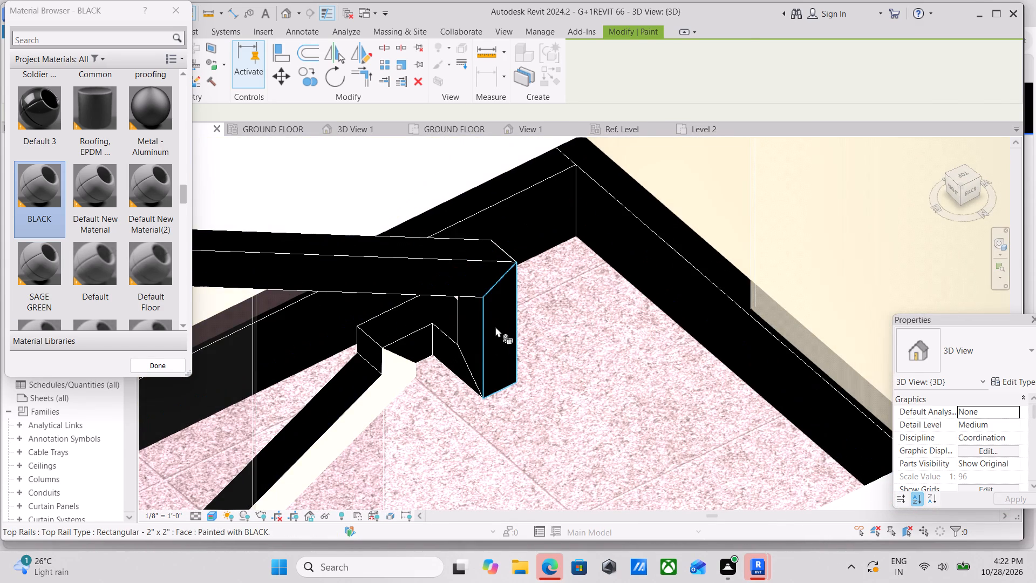
{"action": "left_click", "coordinate": [394, 373]}
{"action": "left_click", "coordinate": [384, 393]}
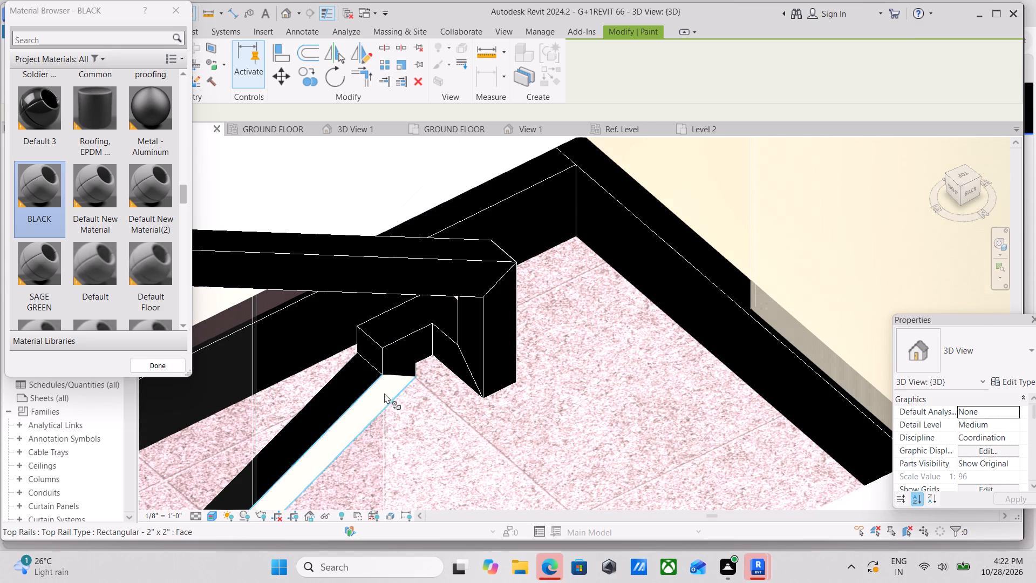
Paint the remaining unpainted long face of the upper flight's wall-side top rail with BLACK.
{"action": "scroll", "coordinate": [384, 393], "scroll_direction": "down", "scroll_amount": 4}
{"action": "middle_click_drag", "start_coordinate": [384, 393], "coordinate": [500, 309]}
{"action": "scroll", "coordinate": [510, 297], "scroll_direction": "down", "scroll_amount": 10}
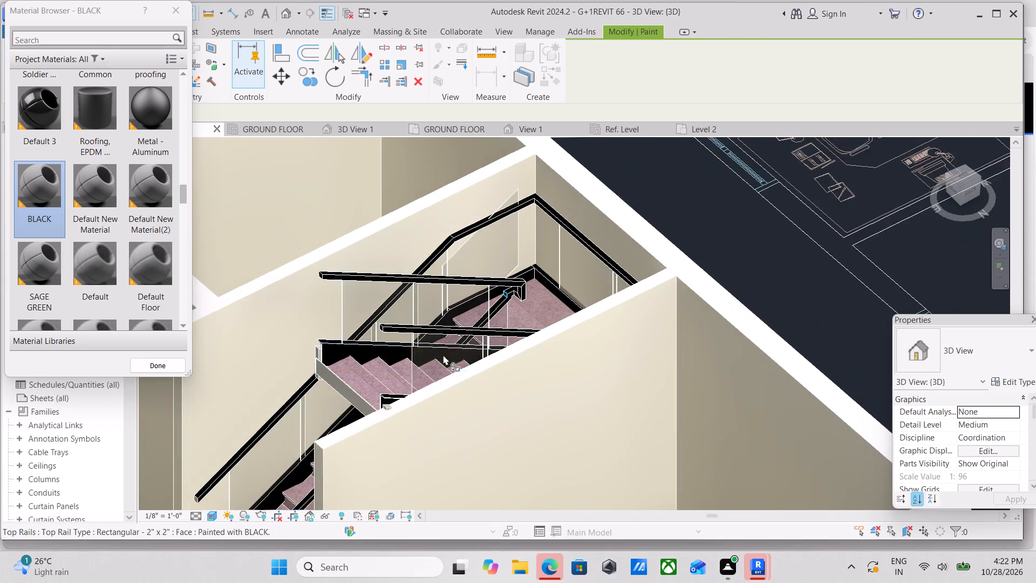
{"action": "middle_click_drag", "start_coordinate": [375, 382], "coordinate": [525, 333]}
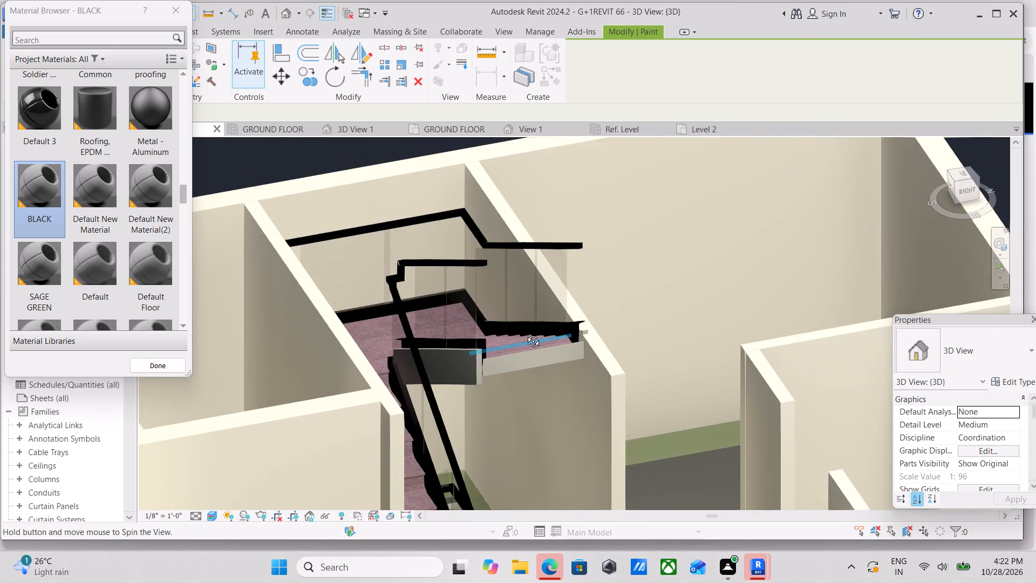
{"action": "middle_click_drag", "start_coordinate": [525, 333], "coordinate": [464, 188]}
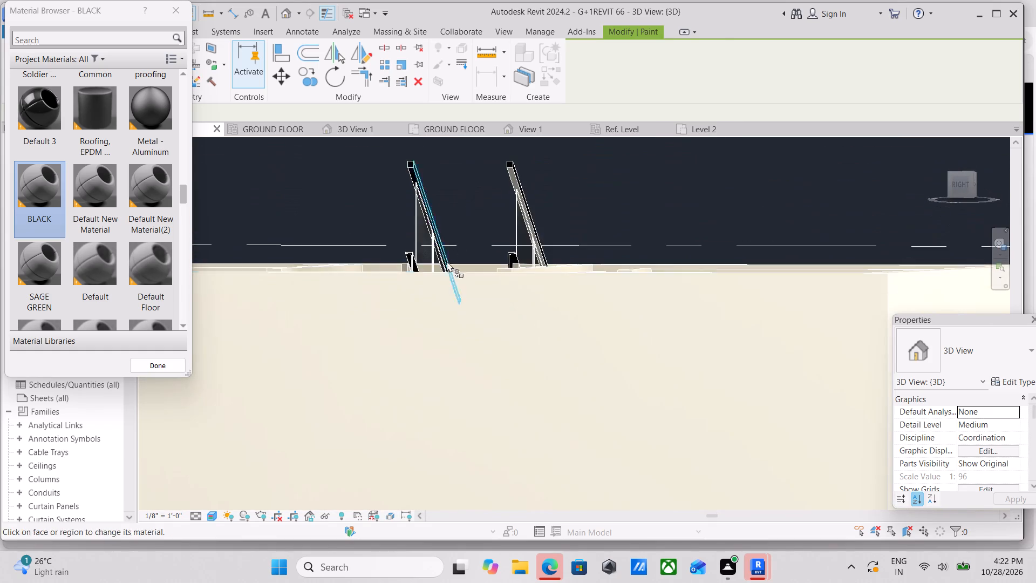
{"action": "middle_click_drag", "start_coordinate": [441, 268], "coordinate": [469, 345]}
{"action": "scroll", "coordinate": [556, 205], "scroll_direction": "up", "scroll_amount": 8}
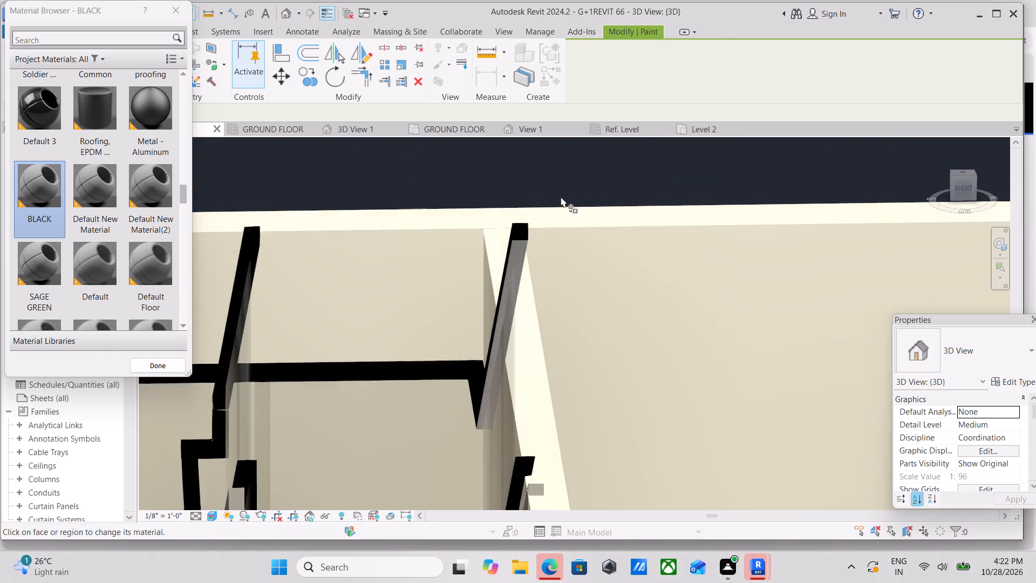
{"action": "scroll", "coordinate": [561, 196], "scroll_direction": "up", "scroll_amount": 8}
{"action": "left_click", "coordinate": [474, 201]}
{"action": "scroll", "coordinate": [474, 201], "scroll_direction": "down", "scroll_amount": 5}
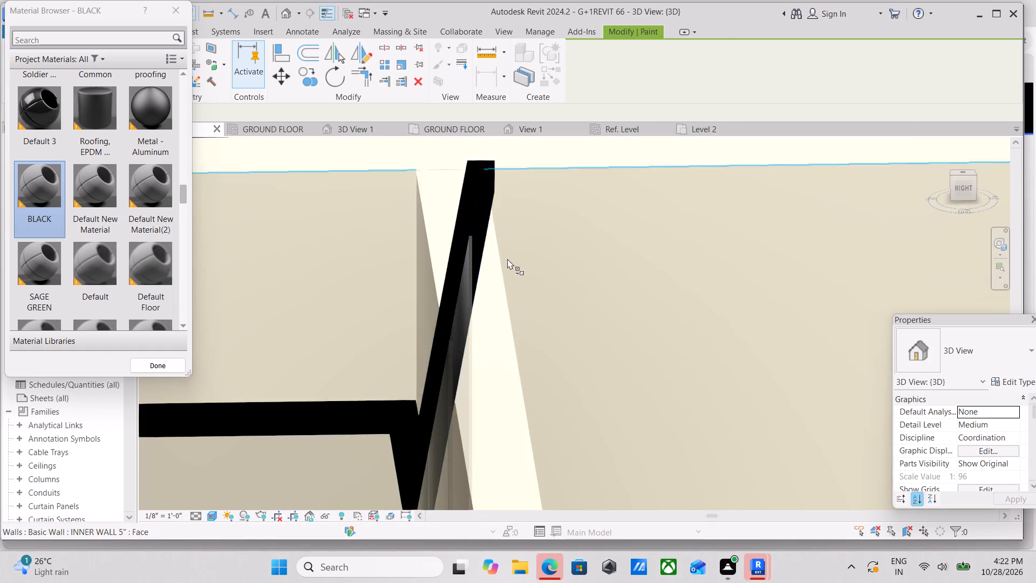
{"action": "scroll", "coordinate": [503, 271], "scroll_direction": "down", "scroll_amount": 2}
{"action": "middle_click_drag", "start_coordinate": [503, 271], "coordinate": [591, 361], "text": "shift"}
{"action": "scroll", "coordinate": [591, 361], "scroll_direction": "down", "scroll_amount": 5}
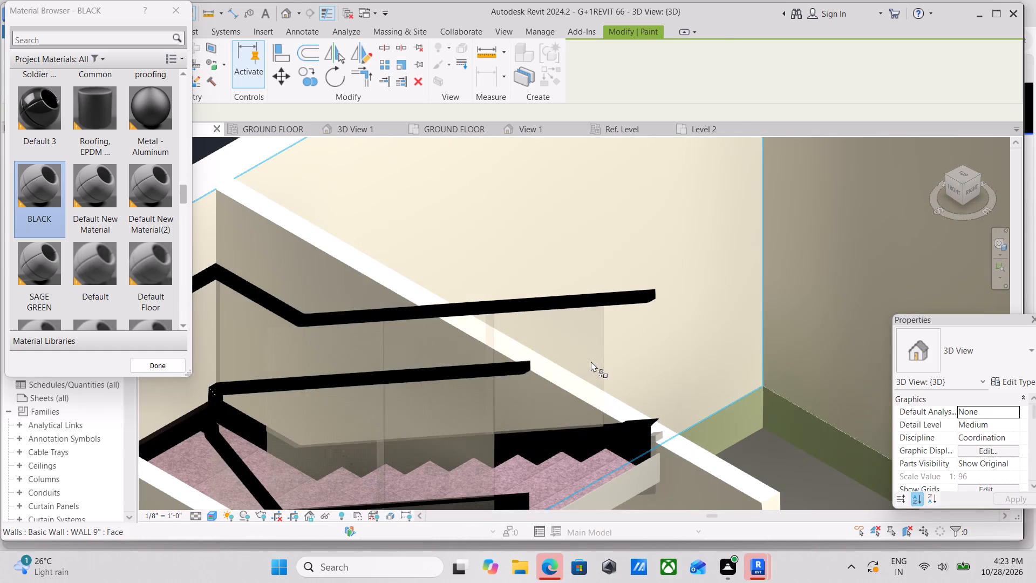
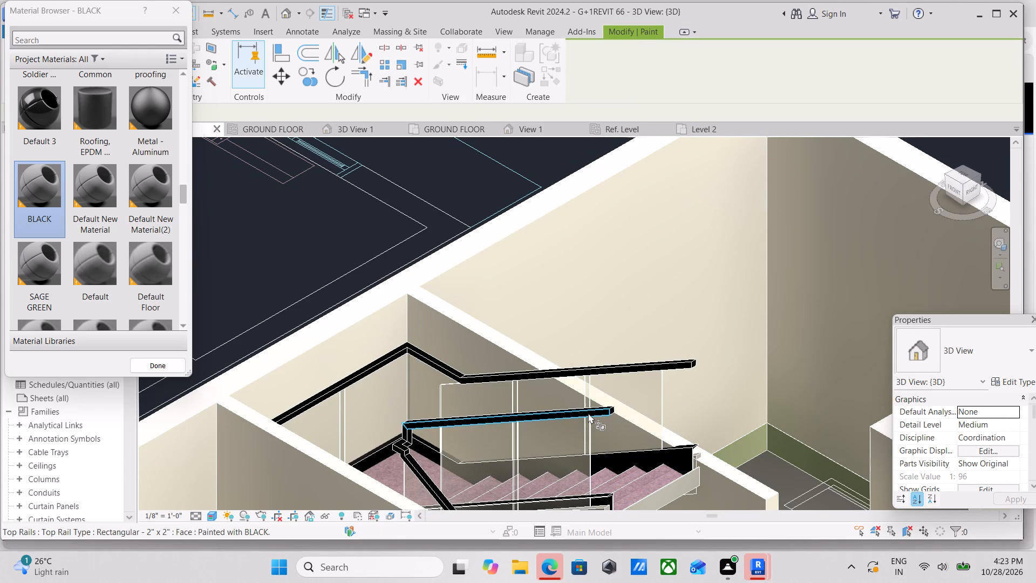
Finish painting the top rails and dismiss the save reminder without saving the project.
{"action": "key", "text": "Escape"}
{"action": "scroll", "coordinate": [593, 410], "scroll_direction": "down", "scroll_amount": 2}
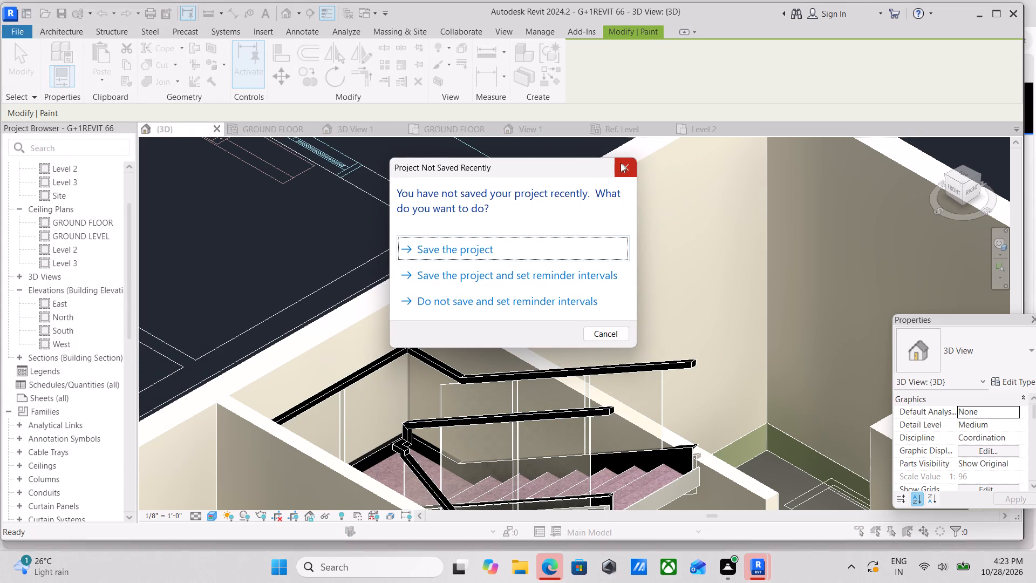
{"action": "left_click", "coordinate": [621, 162]}
Examine the first-floor walls and staircase from several sides to see which wall faces still need paint.
{"action": "scroll", "coordinate": [572, 335], "scroll_direction": "down", "scroll_amount": 2}
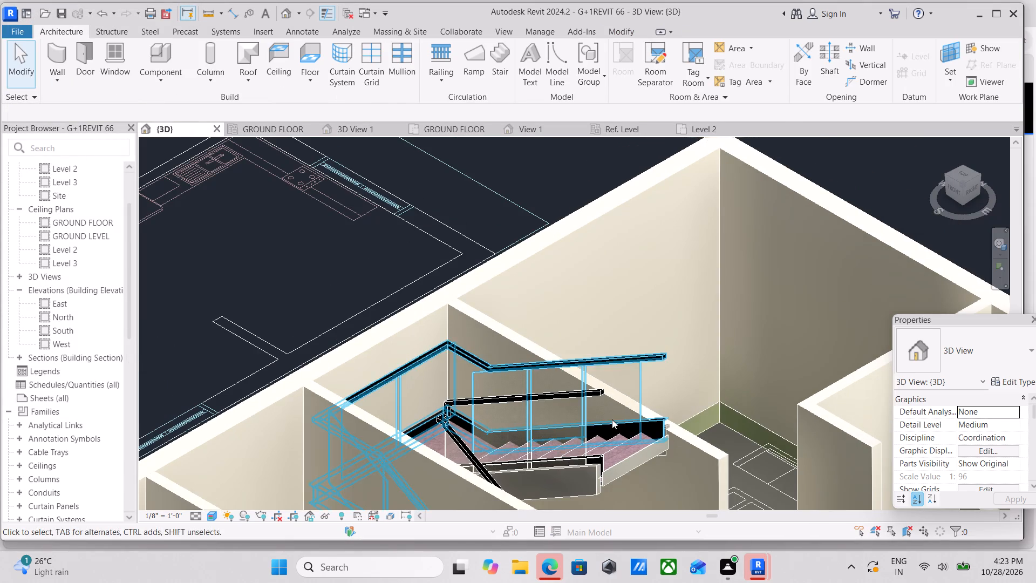
{"action": "middle_click_drag", "start_coordinate": [612, 419], "coordinate": [535, 472], "text": "ctrl"}
{"action": "scroll", "coordinate": [595, 432], "scroll_direction": "down", "scroll_amount": 7}
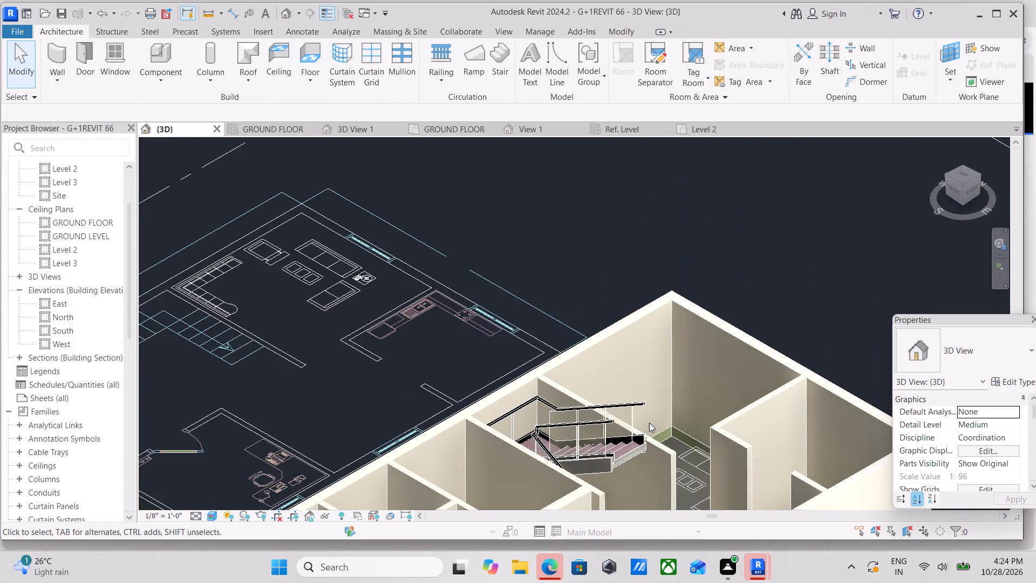
{"action": "middle_click_drag", "start_coordinate": [647, 423], "coordinate": [730, 417], "text": "shift"}
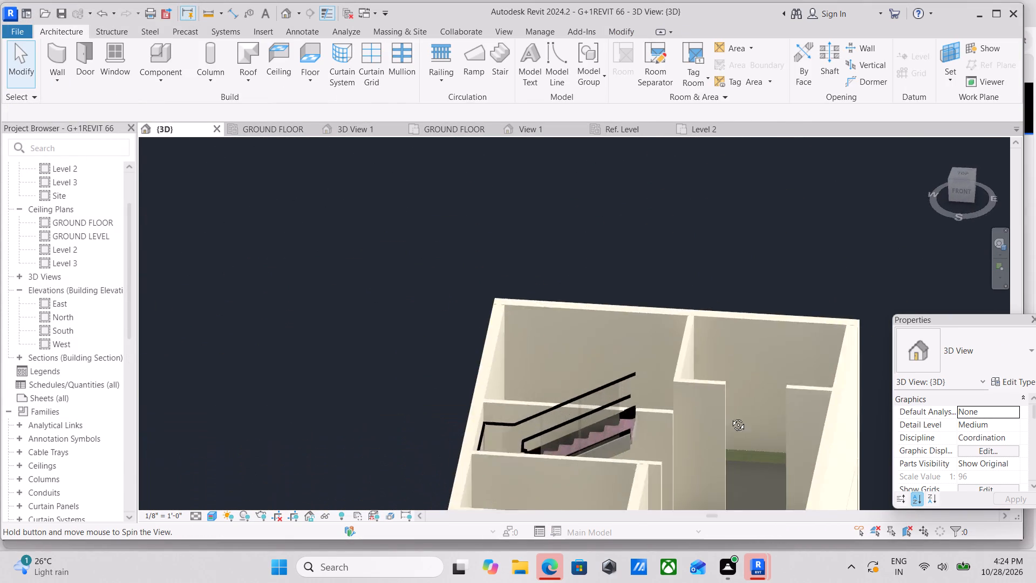
{"action": "middle_click_drag", "start_coordinate": [730, 417], "coordinate": [731, 423], "text": "shift"}
{"action": "middle_click_drag", "start_coordinate": [731, 423], "coordinate": [486, 445], "text": "shift"}
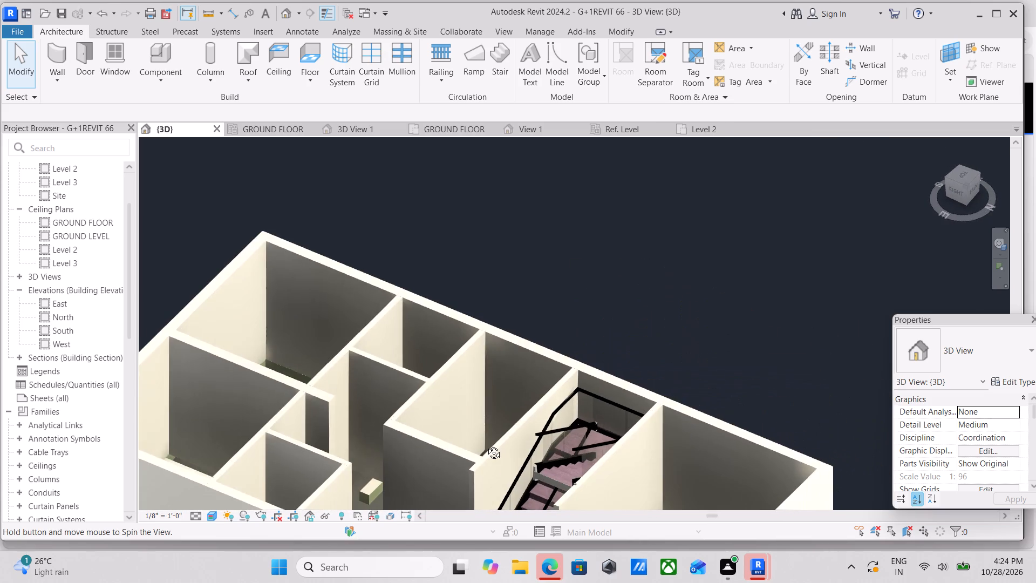
{"action": "middle_click_drag", "start_coordinate": [486, 445], "coordinate": [694, 463], "text": "shift"}
{"action": "middle_click_drag", "start_coordinate": [694, 463], "coordinate": [413, 492], "text": "shift"}
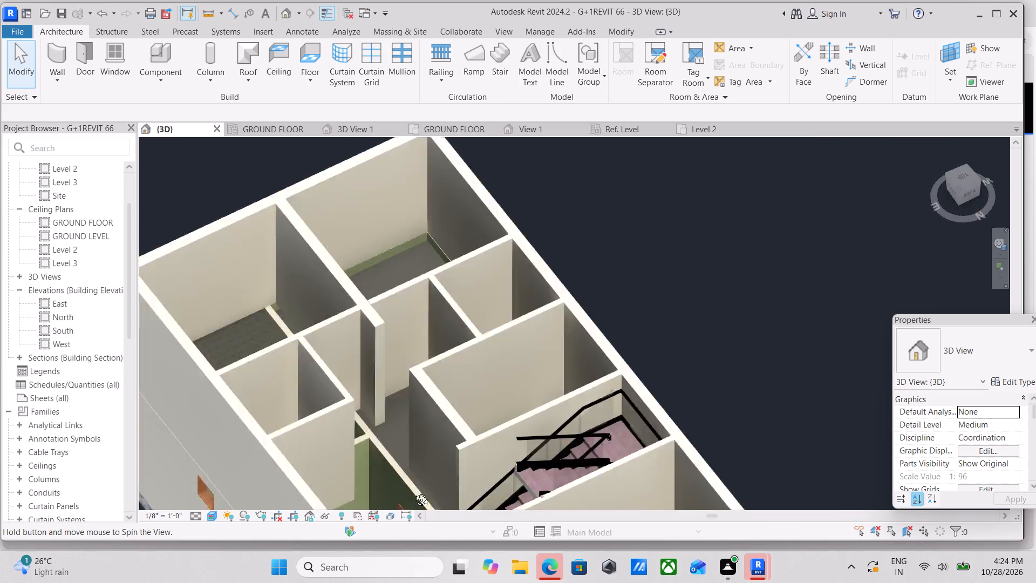
{"action": "middle_click_drag", "start_coordinate": [413, 492], "coordinate": [431, 388], "text": "shift"}
{"action": "scroll", "coordinate": [431, 388], "scroll_direction": "up", "scroll_amount": 1}
{"action": "scroll", "coordinate": [431, 388], "scroll_direction": "down", "scroll_amount": 2}
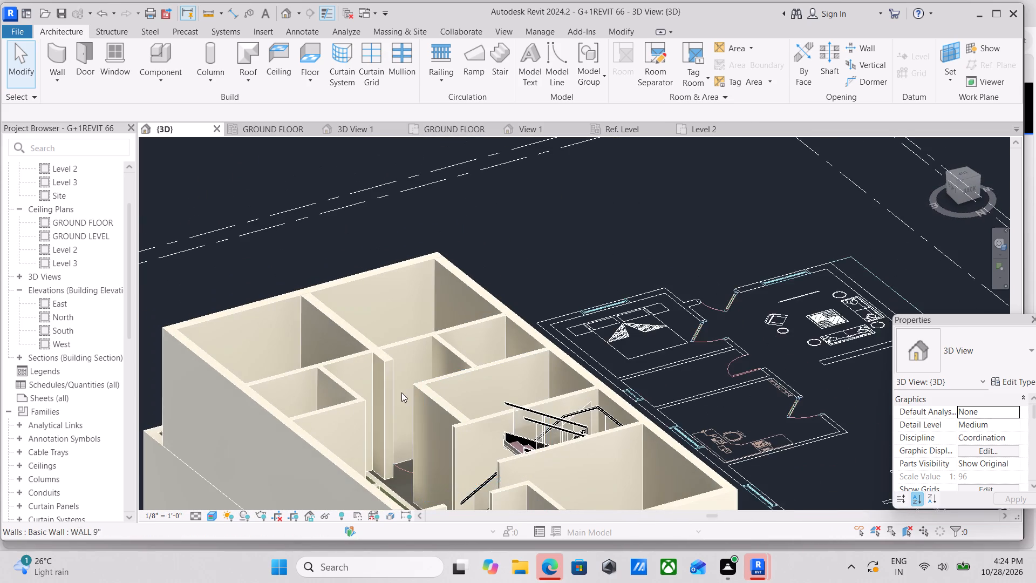
{"action": "scroll", "coordinate": [386, 472], "scroll_direction": "up", "scroll_amount": 2}
{"action": "middle_click_drag", "start_coordinate": [401, 424], "coordinate": [463, 439]}
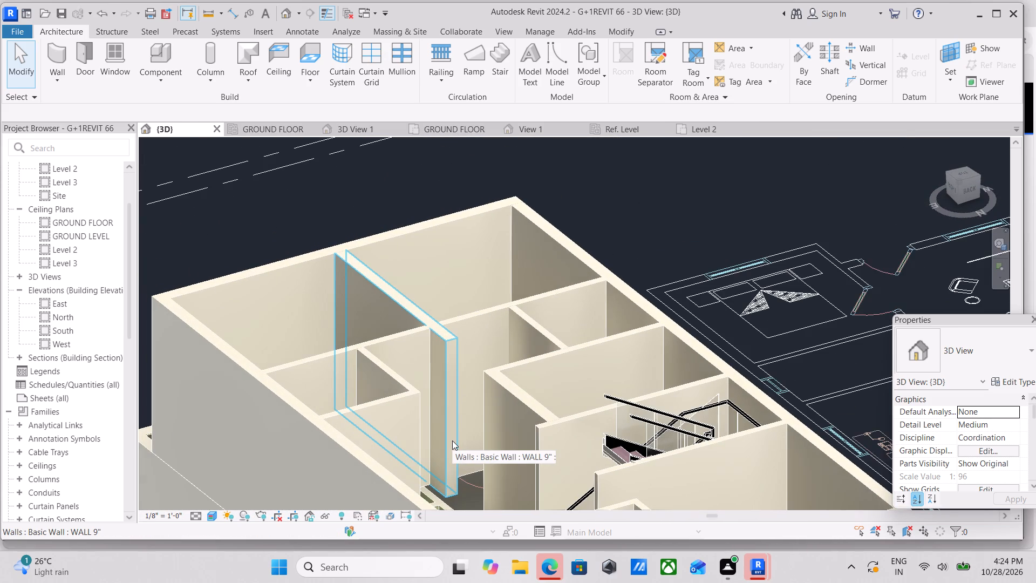
Restart the Paint command and choose SAGE GREEN from the project materials.
{"action": "key", "text": "p"}
{"action": "key", "text": "t"}
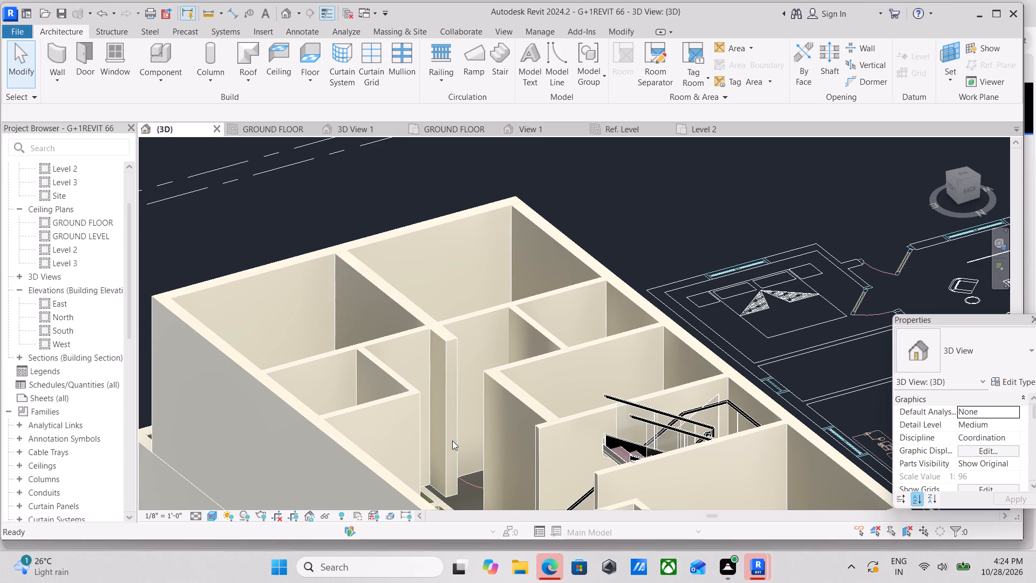
{"action": "scroll", "coordinate": [145, 207], "scroll_direction": "down", "scroll_amount": 1}
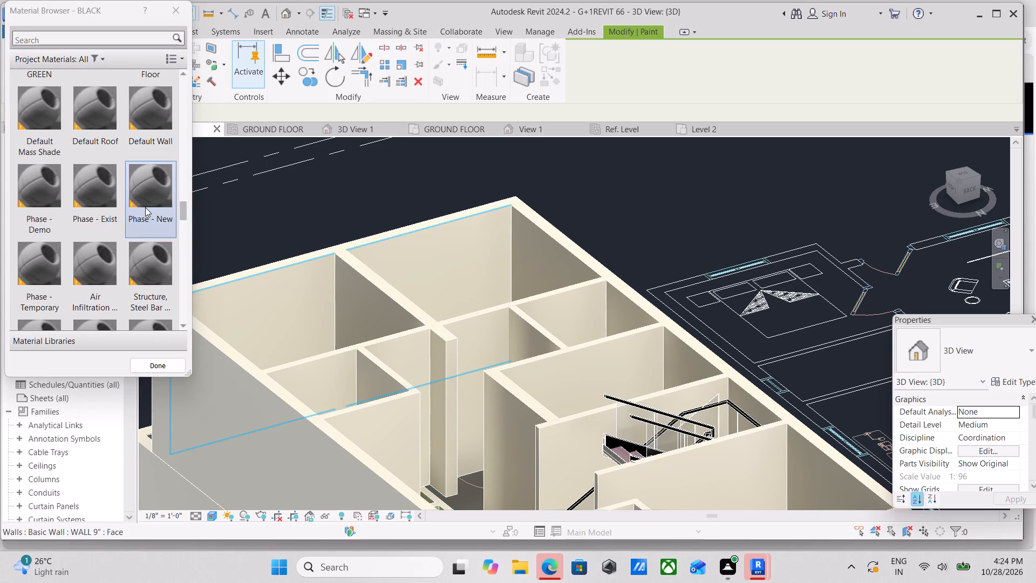
{"action": "scroll", "coordinate": [114, 208], "scroll_direction": "up", "scroll_amount": 1}
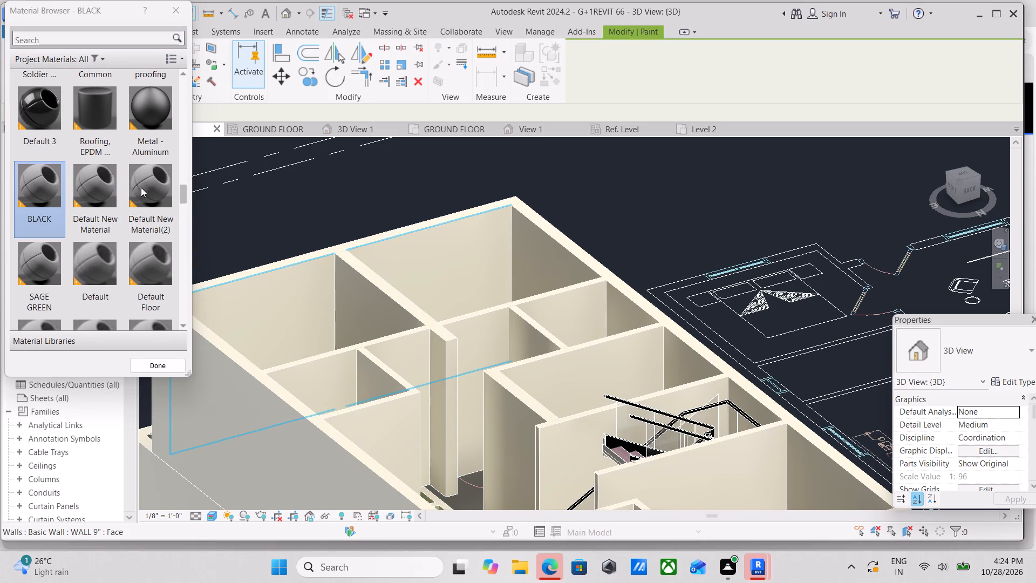
{"action": "scroll", "coordinate": [129, 195], "scroll_direction": "down", "scroll_amount": 2}
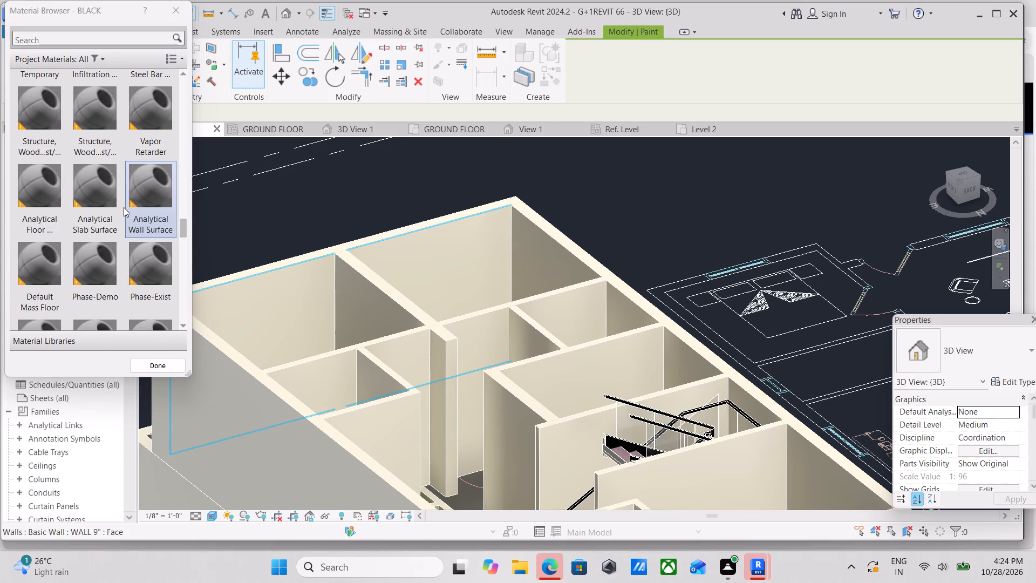
{"action": "scroll", "coordinate": [126, 207], "scroll_direction": "down", "scroll_amount": 2}
{"action": "scroll", "coordinate": [115, 242], "scroll_direction": "up", "scroll_amount": 7}
{"action": "scroll", "coordinate": [115, 242], "scroll_direction": "down", "scroll_amount": 1}
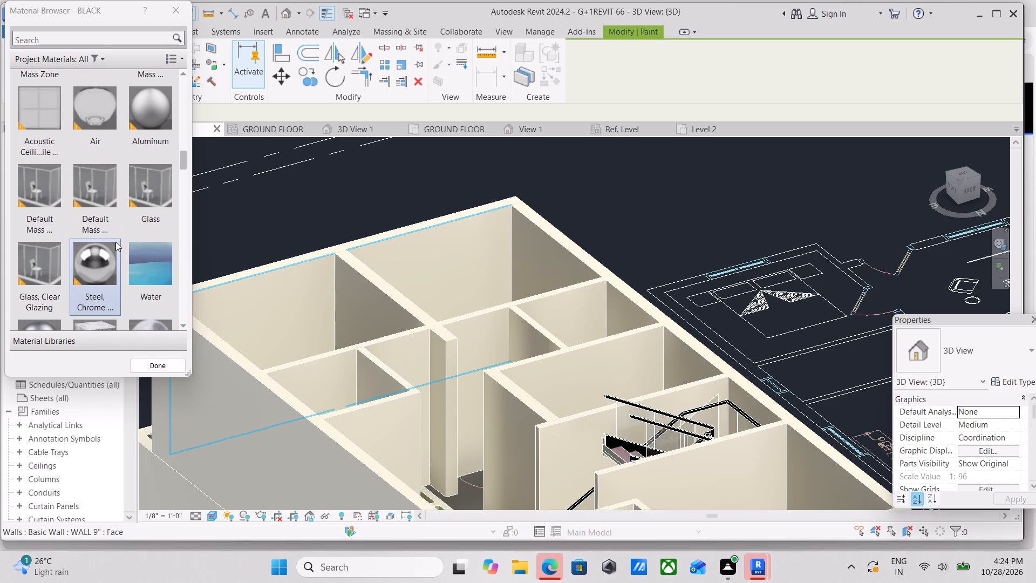
{"action": "scroll", "coordinate": [96, 225], "scroll_direction": "up", "scroll_amount": 1}
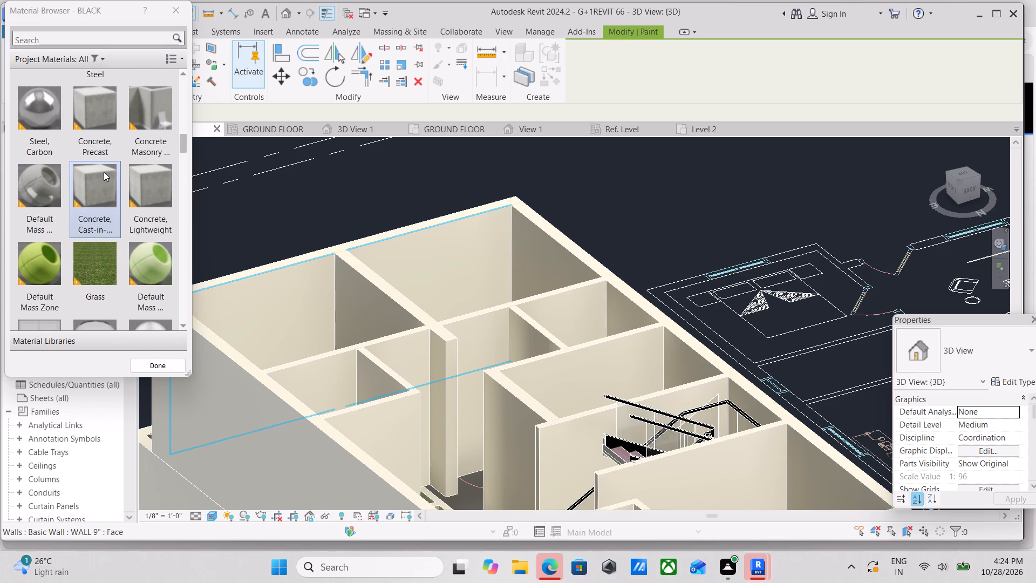
{"action": "scroll", "coordinate": [104, 172], "scroll_direction": "up", "scroll_amount": 11}
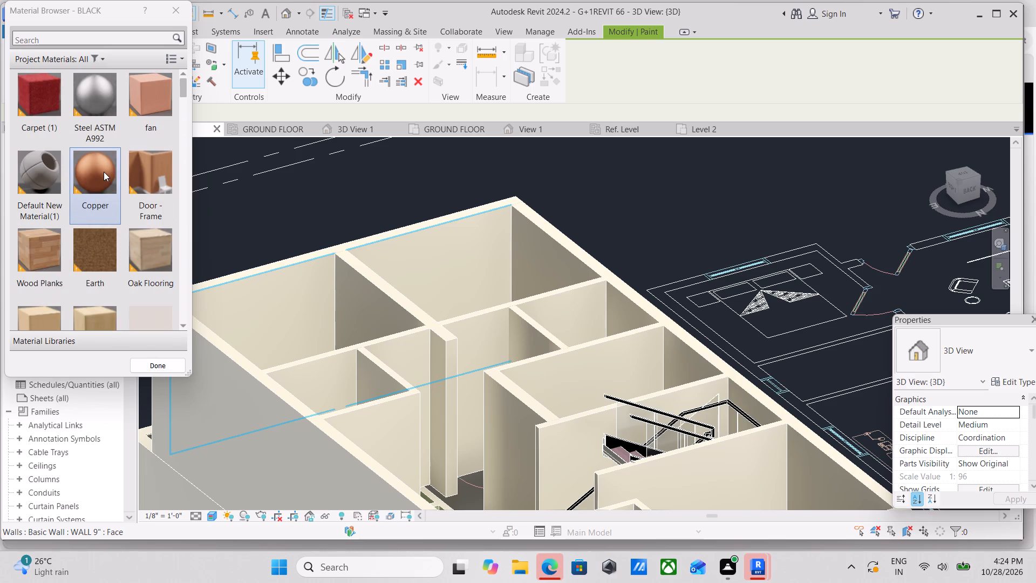
{"action": "scroll", "coordinate": [81, 261], "scroll_direction": "down", "scroll_amount": 2}
{"action": "scroll", "coordinate": [106, 261], "scroll_direction": "up", "scroll_amount": 1}
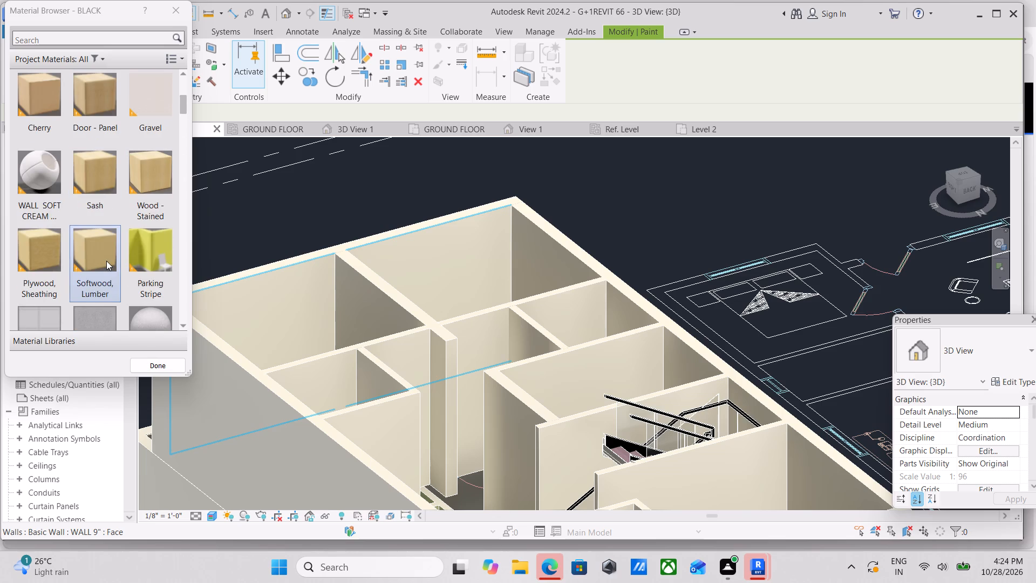
{"action": "scroll", "coordinate": [106, 261], "scroll_direction": "down", "scroll_amount": 4}
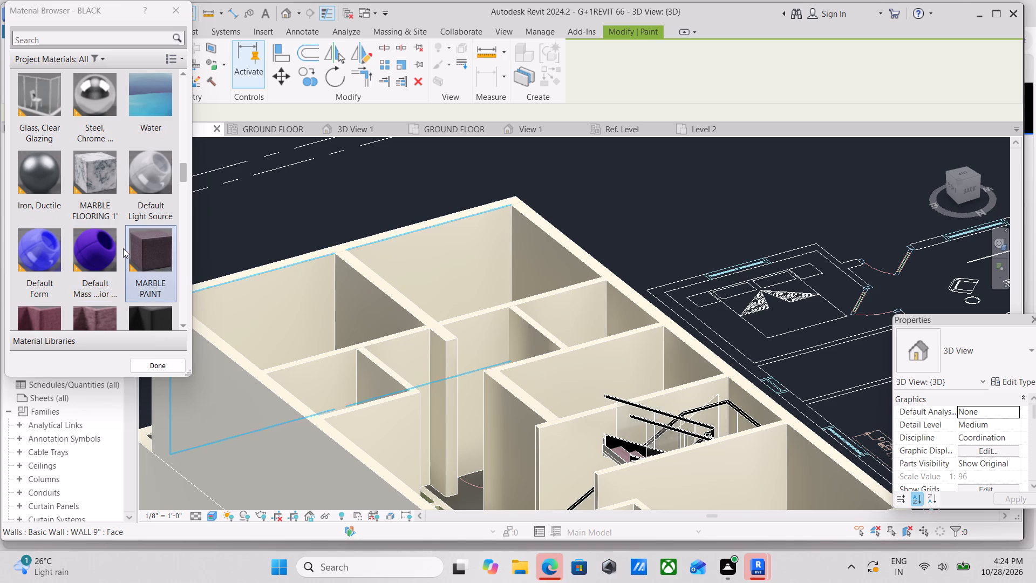
{"action": "middle_click_drag", "start_coordinate": [123, 248], "coordinate": [211, 182]}
{"action": "scroll", "coordinate": [127, 229], "scroll_direction": "down", "scroll_amount": 3}
{"action": "scroll", "coordinate": [118, 232], "scroll_direction": "up", "scroll_amount": 3}
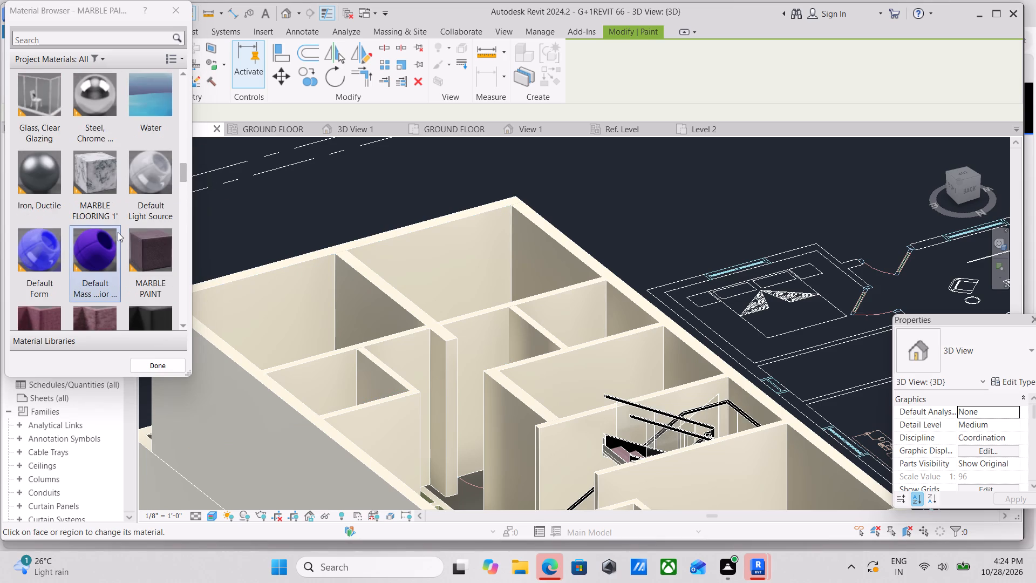
{"action": "scroll", "coordinate": [118, 232], "scroll_direction": "down", "scroll_amount": 1}
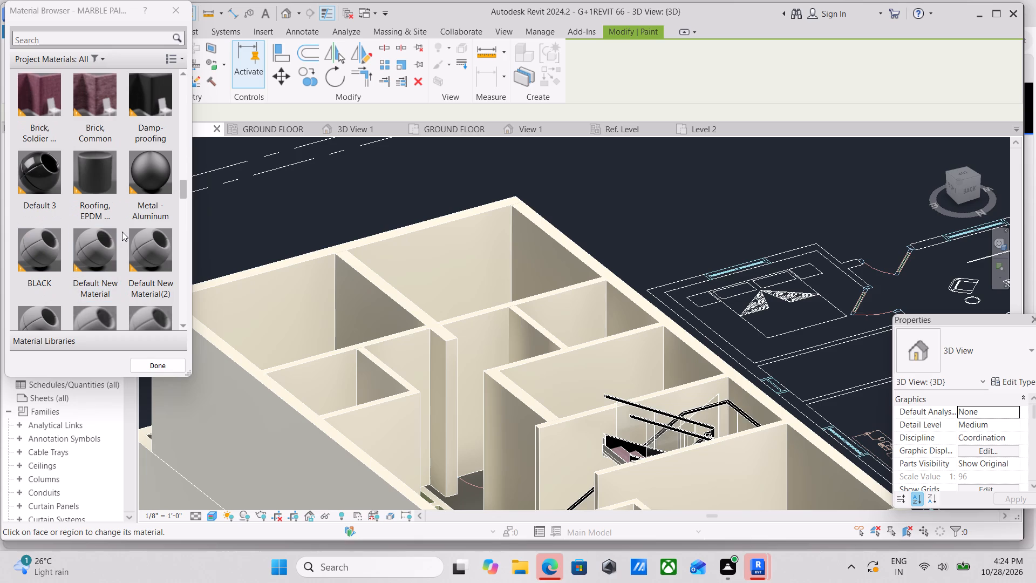
{"action": "scroll", "coordinate": [127, 242], "scroll_direction": "down", "scroll_amount": 1}
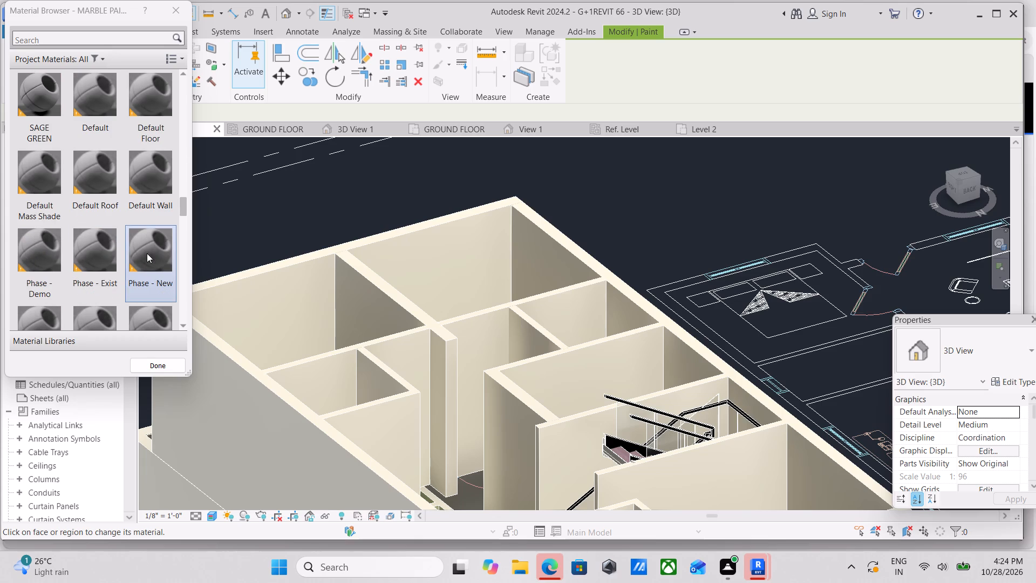
{"action": "scroll", "coordinate": [135, 262], "scroll_direction": "down", "scroll_amount": 2}
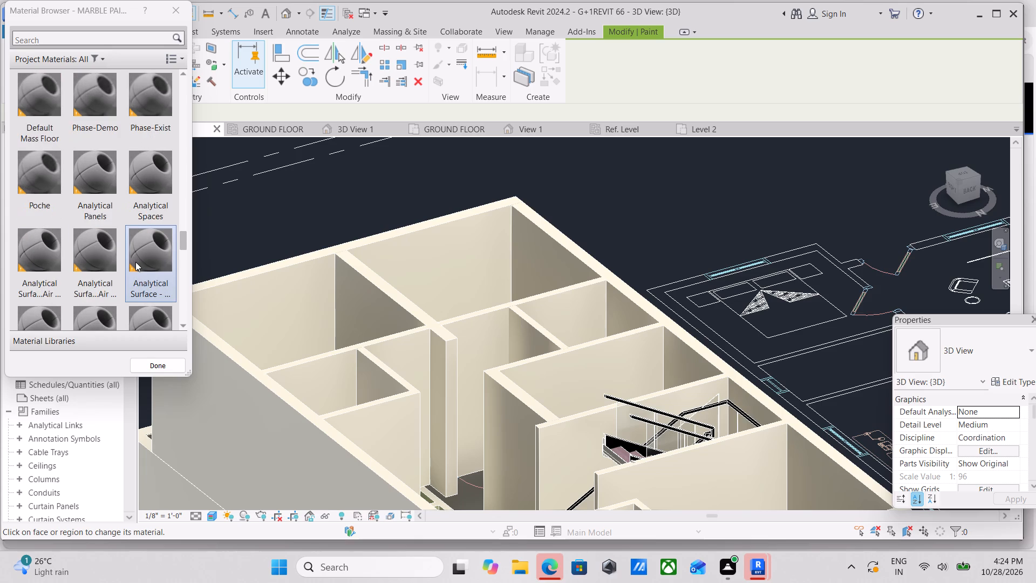
{"action": "scroll", "coordinate": [135, 262], "scroll_direction": "down", "scroll_amount": 4}
{"action": "scroll", "coordinate": [135, 262], "scroll_direction": "up", "scroll_amount": 1}
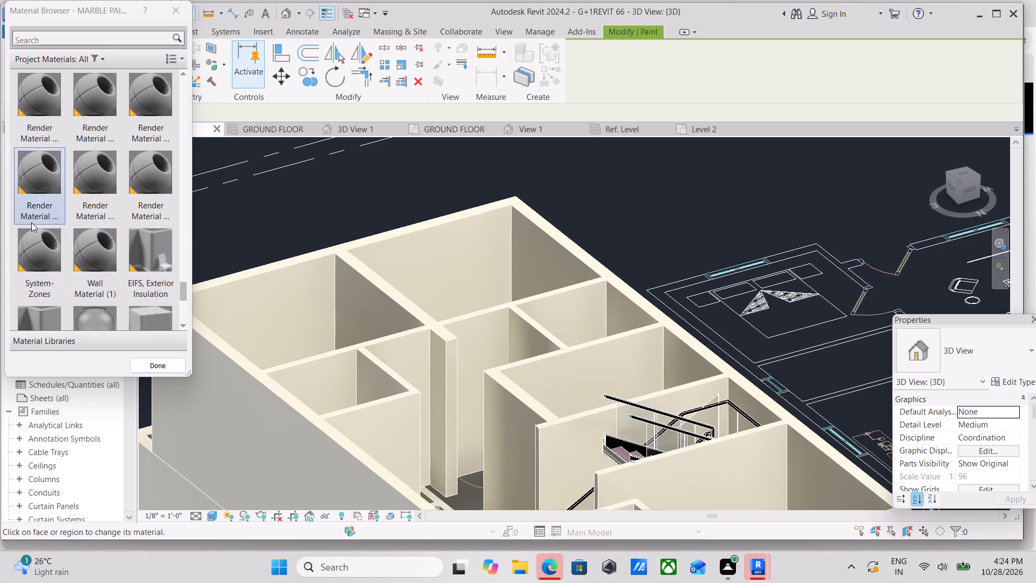
{"action": "scroll", "coordinate": [31, 222], "scroll_direction": "up", "scroll_amount": 7}
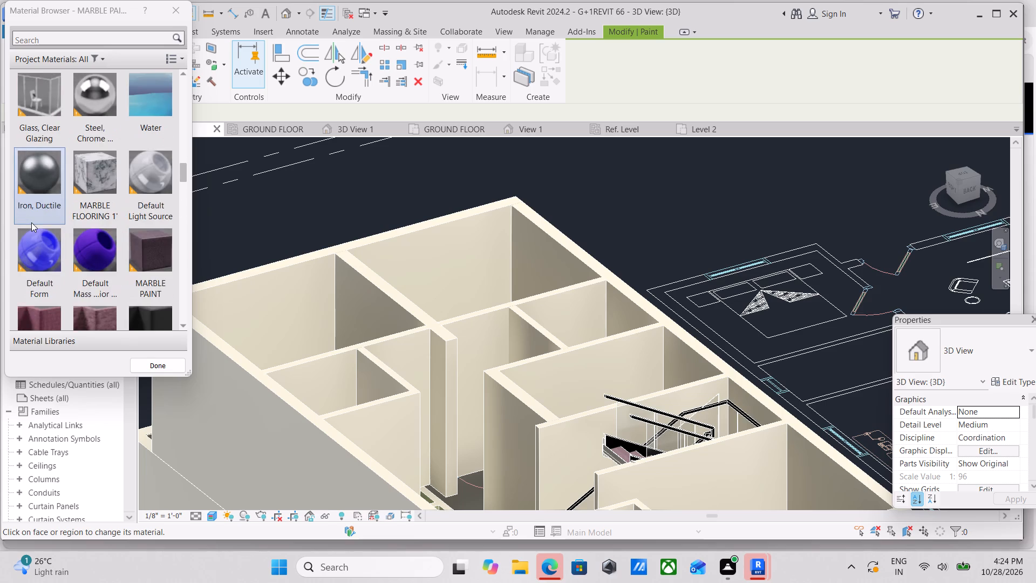
{"action": "scroll", "coordinate": [31, 222], "scroll_direction": "down", "scroll_amount": 2}
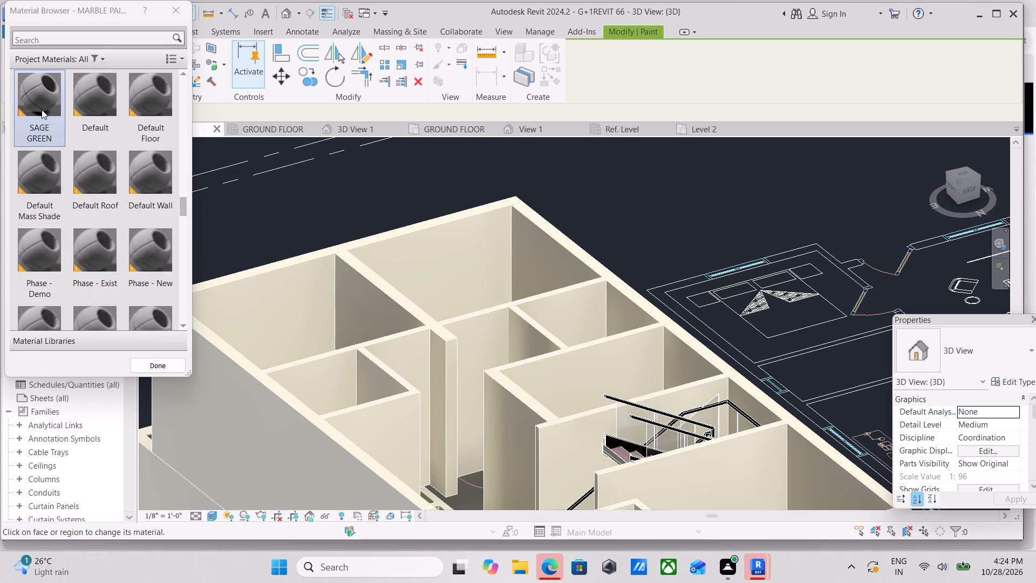
{"action": "double_click", "coordinate": [42, 110]}
Paint the end exterior wall's inner face and the parallel cross-wall faces, up to the room beside the stairs, with SAGE GREEN.
{"action": "left_click", "coordinate": [258, 286]}
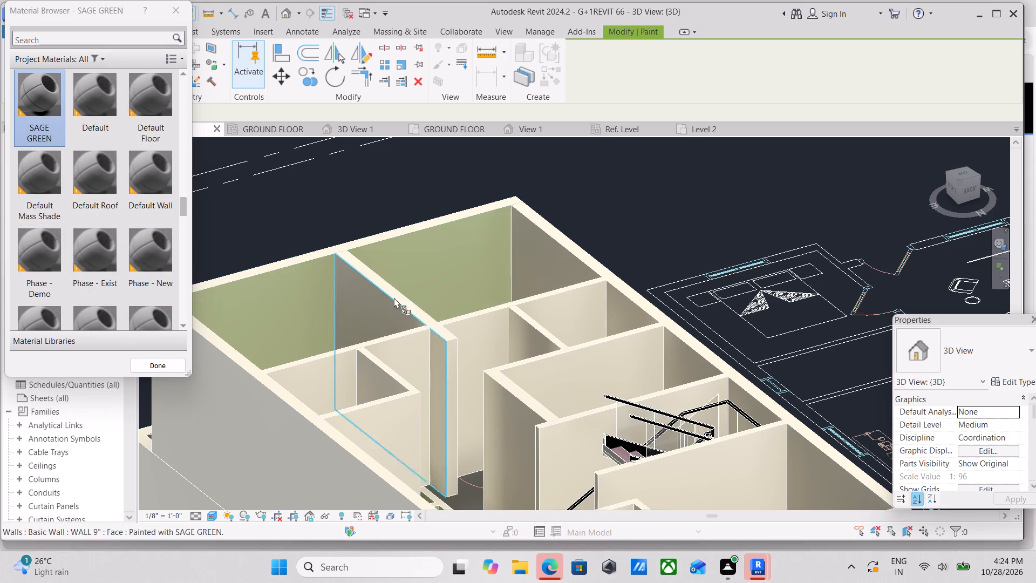
{"action": "left_click", "coordinate": [583, 319]}
{"action": "left_click", "coordinate": [455, 326]}
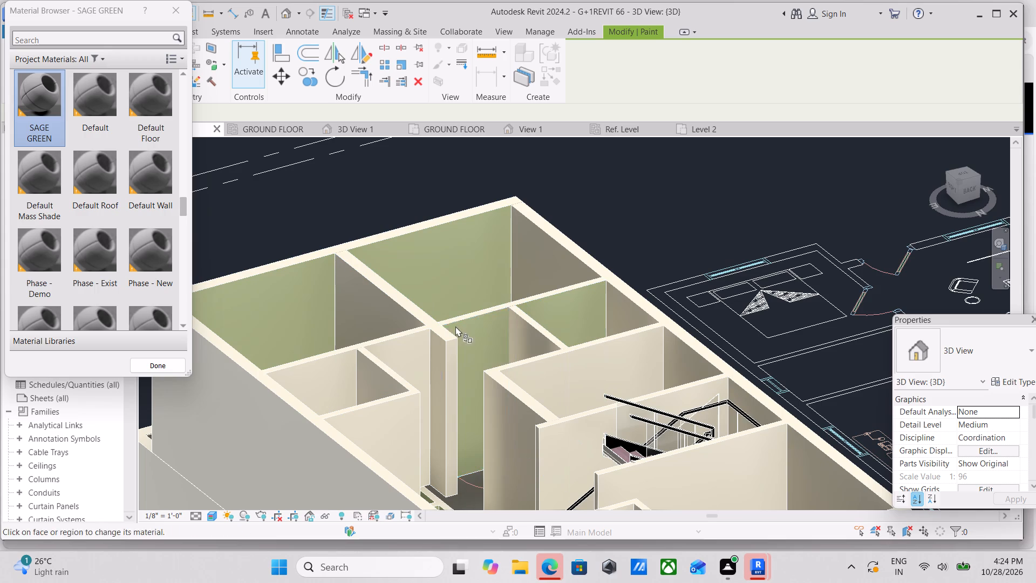
{"action": "left_click", "coordinate": [398, 342]}
{"action": "left_click", "coordinate": [595, 358]}
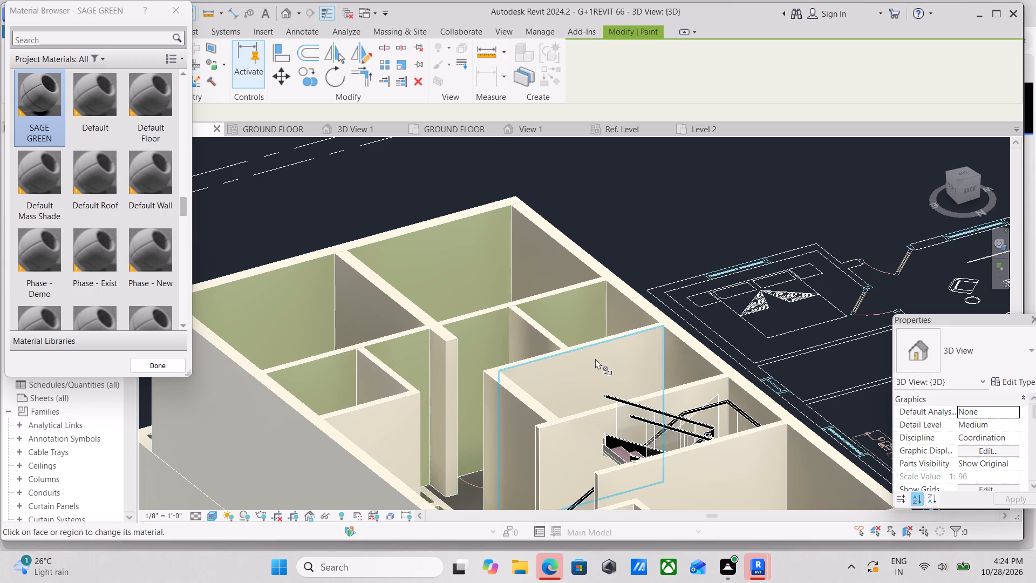
Paint the long 9" partition's side, the long exterior wall's inner face and the small room's two remaining visible wall faces with SAGE GREEN.
{"action": "left_click", "coordinate": [438, 343]}
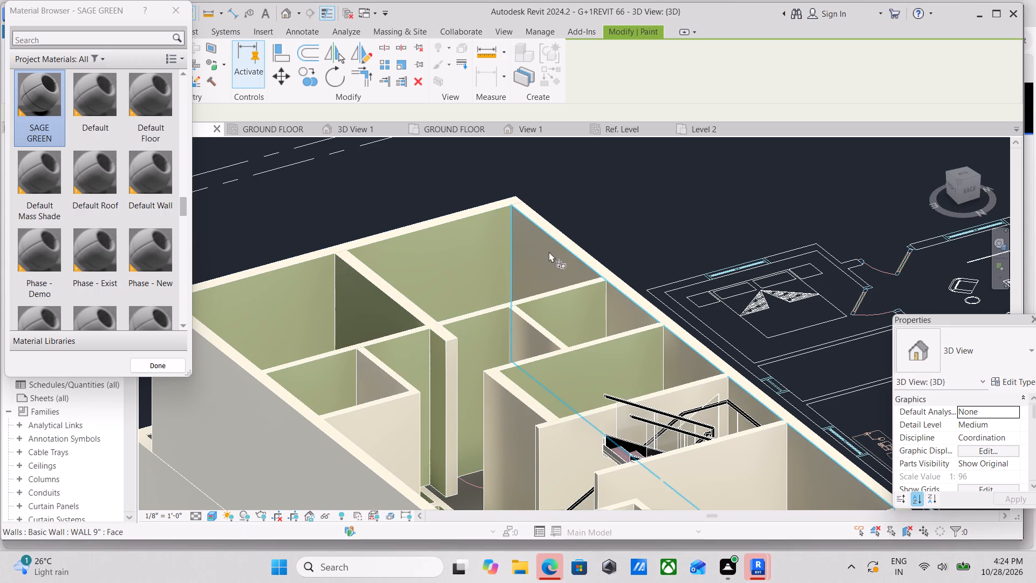
{"action": "left_click", "coordinate": [549, 252]}
{"action": "left_click", "coordinate": [364, 381]}
{"action": "left_click", "coordinate": [395, 425]}
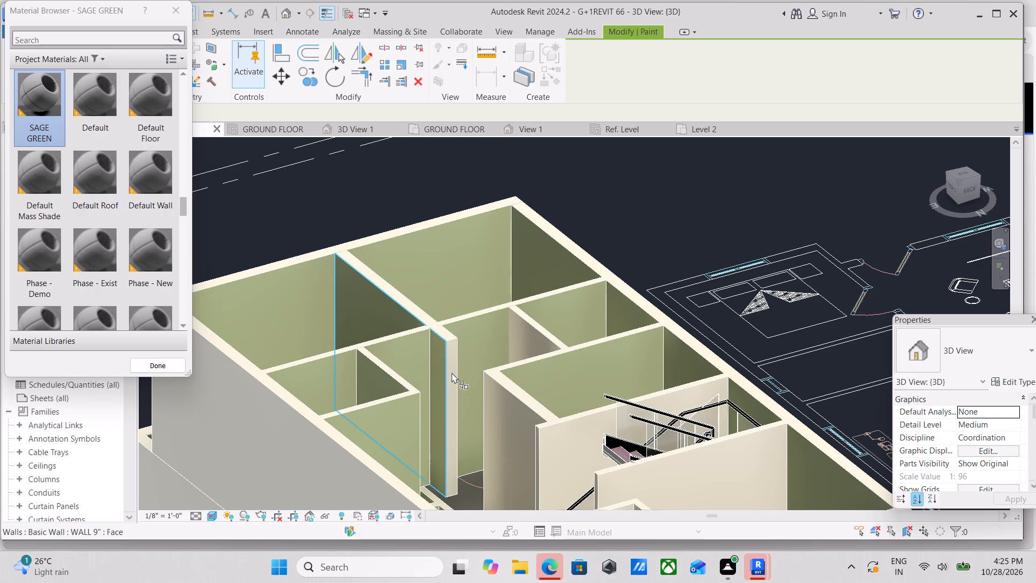
Paint the 5" inner partition's side face and the corridor-side wall of the room beside the stairs with SAGE GREEN.
{"action": "scroll", "coordinate": [455, 366], "scroll_direction": "up", "scroll_amount": 3}
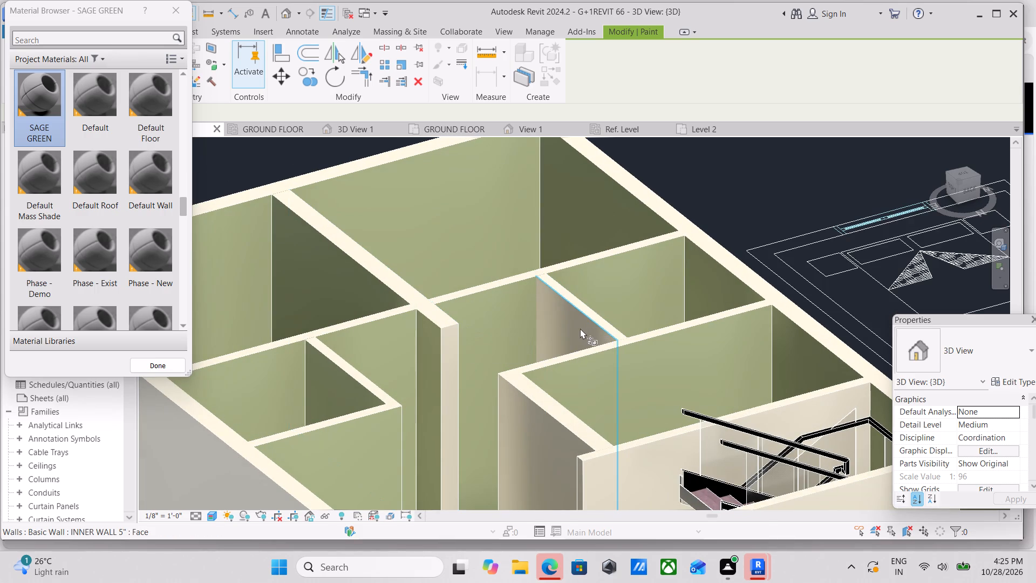
{"action": "left_click", "coordinate": [580, 326]}
{"action": "middle_click_drag", "start_coordinate": [697, 391], "coordinate": [632, 322]}
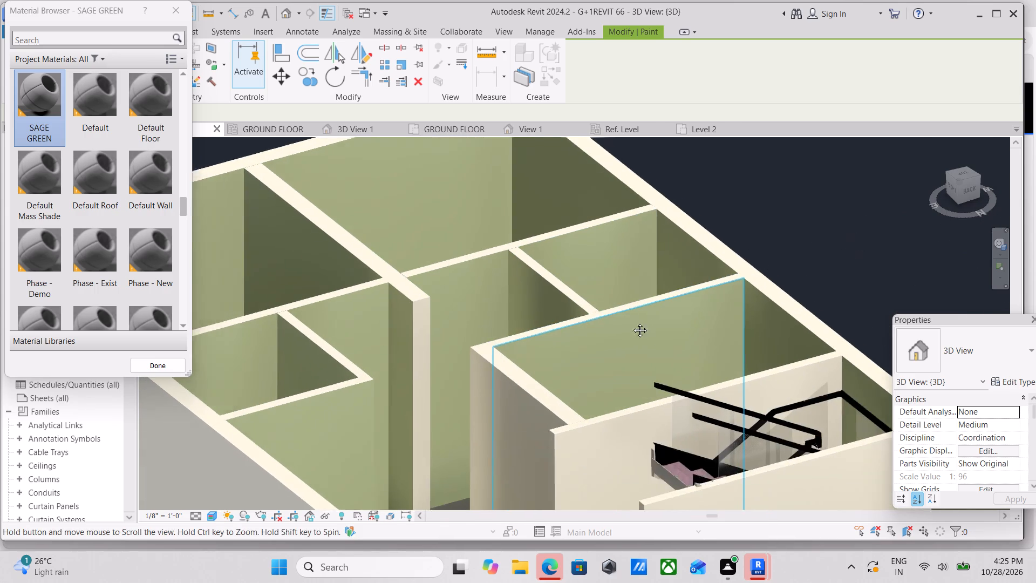
{"action": "middle_click_drag", "start_coordinate": [632, 322], "coordinate": [623, 299]}
{"action": "left_click", "coordinate": [444, 365]}
Paint the staircase wall, the long cross wall beyond the stairs, the small enclosure's two faces and the short wall stub with SAGE GREEN.
{"action": "scroll", "coordinate": [444, 365], "scroll_direction": "down", "scroll_amount": 2}
{"action": "middle_click_drag", "start_coordinate": [444, 365], "coordinate": [371, 311]}
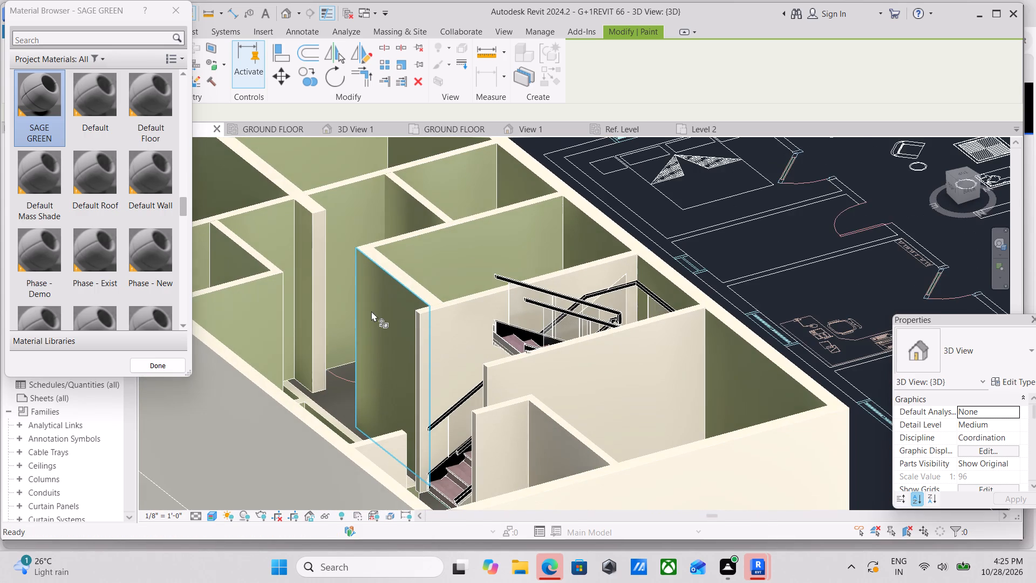
{"action": "left_click", "coordinate": [471, 336]}
{"action": "left_click", "coordinate": [570, 374]}
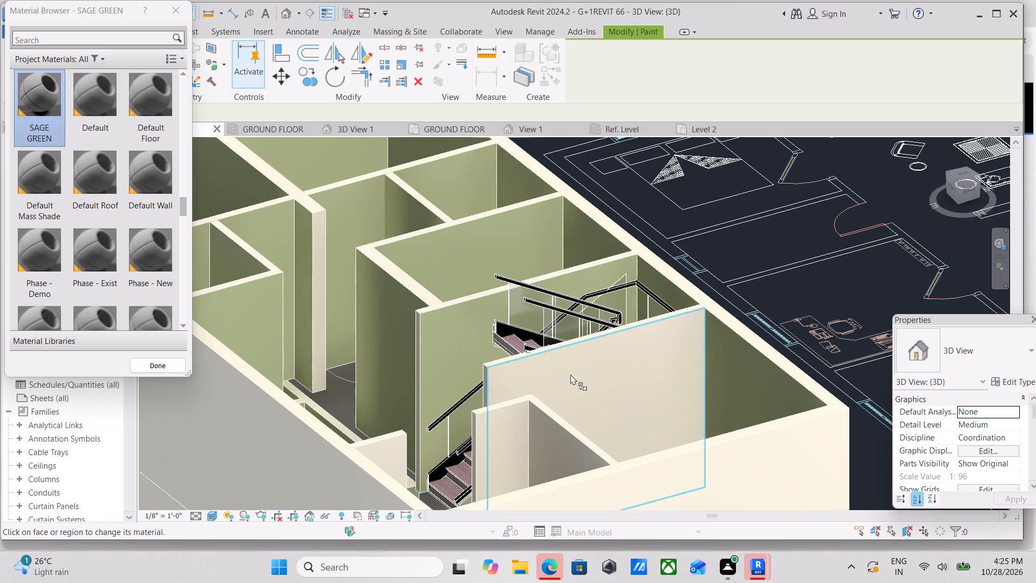
{"action": "left_click", "coordinate": [497, 412]}
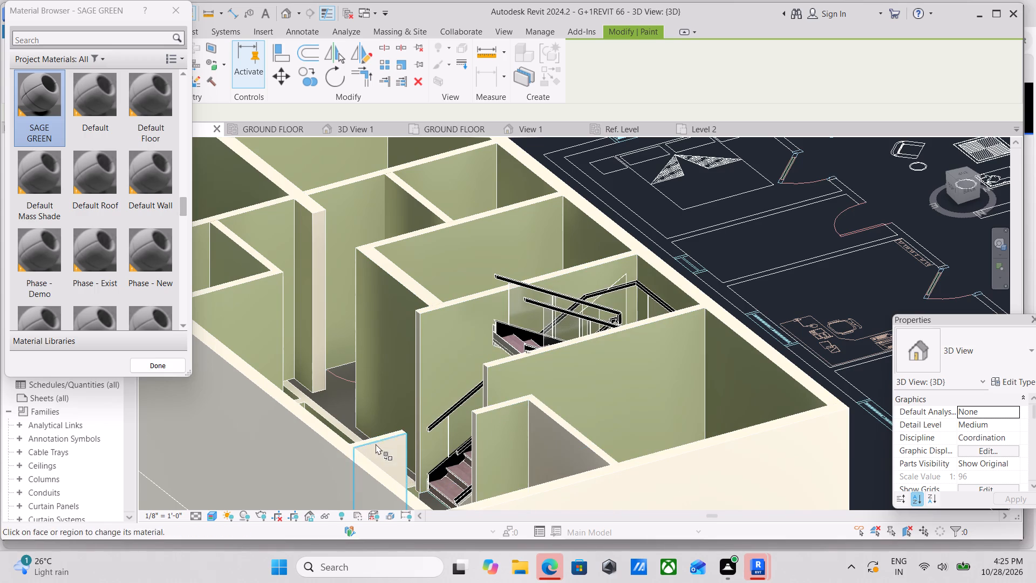
{"action": "left_click", "coordinate": [376, 444]}
{"action": "left_click", "coordinate": [556, 453]}
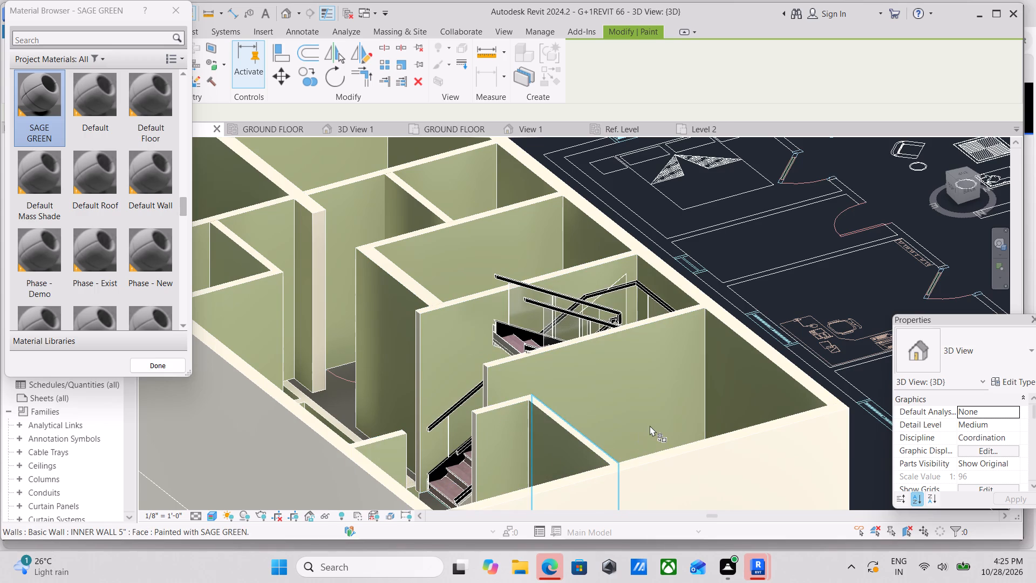
Paint the end exterior wall's inner face behind the stairs, the long exterior wall's inner face and the small enclosure's 5" wall faces with SAGE GREEN.
{"action": "scroll", "coordinate": [650, 425], "scroll_direction": "down", "scroll_amount": 3}
{"action": "scroll", "coordinate": [609, 404], "scroll_direction": "down", "scroll_amount": 2}
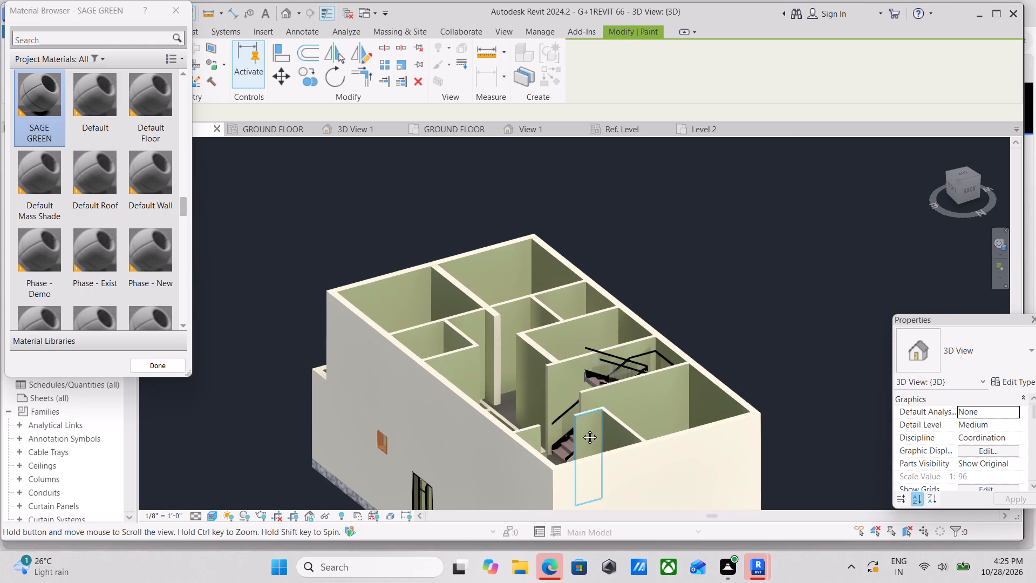
{"action": "middle_click_drag", "start_coordinate": [571, 453], "coordinate": [863, 518], "text": "shift"}
{"action": "scroll", "coordinate": [621, 270], "scroll_direction": "up", "scroll_amount": 6}
{"action": "middle_click_drag", "start_coordinate": [733, 334], "coordinate": [591, 412]}
{"action": "scroll", "coordinate": [713, 349], "scroll_direction": "up", "scroll_amount": 1}
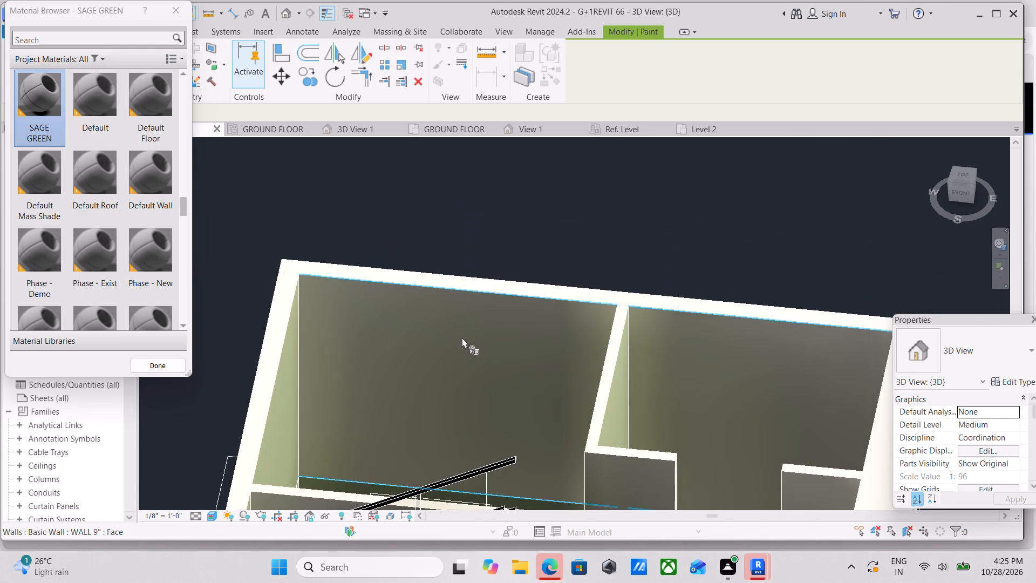
{"action": "left_click", "coordinate": [455, 296]}
{"action": "middle_click_drag", "start_coordinate": [602, 349], "coordinate": [397, 307]}
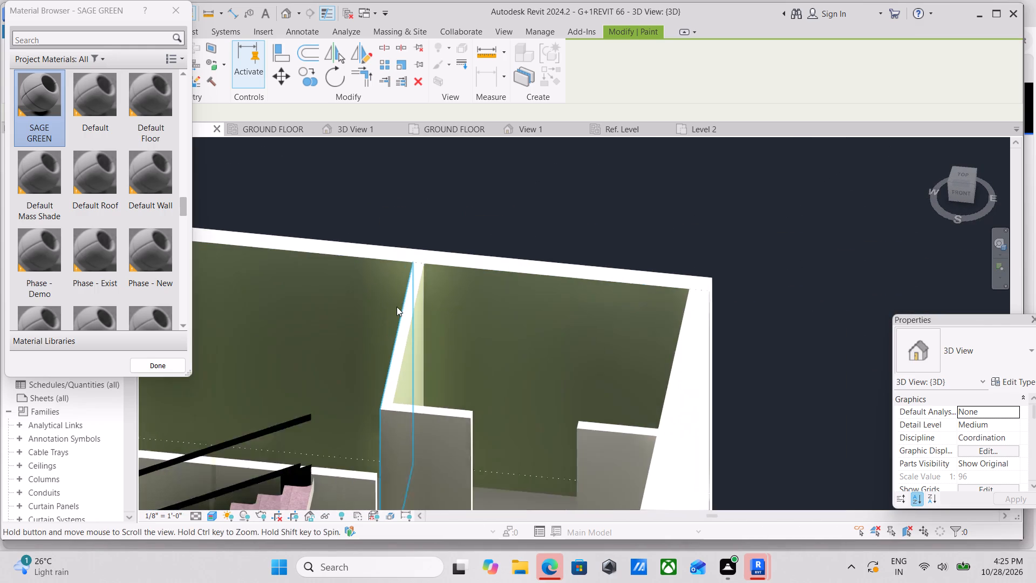
{"action": "middle_click_drag", "start_coordinate": [544, 391], "coordinate": [696, 348], "text": "shift"}
{"action": "left_click", "coordinate": [455, 360]}
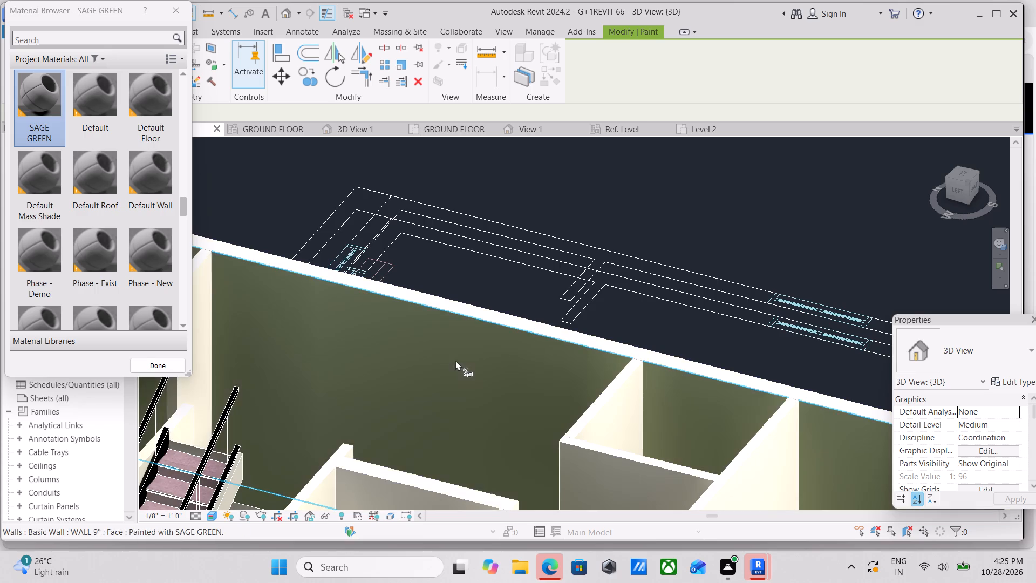
{"action": "middle_click_drag", "start_coordinate": [562, 378], "coordinate": [438, 287]}
{"action": "left_click", "coordinate": [486, 375]}
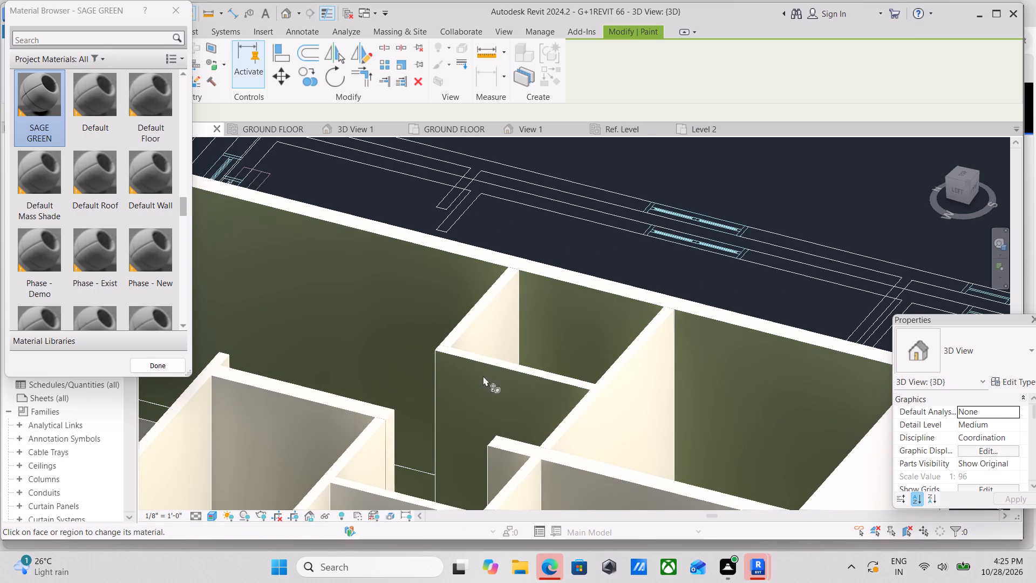
{"action": "left_click", "coordinate": [483, 320]}
Paint the 9" partition's side and end faces, the adjoining small room's 5" wall and the cross wall beside the stairs with SAGE GREEN.
{"action": "middle_click_drag", "start_coordinate": [523, 361], "coordinate": [657, 375], "text": "shift"}
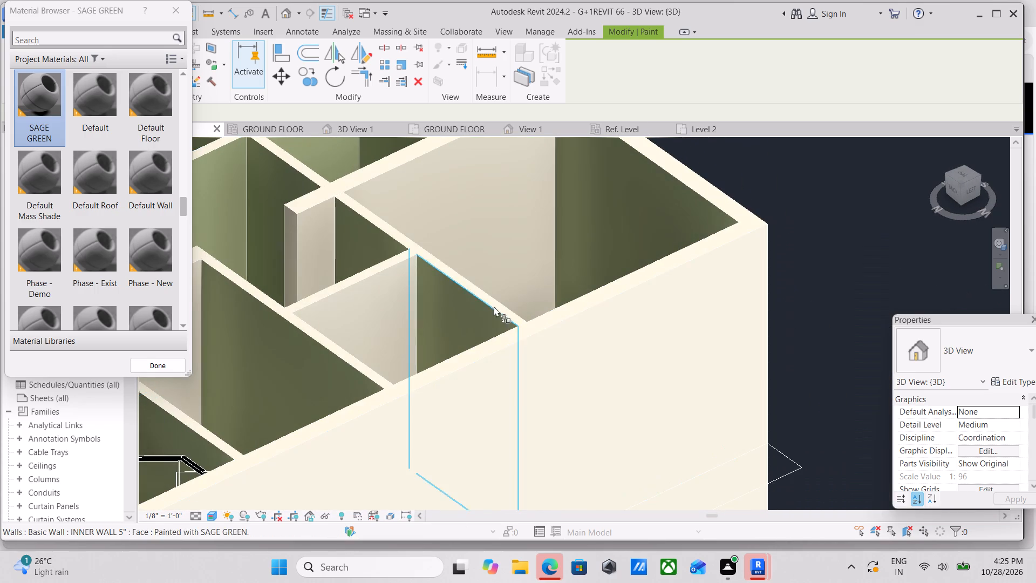
{"action": "left_click", "coordinate": [318, 229]}
{"action": "left_click", "coordinate": [361, 300]}
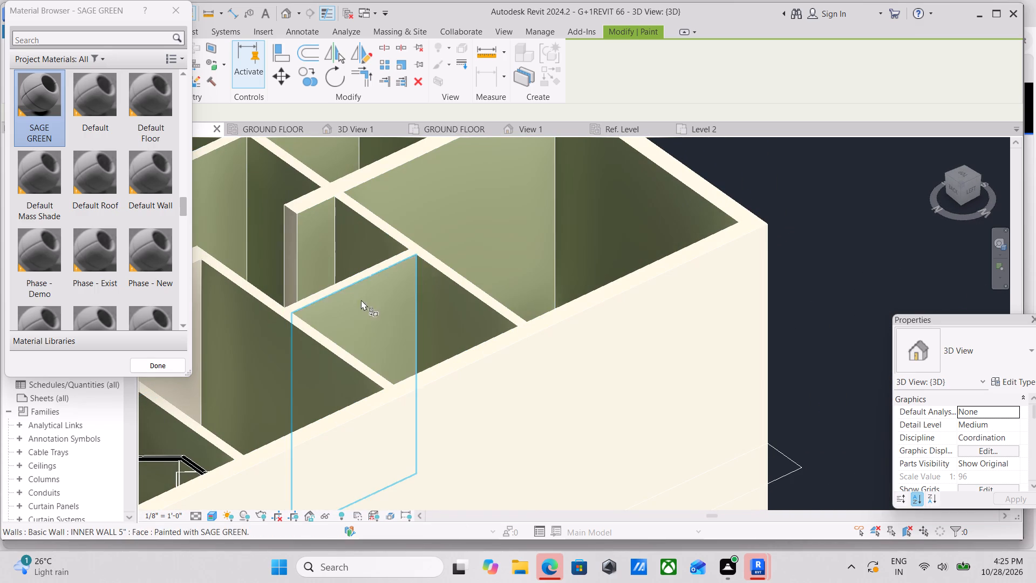
{"action": "scroll", "coordinate": [502, 262], "scroll_direction": "down", "scroll_amount": 1}
{"action": "middle_click_drag", "start_coordinate": [502, 262], "coordinate": [546, 431]}
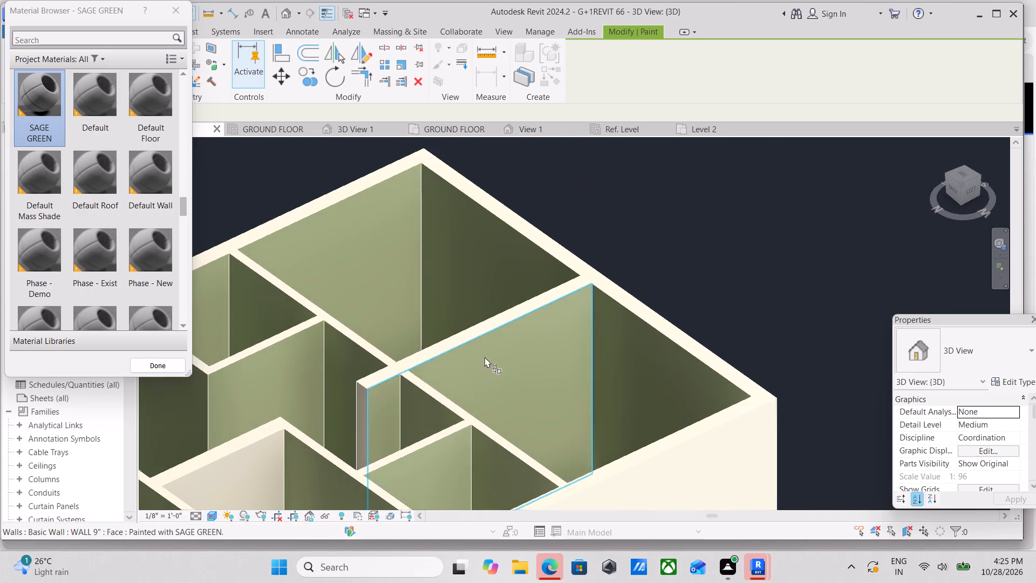
{"action": "middle_click_drag", "start_coordinate": [401, 377], "coordinate": [519, 318]}
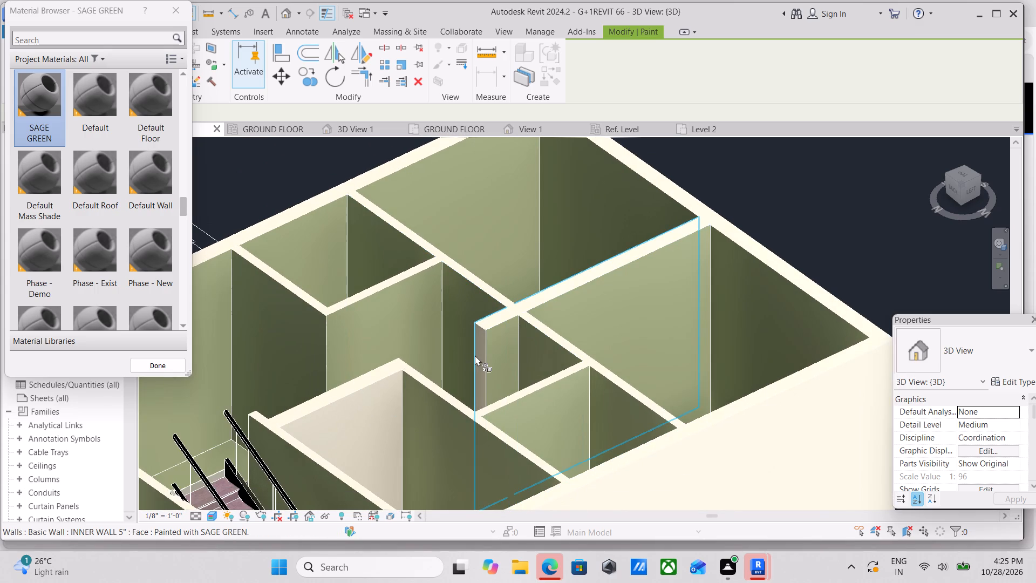
{"action": "scroll", "coordinate": [476, 348], "scroll_direction": "up", "scroll_amount": 6}
{"action": "left_click", "coordinate": [488, 340]}
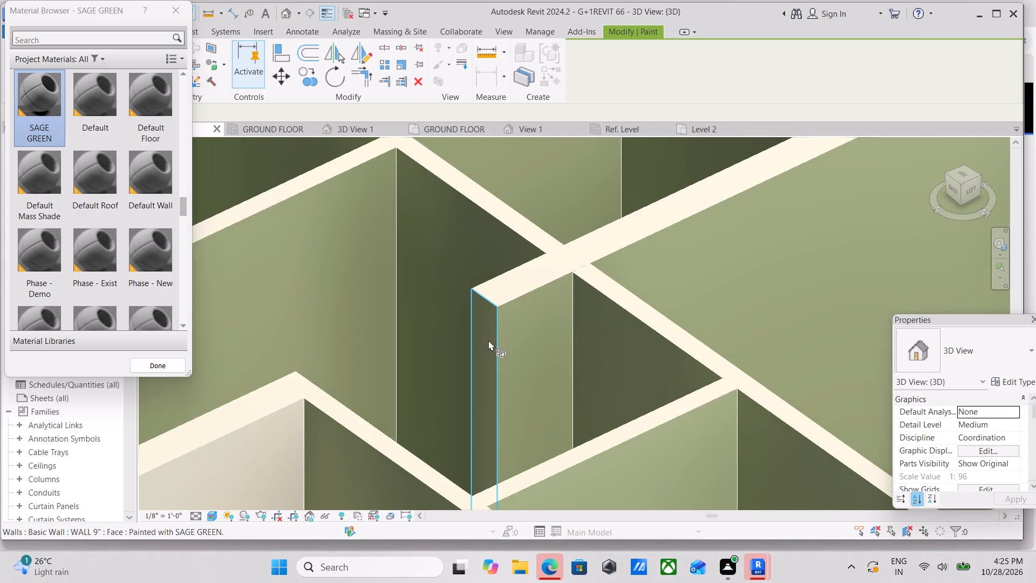
{"action": "scroll", "coordinate": [488, 340], "scroll_direction": "down", "scroll_amount": 1}
{"action": "middle_click_drag", "start_coordinate": [488, 340], "coordinate": [633, 307]}
{"action": "left_click", "coordinate": [371, 438]}
Paint the 5" cross wall and its short stub beyond the stairs, plus the short wall across the passage, with SAGE GREEN.
{"action": "scroll", "coordinate": [374, 437], "scroll_direction": "down", "scroll_amount": 2}
{"action": "middle_click_drag", "start_coordinate": [374, 437], "coordinate": [590, 289]}
{"action": "scroll", "coordinate": [374, 437], "scroll_direction": "down", "scroll_amount": 2}
{"action": "scroll", "coordinate": [424, 356], "scroll_direction": "down", "scroll_amount": 1}
{"action": "middle_click_drag", "start_coordinate": [328, 404], "coordinate": [129, 405]}
{"action": "left_click", "coordinate": [478, 268]}
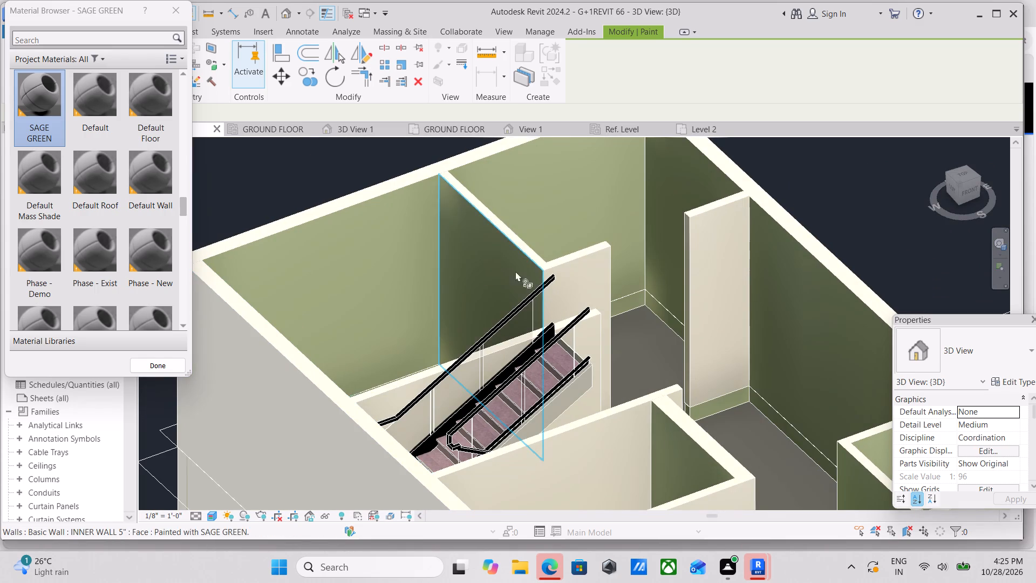
{"action": "left_click", "coordinate": [590, 275]}
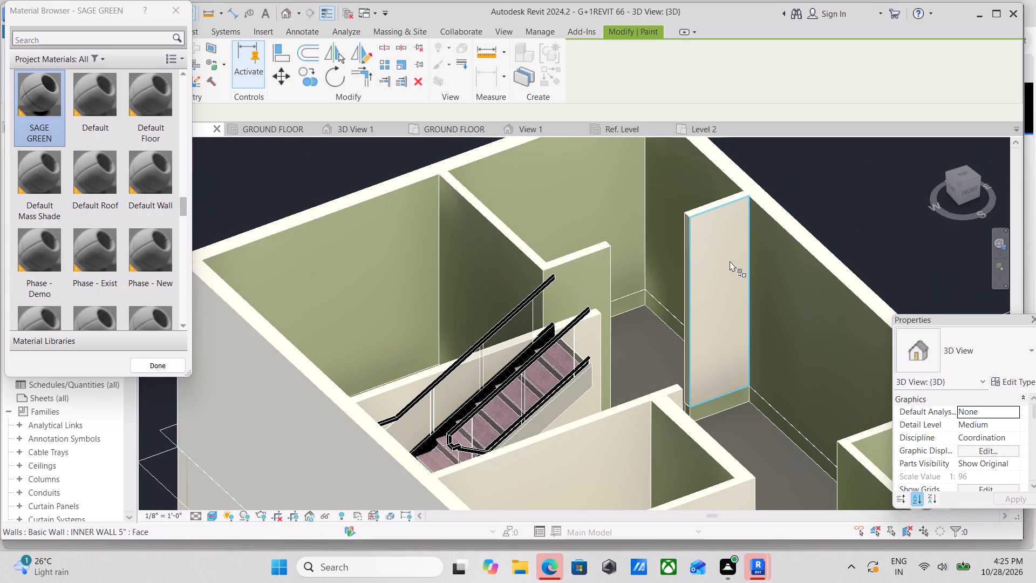
{"action": "left_click", "coordinate": [730, 261]}
Paint the free end face of the short wall across the passage from the stairs with SAGE GREEN.
{"action": "scroll", "coordinate": [715, 378], "scroll_direction": "up", "scroll_amount": 5}
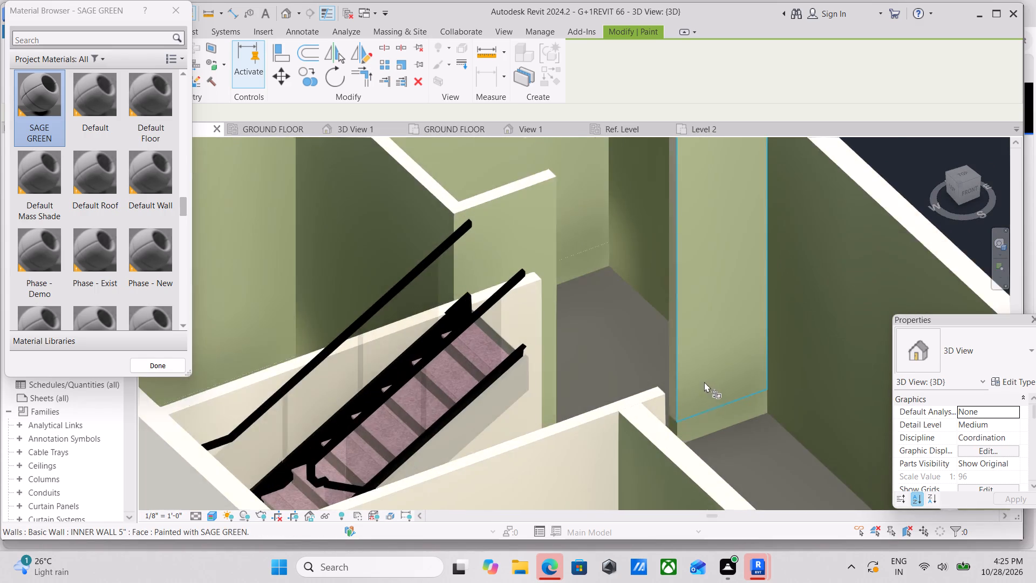
{"action": "scroll", "coordinate": [704, 382], "scroll_direction": "up", "scroll_amount": 2}
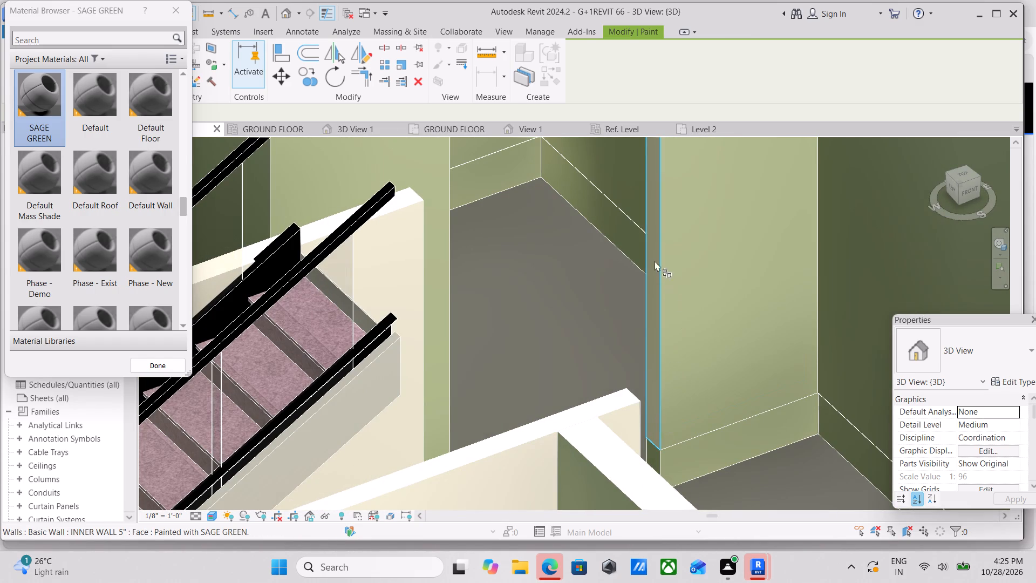
{"action": "middle_click_drag", "start_coordinate": [656, 311], "coordinate": [746, 338], "text": "shift"}
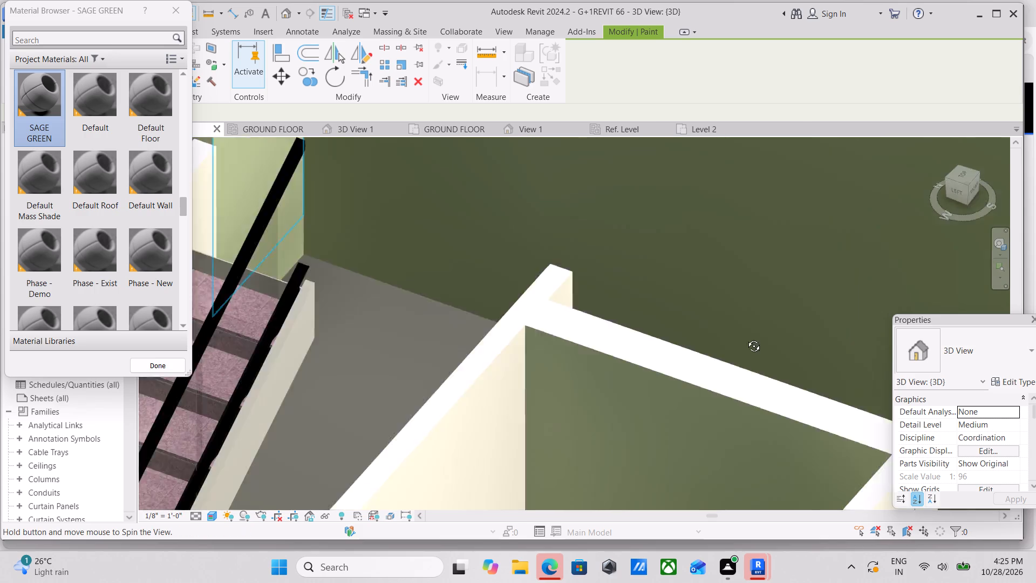
{"action": "middle_click_drag", "start_coordinate": [746, 338], "coordinate": [760, 352], "text": "shift"}
{"action": "scroll", "coordinate": [659, 332], "scroll_direction": "down", "scroll_amount": 2}
{"action": "middle_click_drag", "start_coordinate": [659, 332], "coordinate": [919, 384]}
{"action": "middle_click_drag", "start_coordinate": [666, 326], "coordinate": [754, 385]}
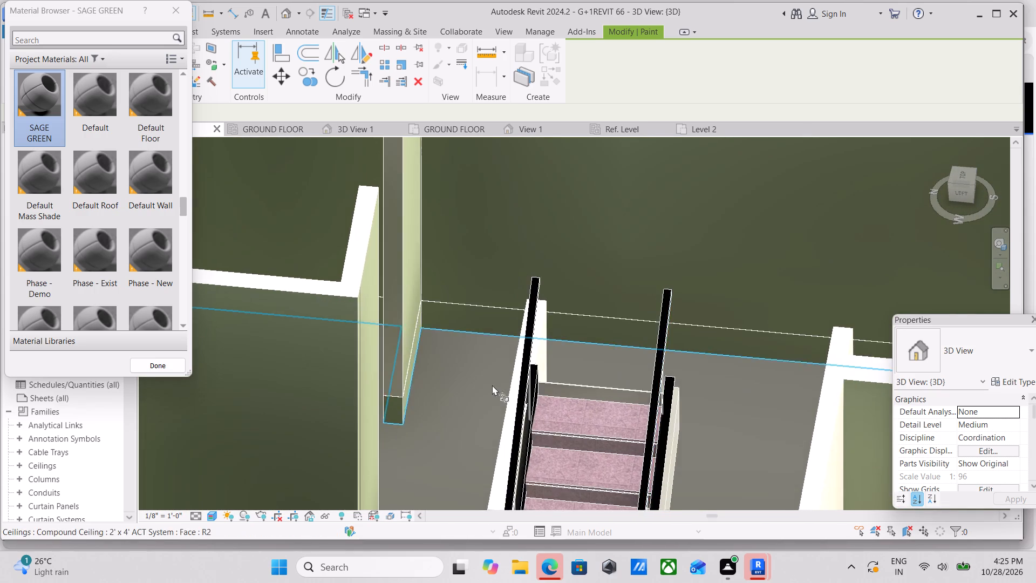
{"action": "scroll", "coordinate": [451, 381], "scroll_direction": "up", "scroll_amount": 4}
{"action": "left_click", "coordinate": [360, 366]}
Paint the exposed end face of the 5" cross wall beyond the staircase with SAGE GREEN.
{"action": "scroll", "coordinate": [415, 335], "scroll_direction": "down", "scroll_amount": 3}
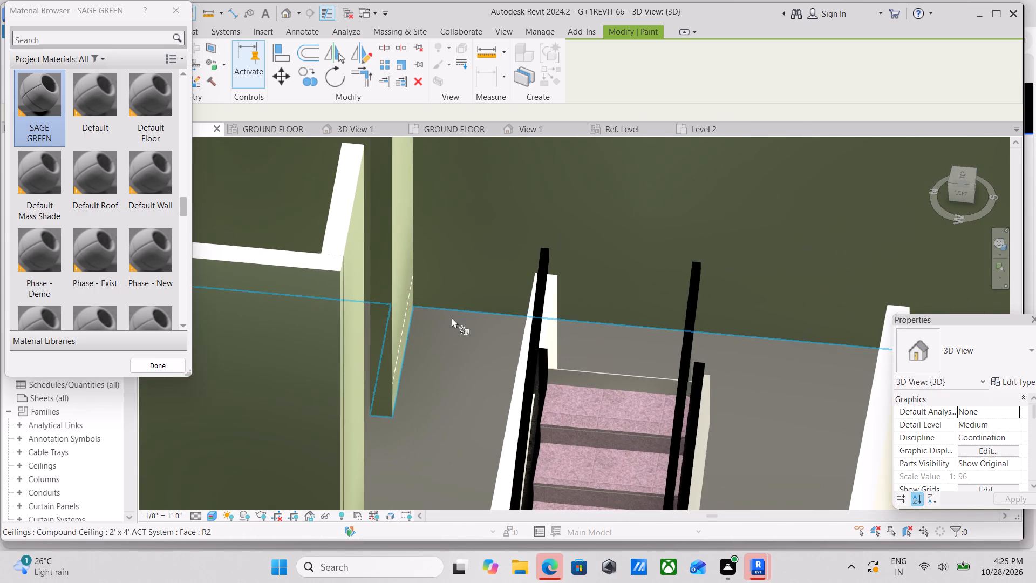
{"action": "middle_click_drag", "start_coordinate": [466, 310], "coordinate": [340, 355], "text": "shift"}
{"action": "scroll", "coordinate": [529, 337], "scroll_direction": "down", "scroll_amount": 2}
{"action": "middle_click_drag", "start_coordinate": [529, 337], "coordinate": [317, 300]}
{"action": "middle_click_drag", "start_coordinate": [522, 318], "coordinate": [370, 242], "text": "shift"}
{"action": "scroll", "coordinate": [529, 340], "scroll_direction": "down", "scroll_amount": 2}
{"action": "middle_click_drag", "start_coordinate": [530, 342], "coordinate": [414, 164]}
{"action": "middle_click_drag", "start_coordinate": [531, 424], "coordinate": [550, 298]}
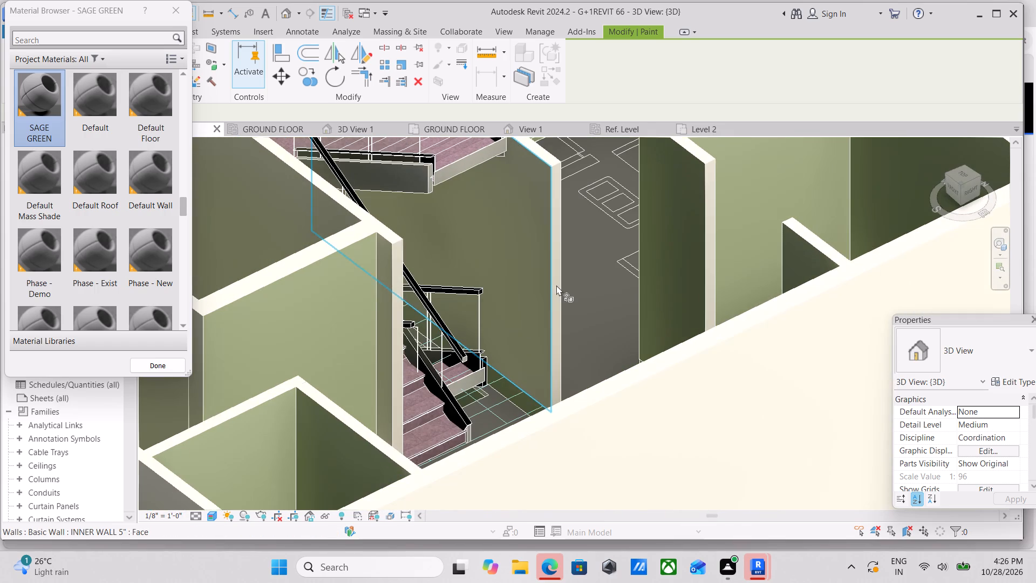
{"action": "scroll", "coordinate": [712, 264], "scroll_direction": "up", "scroll_amount": 4}
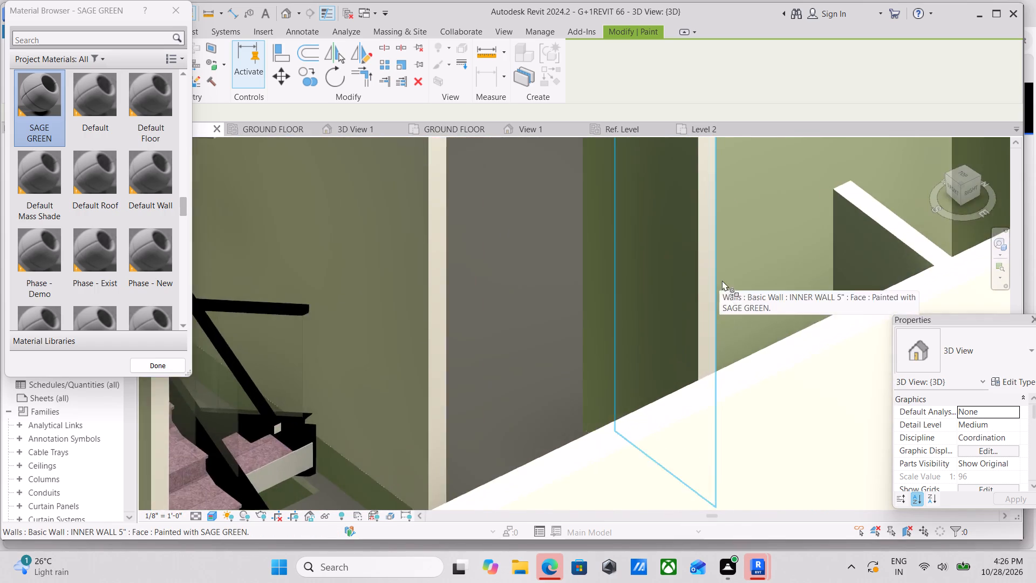
{"action": "scroll", "coordinate": [722, 280], "scroll_direction": "up", "scroll_amount": 8}
{"action": "left_click", "coordinate": [687, 319]}
Paint the stair-facing side and the exposed end face of the 5" wall running along the staircase with SAGE GREEN.
{"action": "scroll", "coordinate": [687, 319], "scroll_direction": "down", "scroll_amount": 7}
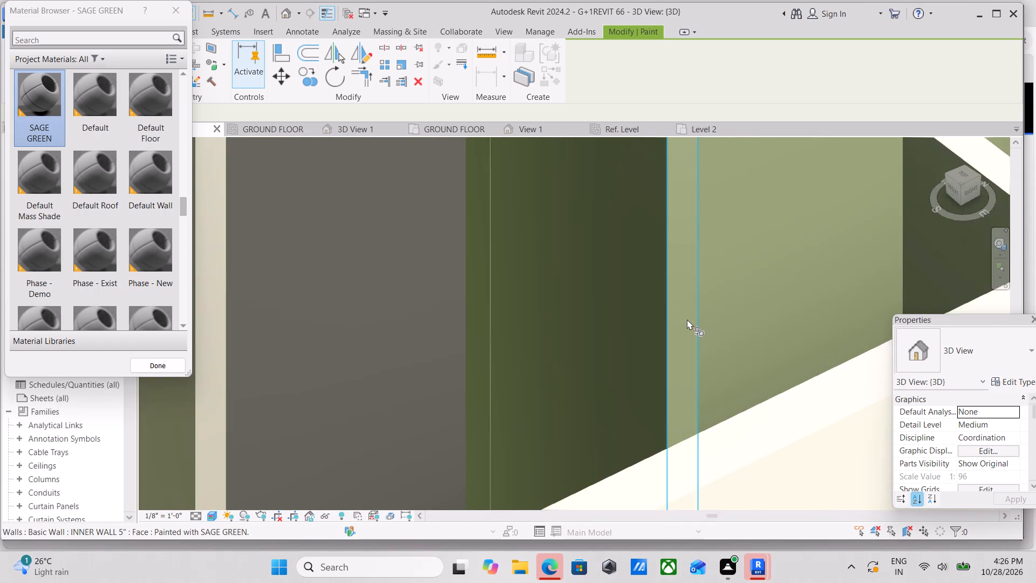
{"action": "scroll", "coordinate": [687, 319], "scroll_direction": "down", "scroll_amount": 8}
{"action": "middle_click_drag", "start_coordinate": [687, 319], "coordinate": [874, 273], "text": "shift"}
{"action": "middle_click_drag", "start_coordinate": [630, 271], "coordinate": [692, 457]}
{"action": "scroll", "coordinate": [628, 307], "scroll_direction": "up", "scroll_amount": 7}
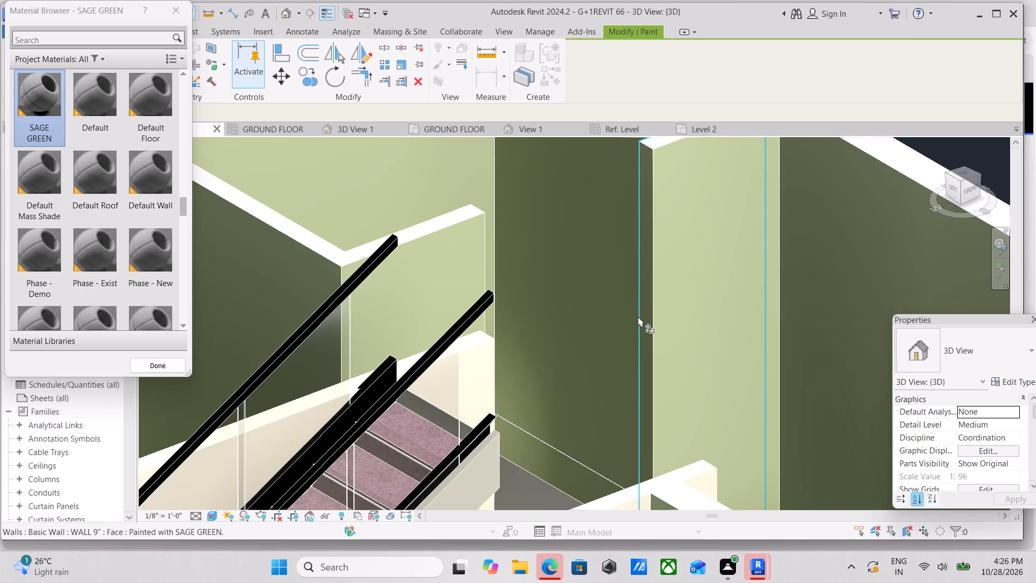
{"action": "scroll", "coordinate": [638, 316], "scroll_direction": "down", "scroll_amount": 5}
{"action": "middle_click_drag", "start_coordinate": [646, 376], "coordinate": [555, 407]}
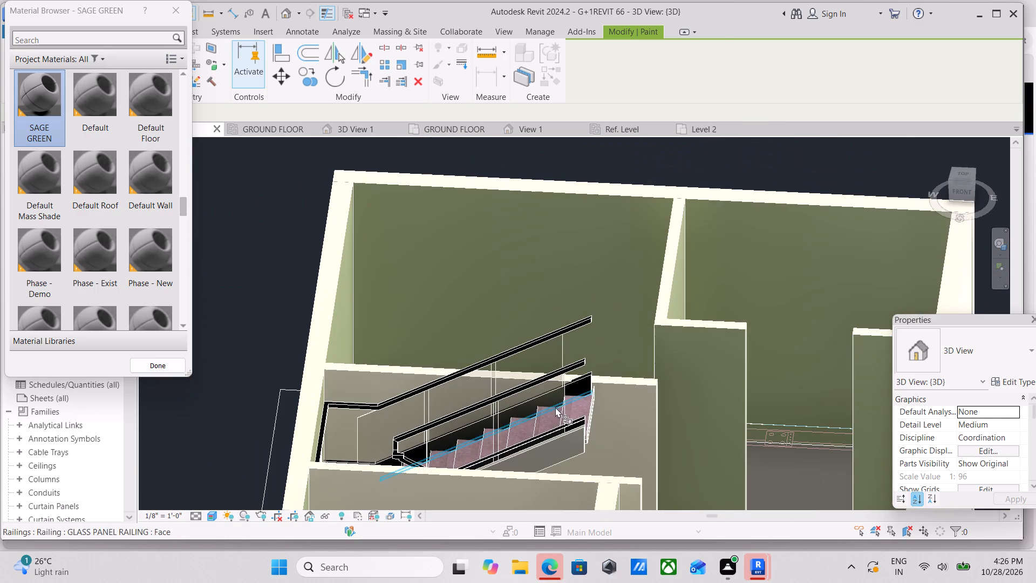
{"action": "left_click", "coordinate": [624, 408]}
{"action": "middle_click_drag", "start_coordinate": [689, 409], "coordinate": [640, 429], "text": "shift"}
{"action": "scroll", "coordinate": [669, 462], "scroll_direction": "up", "scroll_amount": 8}
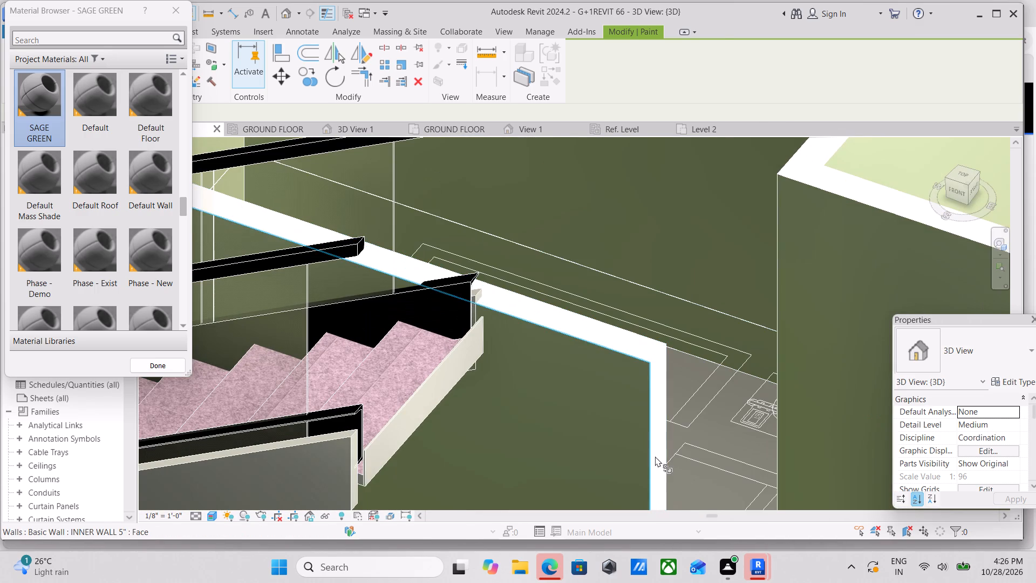
{"action": "left_click", "coordinate": [658, 444]}
Paint the 5" cross-wall faces in the two large end rooms with SAGE GREEN.
{"action": "scroll", "coordinate": [674, 421], "scroll_direction": "down", "scroll_amount": 5}
{"action": "middle_click_drag", "start_coordinate": [691, 433], "coordinate": [541, 261]}
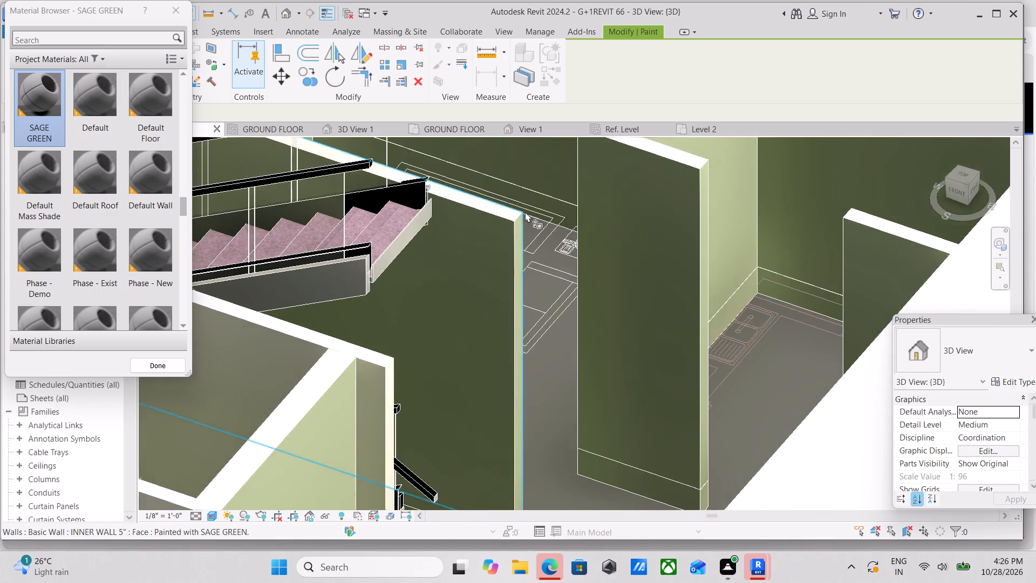
{"action": "scroll", "coordinate": [597, 306], "scroll_direction": "down", "scroll_amount": 7}
{"action": "middle_click_drag", "start_coordinate": [607, 317], "coordinate": [614, 254]}
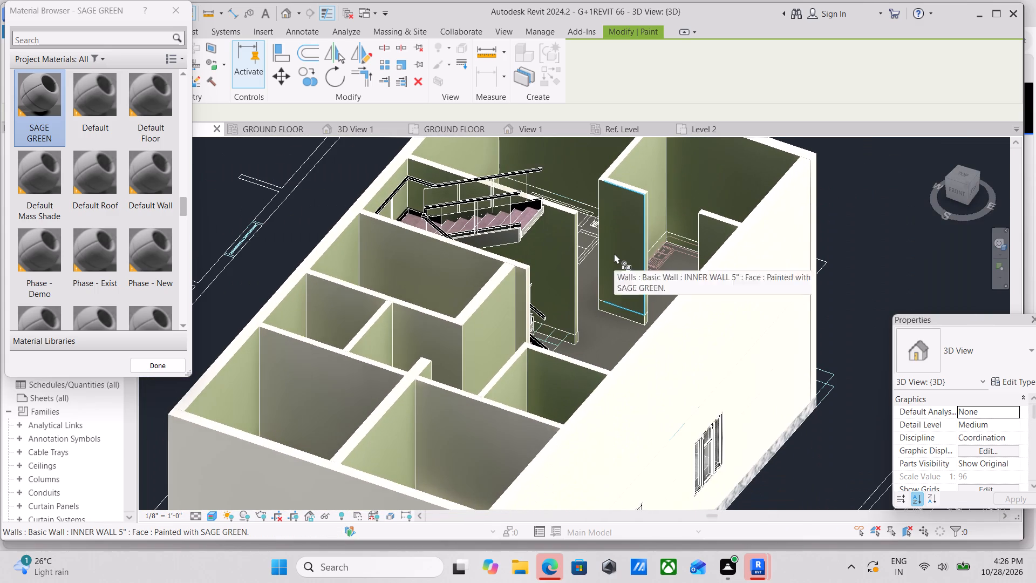
{"action": "middle_click_drag", "start_coordinate": [510, 374], "coordinate": [466, 396], "text": "shift"}
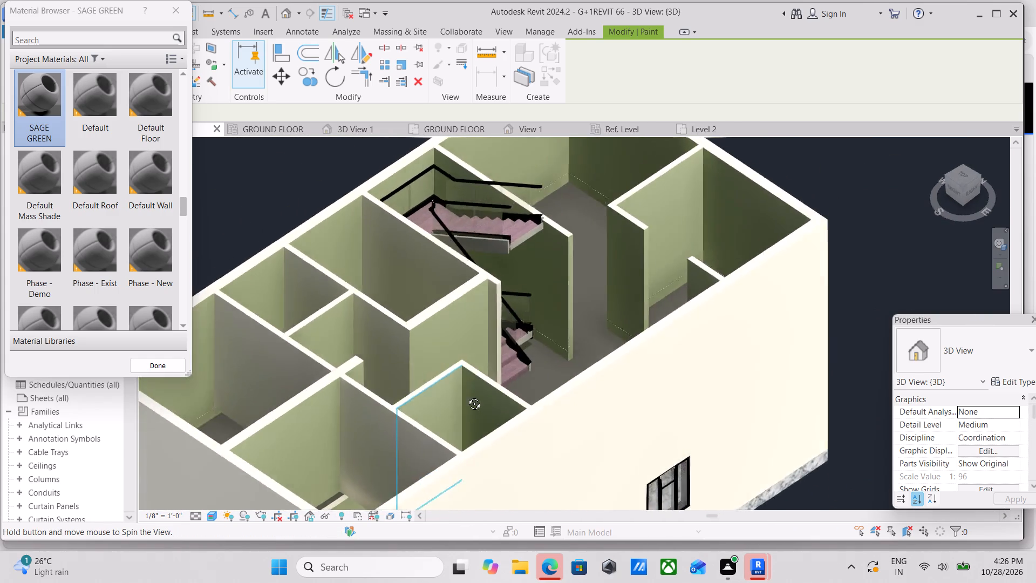
{"action": "middle_click_drag", "start_coordinate": [466, 396], "coordinate": [400, 409], "text": "shift"}
{"action": "middle_click_drag", "start_coordinate": [359, 364], "coordinate": [524, 352]}
{"action": "middle_click_drag", "start_coordinate": [465, 350], "coordinate": [507, 343], "text": "shift"}
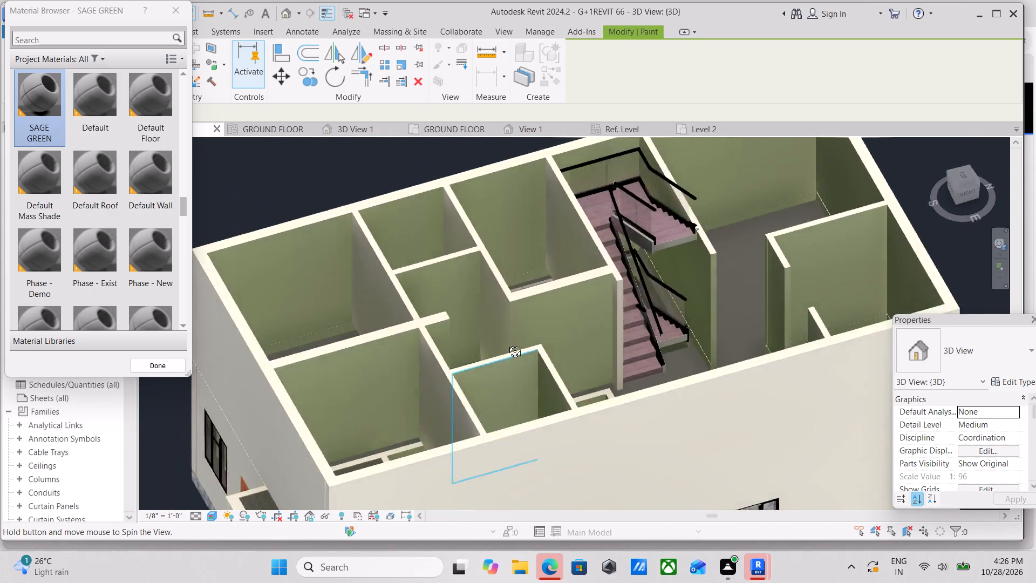
{"action": "middle_click_drag", "start_coordinate": [507, 343], "coordinate": [601, 290], "text": "shift"}
{"action": "scroll", "coordinate": [575, 385], "scroll_direction": "up", "scroll_amount": 7}
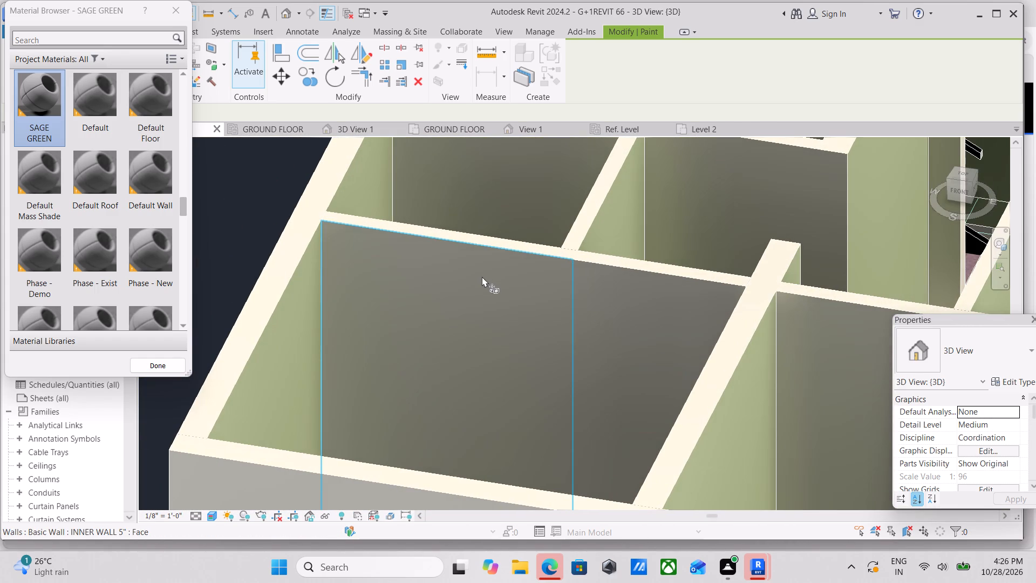
{"action": "left_click", "coordinate": [481, 275]}
{"action": "left_click", "coordinate": [684, 295]}
{"action": "middle_click_drag", "start_coordinate": [690, 294], "coordinate": [404, 294]}
{"action": "left_click", "coordinate": [575, 318]}
Paint the cross-wall face in the two small rooms and the staircase wall's face in the adjoining room with SAGE GREEN.
{"action": "scroll", "coordinate": [725, 347], "scroll_direction": "down", "scroll_amount": 2}
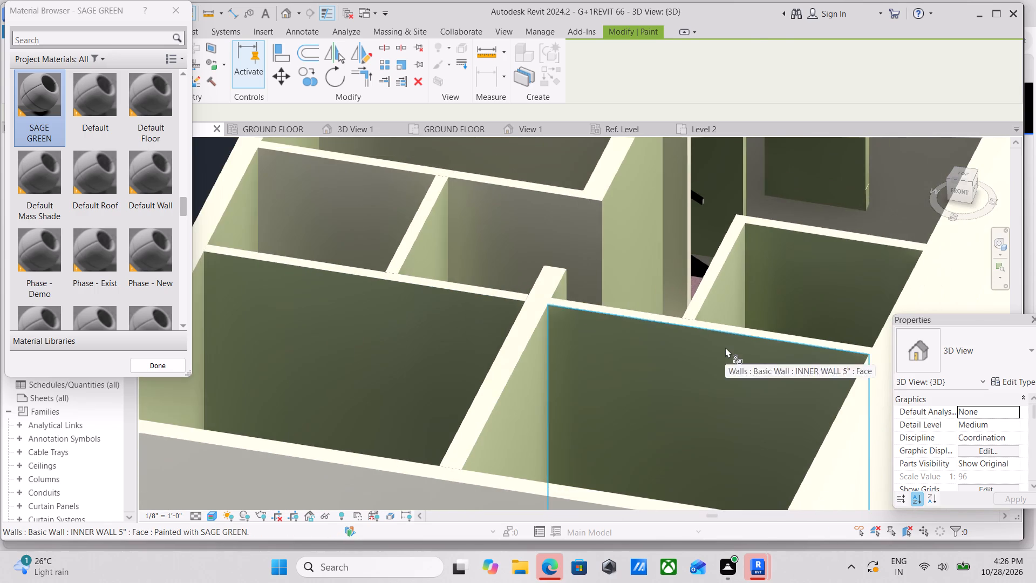
{"action": "scroll", "coordinate": [605, 349], "scroll_direction": "down", "scroll_amount": 2}
{"action": "middle_click_drag", "start_coordinate": [397, 339], "coordinate": [465, 394]}
{"action": "left_click", "coordinate": [478, 281]}
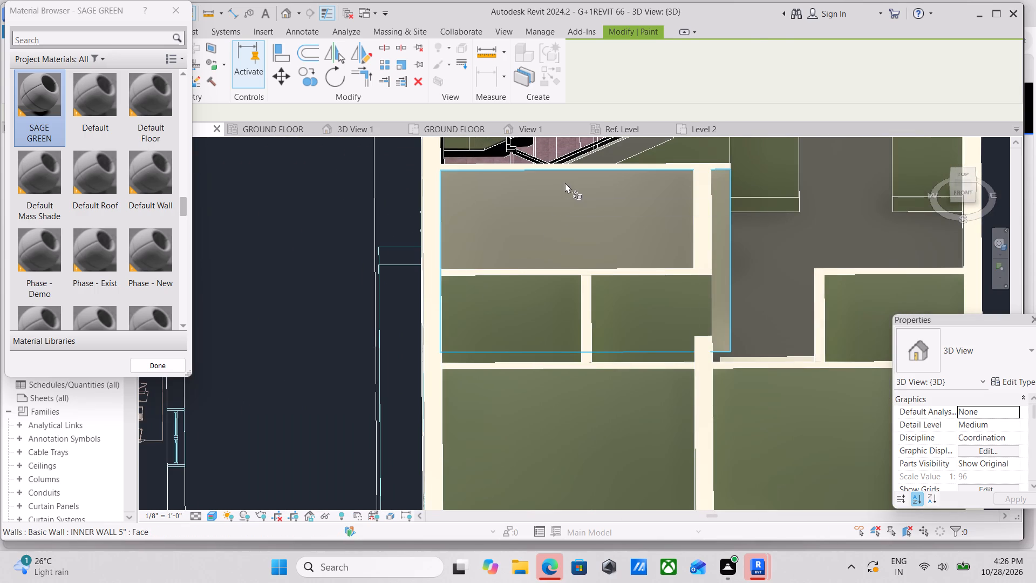
{"action": "left_click", "coordinate": [565, 182]}
Paint the exposed end face of the 5" wall between the staircase and the adjoining room with SAGE GREEN.
{"action": "middle_click_drag", "start_coordinate": [598, 303], "coordinate": [731, 336]}
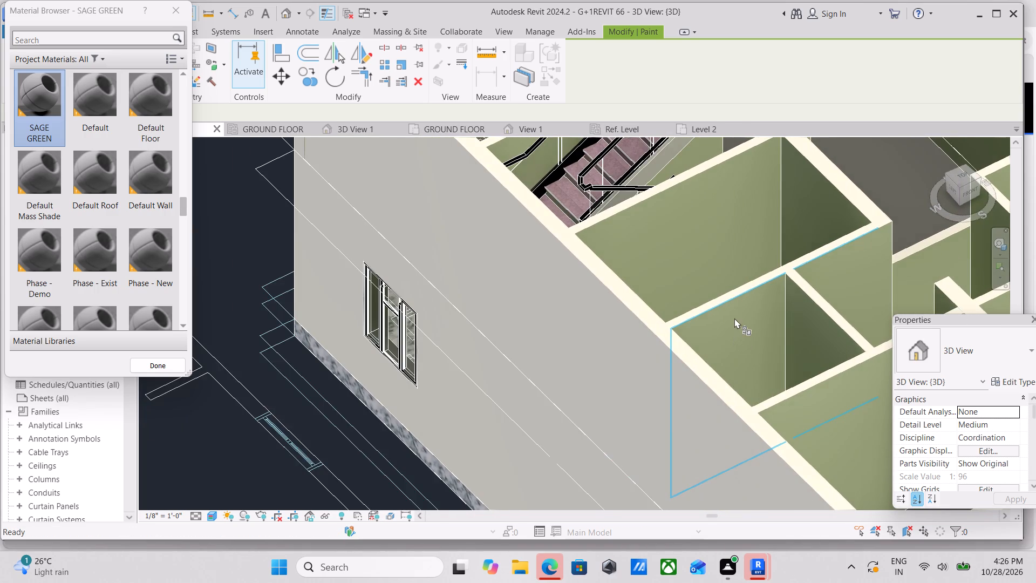
{"action": "middle_click_drag", "start_coordinate": [734, 318], "coordinate": [855, 296], "text": "shift"}
{"action": "middle_click_drag", "start_coordinate": [715, 291], "coordinate": [430, 369]}
{"action": "middle_click_drag", "start_coordinate": [526, 358], "coordinate": [565, 358], "text": "shift"}
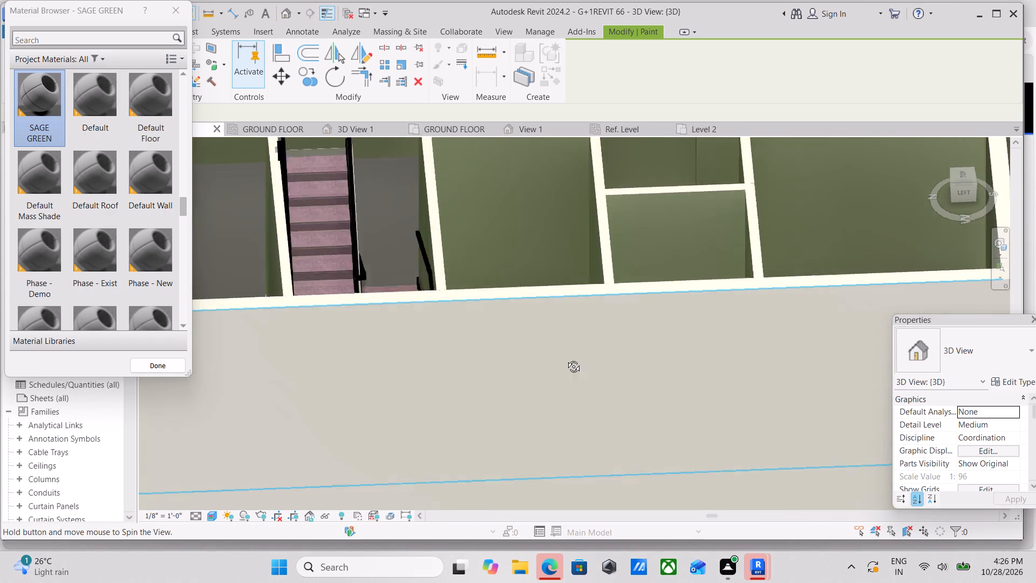
{"action": "middle_click_drag", "start_coordinate": [565, 358], "coordinate": [711, 494], "text": "shift"}
{"action": "middle_click_drag", "start_coordinate": [492, 338], "coordinate": [603, 387]}
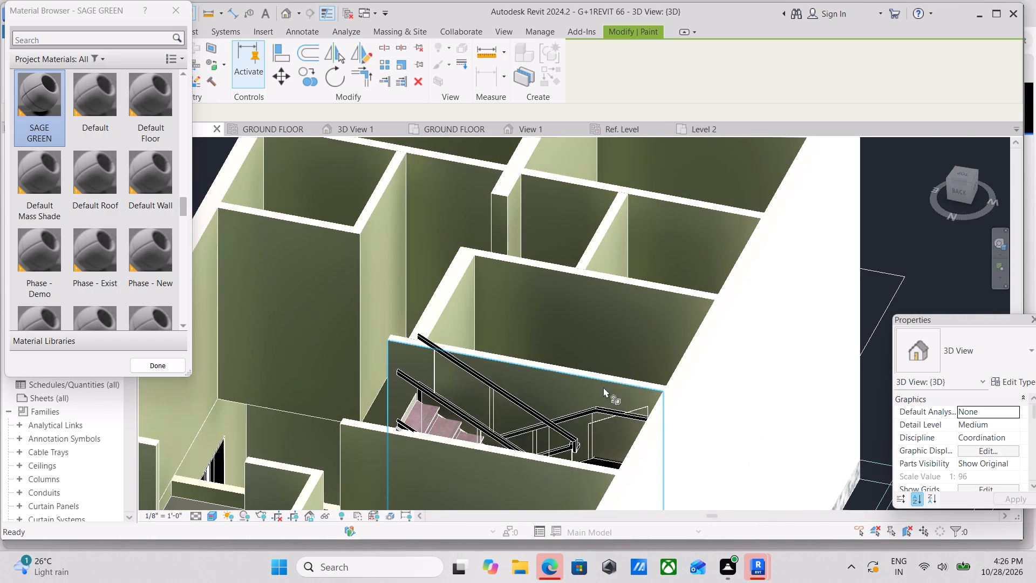
{"action": "middle_click_drag", "start_coordinate": [603, 387], "coordinate": [723, 349], "text": "shift"}
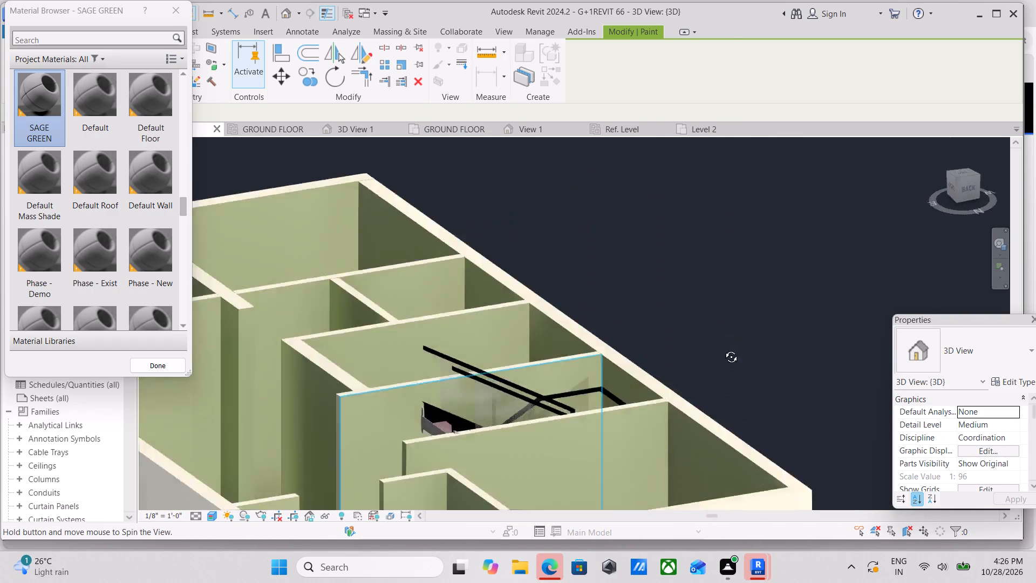
{"action": "middle_click_drag", "start_coordinate": [723, 349], "coordinate": [258, 459], "text": "shift"}
{"action": "middle_click_drag", "start_coordinate": [510, 460], "coordinate": [281, 283], "text": "shift"}
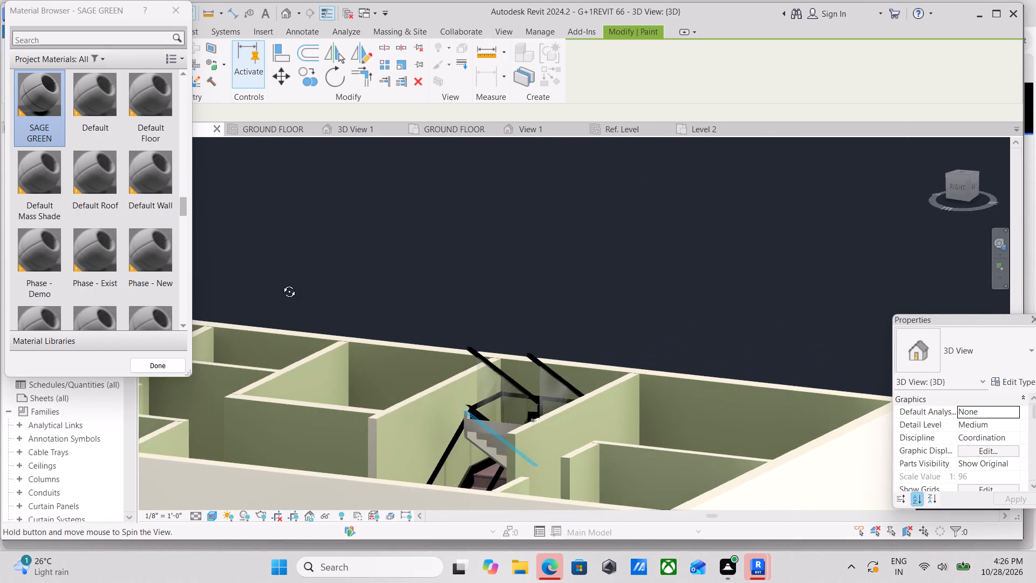
{"action": "middle_click_drag", "start_coordinate": [281, 283], "coordinate": [283, 266], "text": "shift"}
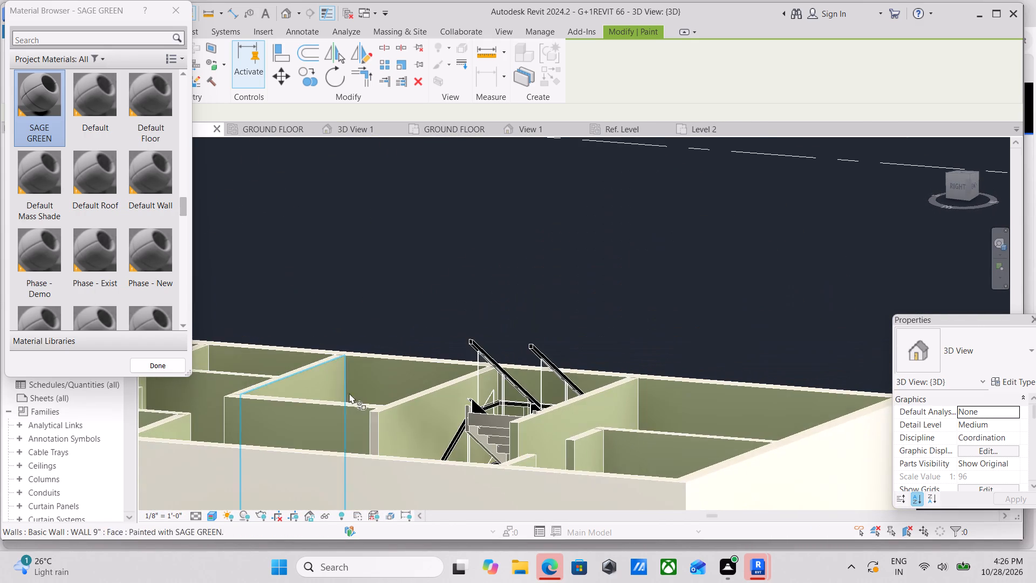
{"action": "scroll", "coordinate": [359, 423], "scroll_direction": "up", "scroll_amount": 11}
{"action": "left_click", "coordinate": [415, 355]}
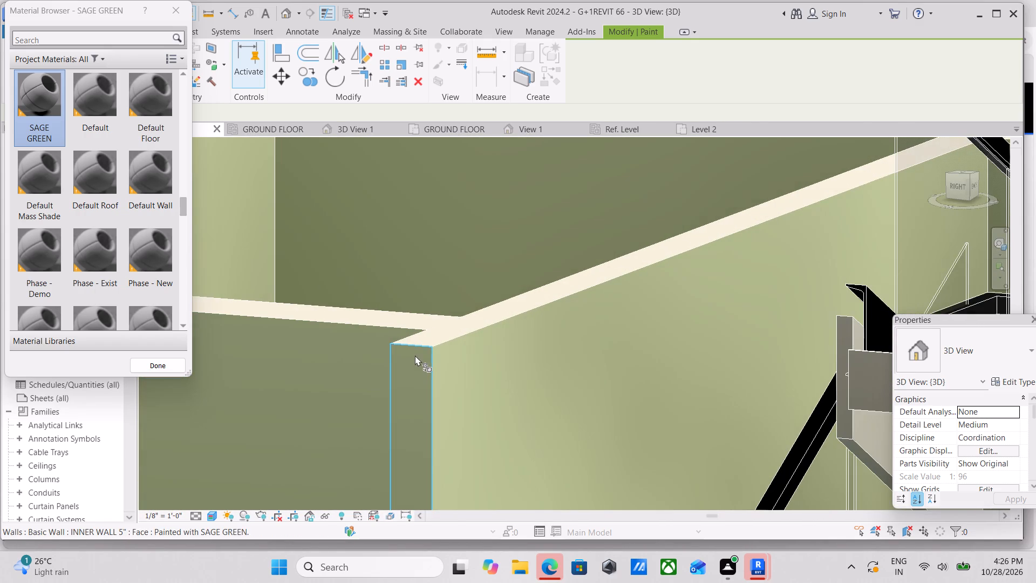
Paint the exposed end face of the 5" wall on the staircase's opposite side, facing the open hall, with SAGE GREEN.
{"action": "scroll", "coordinate": [415, 355], "scroll_direction": "down", "scroll_amount": 10}
{"action": "middle_click_drag", "start_coordinate": [515, 411], "coordinate": [503, 459], "text": "shift"}
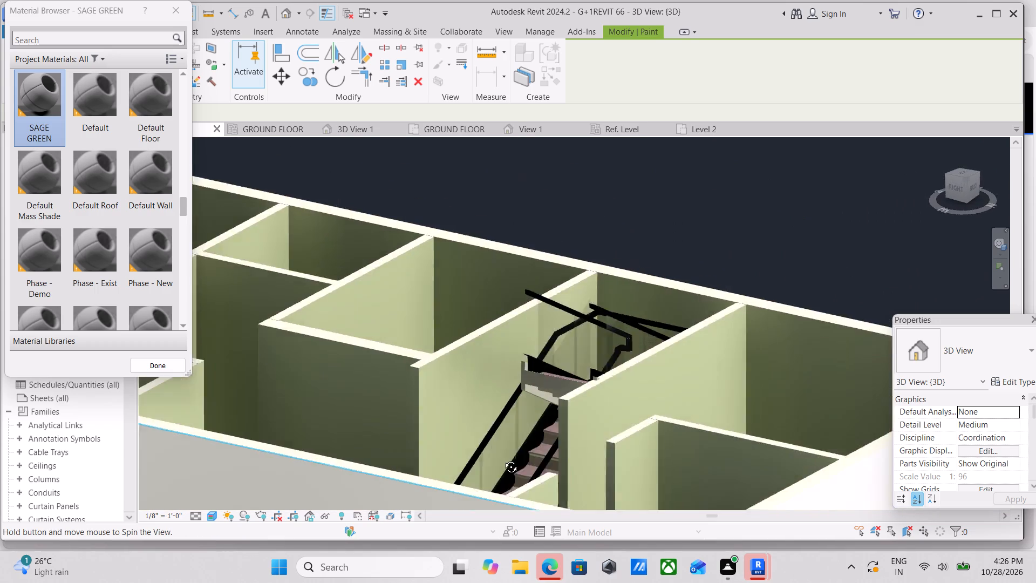
{"action": "middle_click_drag", "start_coordinate": [503, 459], "coordinate": [514, 457], "text": "shift"}
{"action": "scroll", "coordinate": [596, 455], "scroll_direction": "up", "scroll_amount": 12}
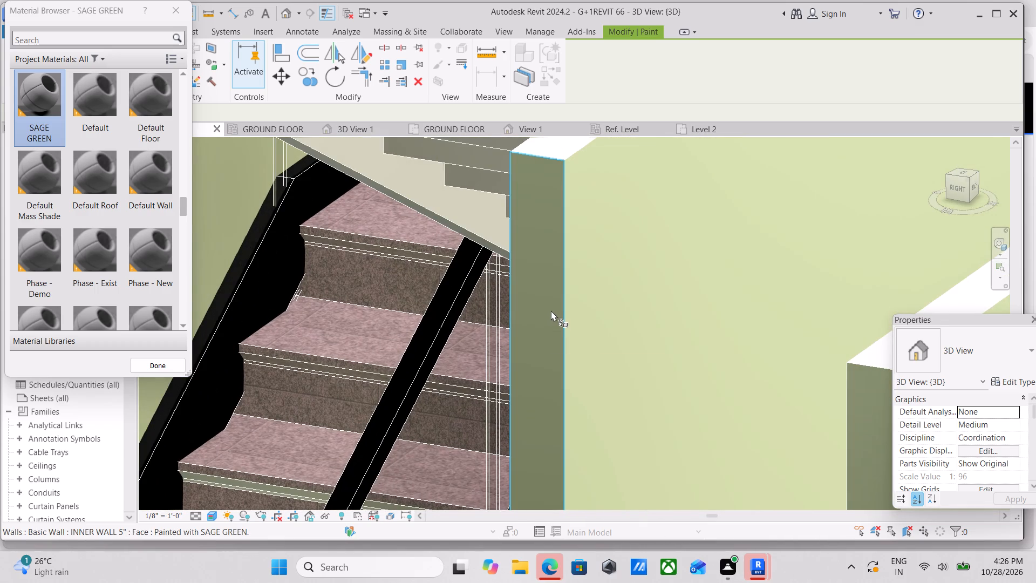
{"action": "left_click", "coordinate": [551, 310]}
Examine the first-floor rooms and outer walls from all sides for unpainted faces, and finish painting.
{"action": "scroll", "coordinate": [551, 310], "scroll_direction": "down", "scroll_amount": 4}
{"action": "scroll", "coordinate": [596, 327], "scroll_direction": "down", "scroll_amount": 6}
{"action": "middle_click_drag", "start_coordinate": [633, 352], "coordinate": [378, 412]}
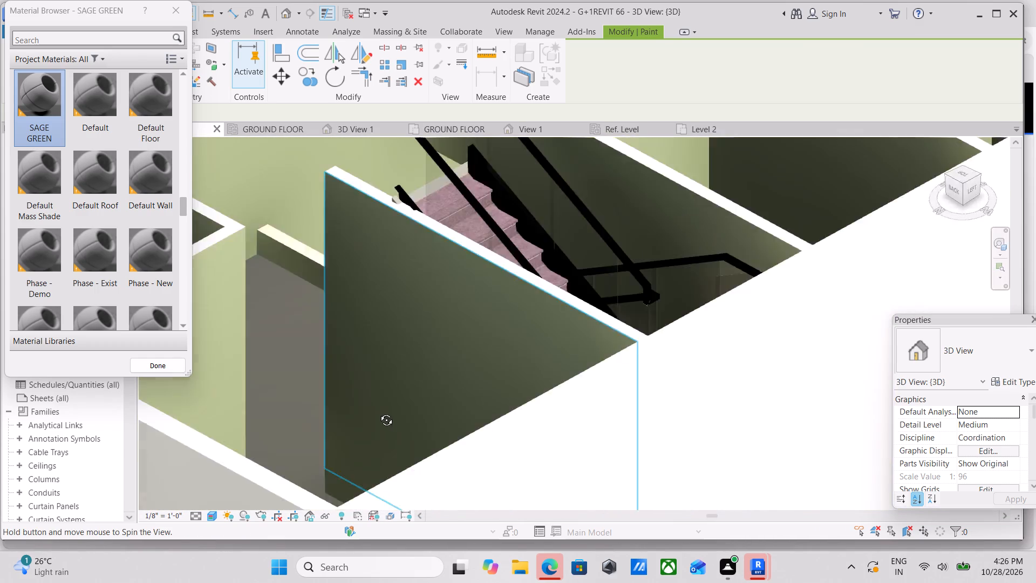
{"action": "middle_click_drag", "start_coordinate": [378, 412], "coordinate": [377, 411]}
{"action": "scroll", "coordinate": [395, 385], "scroll_direction": "down", "scroll_amount": 1}
{"action": "middle_click_drag", "start_coordinate": [395, 385], "coordinate": [435, 506]}
{"action": "middle_click_drag", "start_coordinate": [367, 337], "coordinate": [341, 325]}
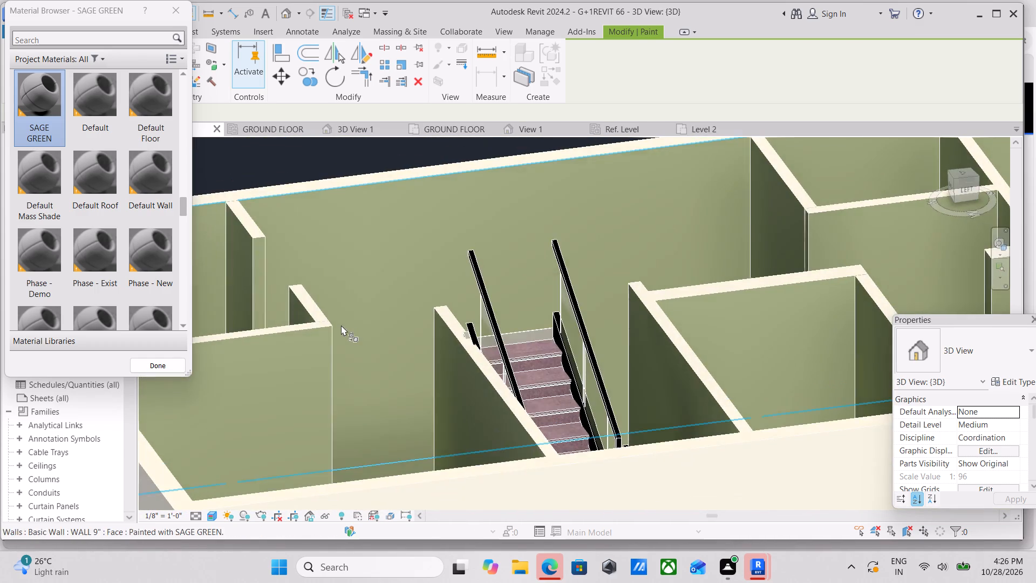
{"action": "middle_click_drag", "start_coordinate": [451, 367], "coordinate": [337, 338]}
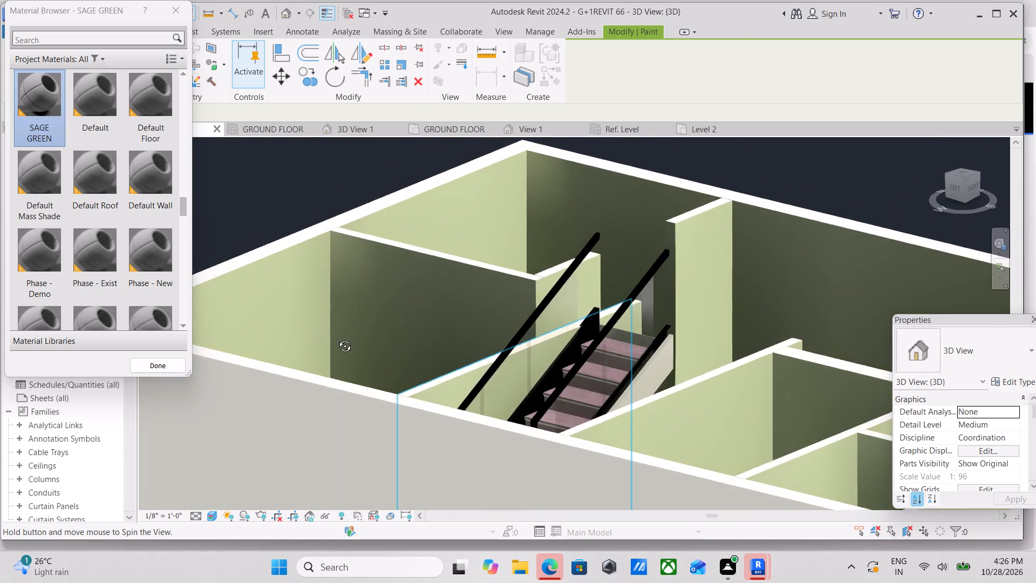
{"action": "middle_click_drag", "start_coordinate": [337, 338], "coordinate": [337, 339]}
{"action": "scroll", "coordinate": [497, 331], "scroll_direction": "down", "scroll_amount": 2}
{"action": "middle_click_drag", "start_coordinate": [503, 331], "coordinate": [399, 329], "text": "shift"}
{"action": "scroll", "coordinate": [609, 391], "scroll_direction": "down", "scroll_amount": 2}
{"action": "middle_click_drag", "start_coordinate": [609, 391], "coordinate": [431, 273]}
{"action": "scroll", "coordinate": [487, 349], "scroll_direction": "down", "scroll_amount": 1}
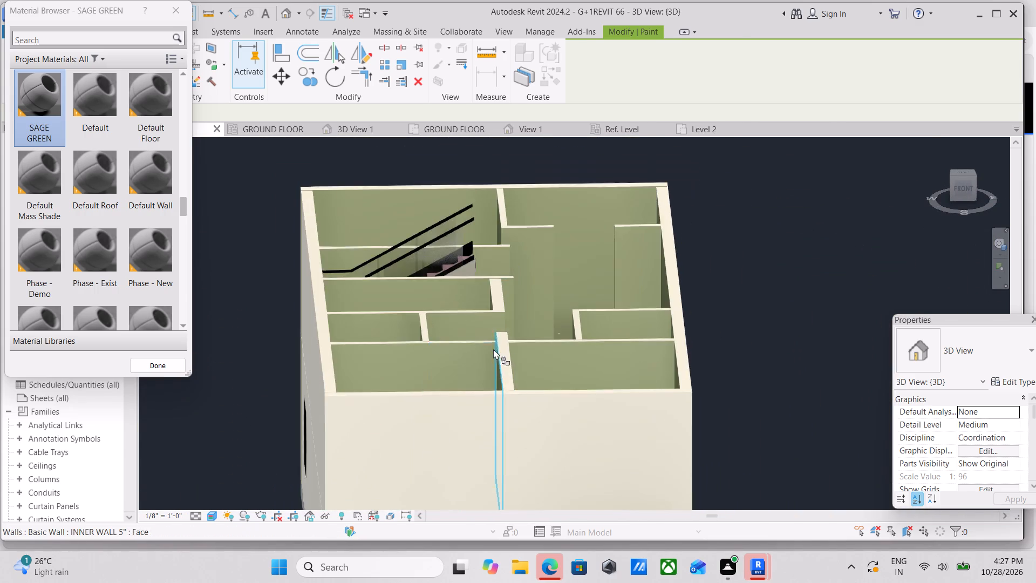
{"action": "scroll", "coordinate": [493, 349], "scroll_direction": "down", "scroll_amount": 1}
{"action": "scroll", "coordinate": [567, 346], "scroll_direction": "down", "scroll_amount": 2}
{"action": "middle_click_drag", "start_coordinate": [567, 346], "coordinate": [546, 334], "text": "shift"}
{"action": "middle_click_drag", "start_coordinate": [539, 448], "coordinate": [455, 314]}
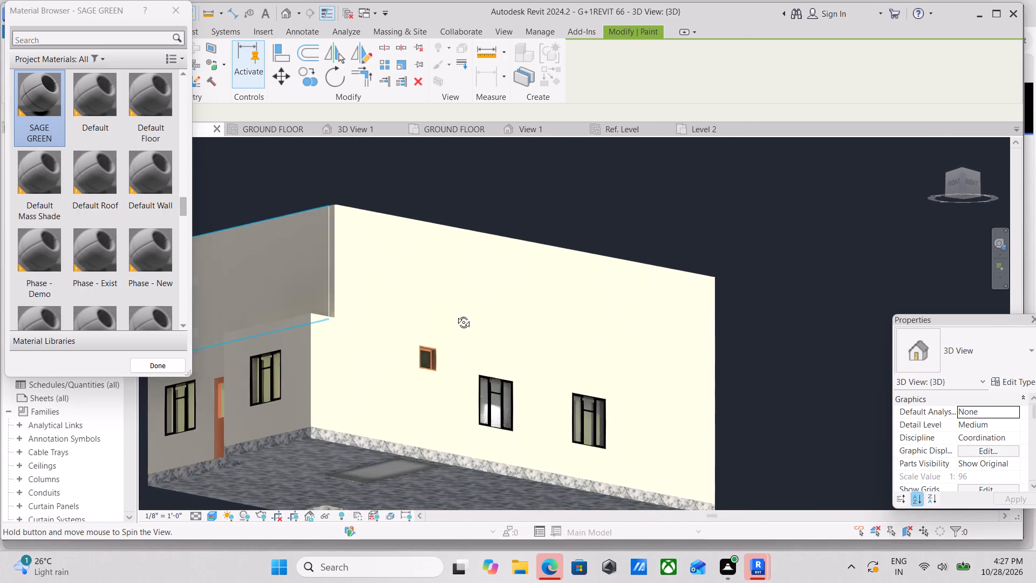
{"action": "middle_click_drag", "start_coordinate": [455, 314], "coordinate": [575, 467]}
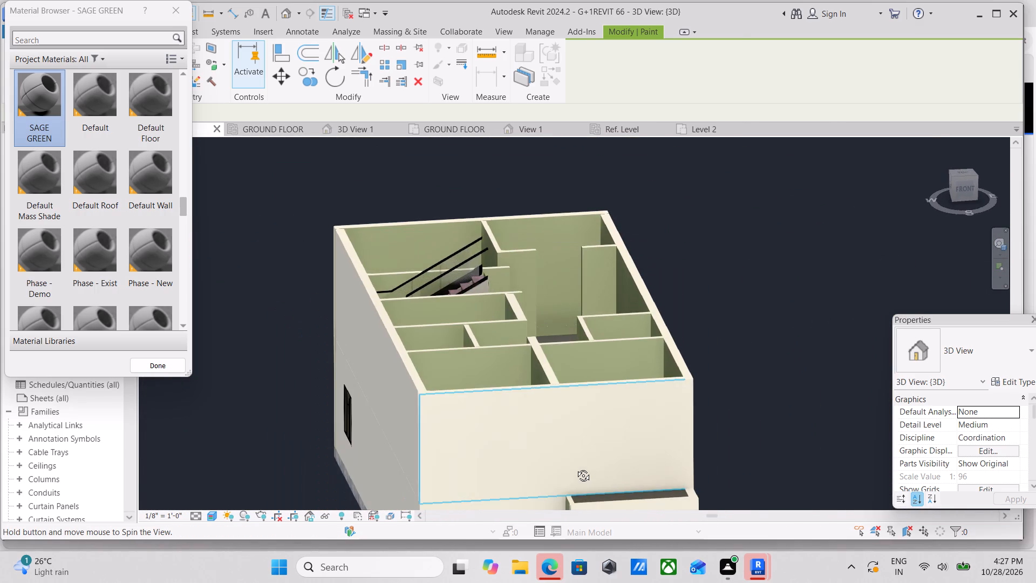
{"action": "middle_click_drag", "start_coordinate": [575, 467], "coordinate": [572, 424]}
{"action": "scroll", "coordinate": [584, 424], "scroll_direction": "down", "scroll_amount": 1, "text": "shift"}
{"action": "middle_click_drag", "start_coordinate": [584, 424], "coordinate": [497, 375], "text": "shift"}
{"action": "scroll", "coordinate": [376, 376], "scroll_direction": "down", "scroll_amount": 2, "text": "shift"}
{"action": "middle_click_drag", "start_coordinate": [376, 376], "coordinate": [341, 386], "text": "shift"}
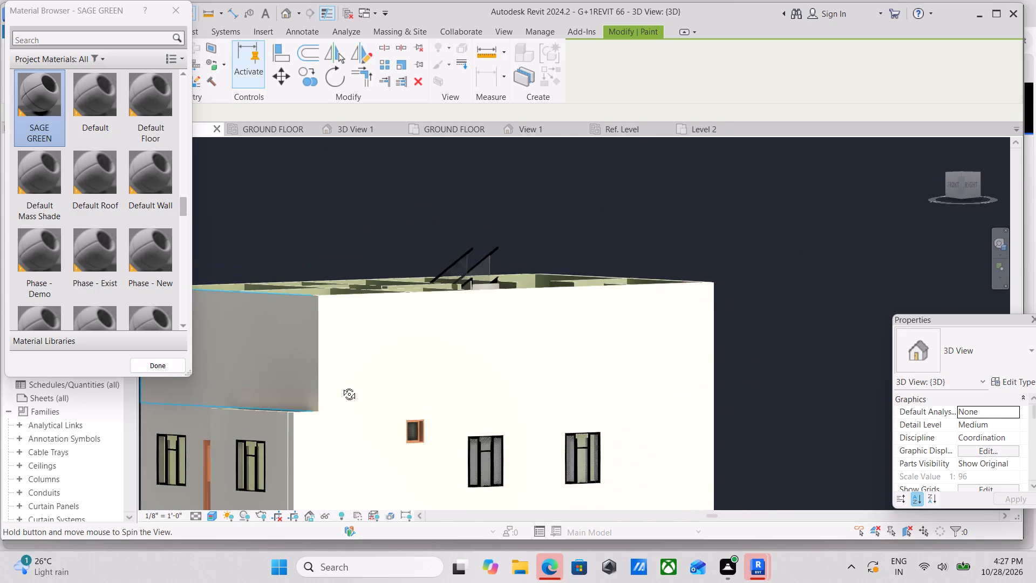
{"action": "middle_click_drag", "start_coordinate": [341, 386], "coordinate": [487, 410], "text": "shift"}
{"action": "scroll", "coordinate": [487, 410], "scroll_direction": "down", "scroll_amount": 3, "text": "shift"}
{"action": "middle_click_drag", "start_coordinate": [487, 410], "coordinate": [568, 522], "text": "shift"}
{"action": "middle_click_drag", "start_coordinate": [524, 355], "coordinate": [486, 413]}
{"action": "middle_click_drag", "start_coordinate": [510, 374], "coordinate": [571, 445], "text": "shift"}
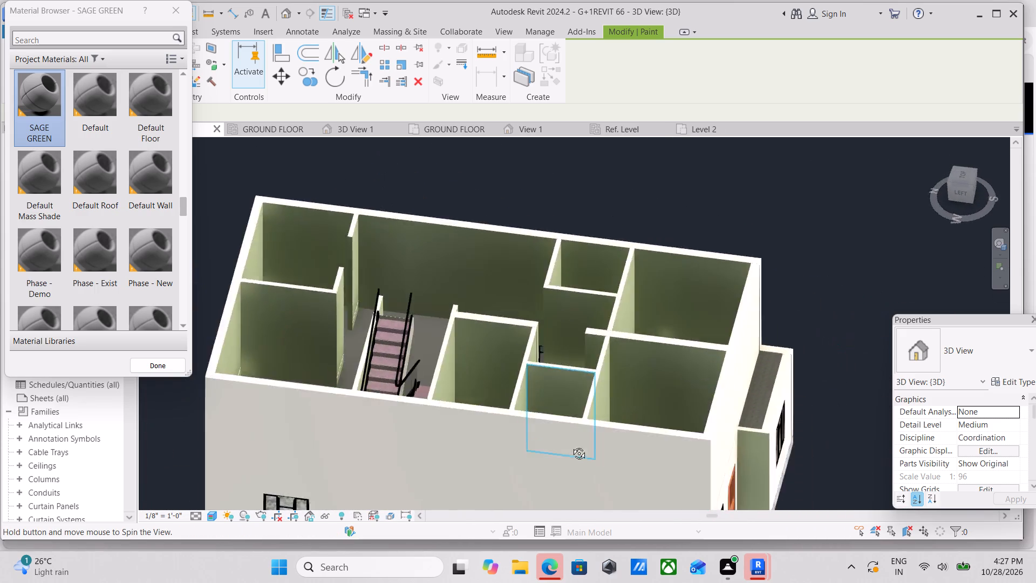
{"action": "middle_click_drag", "start_coordinate": [571, 445], "coordinate": [224, 524], "text": "shift"}
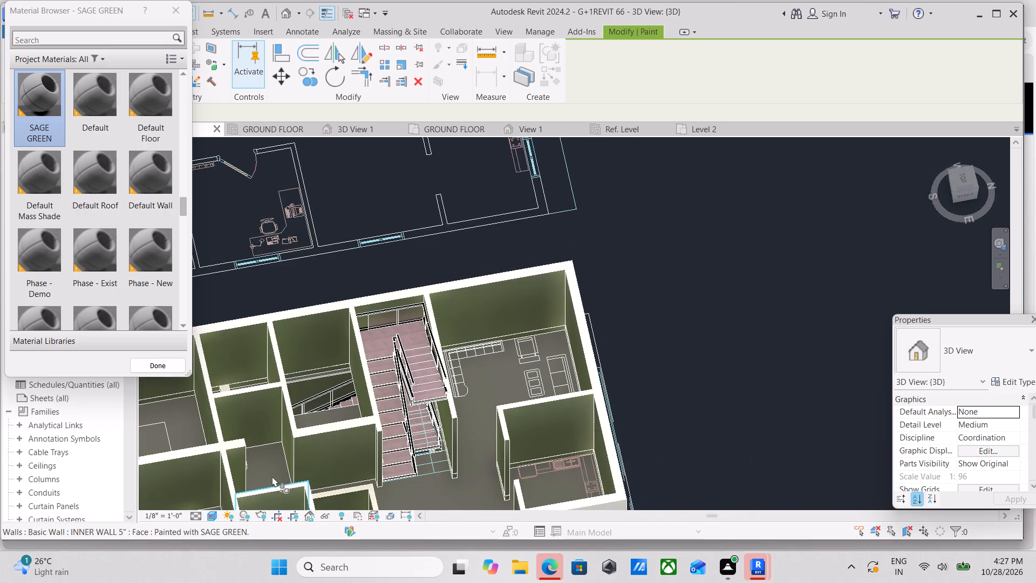
{"action": "scroll", "coordinate": [475, 513], "scroll_direction": "up", "scroll_amount": 3}
{"action": "scroll", "coordinate": [493, 473], "scroll_direction": "up", "scroll_amount": 2}
{"action": "key", "text": "Escape"}
{"action": "key", "text": "Escape"}
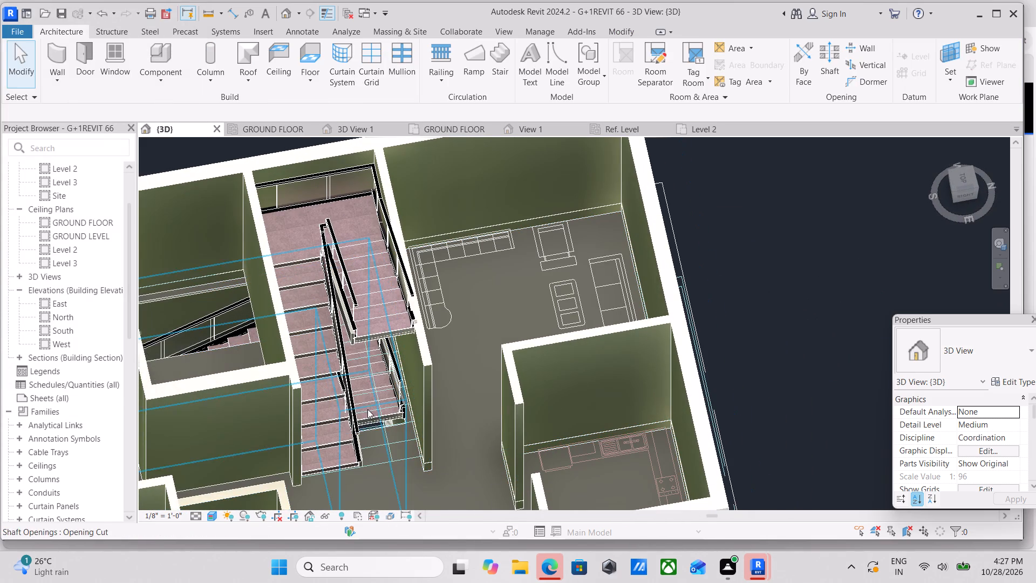
{"action": "key", "text": "Escape"}
Select the assembled stair between Level 2 and Level 3 at the gap in the floor opening.
{"action": "scroll", "coordinate": [405, 460], "scroll_direction": "up", "scroll_amount": 2}
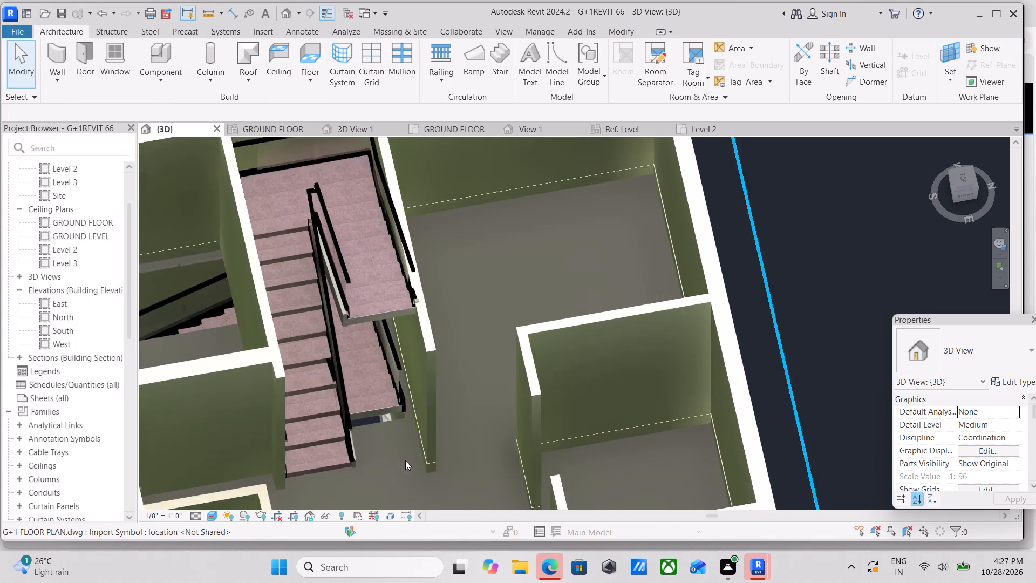
{"action": "scroll", "coordinate": [405, 460], "scroll_direction": "up", "scroll_amount": 4}
{"action": "left_click", "coordinate": [410, 387]}
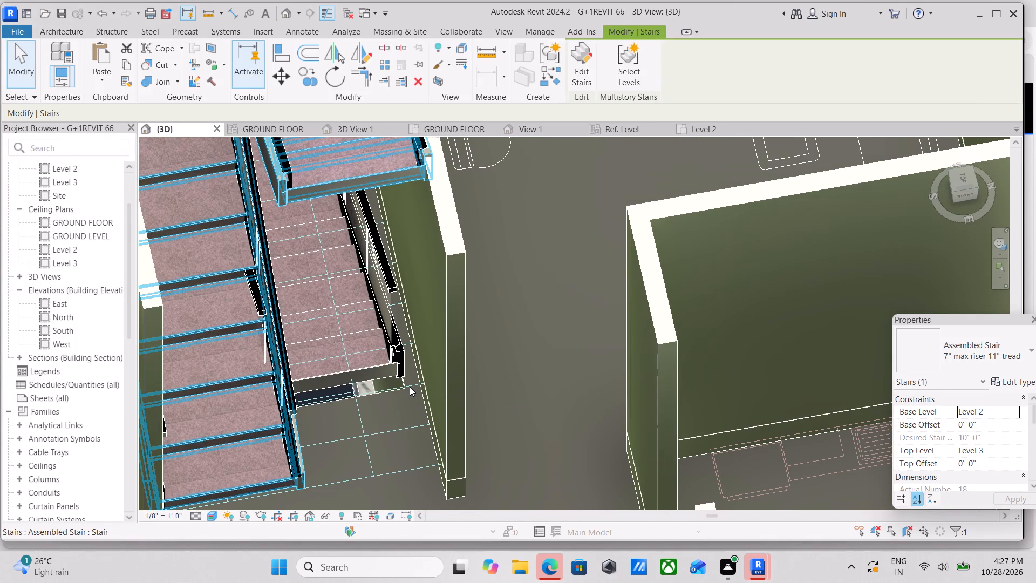
{"action": "key", "text": "Escape"}
{"action": "left_click", "coordinate": [375, 393]}
{"action": "scroll", "coordinate": [375, 393], "scroll_direction": "down", "scroll_amount": 3}
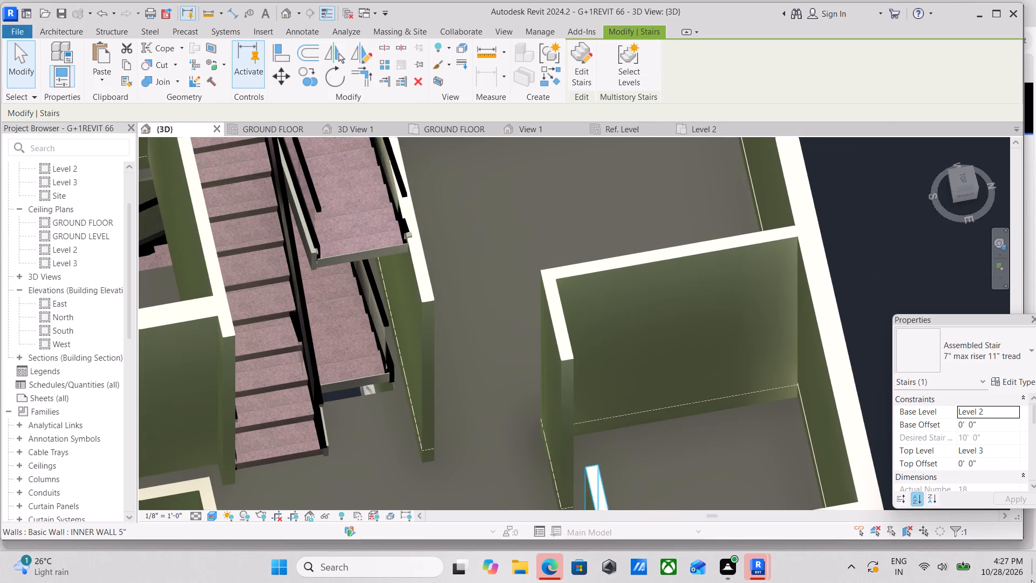
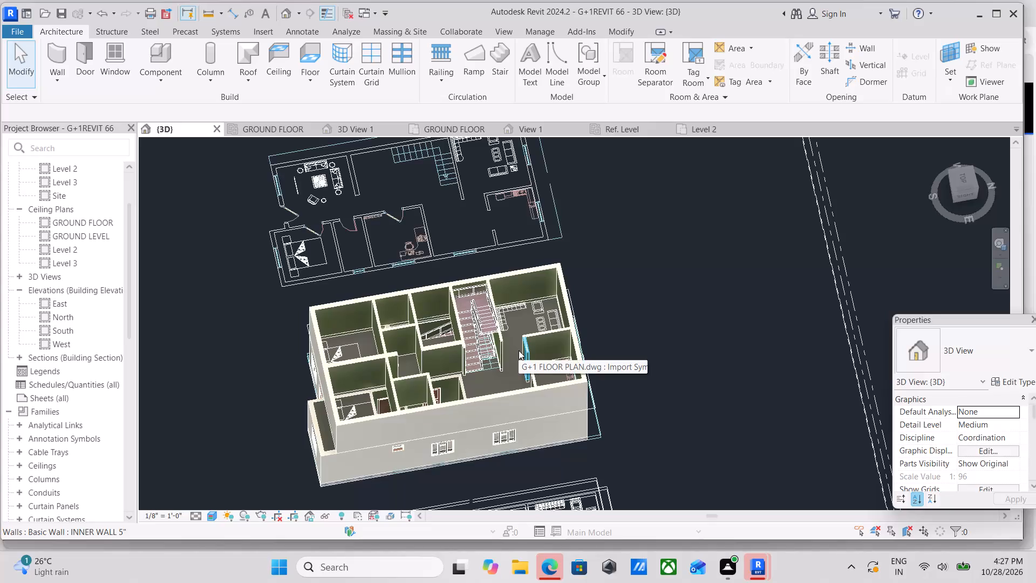
Examine the two-storey model in 3D, from the first-floor rooms and staircase to the front facade.
{"action": "scroll", "coordinate": [427, 362], "scroll_direction": "up", "scroll_amount": 3}
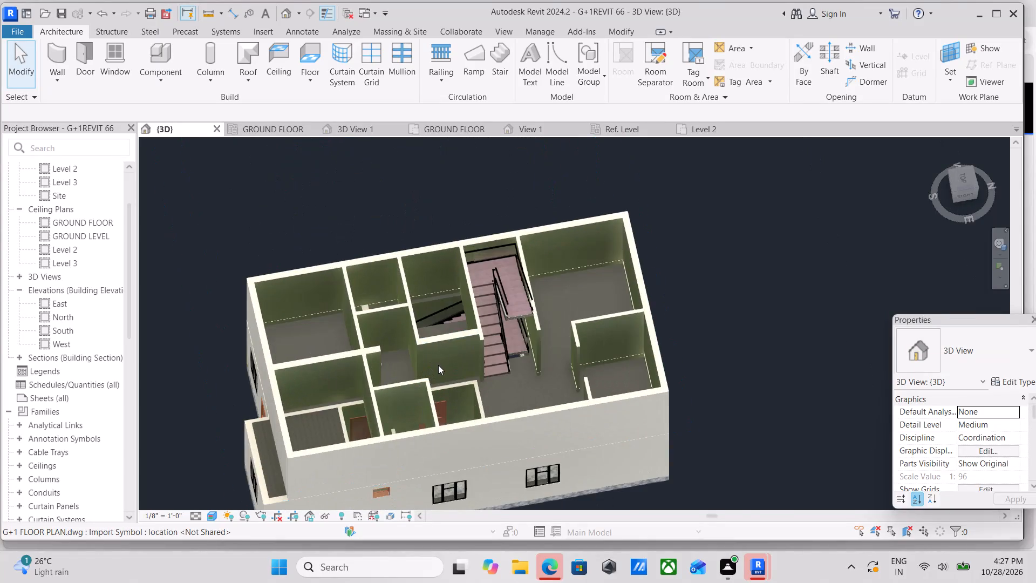
{"action": "scroll", "coordinate": [438, 365], "scroll_direction": "up", "scroll_amount": 3}
{"action": "scroll", "coordinate": [480, 348], "scroll_direction": "down", "scroll_amount": 4}
{"action": "scroll", "coordinate": [581, 370], "scroll_direction": "down", "scroll_amount": 1}
{"action": "middle_click_drag", "start_coordinate": [581, 370], "coordinate": [642, 352]}
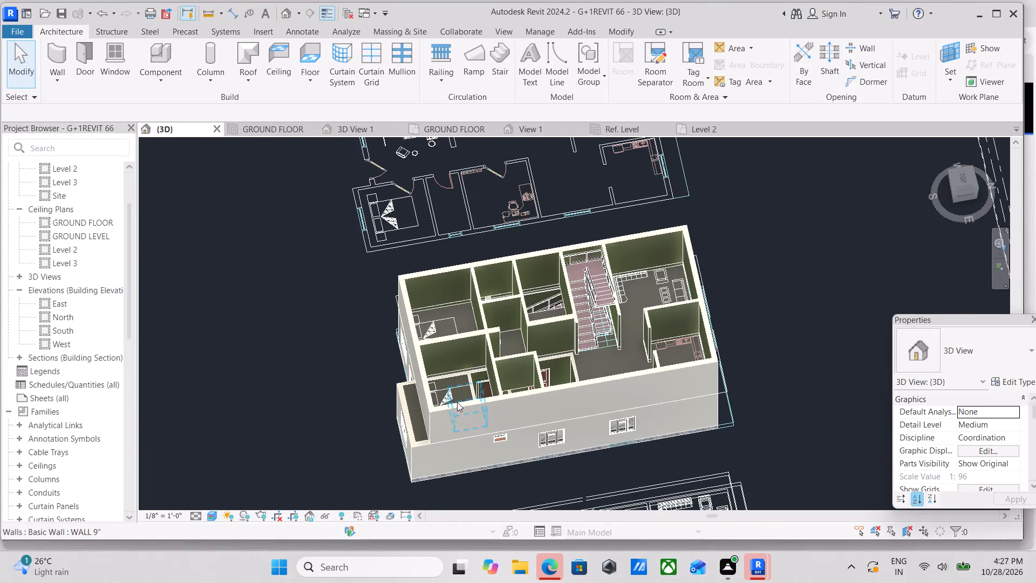
{"action": "middle_click_drag", "start_coordinate": [455, 427], "coordinate": [446, 544]}
{"action": "middle_click_drag", "start_coordinate": [426, 512], "coordinate": [606, 413], "text": "shift"}
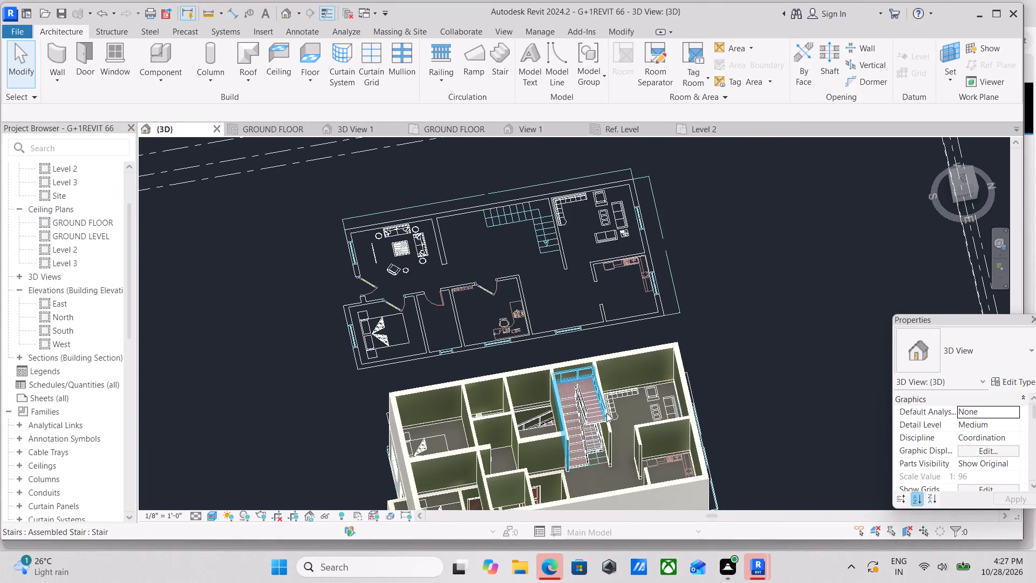
{"action": "scroll", "coordinate": [594, 421], "scroll_direction": "down", "scroll_amount": 4}
{"action": "middle_click_drag", "start_coordinate": [540, 458], "coordinate": [666, 337]}
{"action": "middle_click_drag", "start_coordinate": [628, 464], "coordinate": [641, 411]}
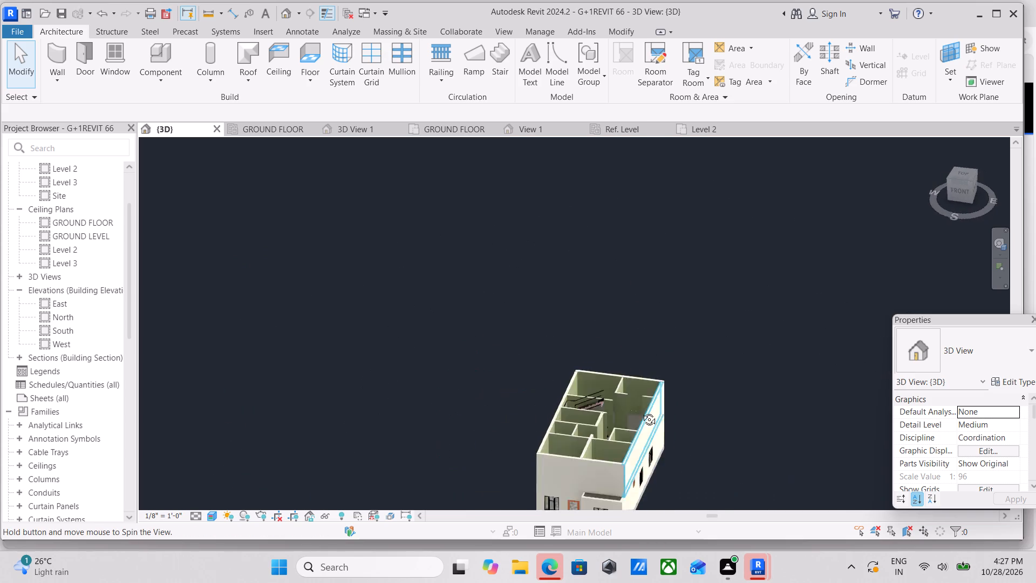
{"action": "middle_click_drag", "start_coordinate": [641, 411], "coordinate": [625, 400]}
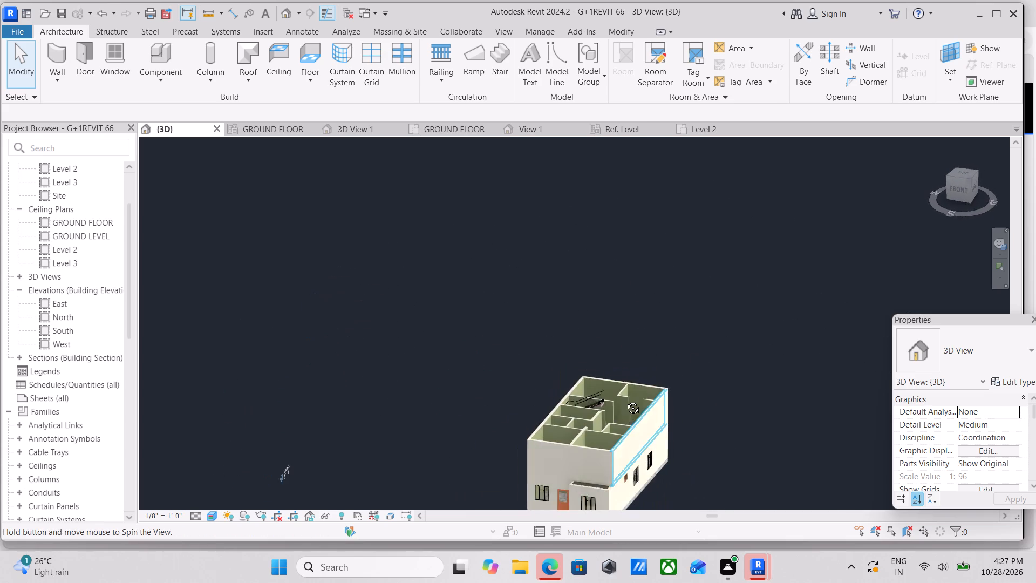
{"action": "middle_click_drag", "start_coordinate": [625, 400], "coordinate": [629, 393]}
{"action": "middle_click_drag", "start_coordinate": [586, 478], "coordinate": [699, 447], "text": "shift"}
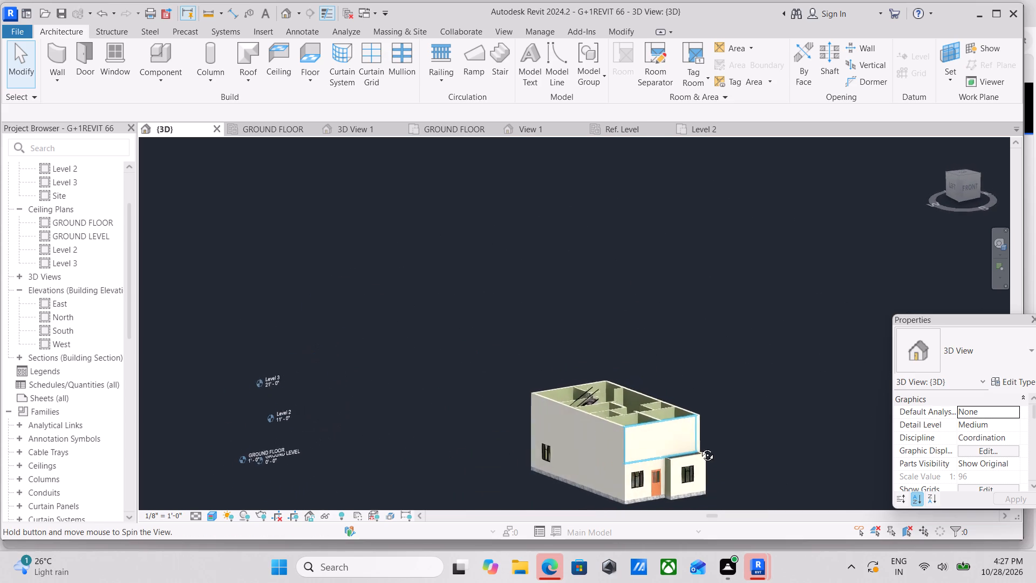
{"action": "middle_click_drag", "start_coordinate": [699, 447], "coordinate": [653, 503], "text": "shift"}
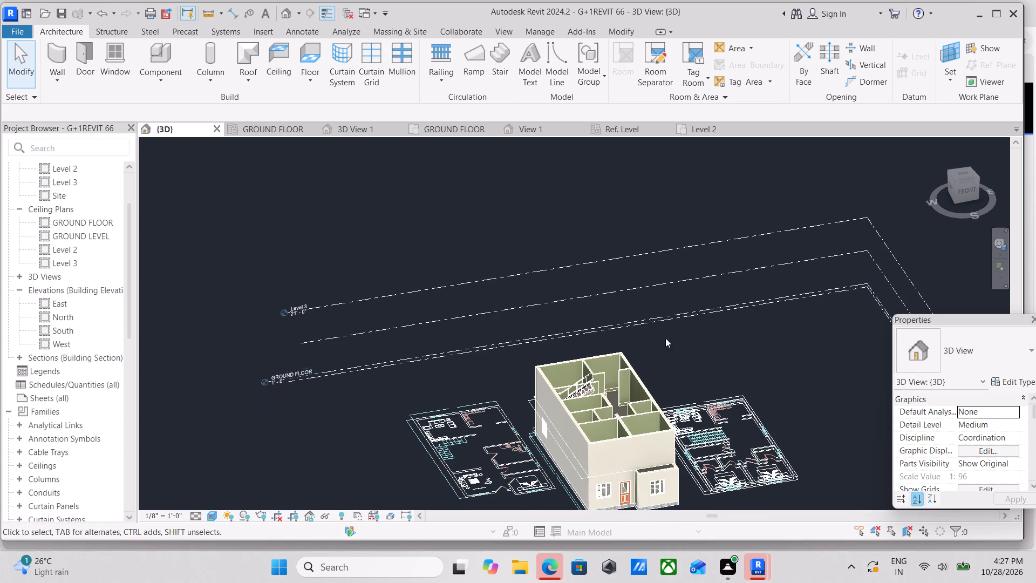
Examine the Level 2 floor plan, checking the first-floor layout beside the imported ground-floor and first-floor drawings.
{"action": "left_click", "coordinate": [706, 130]}
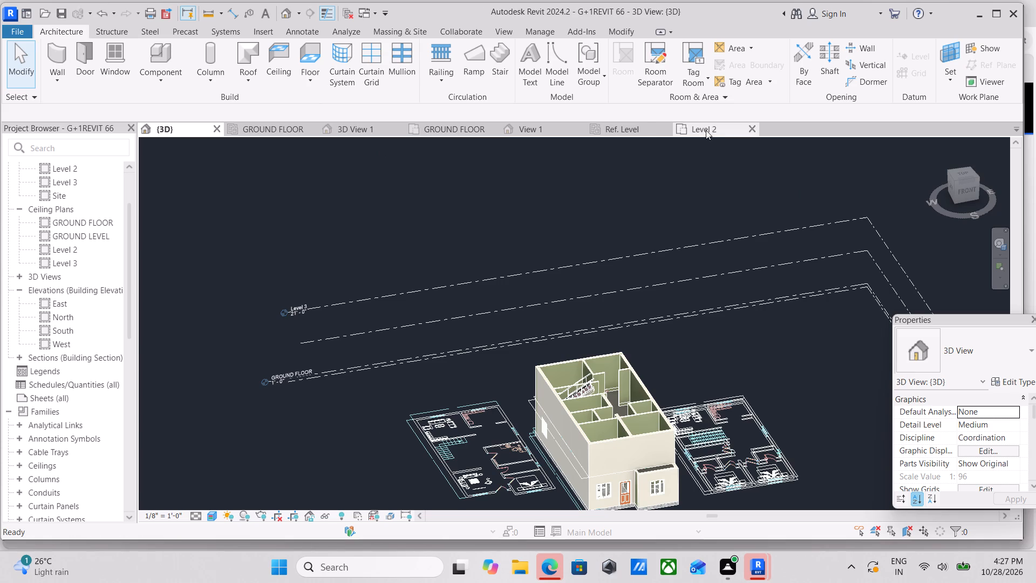
{"action": "scroll", "coordinate": [697, 387], "scroll_direction": "down", "scroll_amount": 2}
{"action": "middle_click_drag", "start_coordinate": [697, 387], "coordinate": [780, 210]}
{"action": "scroll", "coordinate": [768, 321], "scroll_direction": "down", "scroll_amount": 2}
{"action": "middle_click_drag", "start_coordinate": [768, 321], "coordinate": [692, 304]}
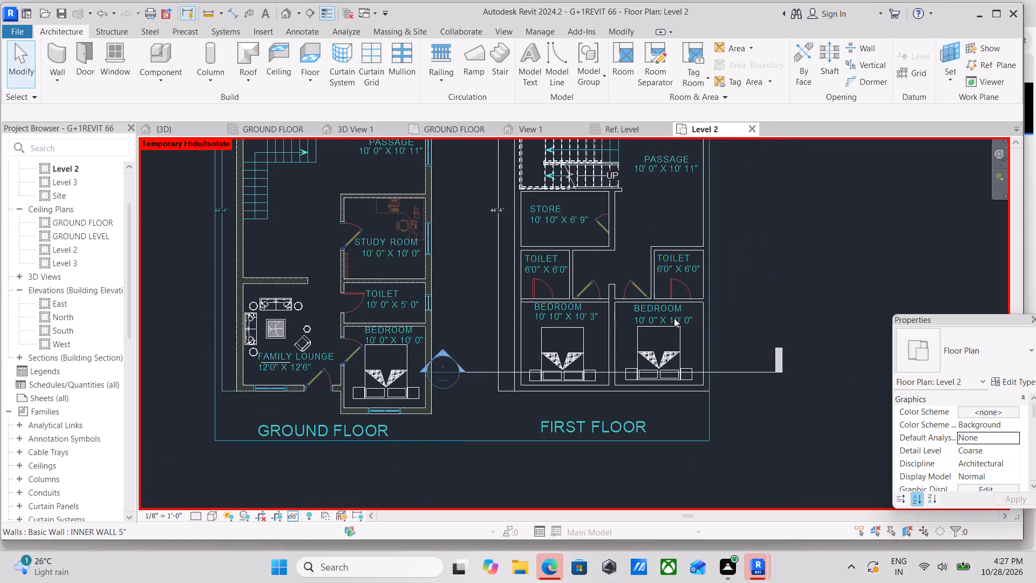
{"action": "scroll", "coordinate": [374, 380], "scroll_direction": "down", "scroll_amount": 1}
{"action": "middle_click_drag", "start_coordinate": [374, 380], "coordinate": [494, 372]}
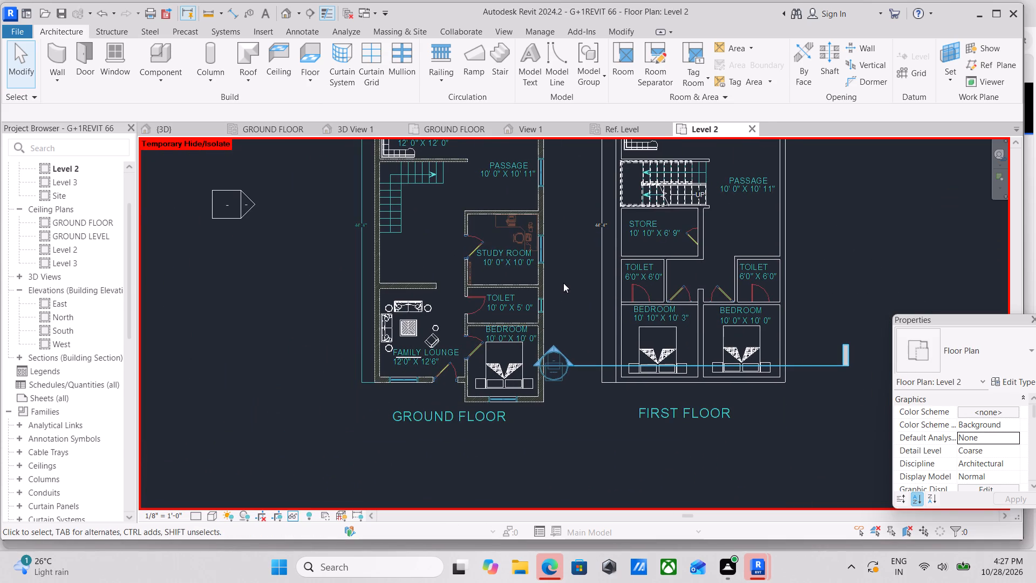
{"action": "left_click", "coordinate": [541, 286]}
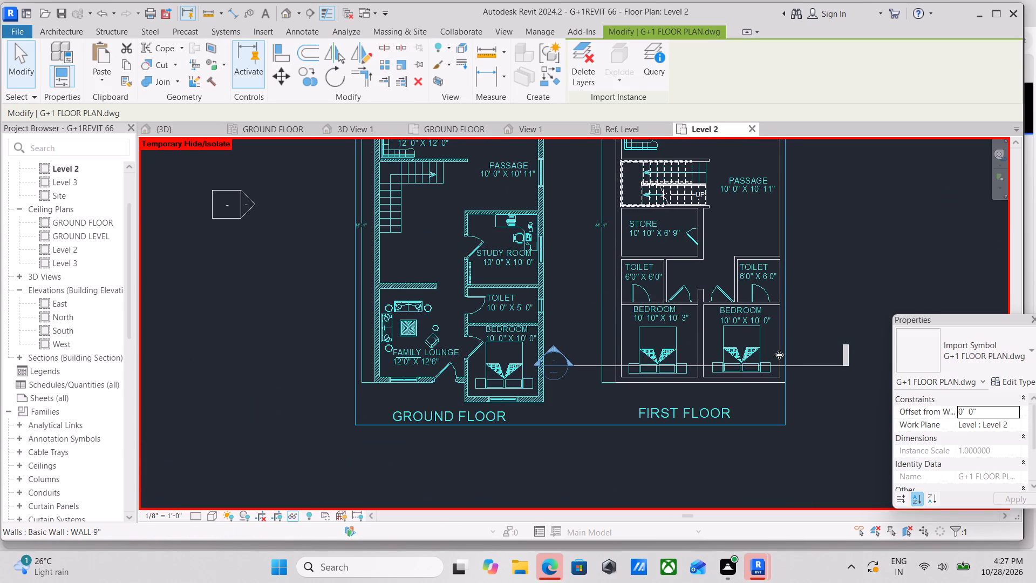
{"action": "left_click", "coordinate": [779, 355]}
{"action": "key", "text": "Escape"}
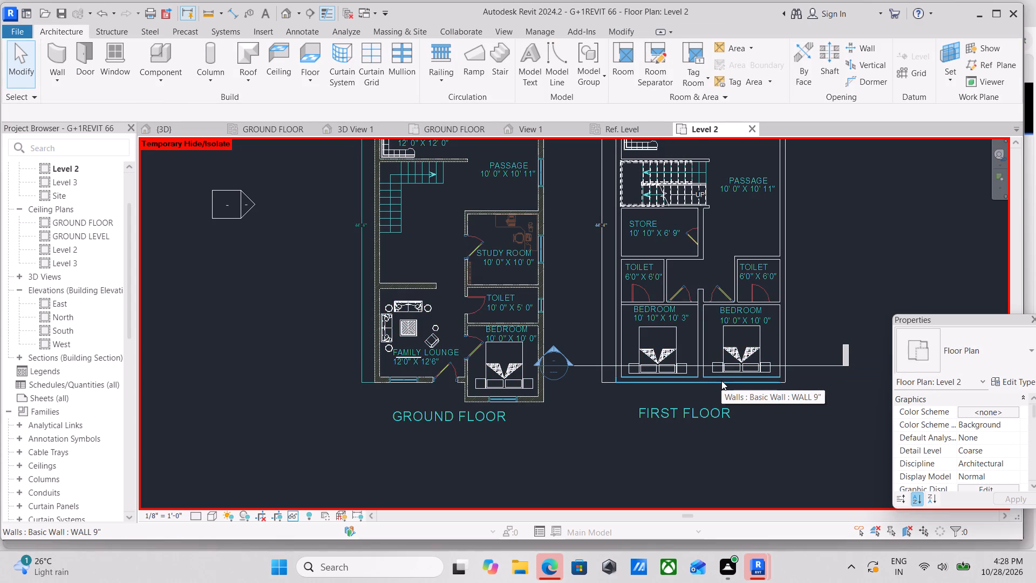
{"action": "scroll", "coordinate": [721, 381], "scroll_direction": "down", "scroll_amount": 2}
{"action": "scroll", "coordinate": [721, 381], "scroll_direction": "up", "scroll_amount": 4}
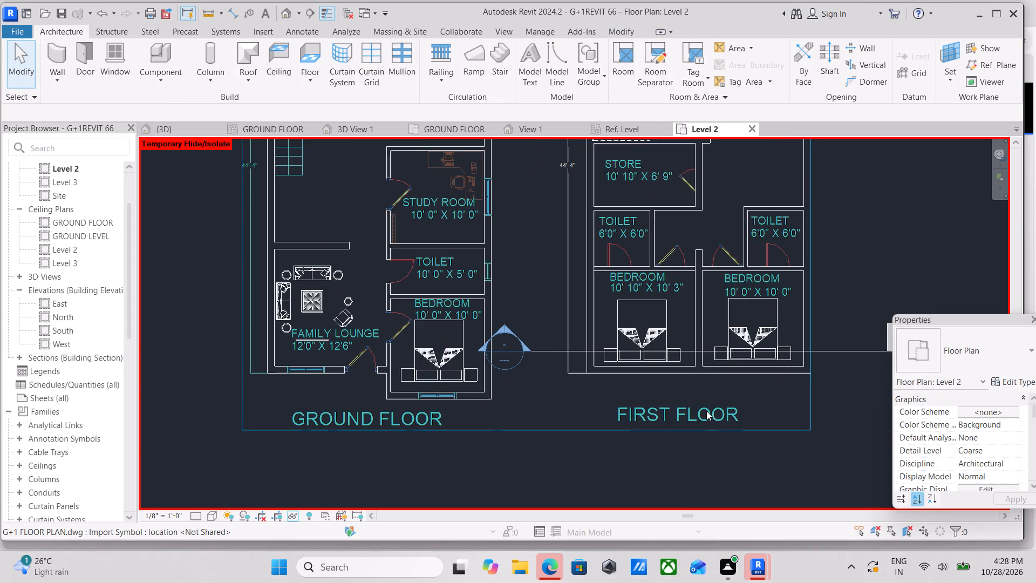
{"action": "scroll", "coordinate": [721, 386], "scroll_direction": "down", "scroll_amount": 2}
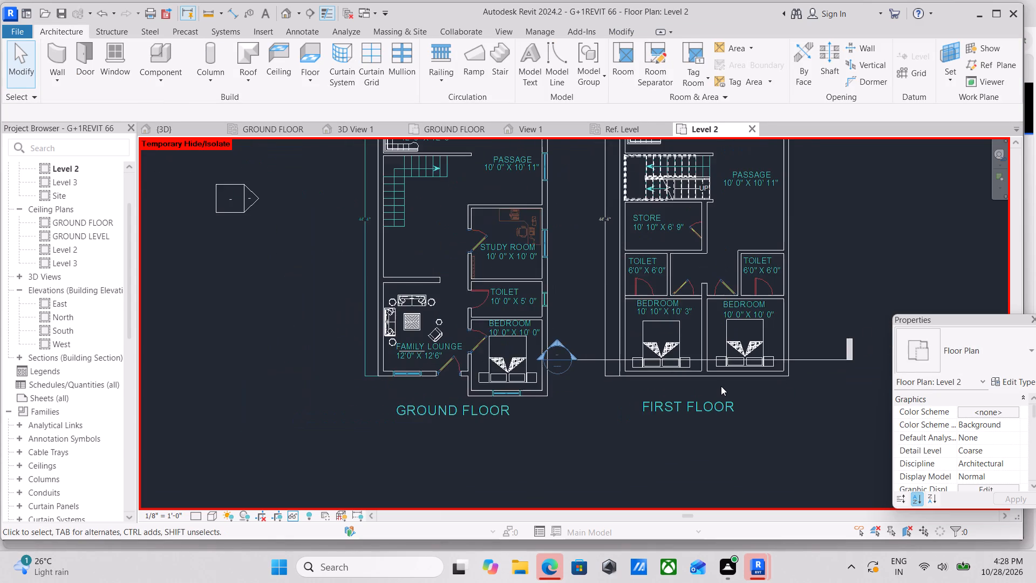
{"action": "scroll", "coordinate": [721, 386], "scroll_direction": "down", "scroll_amount": 2}
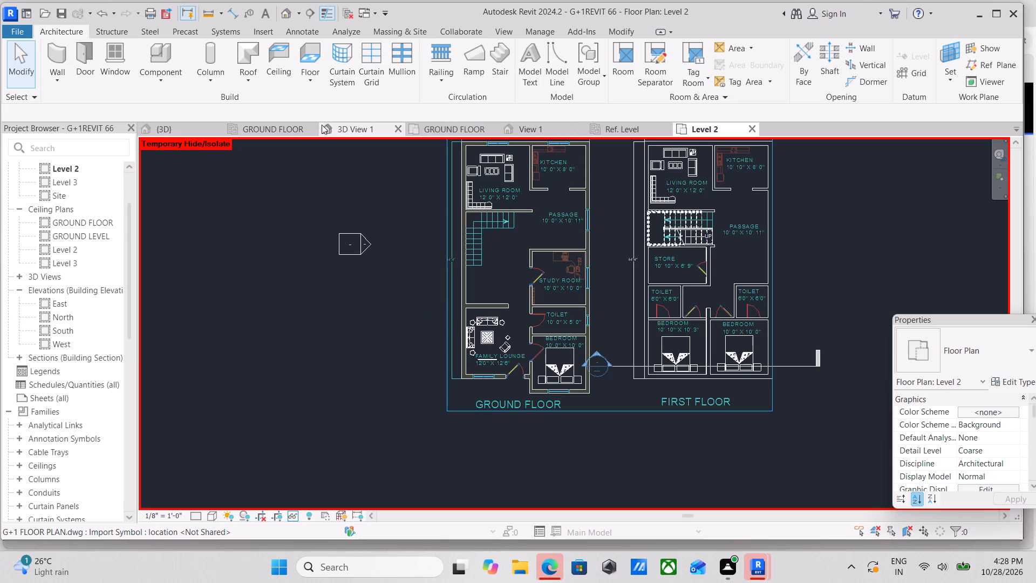
Examine the building in 3D from the front, the corners and directly above, including the bedrooms and toilets.
{"action": "left_click", "coordinate": [161, 129]}
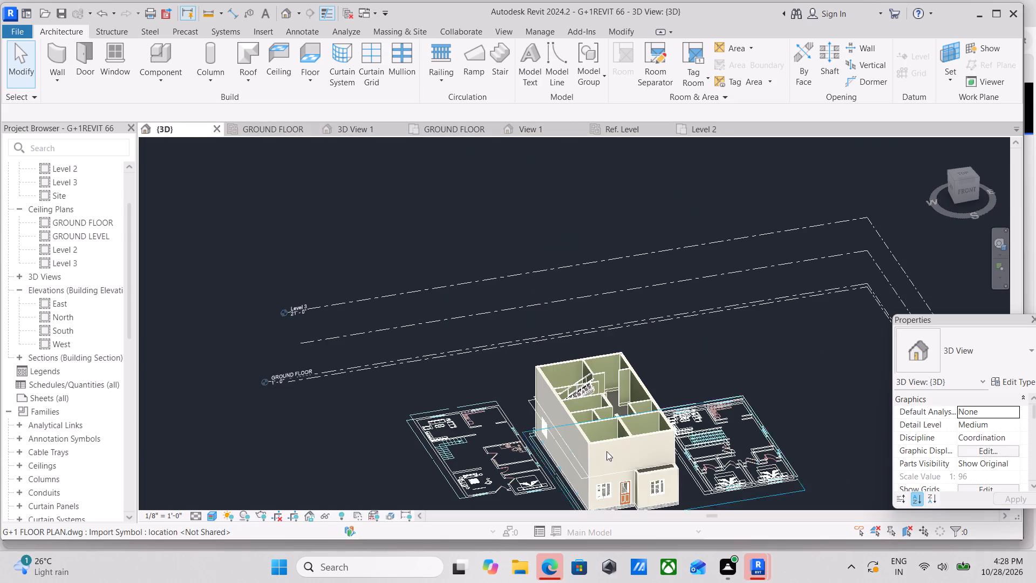
{"action": "scroll", "coordinate": [659, 456], "scroll_direction": "down", "scroll_amount": 1}
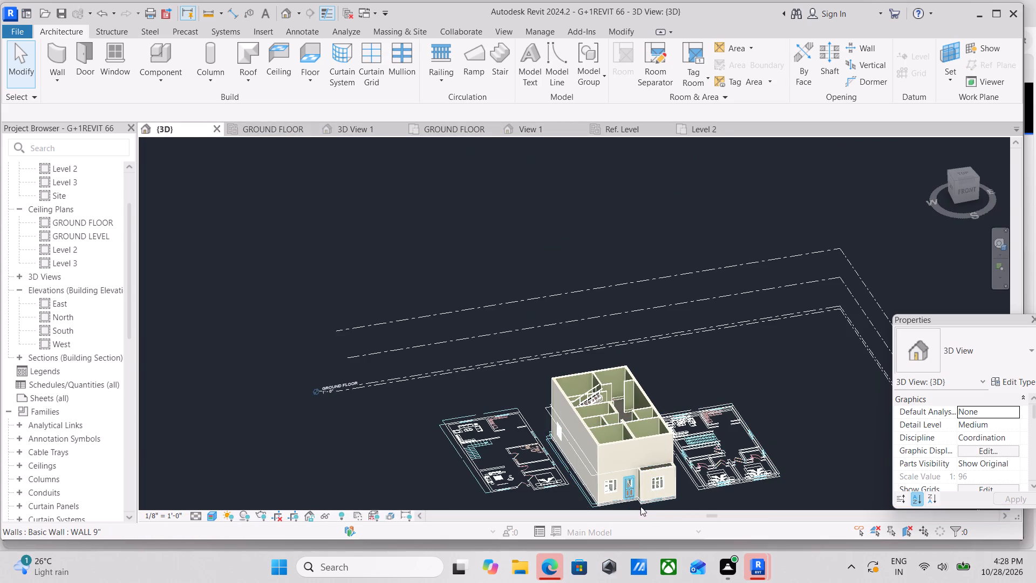
{"action": "middle_click_drag", "start_coordinate": [638, 487], "coordinate": [614, 537], "text": "shift"}
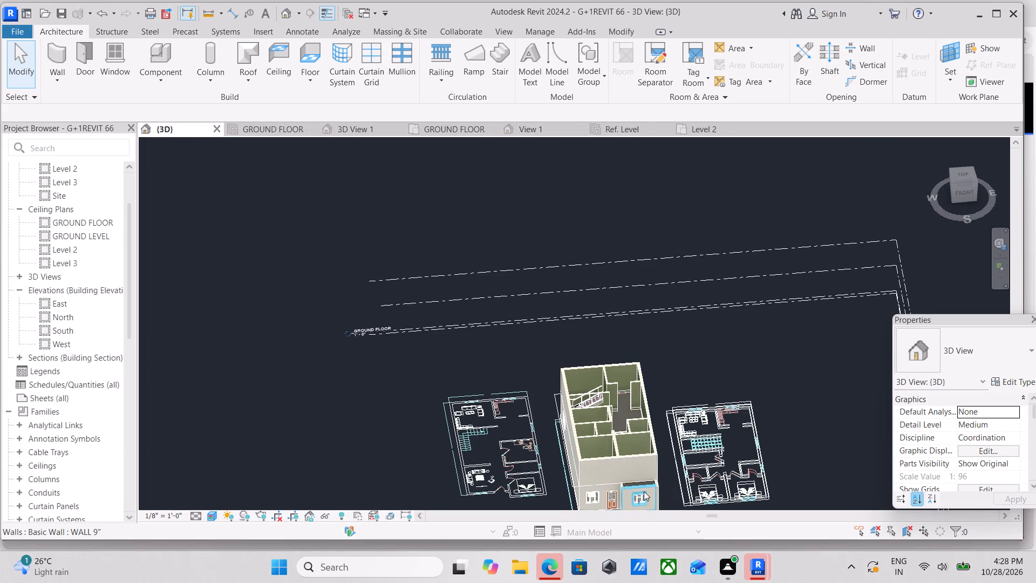
{"action": "middle_click_drag", "start_coordinate": [640, 490], "coordinate": [819, 371]}
{"action": "middle_click_drag", "start_coordinate": [781, 401], "coordinate": [743, 462], "text": "shift"}
{"action": "scroll", "coordinate": [780, 395], "scroll_direction": "up", "scroll_amount": 3}
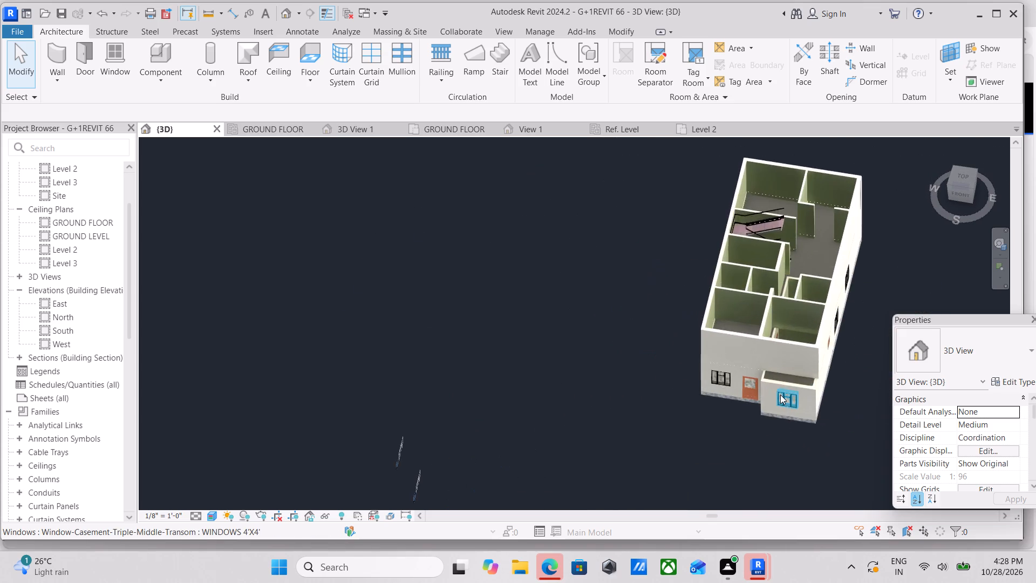
{"action": "scroll", "coordinate": [780, 395], "scroll_direction": "up", "scroll_amount": 9}
{"action": "middle_click_drag", "start_coordinate": [782, 394], "coordinate": [790, 467], "text": "shift"}
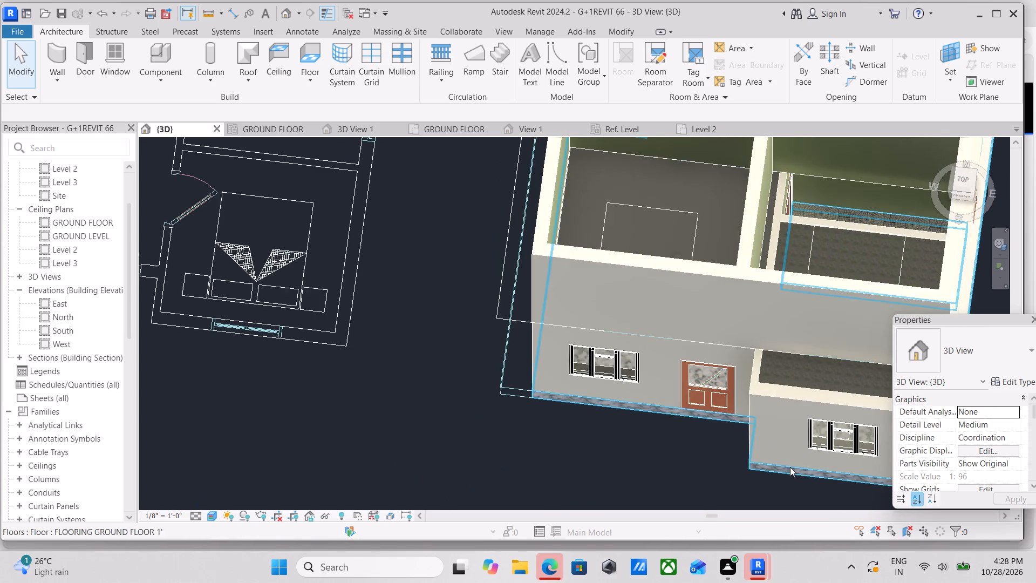
{"action": "middle_click_drag", "start_coordinate": [791, 450], "coordinate": [679, 464]}
{"action": "middle_click_drag", "start_coordinate": [690, 442], "coordinate": [770, 404], "text": "shift"}
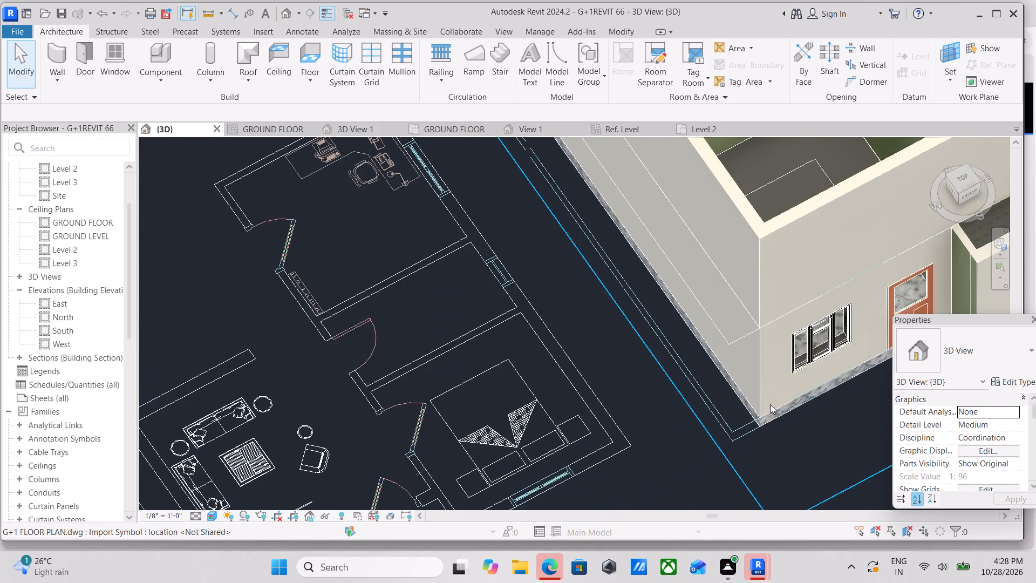
{"action": "middle_click_drag", "start_coordinate": [770, 404], "coordinate": [529, 494]}
{"action": "middle_click_drag", "start_coordinate": [652, 428], "coordinate": [673, 500], "text": "shift"}
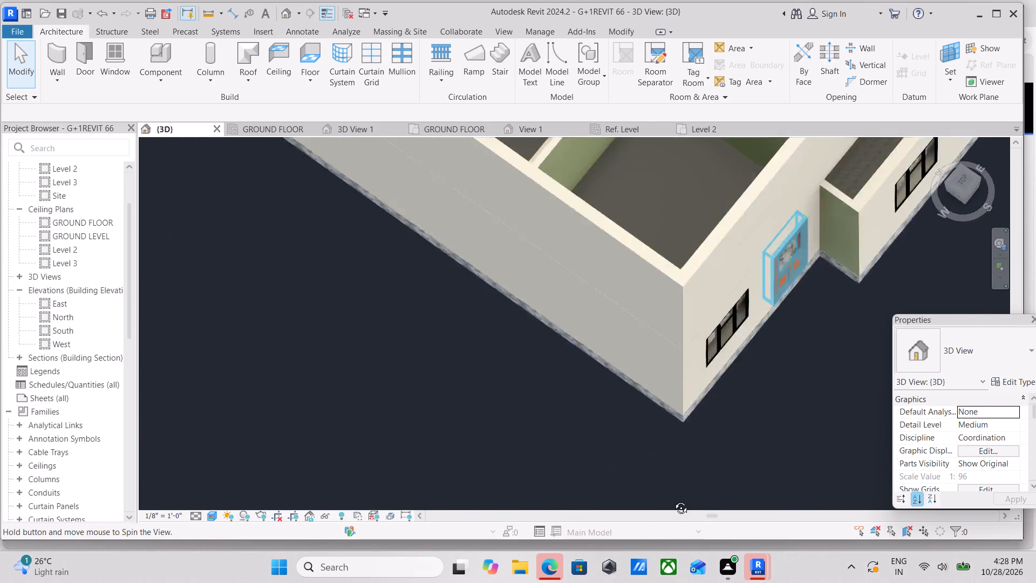
{"action": "middle_click_drag", "start_coordinate": [673, 500], "coordinate": [603, 549], "text": "shift"}
{"action": "middle_click_drag", "start_coordinate": [646, 483], "coordinate": [590, 524], "text": "shift"}
{"action": "middle_click_drag", "start_coordinate": [602, 507], "coordinate": [654, 582]}
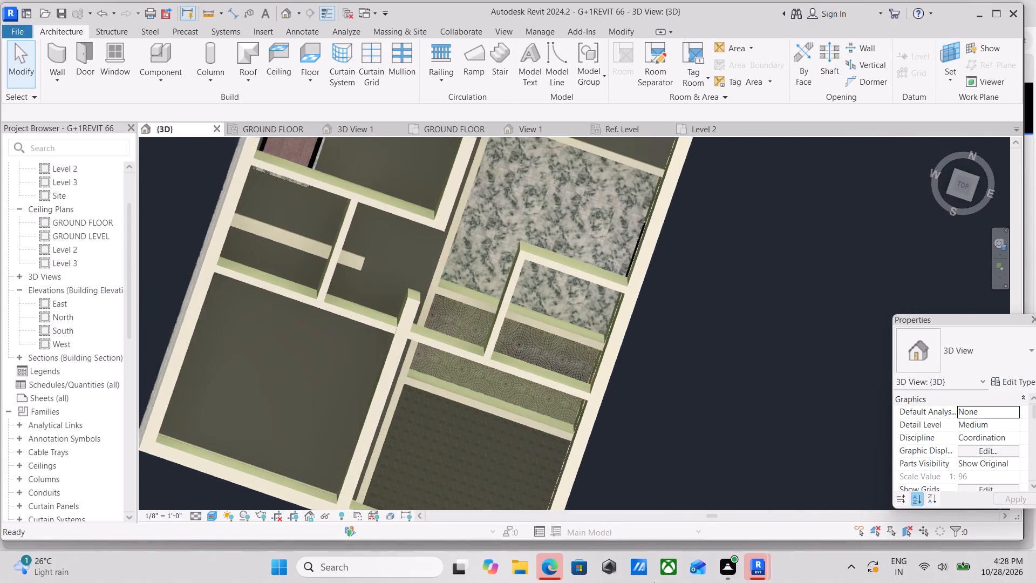
{"action": "scroll", "coordinate": [600, 411], "scroll_direction": "down", "scroll_amount": 1}
{"action": "middle_click_drag", "start_coordinate": [600, 411], "coordinate": [604, 445]}
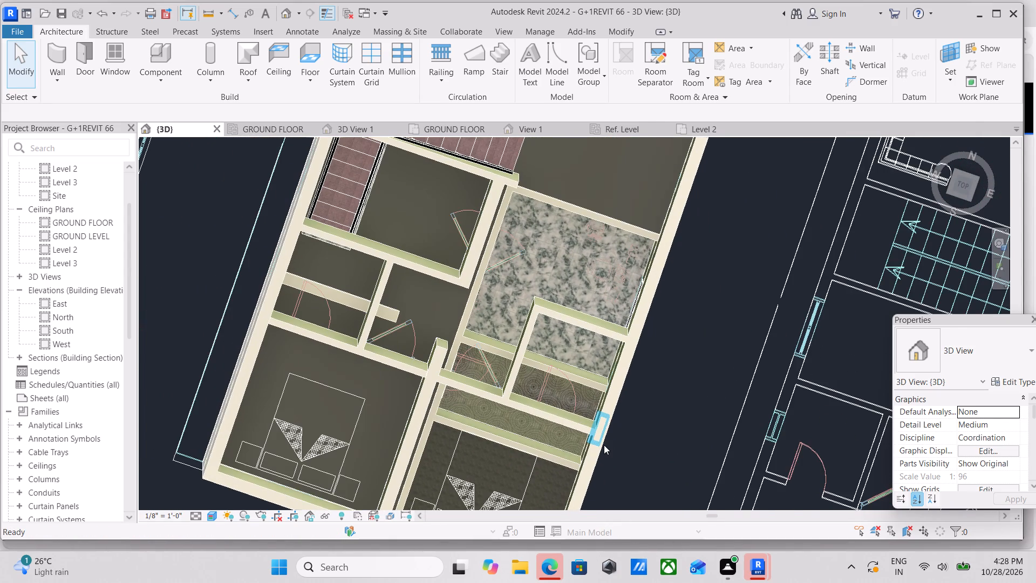
{"action": "left_click", "coordinate": [966, 187]}
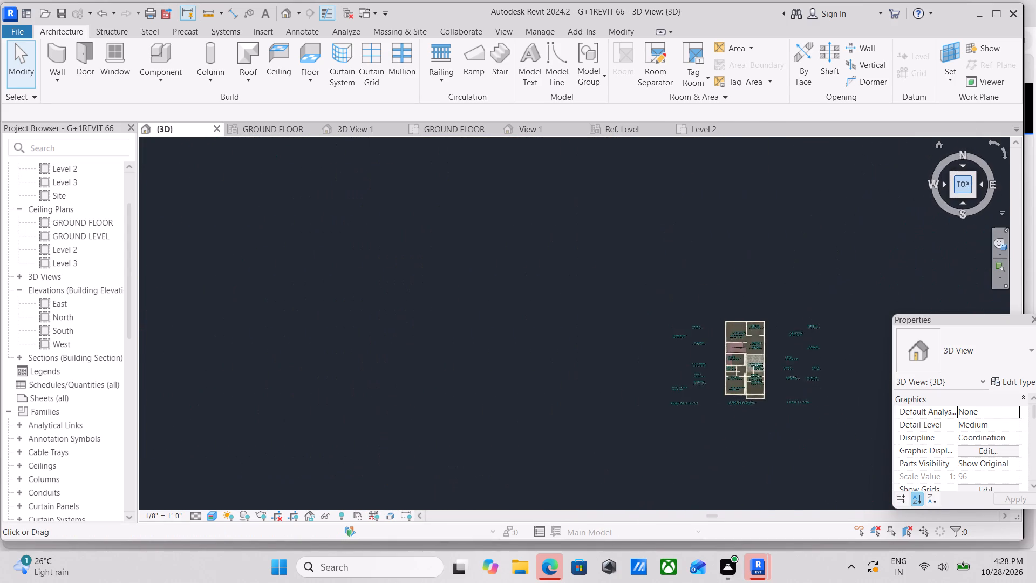
{"action": "scroll", "coordinate": [705, 287], "scroll_direction": "up", "scroll_amount": 3}
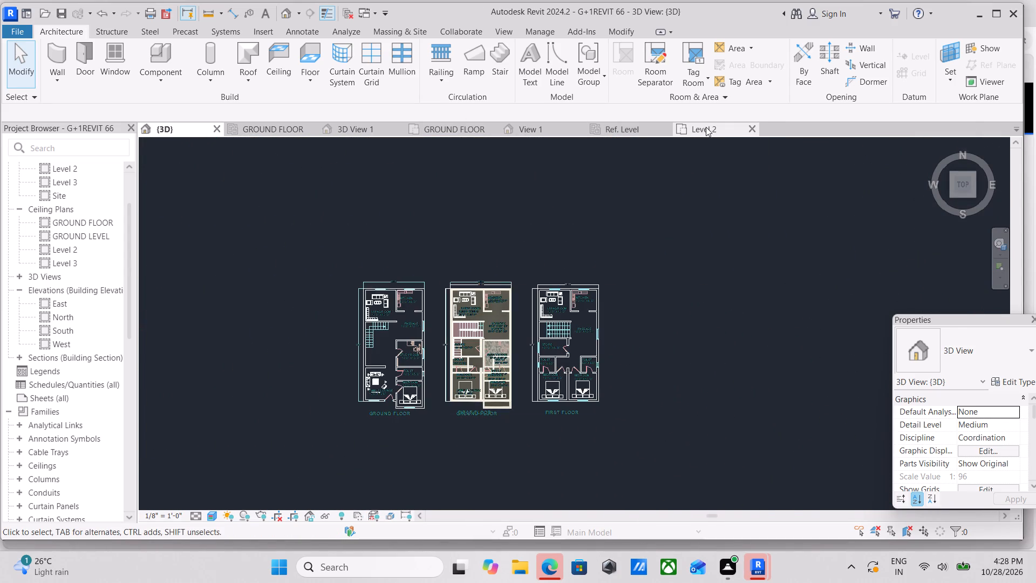
Inspect the 9" outer wall alongside the passage in the Level 2 floor plan.
{"action": "left_click", "coordinate": [706, 127]}
{"action": "scroll", "coordinate": [543, 264], "scroll_direction": "up", "scroll_amount": 1}
{"action": "middle_click_drag", "start_coordinate": [677, 304], "coordinate": [505, 354]}
{"action": "scroll", "coordinate": [505, 354], "scroll_direction": "up", "scroll_amount": 1}
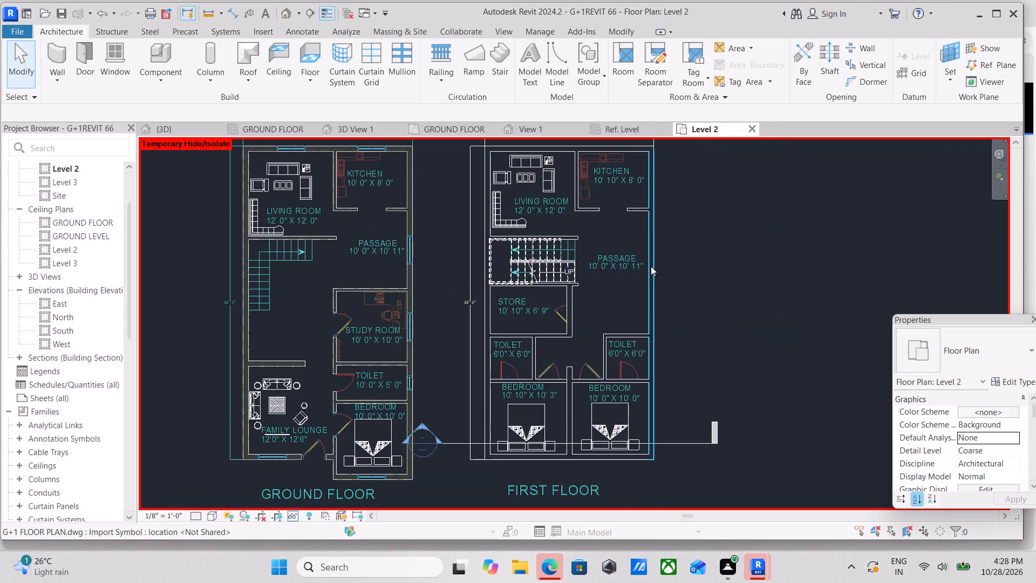
{"action": "left_click", "coordinate": [655, 264]}
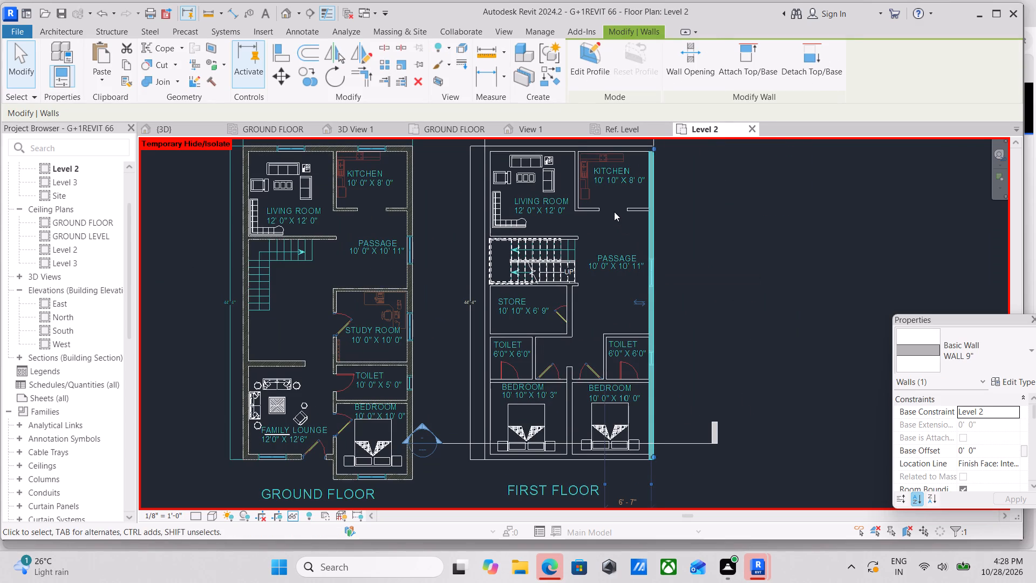
{"action": "key", "text": "Escape"}
{"action": "key", "text": "Escape"}
{"action": "key", "text": "Escape"}
Delete the building section crossing the first-floor bedrooms in the Level 2 plan, together with its section view.
{"action": "middle_click_drag", "start_coordinate": [584, 252], "coordinate": [580, 309]}
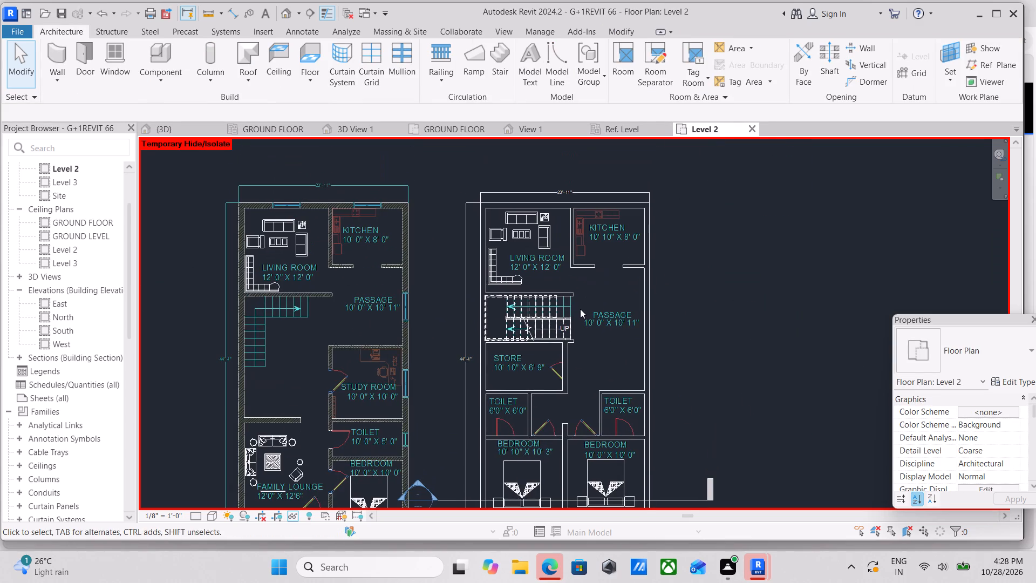
{"action": "middle_click_drag", "start_coordinate": [580, 309], "coordinate": [589, 211]}
{"action": "scroll", "coordinate": [578, 273], "scroll_direction": "down", "scroll_amount": 1}
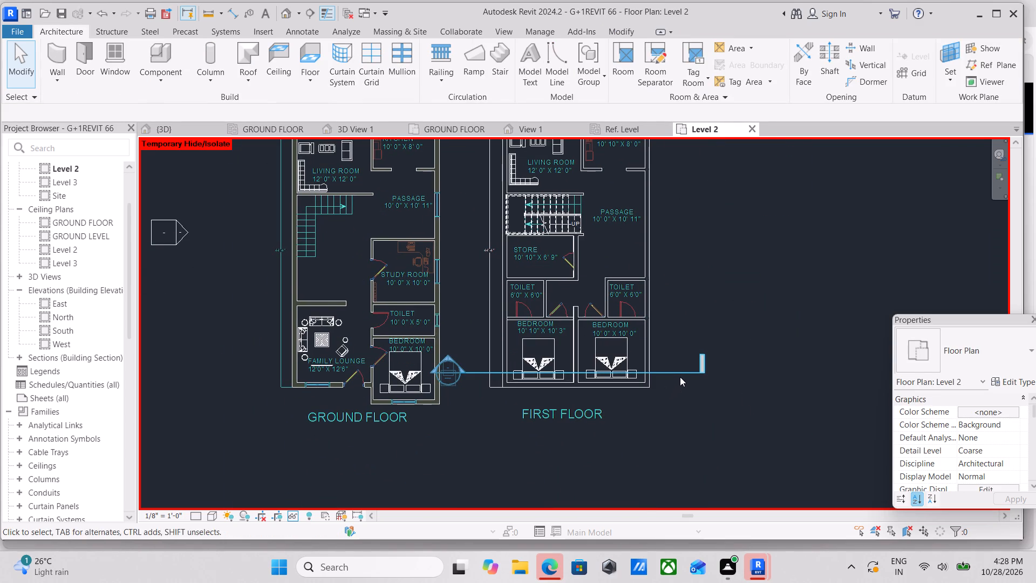
{"action": "left_click", "coordinate": [680, 377]}
{"action": "right_click", "coordinate": [680, 377]}
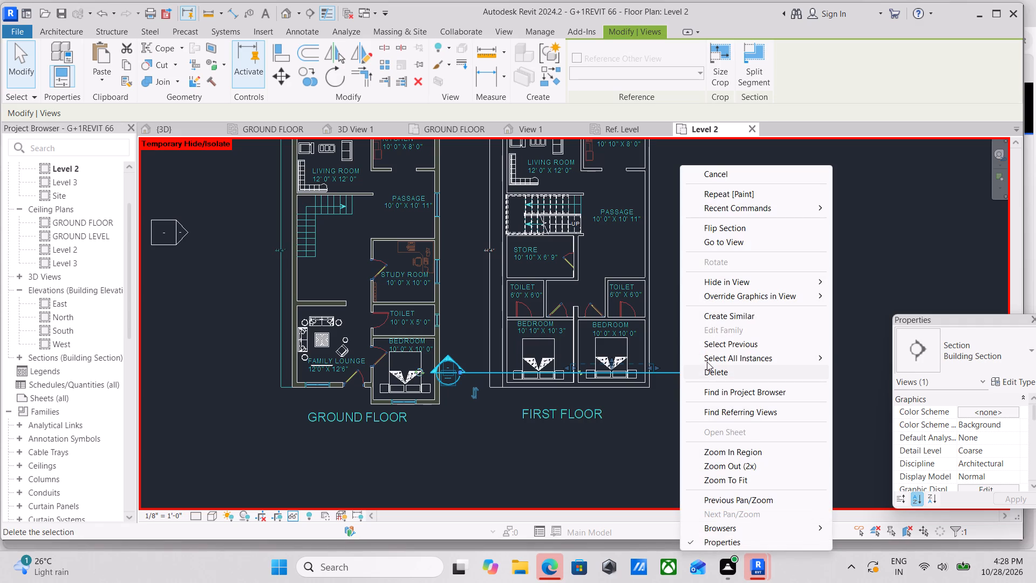
{"action": "left_click", "coordinate": [708, 373]}
{"action": "left_click", "coordinate": [574, 324]}
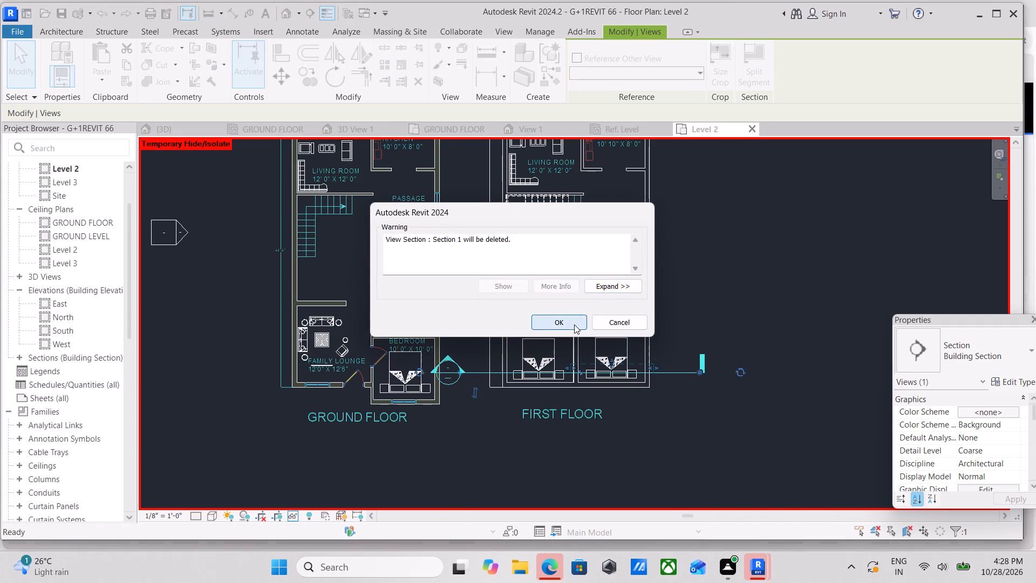
Temporarily hide the imported G+1 FLOOR PLAN.dwg in the Level 2 floor plan.
{"action": "middle_click_drag", "start_coordinate": [574, 324], "coordinate": [544, 402]}
{"action": "scroll", "coordinate": [580, 238], "scroll_direction": "up", "scroll_amount": 2}
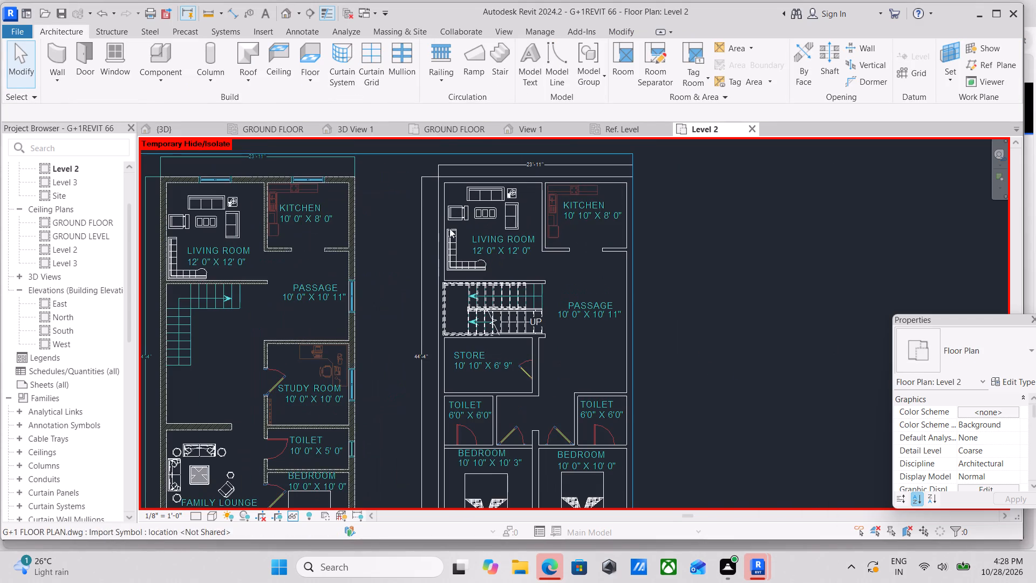
{"action": "left_click", "coordinate": [352, 255]}
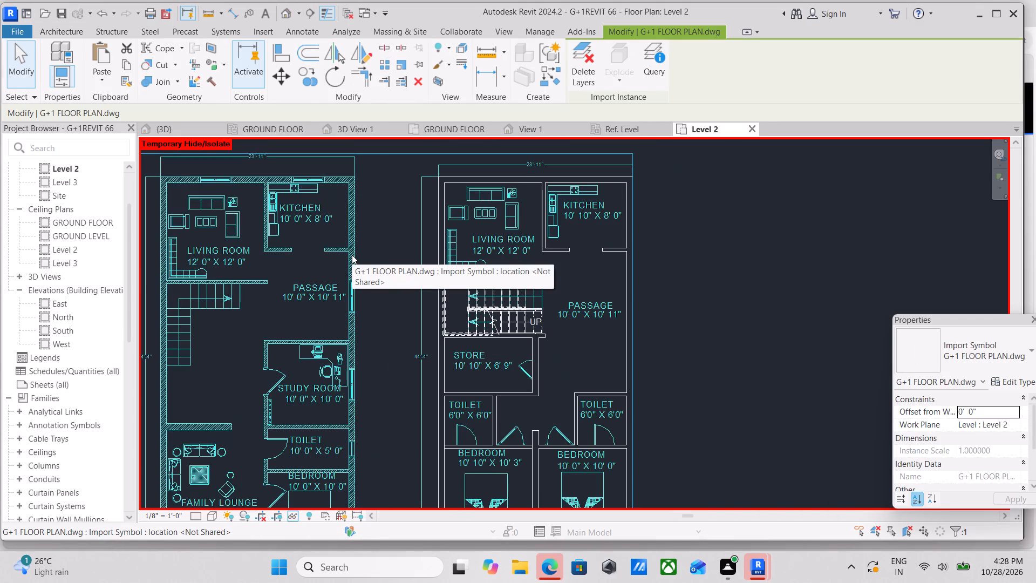
{"action": "type", "text": "hh"}
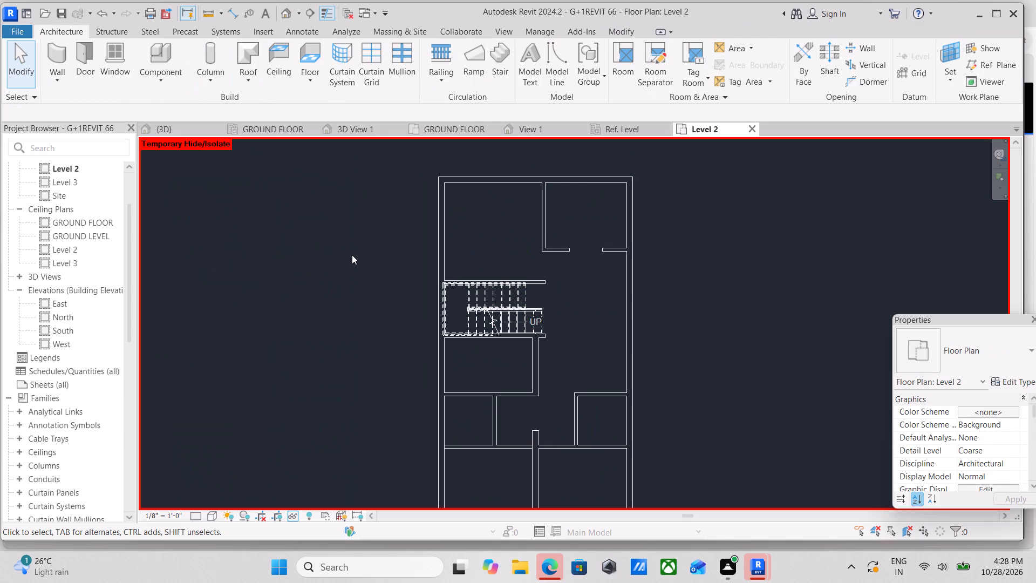
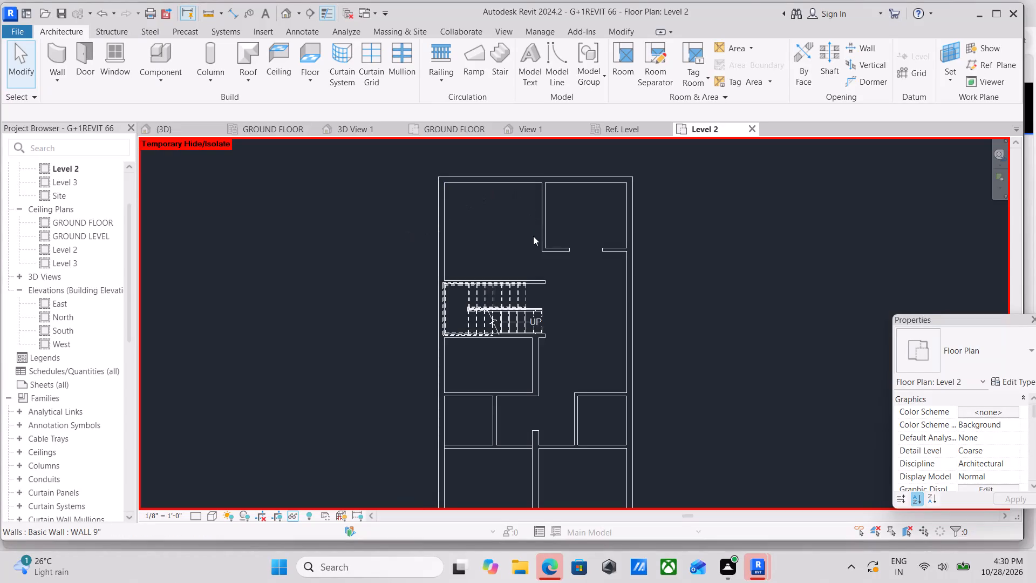
Start an architectural floor on Level 2.
{"action": "middle_click_drag", "start_coordinate": [562, 292], "coordinate": [608, 208]}
{"action": "middle_click_drag", "start_coordinate": [592, 291], "coordinate": [575, 336]}
{"action": "middle_click_drag", "start_coordinate": [550, 250], "coordinate": [537, 349]}
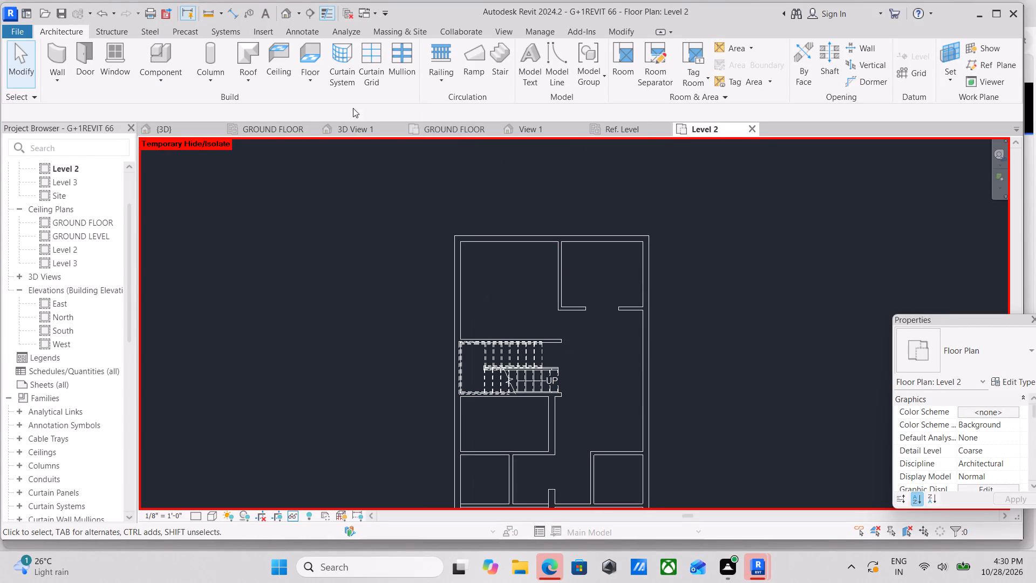
{"action": "left_click", "coordinate": [316, 77]}
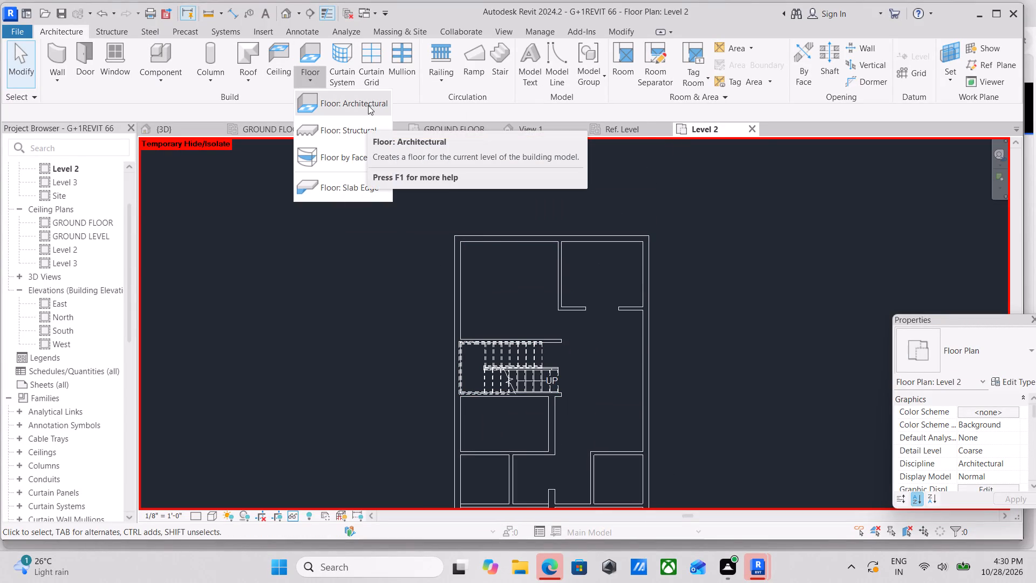
{"action": "left_click", "coordinate": [368, 105]}
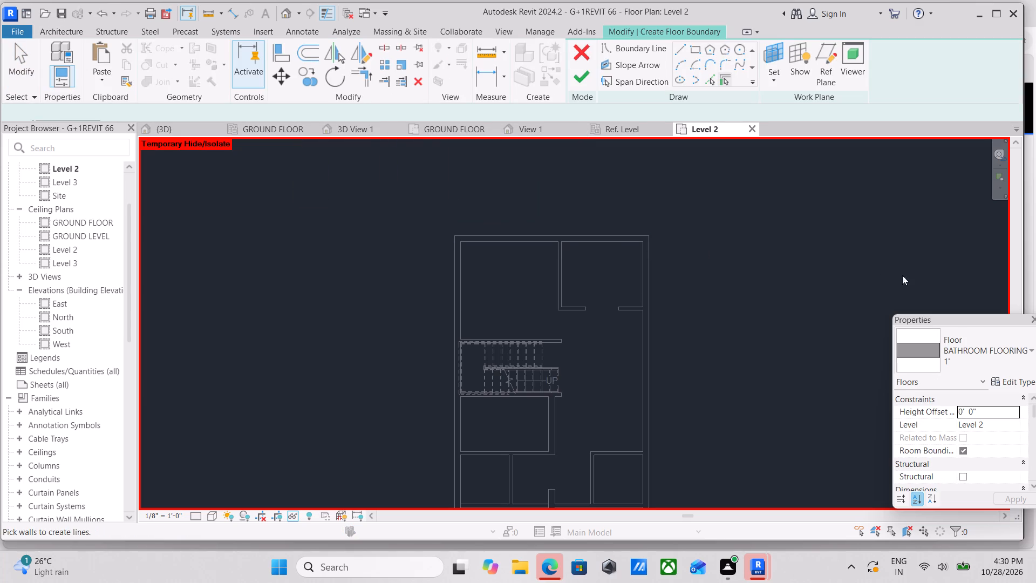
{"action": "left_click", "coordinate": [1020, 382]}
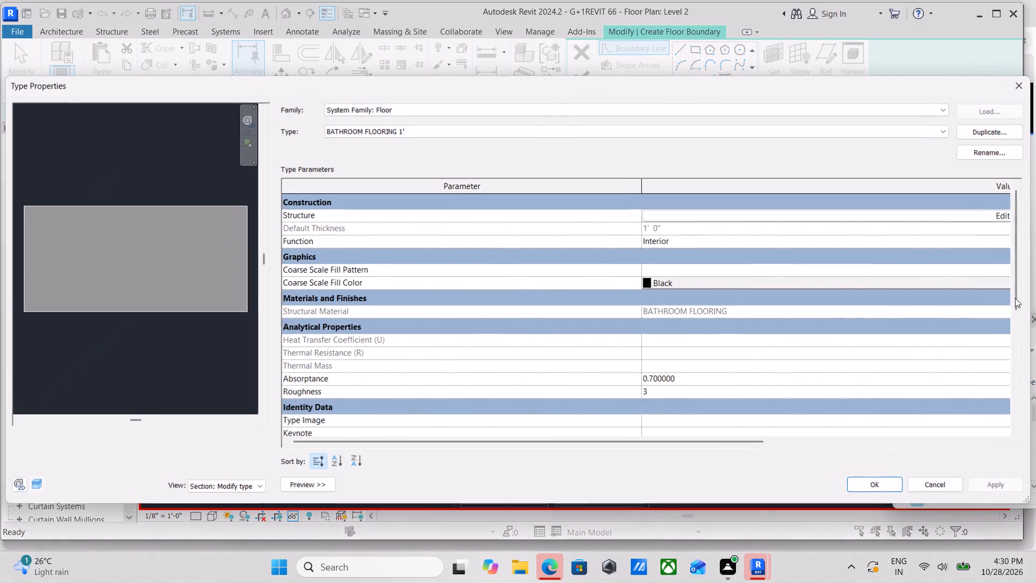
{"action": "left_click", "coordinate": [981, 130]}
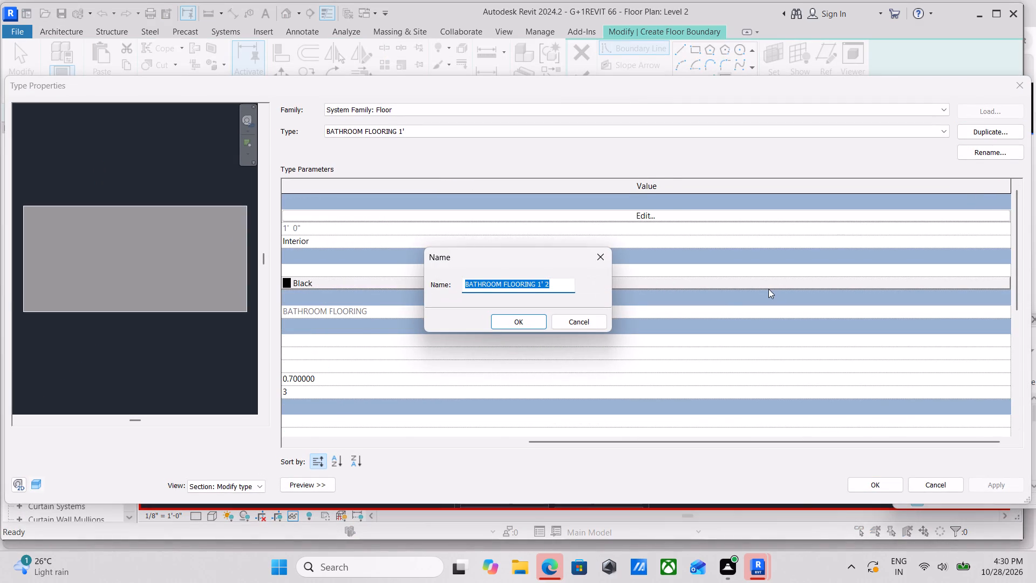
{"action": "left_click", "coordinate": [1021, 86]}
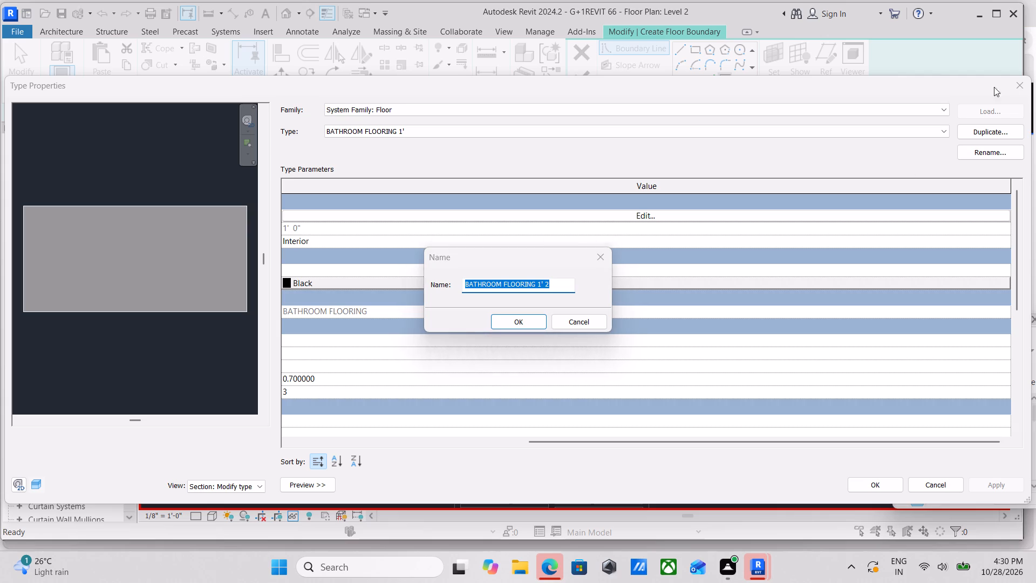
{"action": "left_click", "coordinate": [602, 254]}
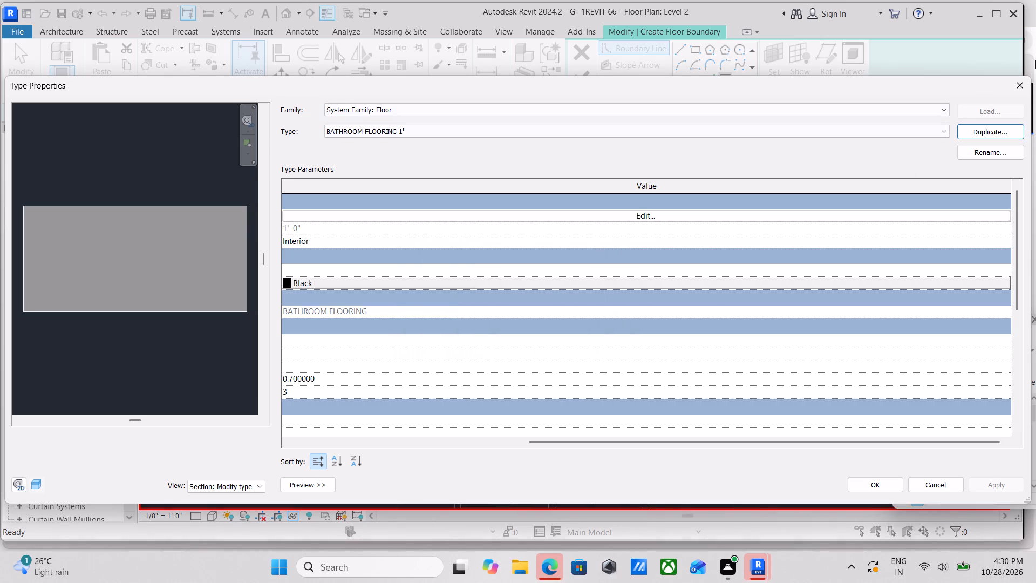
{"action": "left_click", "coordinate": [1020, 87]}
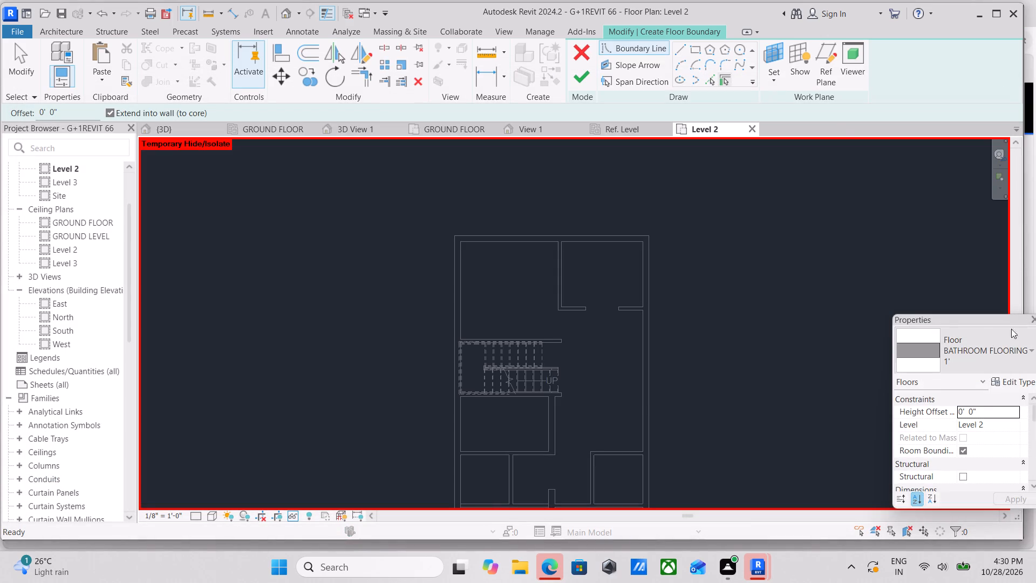
Choose the FLOORING GROUND FLOOR 1' floor type and duplicate it as flooring 6".
{"action": "left_click", "coordinate": [1010, 352]}
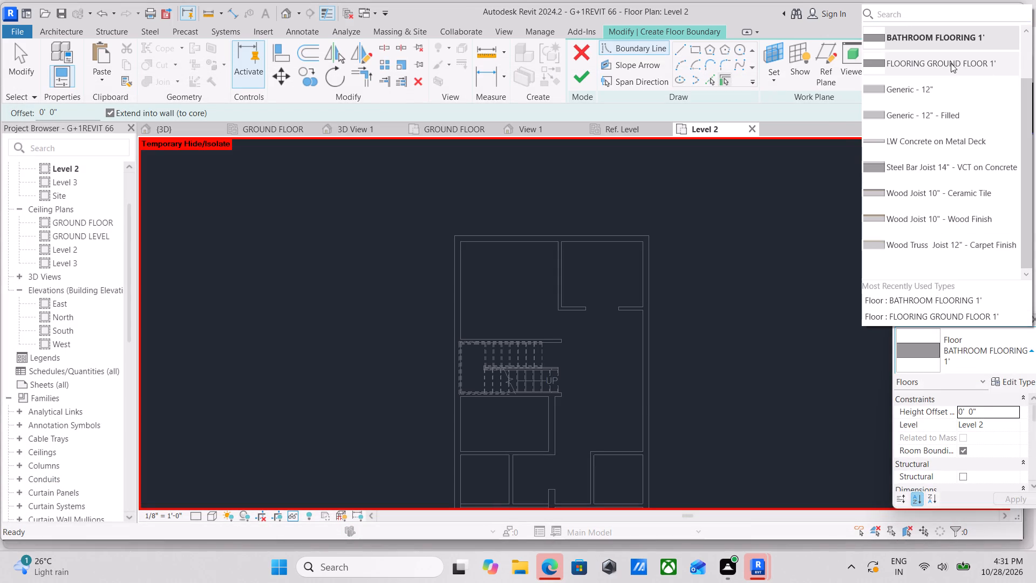
{"action": "left_click", "coordinate": [951, 63]}
{"action": "left_click", "coordinate": [1001, 381]}
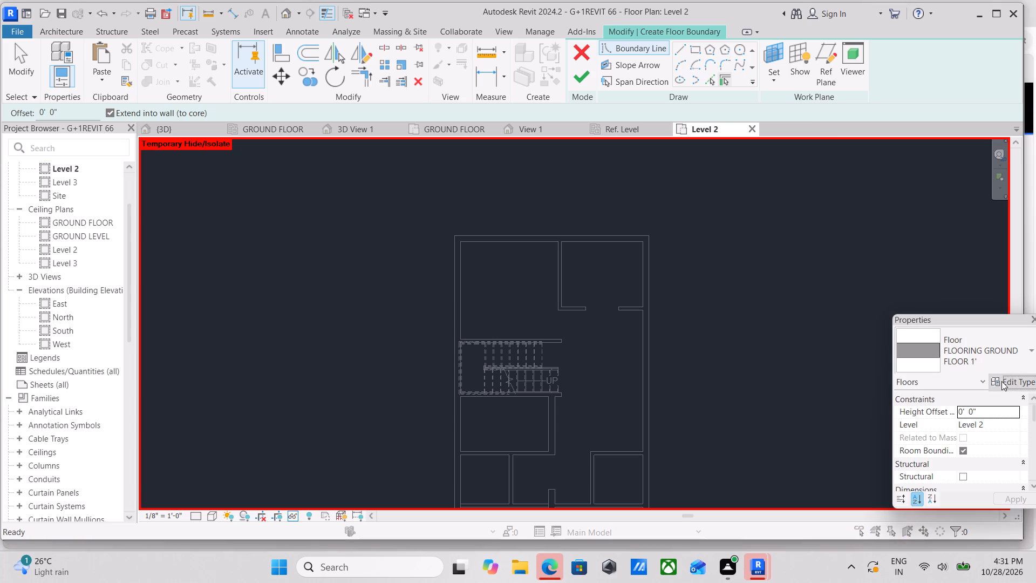
{"action": "left_click", "coordinate": [1001, 133]}
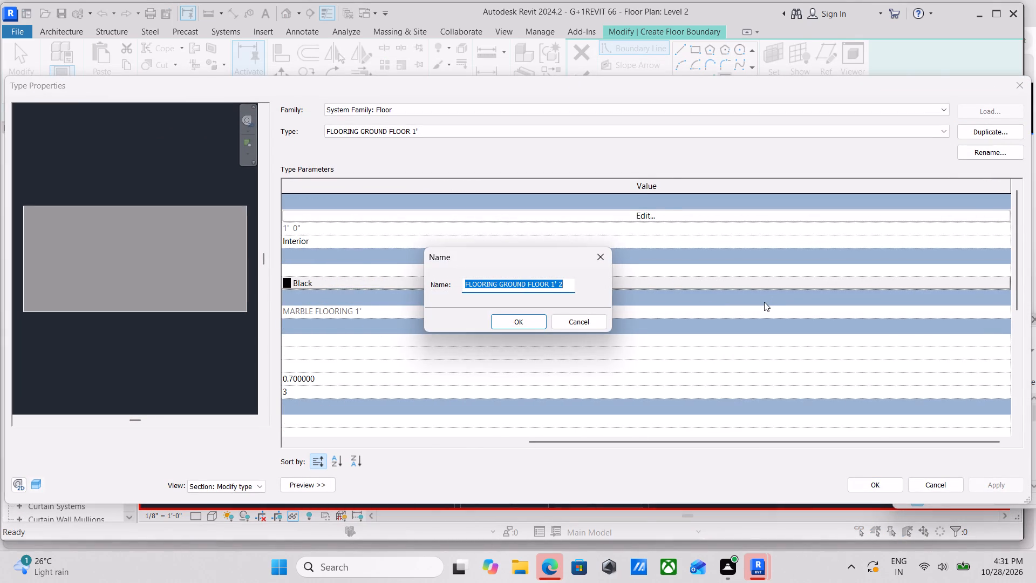
{"action": "type", "text": "flooring"}
{"action": "key", "text": "space"}
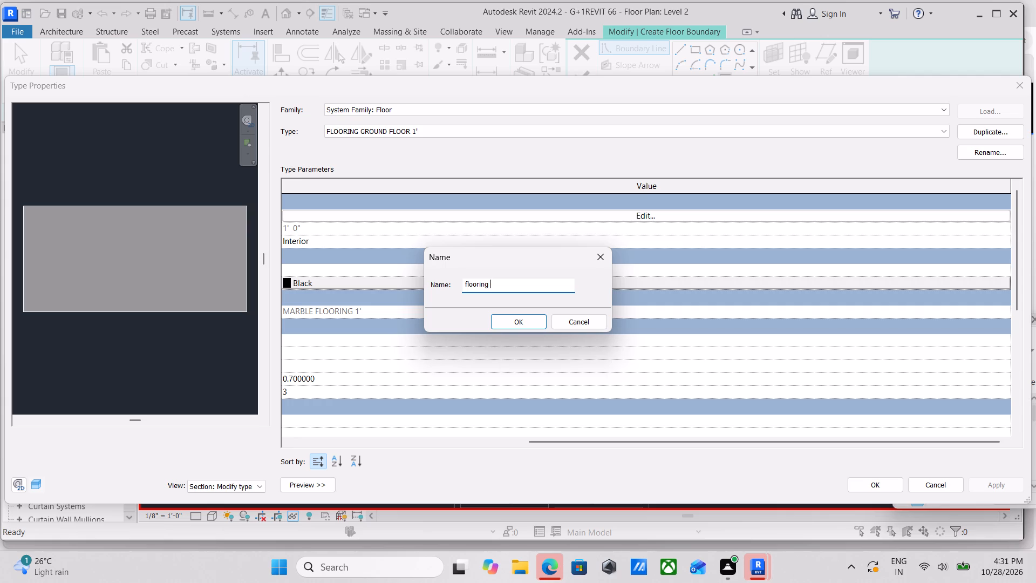
{"action": "key", "text": "6"}
{"action": "key", "text": "shift+quotedbl"}
{"action": "left_click", "coordinate": [514, 322]}
Set the structure layer thickness of the flooring 6" type to 6" and apply the type.
{"action": "left_click", "coordinate": [636, 214]}
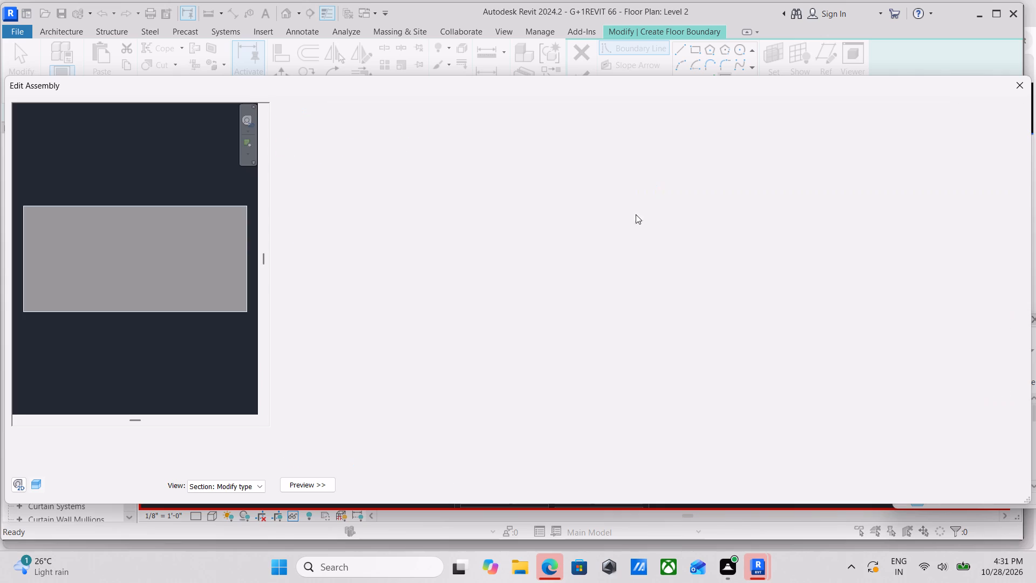
{"action": "left_click", "coordinate": [616, 209]}
{"action": "left_click_drag", "start_coordinate": [617, 209], "coordinate": [559, 218]}
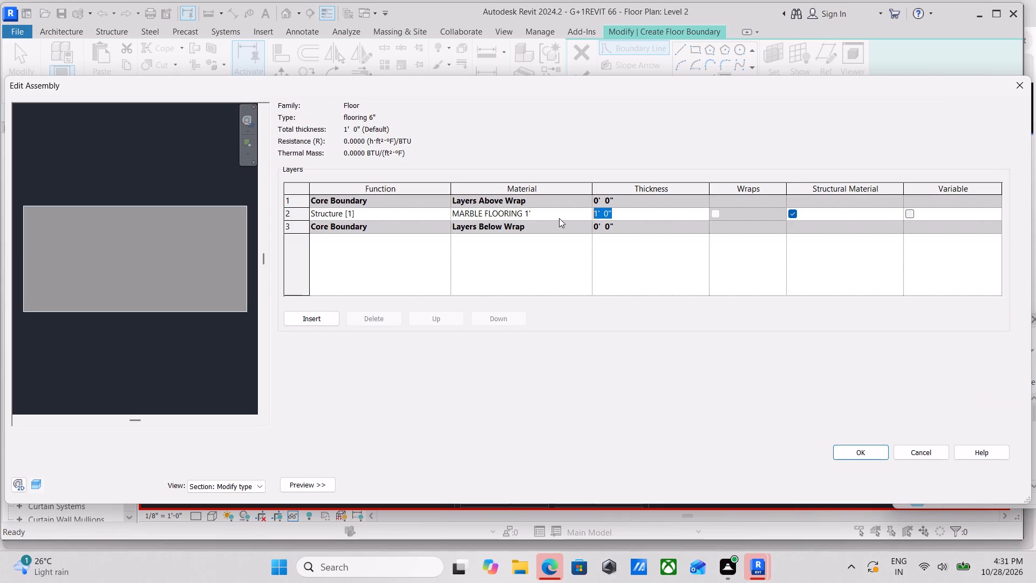
{"action": "key", "text": "6"}
{"action": "key", "text": "shift+quotedbl"}
{"action": "left_click", "coordinate": [875, 457]}
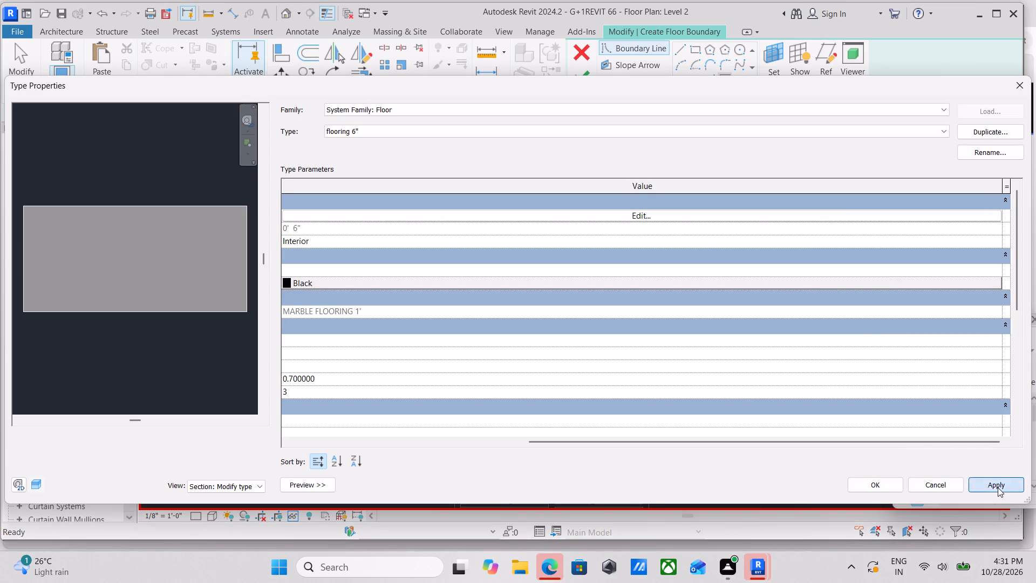
{"action": "left_click", "coordinate": [998, 487]}
{"action": "left_click", "coordinate": [874, 485]}
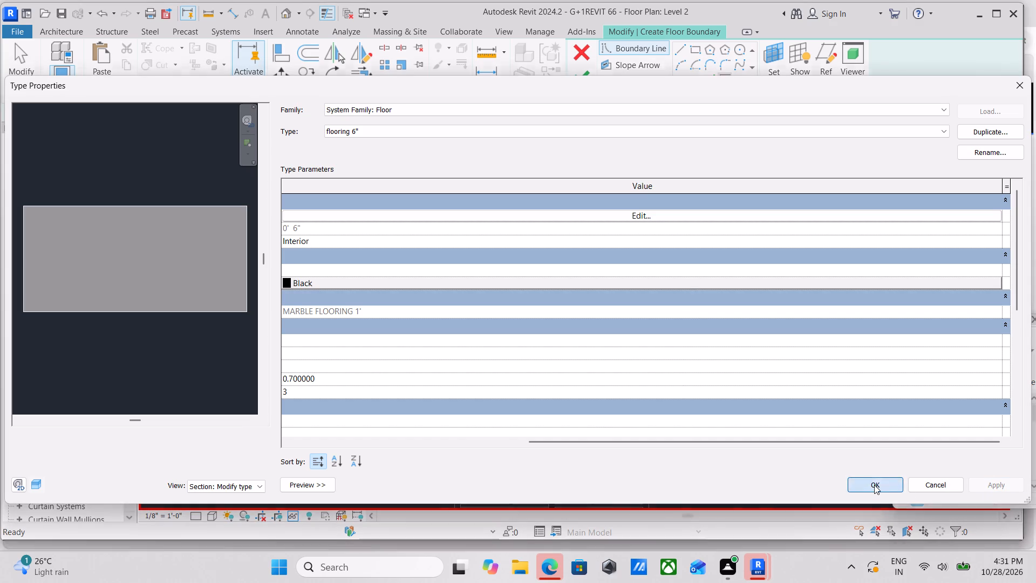
Sketch the floor boundary from the corner room's inner corner along the outer wall, about 12'-5" along the stair wall, and around its end to the stair.
{"action": "scroll", "coordinate": [597, 209], "scroll_direction": "up", "scroll_amount": 2}
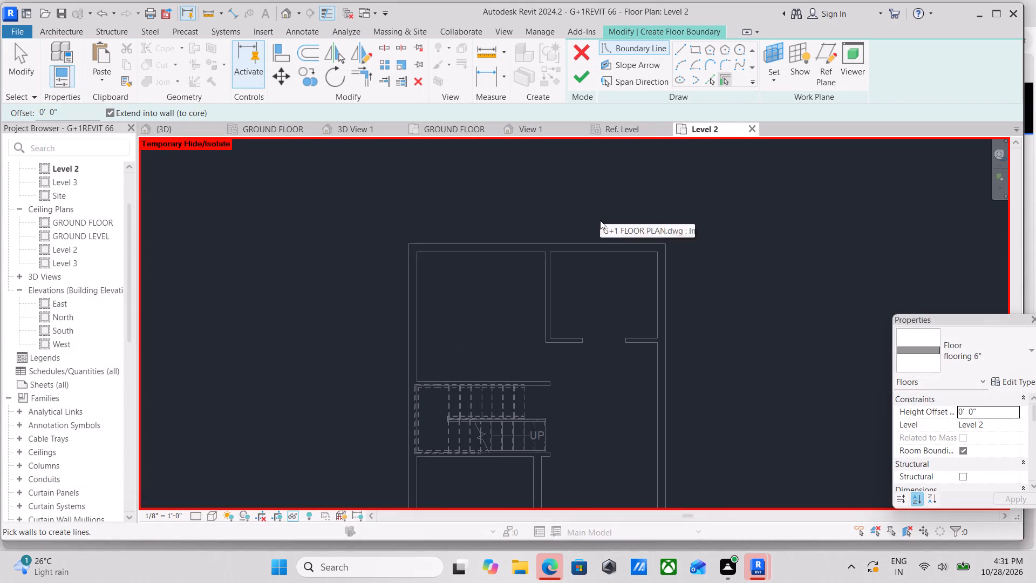
{"action": "left_click", "coordinate": [681, 50]}
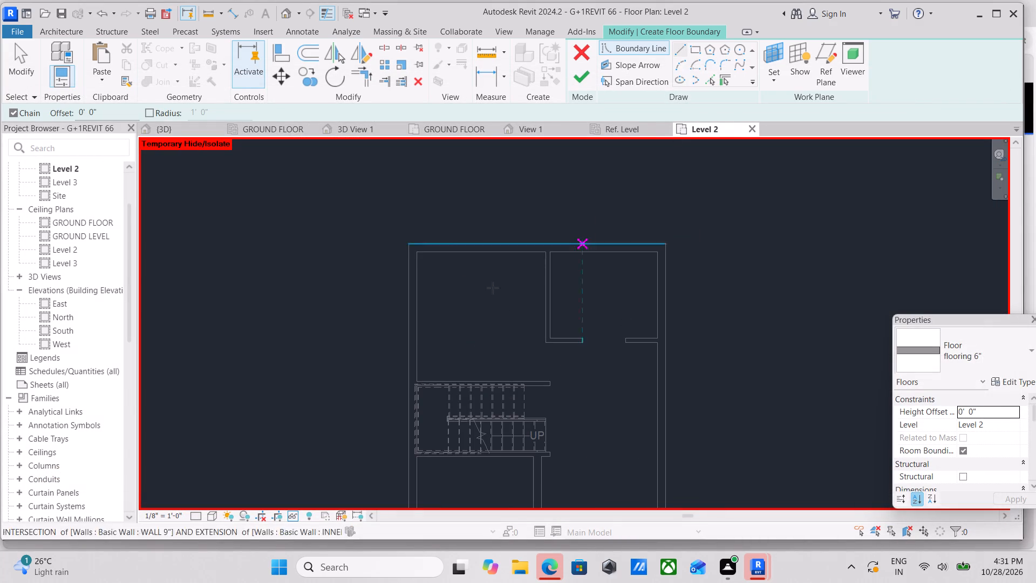
{"action": "middle_click_drag", "start_coordinate": [458, 281], "coordinate": [502, 192]}
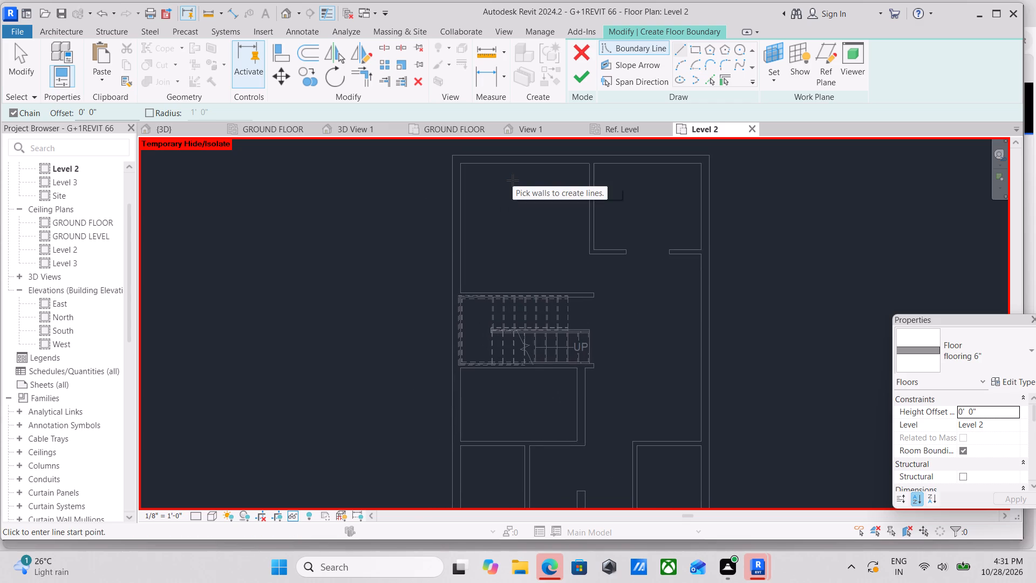
{"action": "scroll", "coordinate": [481, 180], "scroll_direction": "up", "scroll_amount": 1}
{"action": "middle_click_drag", "start_coordinate": [478, 184], "coordinate": [461, 300]}
{"action": "scroll", "coordinate": [476, 201], "scroll_direction": "up", "scroll_amount": 1}
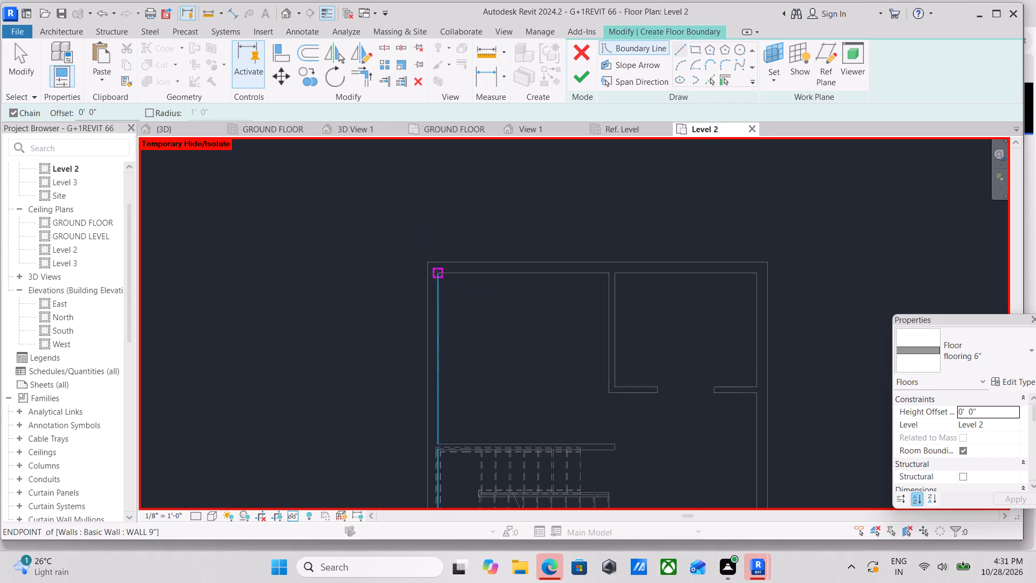
{"action": "left_click", "coordinate": [437, 274]}
{"action": "middle_click_drag", "start_coordinate": [437, 403], "coordinate": [432, 290]}
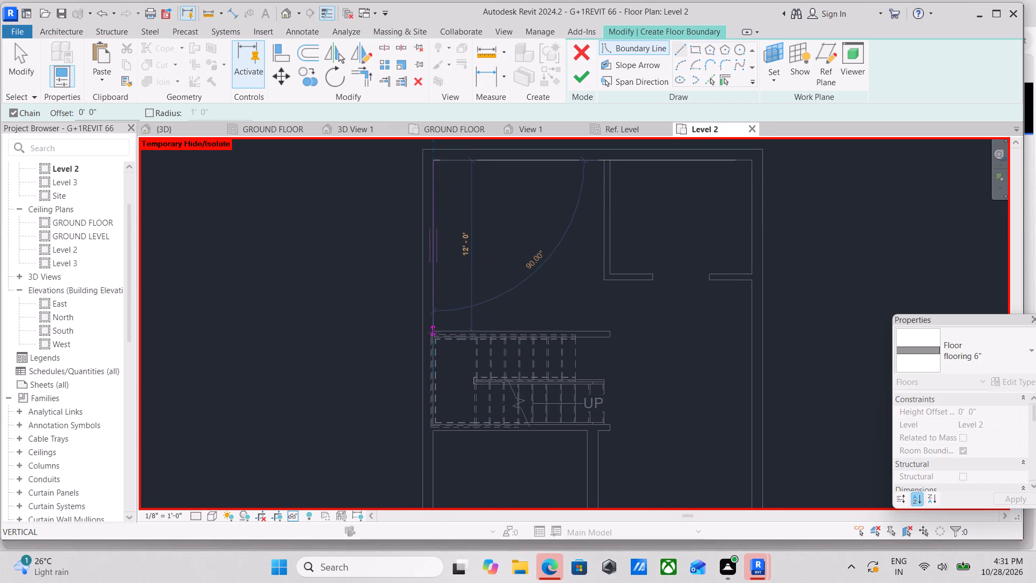
{"action": "scroll", "coordinate": [433, 332], "scroll_direction": "up", "scroll_amount": 2}
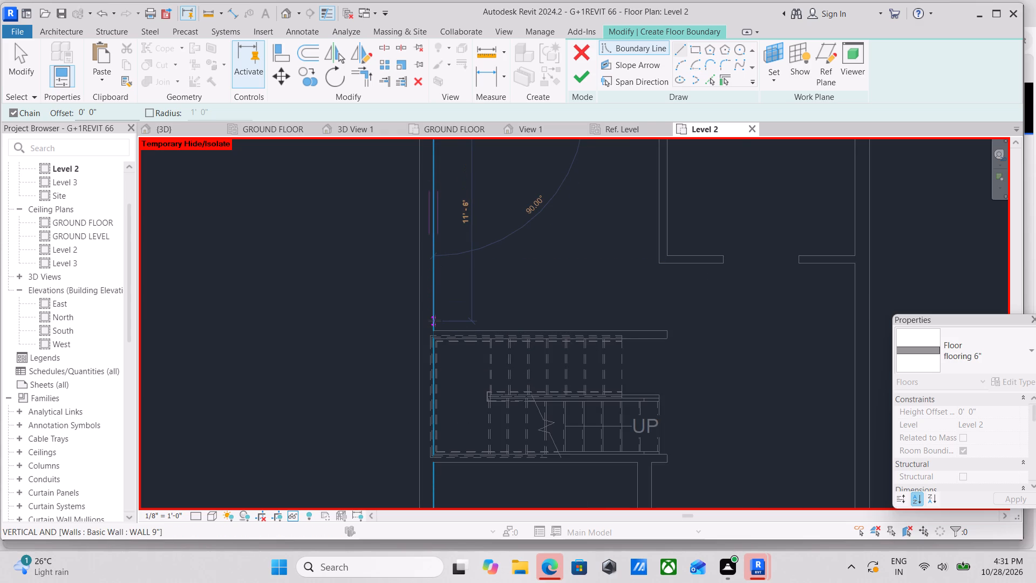
{"action": "scroll", "coordinate": [434, 321], "scroll_direction": "up", "scroll_amount": 2}
{"action": "left_click", "coordinate": [434, 329]}
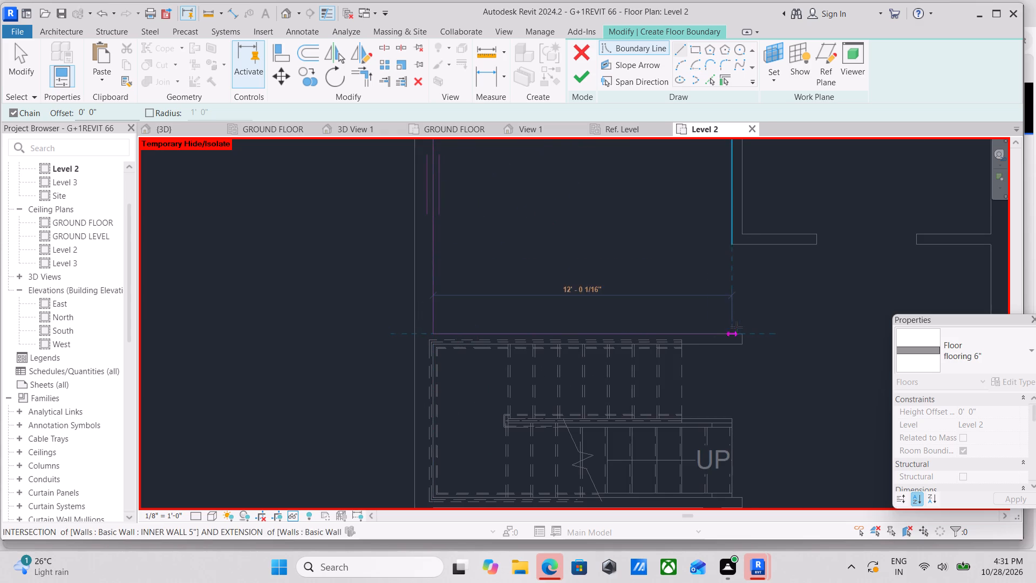
{"action": "scroll", "coordinate": [744, 345], "scroll_direction": "up", "scroll_amount": 3}
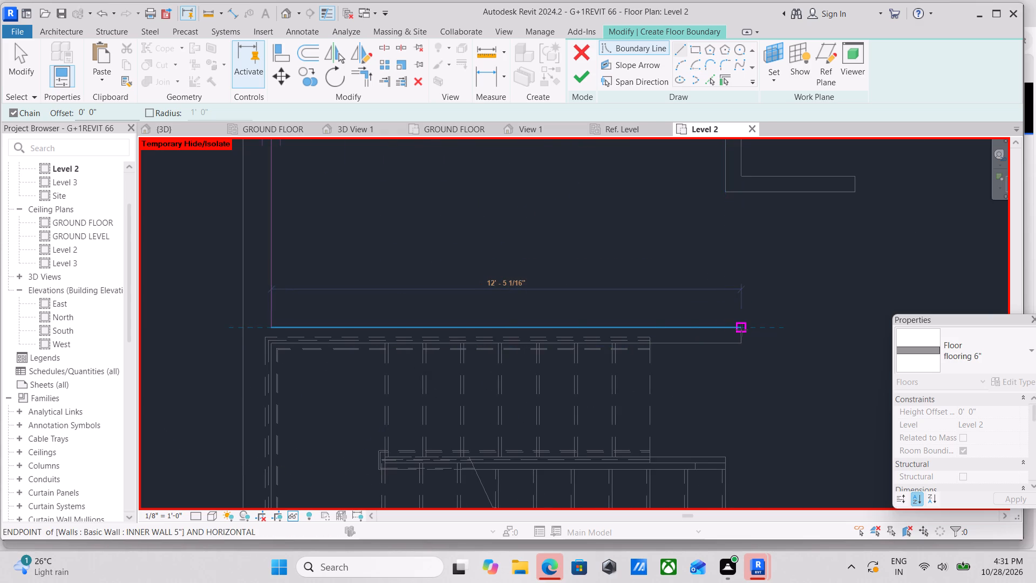
{"action": "left_click", "coordinate": [741, 330]}
{"action": "left_click", "coordinate": [745, 343]}
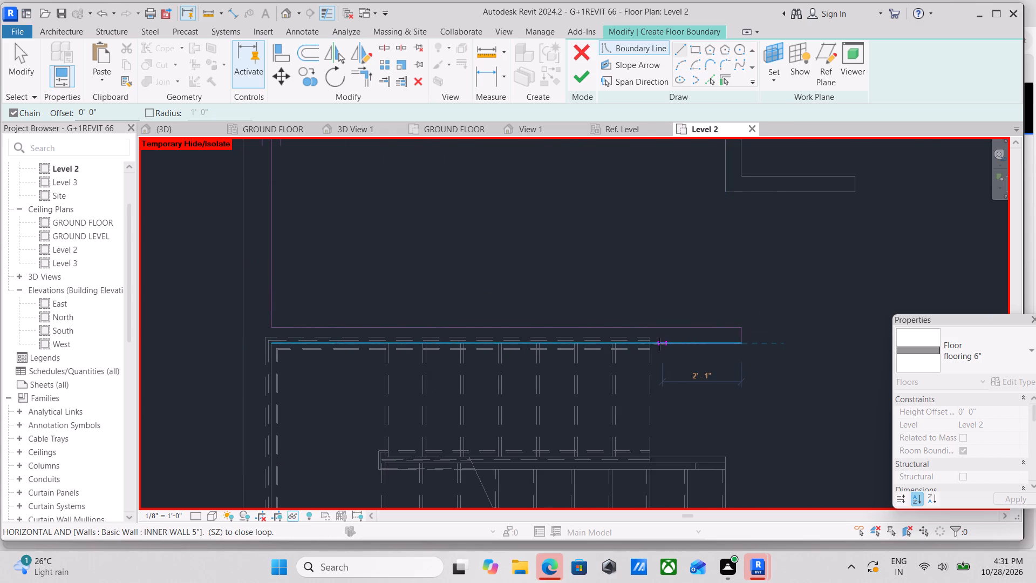
{"action": "left_click", "coordinate": [656, 345]}
Continue the floor boundary around both stair flights' open ends, stepping 2'-0" between them, and around the 5" stair wall's end to the adjoining wall corner.
{"action": "middle_click_drag", "start_coordinate": [660, 399], "coordinate": [636, 304]}
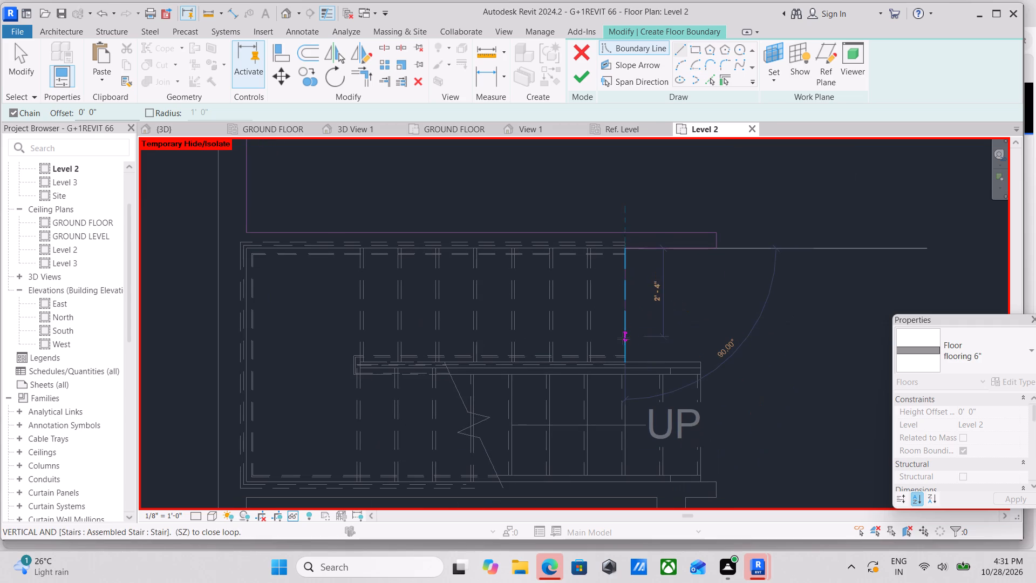
{"action": "scroll", "coordinate": [626, 362], "scroll_direction": "up", "scroll_amount": 3}
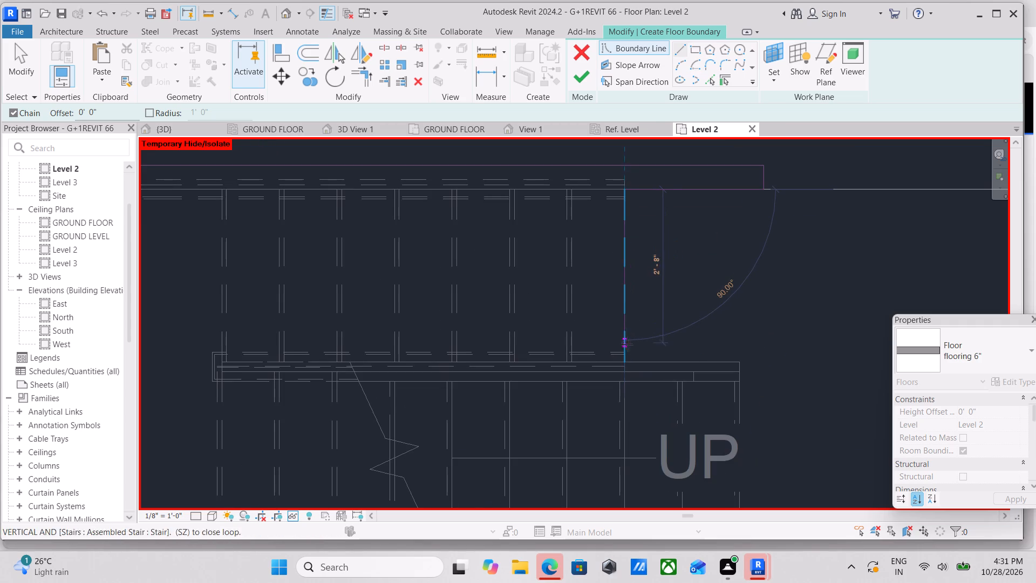
{"action": "left_click", "coordinate": [625, 359]}
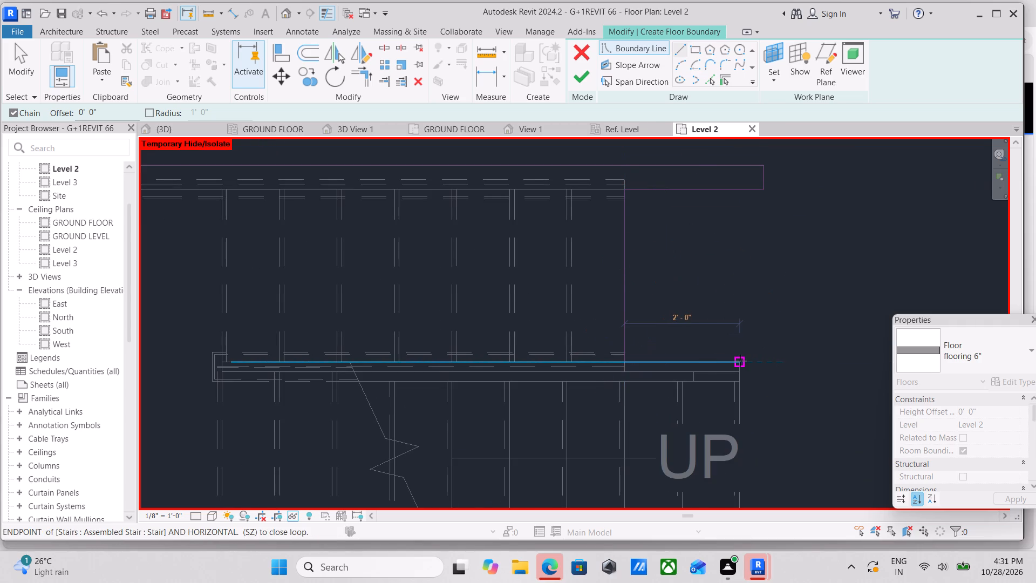
{"action": "left_click", "coordinate": [740, 361]}
{"action": "middle_click_drag", "start_coordinate": [740, 379], "coordinate": [758, 272]}
{"action": "scroll", "coordinate": [759, 267], "scroll_direction": "down", "scroll_amount": 2}
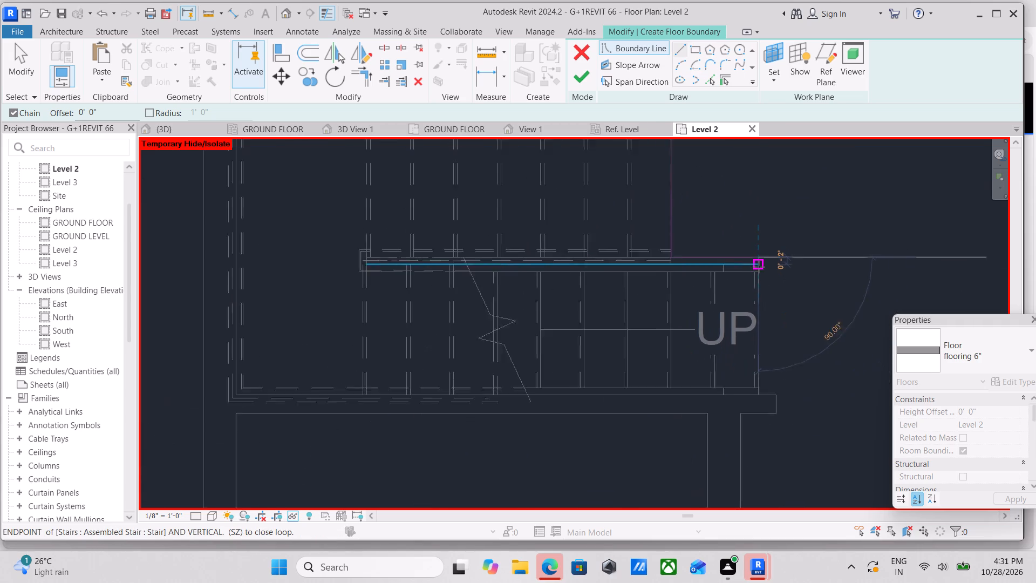
{"action": "scroll", "coordinate": [759, 267], "scroll_direction": "down", "scroll_amount": 1}
{"action": "scroll", "coordinate": [778, 249], "scroll_direction": "up", "scroll_amount": 3}
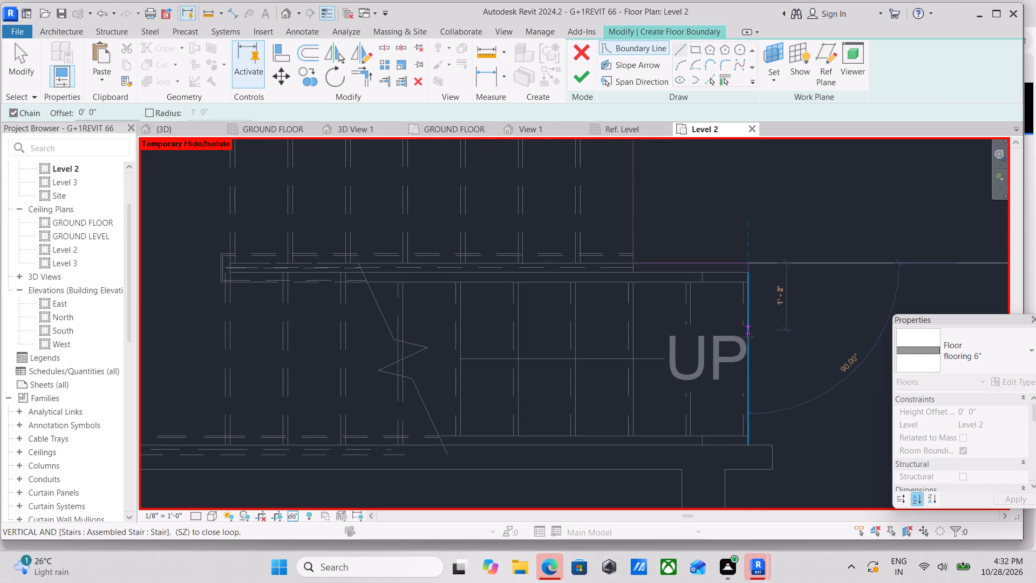
{"action": "middle_click_drag", "start_coordinate": [748, 367], "coordinate": [748, 350]}
{"action": "middle_click_drag", "start_coordinate": [761, 351], "coordinate": [749, 269]}
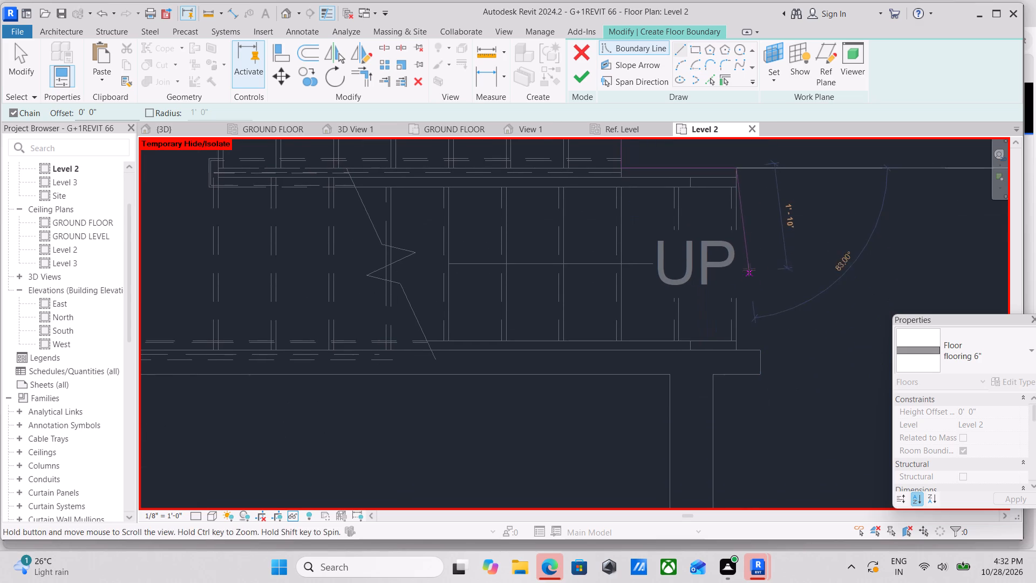
{"action": "middle_click_drag", "start_coordinate": [749, 269], "coordinate": [749, 270]}
{"action": "left_click", "coordinate": [735, 349]}
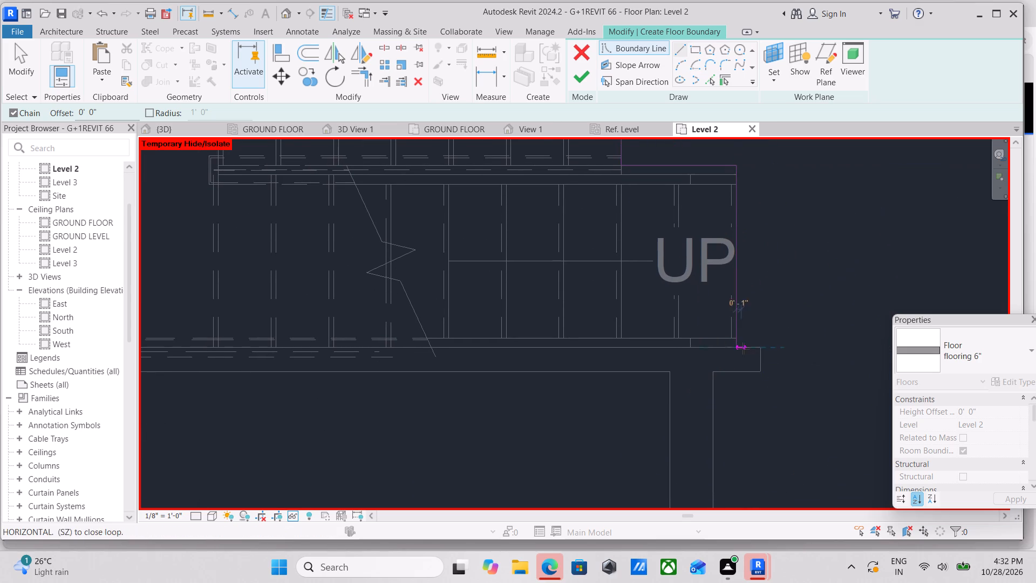
{"action": "left_click", "coordinate": [760, 347]}
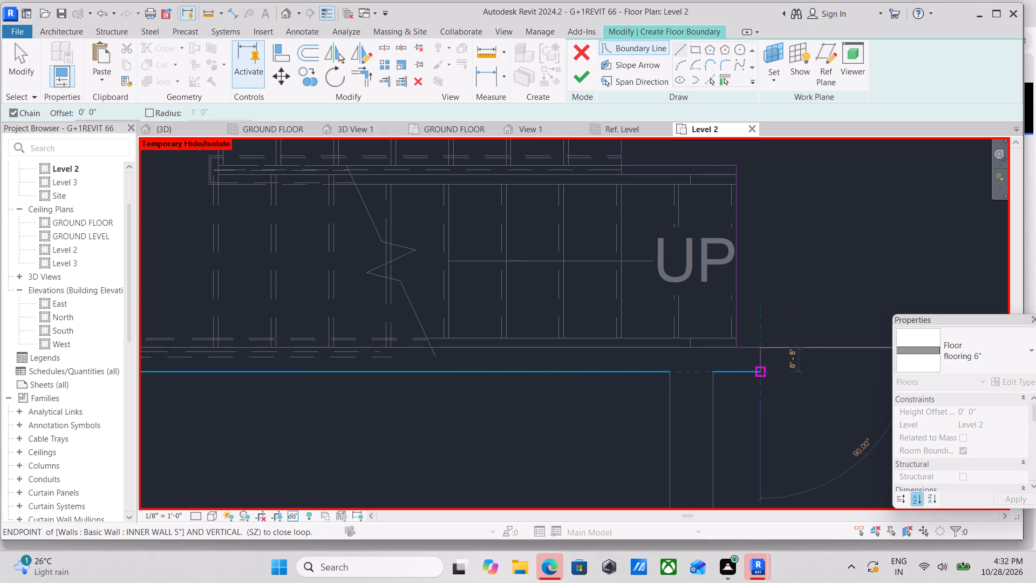
{"action": "left_click", "coordinate": [762, 373]}
{"action": "left_click", "coordinate": [714, 372]}
Continue the boundary down the adjoining wall, about 5'-2" along the inner wall, 6'-0" down the passage side, and across to the 9" wall.
{"action": "scroll", "coordinate": [715, 382], "scroll_direction": "down", "scroll_amount": 3}
{"action": "middle_click_drag", "start_coordinate": [715, 382], "coordinate": [713, 330]}
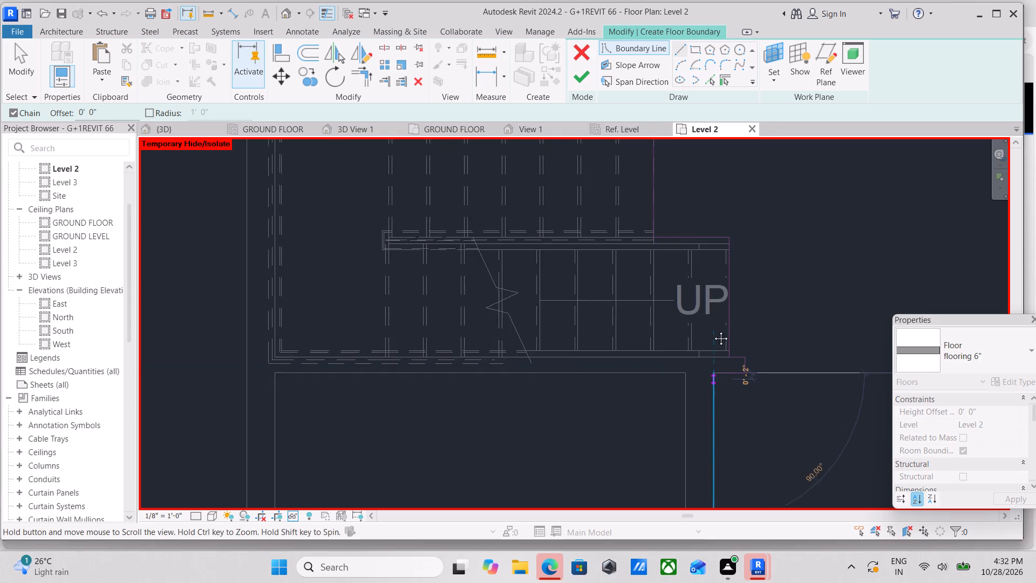
{"action": "middle_click_drag", "start_coordinate": [713, 330], "coordinate": [707, 251]}
{"action": "scroll", "coordinate": [710, 376], "scroll_direction": "down", "scroll_amount": 4}
{"action": "middle_click_drag", "start_coordinate": [710, 377], "coordinate": [669, 239]}
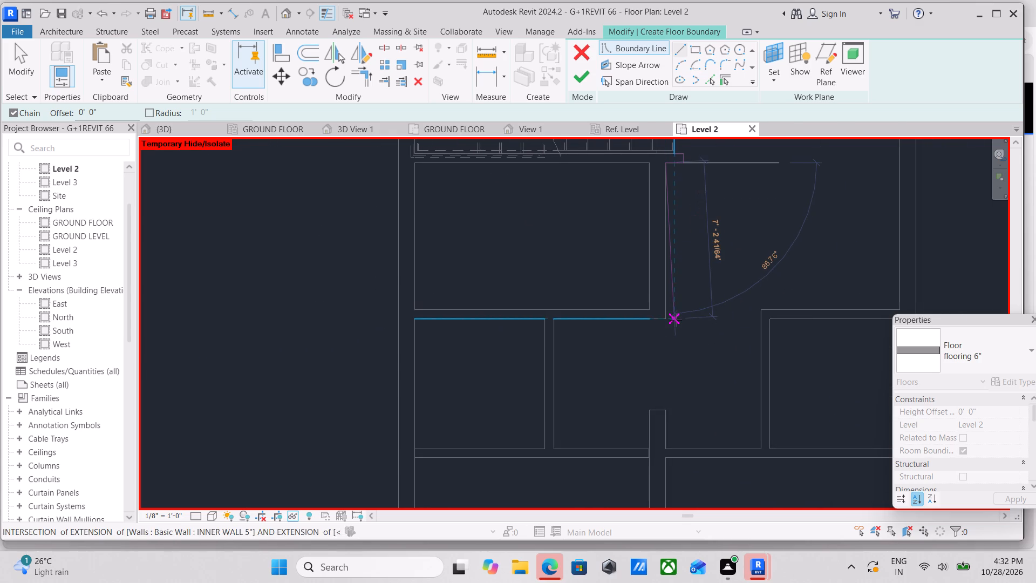
{"action": "left_click", "coordinate": [670, 320]}
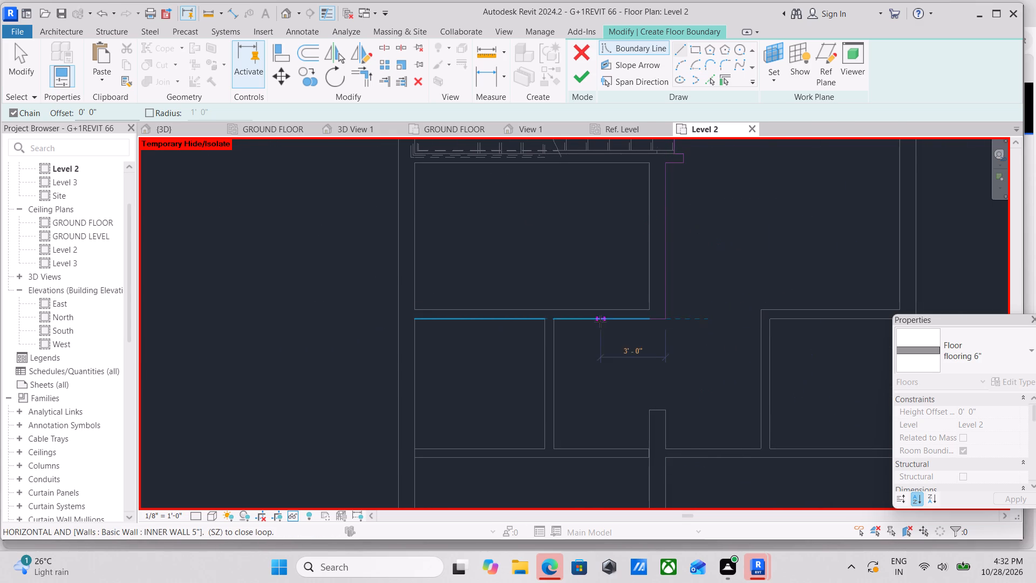
{"action": "left_click", "coordinate": [552, 321]}
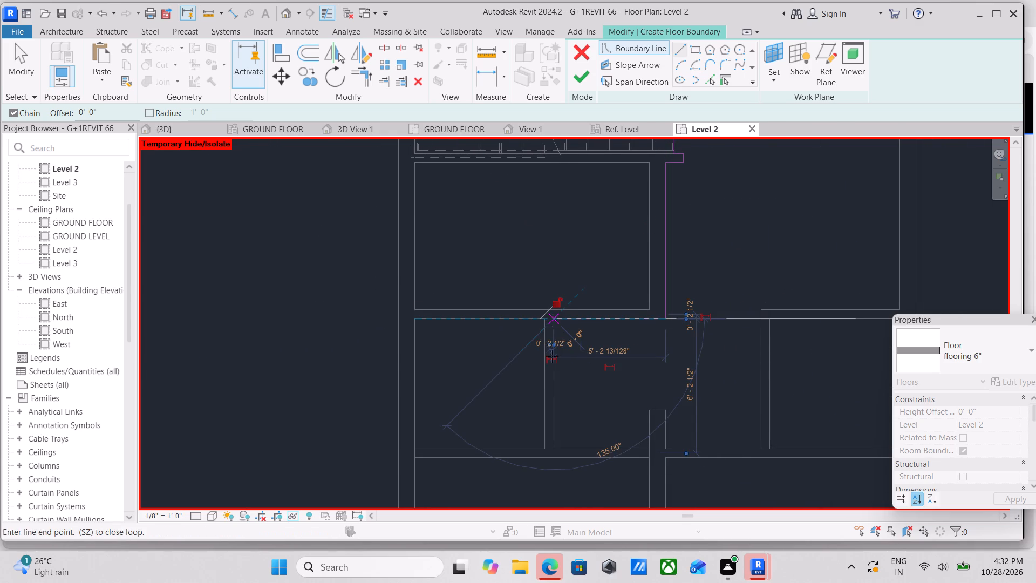
{"action": "left_click", "coordinate": [556, 448]}
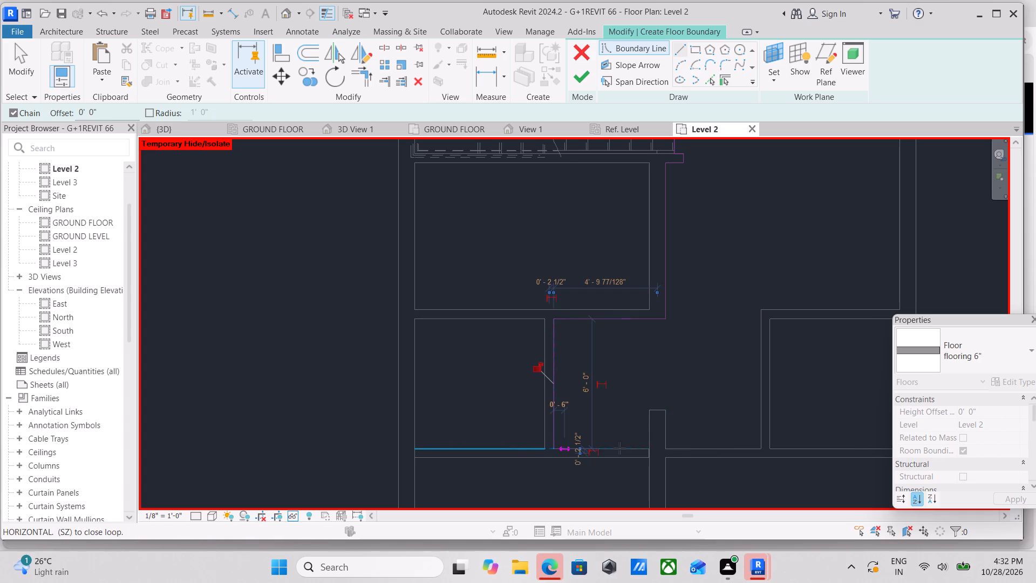
{"action": "left_click", "coordinate": [647, 448]}
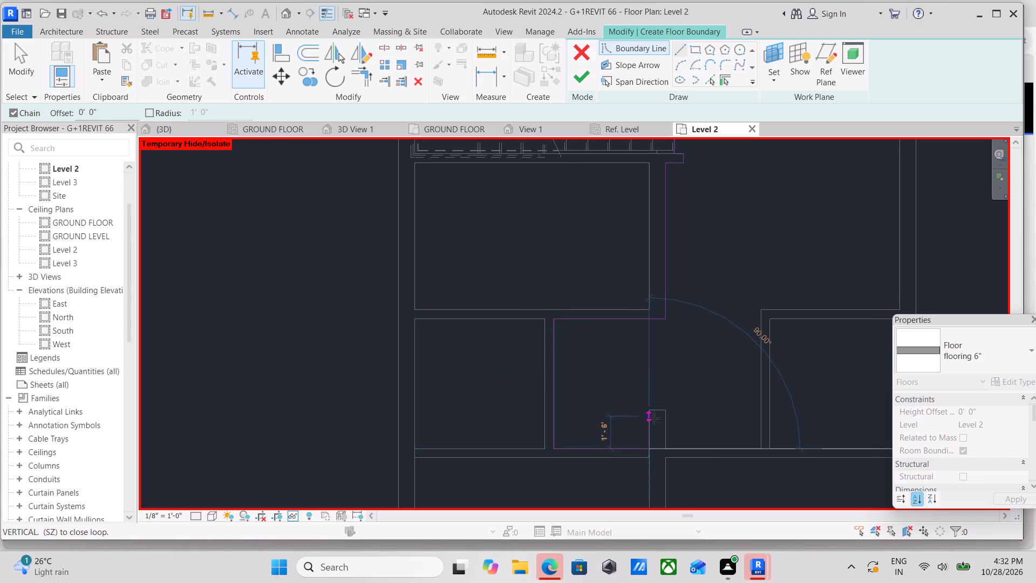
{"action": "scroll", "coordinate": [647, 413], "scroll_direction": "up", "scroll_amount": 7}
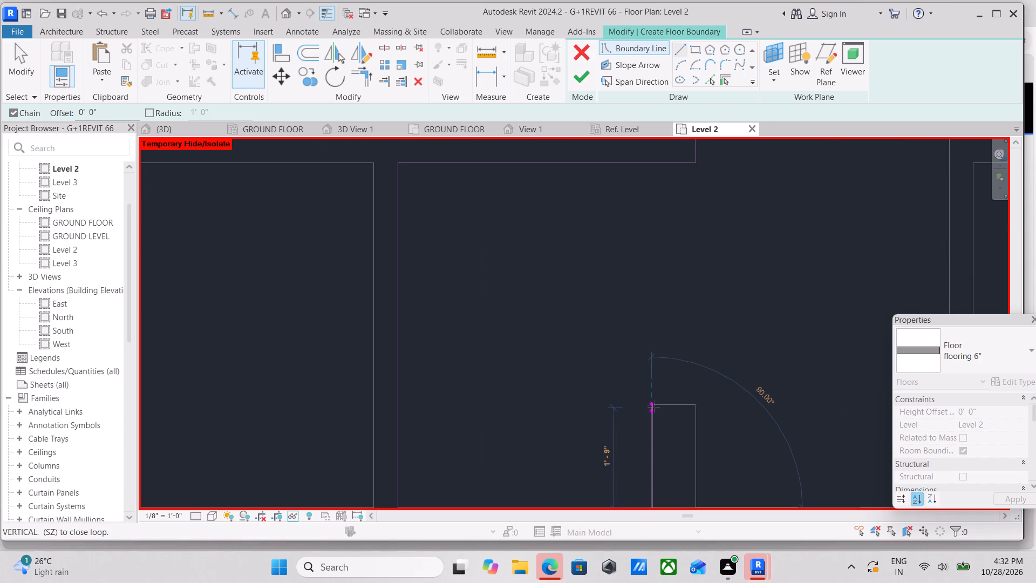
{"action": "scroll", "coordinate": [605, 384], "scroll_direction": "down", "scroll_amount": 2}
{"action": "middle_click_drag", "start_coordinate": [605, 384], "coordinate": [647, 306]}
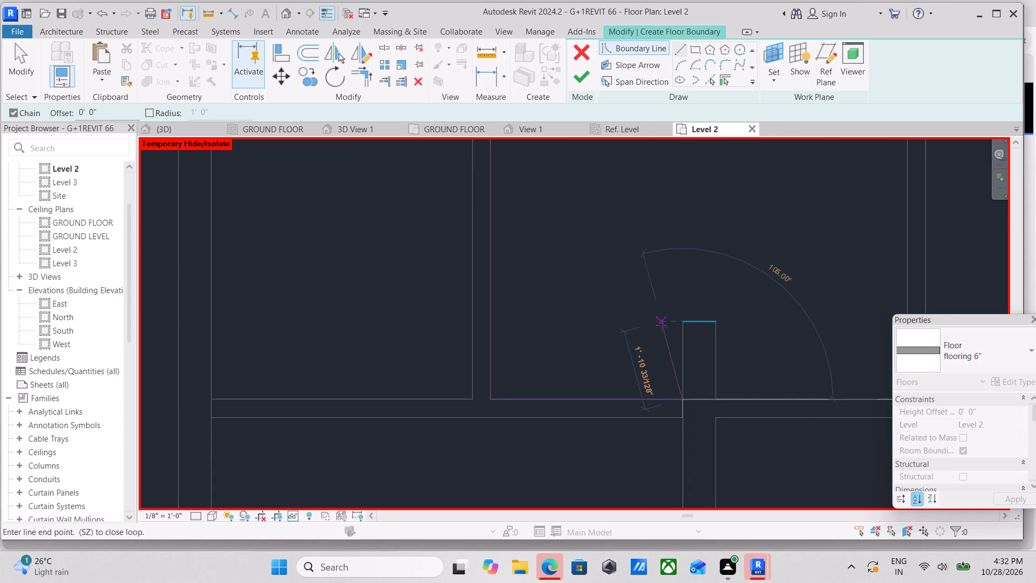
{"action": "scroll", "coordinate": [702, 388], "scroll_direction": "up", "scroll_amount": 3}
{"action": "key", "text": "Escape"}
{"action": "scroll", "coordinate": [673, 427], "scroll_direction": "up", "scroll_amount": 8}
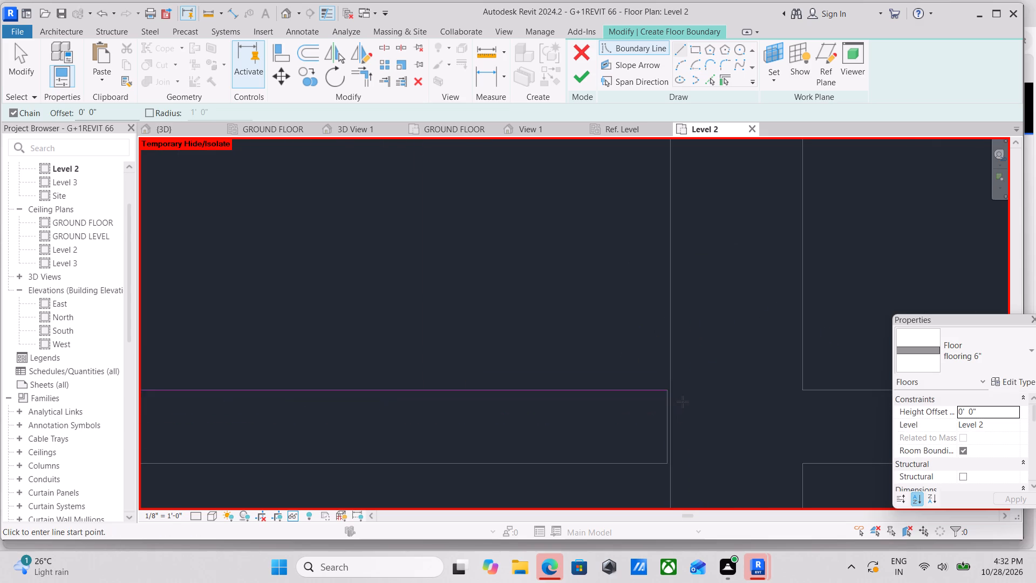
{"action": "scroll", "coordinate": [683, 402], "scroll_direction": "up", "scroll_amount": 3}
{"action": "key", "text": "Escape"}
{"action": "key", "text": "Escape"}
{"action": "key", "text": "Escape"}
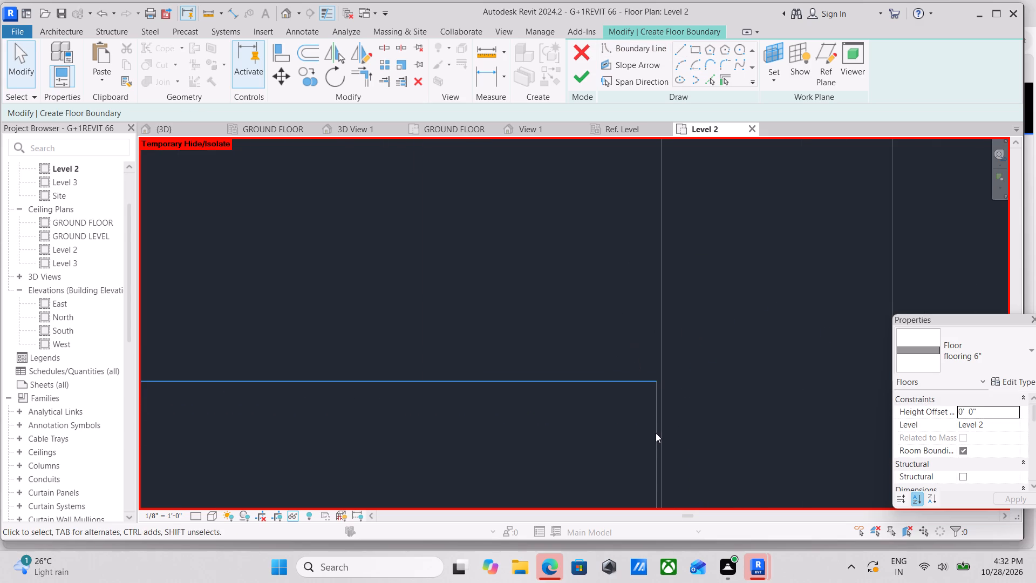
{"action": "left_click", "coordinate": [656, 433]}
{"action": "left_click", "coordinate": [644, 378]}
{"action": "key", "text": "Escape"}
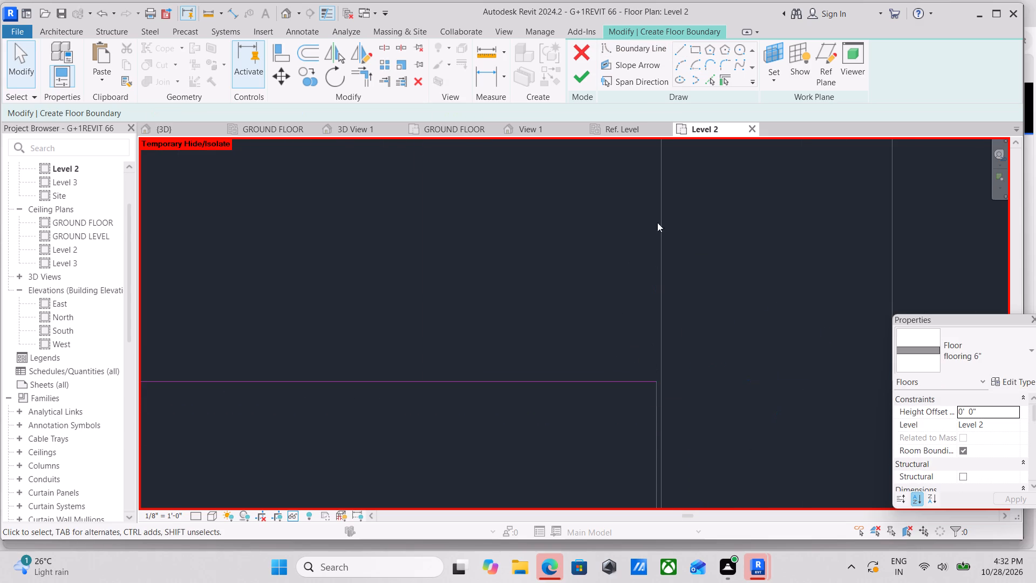
Restart the boundary line from its open end and trace the projecting 9" wall stub: 1'-9 1/2" up, 9" across, and back down.
{"action": "left_click", "coordinate": [681, 43]}
{"action": "left_click", "coordinate": [673, 48]}
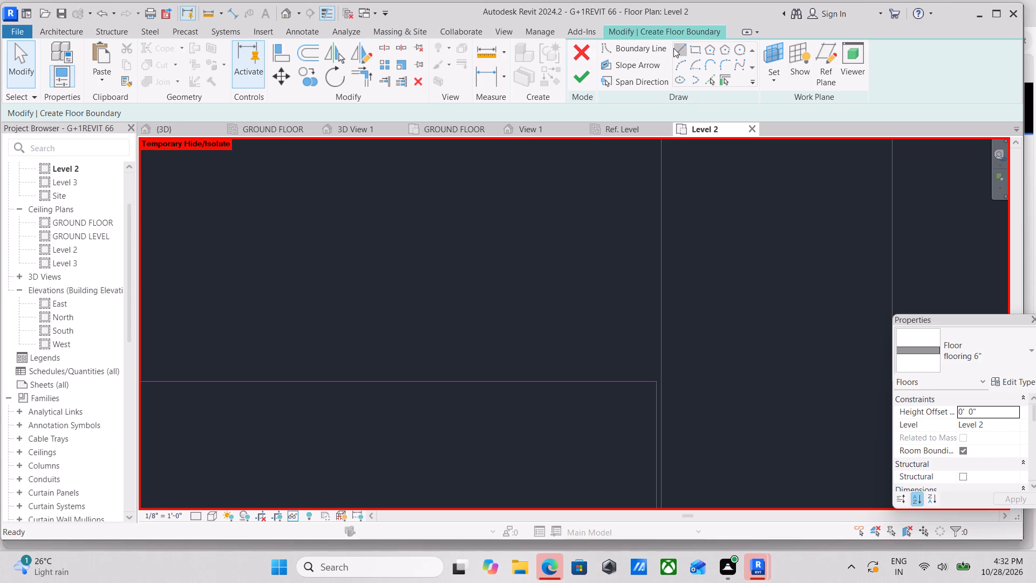
{"action": "left_click", "coordinate": [659, 386]}
{"action": "scroll", "coordinate": [667, 378], "scroll_direction": "up", "scroll_amount": 4}
{"action": "left_click", "coordinate": [657, 383]}
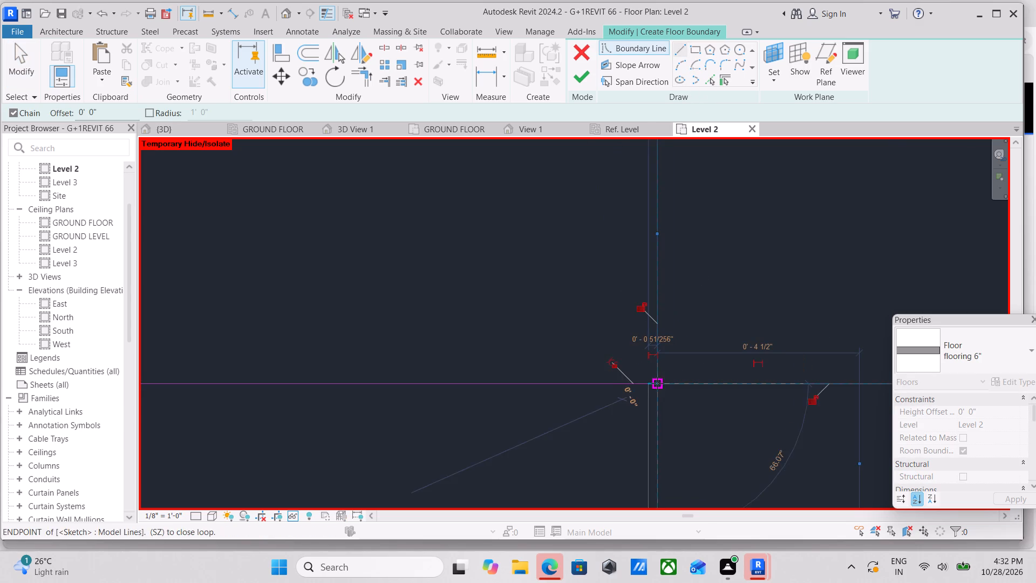
{"action": "scroll", "coordinate": [663, 287], "scroll_direction": "down", "scroll_amount": 1}
{"action": "middle_click_drag", "start_coordinate": [663, 287], "coordinate": [669, 432]}
{"action": "scroll", "coordinate": [679, 349], "scroll_direction": "down", "scroll_amount": 6}
{"action": "middle_click_drag", "start_coordinate": [679, 354], "coordinate": [675, 401]}
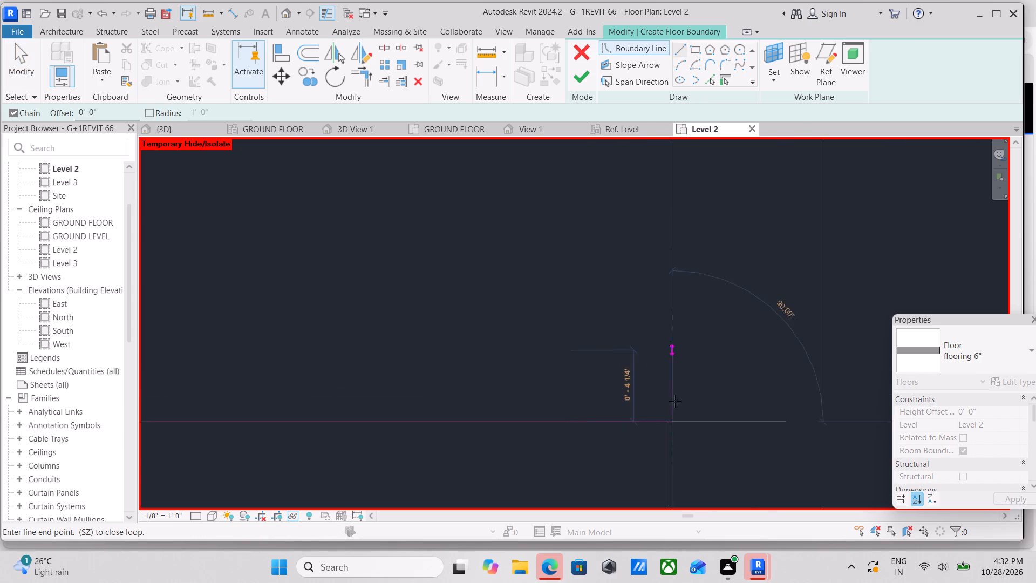
{"action": "middle_click_drag", "start_coordinate": [675, 401], "coordinate": [706, 570]}
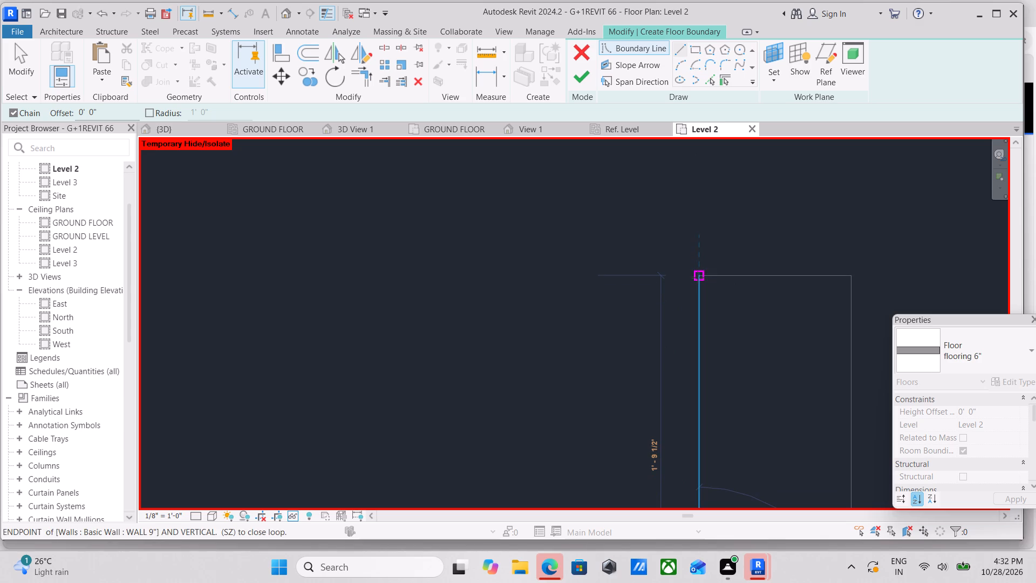
{"action": "left_click", "coordinate": [700, 277]}
{"action": "left_click", "coordinate": [853, 276]}
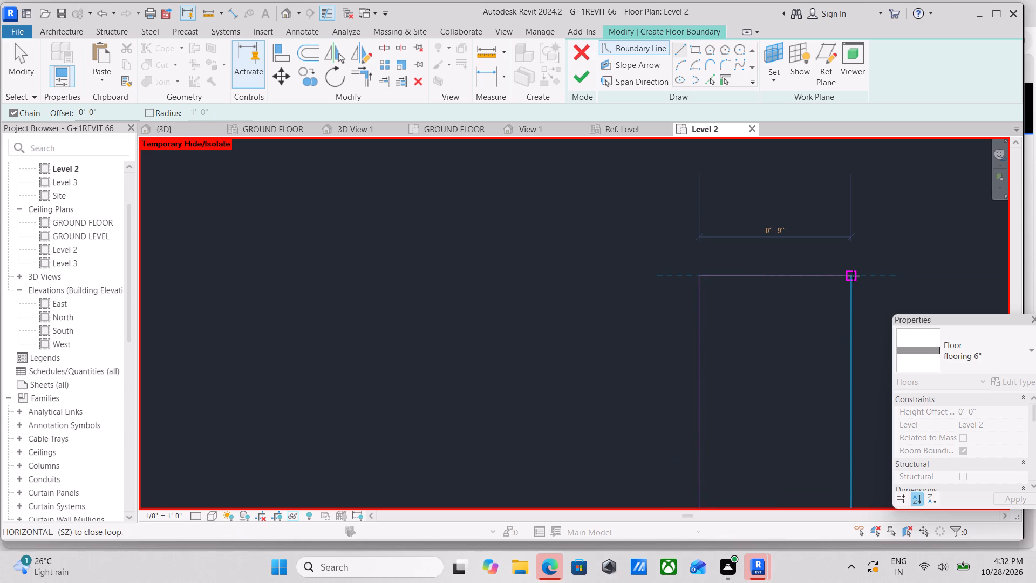
{"action": "scroll", "coordinate": [843, 365], "scroll_direction": "down", "scroll_amount": 2}
{"action": "middle_click_drag", "start_coordinate": [843, 365], "coordinate": [509, 322]}
{"action": "scroll", "coordinate": [514, 326], "scroll_direction": "down", "scroll_amount": 7}
{"action": "middle_click_drag", "start_coordinate": [527, 380], "coordinate": [527, 369]}
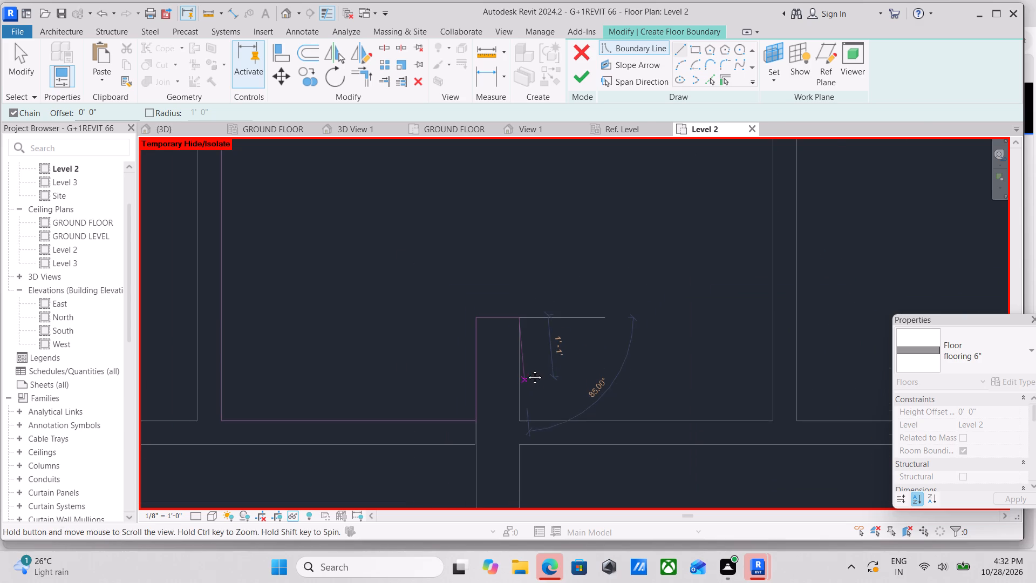
{"action": "middle_click_drag", "start_coordinate": [527, 369], "coordinate": [527, 367]}
{"action": "left_click", "coordinate": [520, 406]}
Continue the boundary along the inner wall face to the opposite room, up to that room's outer corner, and across to the 9" outer wall.
{"action": "middle_click_drag", "start_coordinate": [689, 404], "coordinate": [622, 419]}
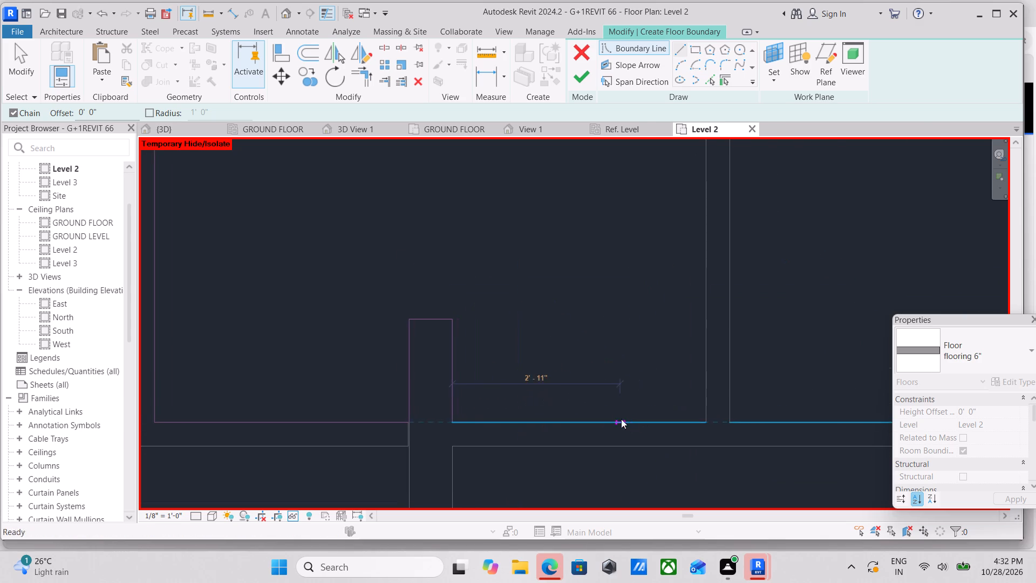
{"action": "left_click", "coordinate": [707, 419]}
{"action": "scroll", "coordinate": [718, 263], "scroll_direction": "down", "scroll_amount": 2}
{"action": "middle_click_drag", "start_coordinate": [718, 263], "coordinate": [679, 505]}
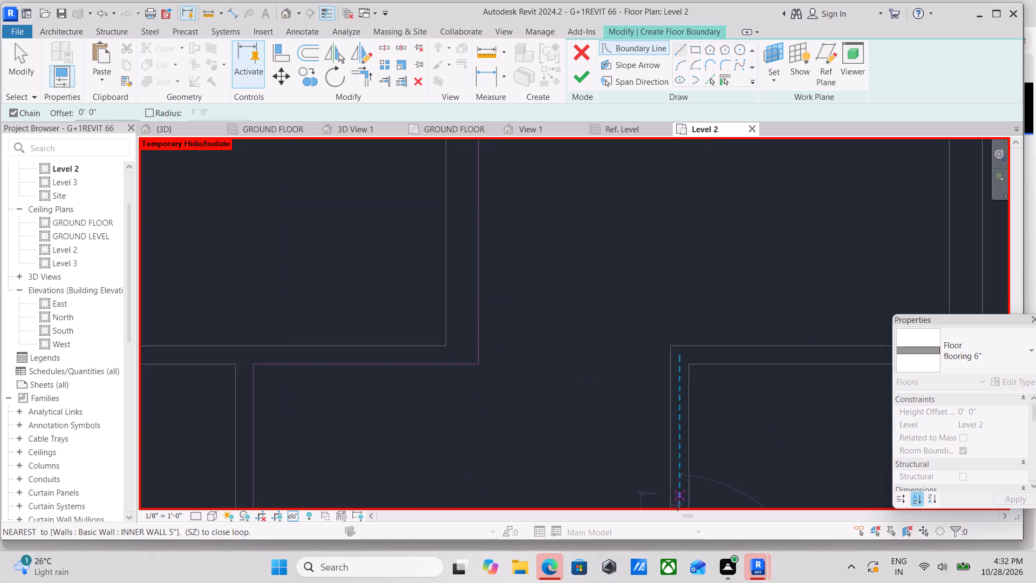
{"action": "scroll", "coordinate": [668, 491], "scroll_direction": "down", "scroll_amount": 4}
{"action": "middle_click_drag", "start_coordinate": [668, 491], "coordinate": [670, 526]}
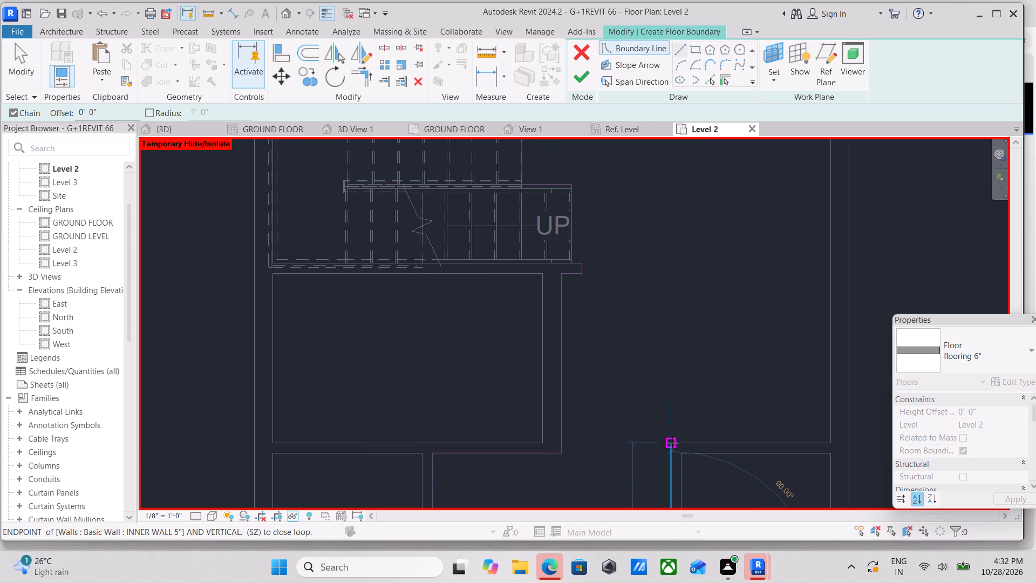
{"action": "left_click", "coordinate": [672, 442]}
{"action": "middle_click_drag", "start_coordinate": [739, 442], "coordinate": [578, 463]}
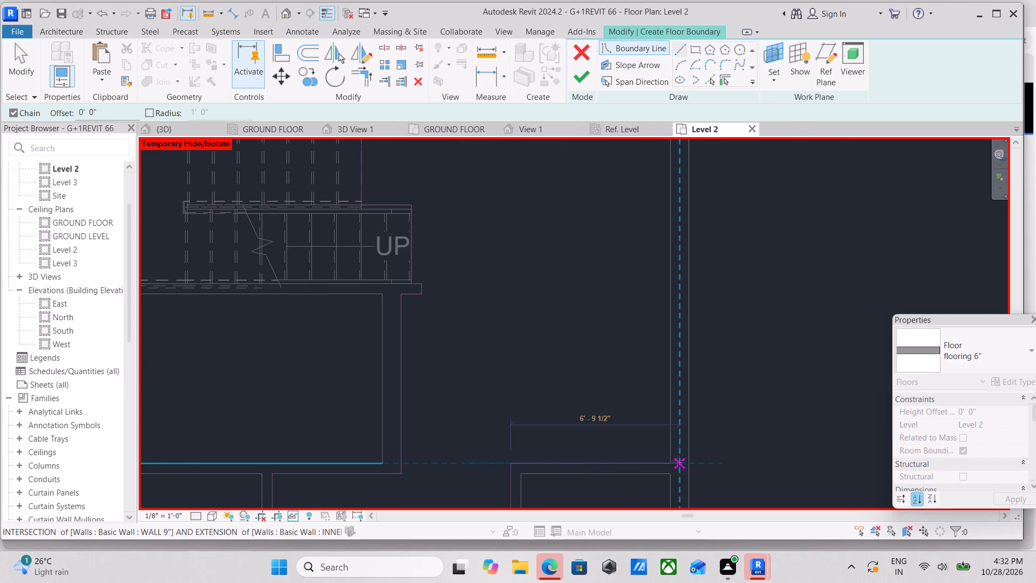
{"action": "left_click", "coordinate": [674, 461]}
Continue the boundary up the 9" outer wall's inner face to the 5" wall stub, along it to its open end, and 5" around the end.
{"action": "scroll", "coordinate": [661, 325], "scroll_direction": "down", "scroll_amount": 1}
{"action": "middle_click_drag", "start_coordinate": [661, 325], "coordinate": [694, 516]}
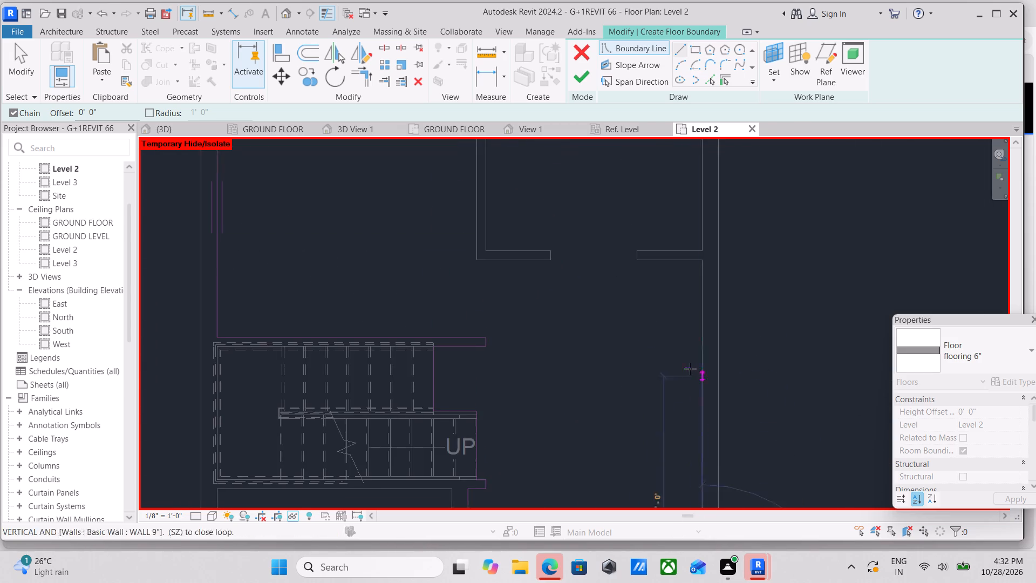
{"action": "scroll", "coordinate": [690, 369], "scroll_direction": "down", "scroll_amount": 1}
{"action": "middle_click_drag", "start_coordinate": [690, 369], "coordinate": [710, 468]}
{"action": "scroll", "coordinate": [724, 382], "scroll_direction": "up", "scroll_amount": 3}
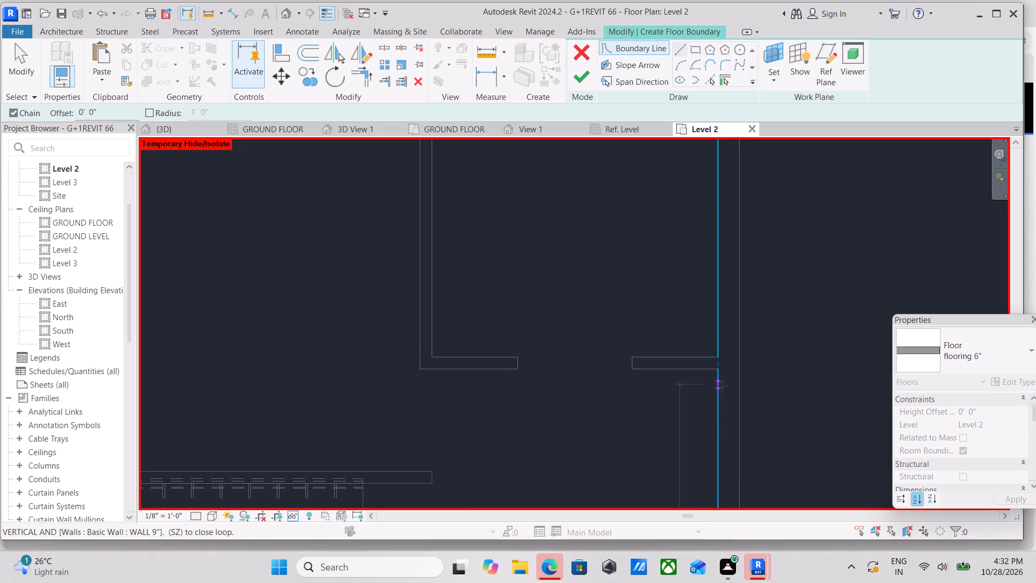
{"action": "scroll", "coordinate": [719, 379], "scroll_direction": "up", "scroll_amount": 2}
{"action": "left_click", "coordinate": [721, 367]}
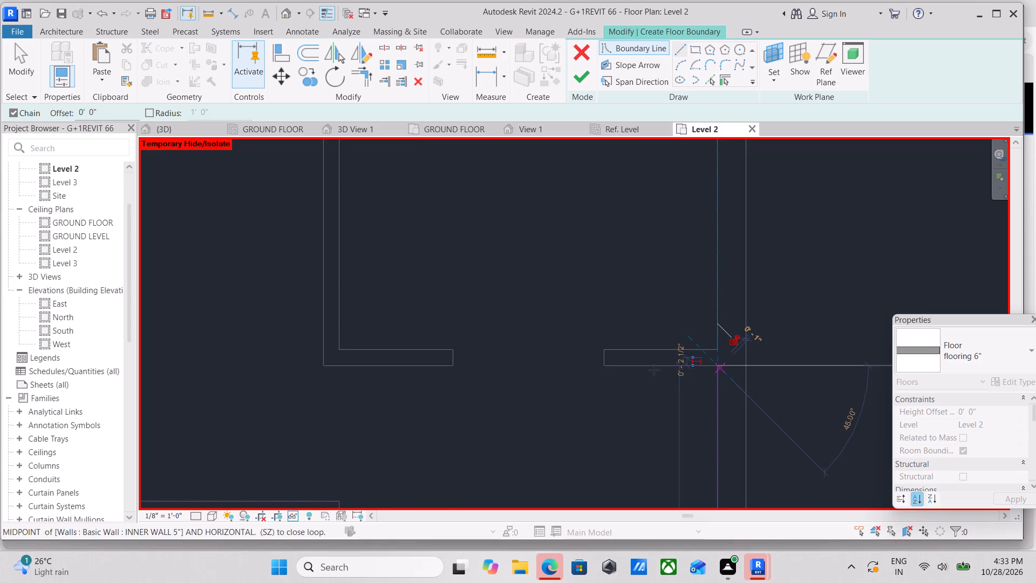
{"action": "left_click", "coordinate": [604, 365]}
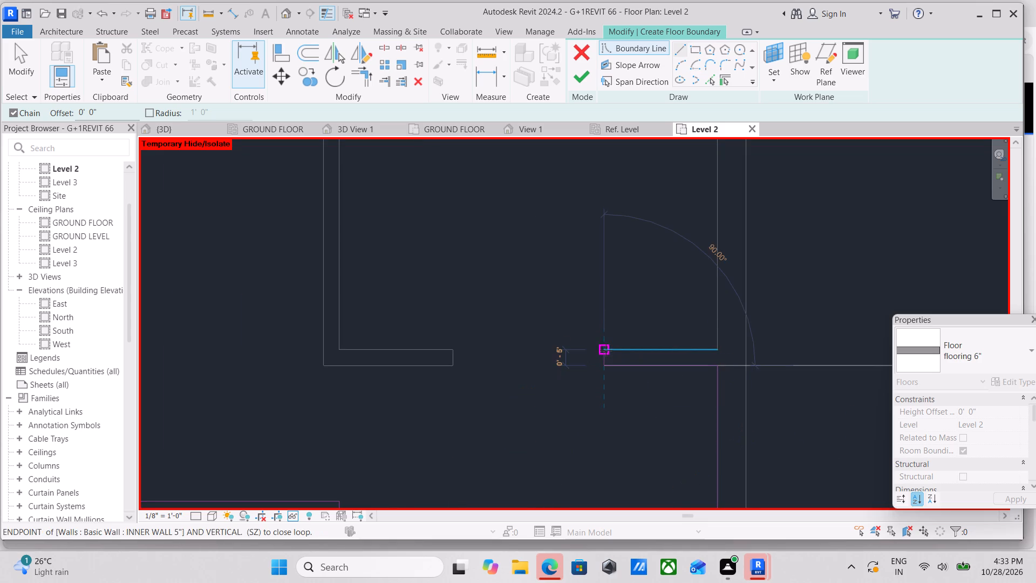
{"action": "left_click", "coordinate": [606, 350]}
Continue the boundary back along the stub to the 9" wall, and around the corner room's inner faces to its opposite inner corner by the doorway wall.
{"action": "scroll", "coordinate": [620, 354], "scroll_direction": "down", "scroll_amount": 6}
{"action": "scroll", "coordinate": [664, 342], "scroll_direction": "down", "scroll_amount": 4}
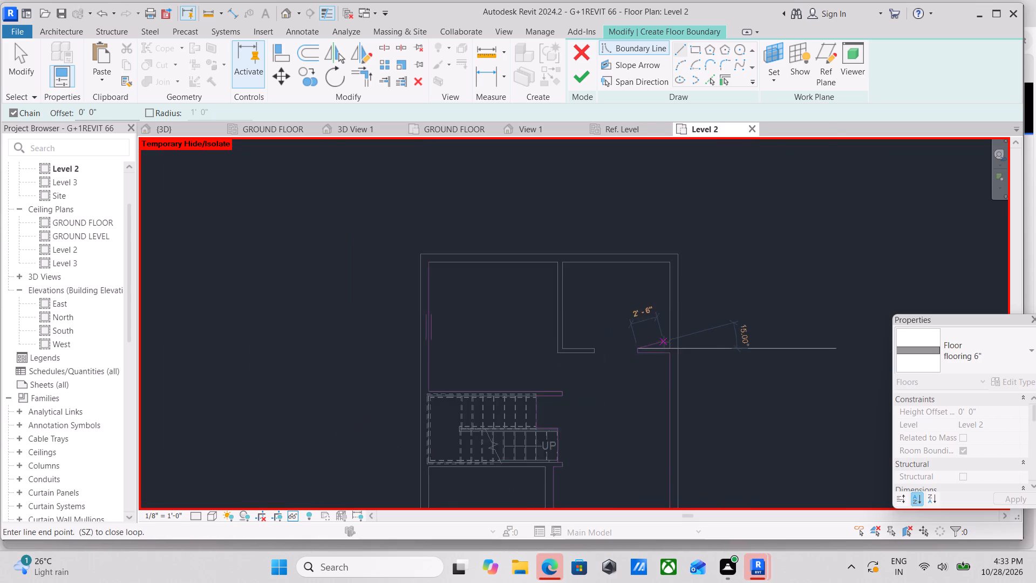
{"action": "scroll", "coordinate": [664, 342], "scroll_direction": "down", "scroll_amount": 4}
{"action": "middle_click_drag", "start_coordinate": [664, 365], "coordinate": [675, 342]}
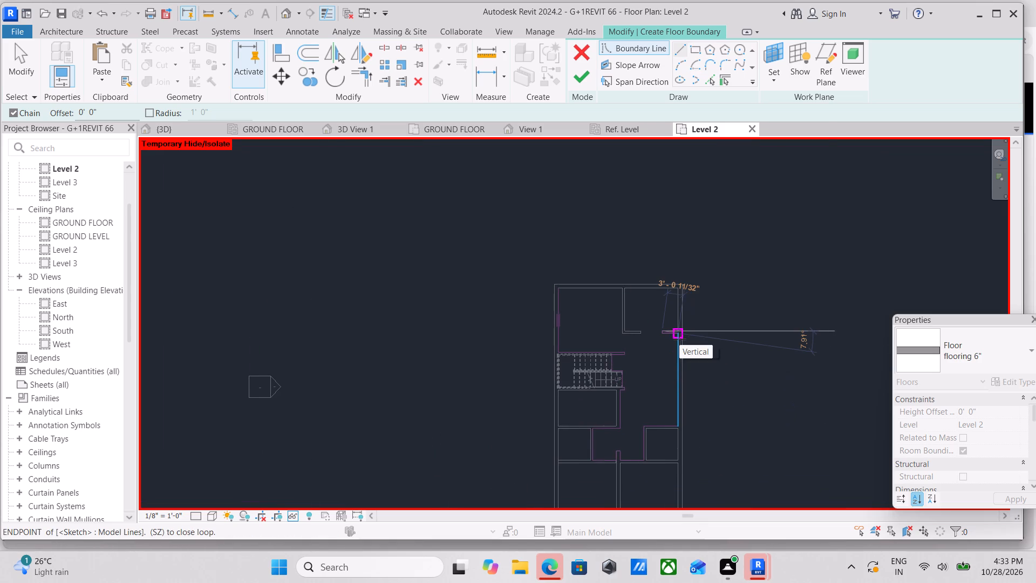
{"action": "scroll", "coordinate": [676, 315], "scroll_direction": "up", "scroll_amount": 2}
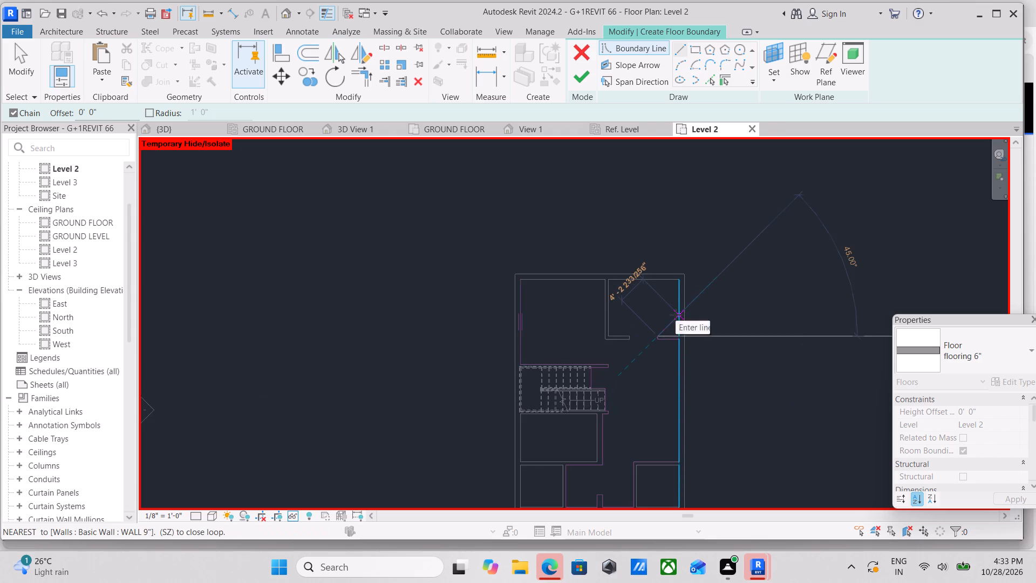
{"action": "scroll", "coordinate": [676, 315], "scroll_direction": "up", "scroll_amount": 10}
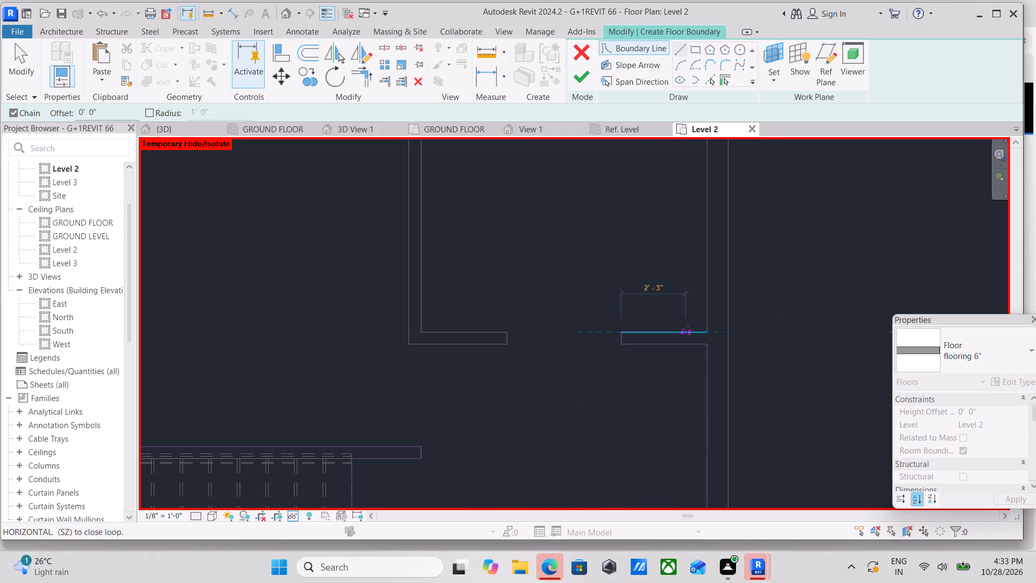
{"action": "left_click", "coordinate": [707, 334]}
{"action": "middle_click_drag", "start_coordinate": [701, 334], "coordinate": [679, 530]}
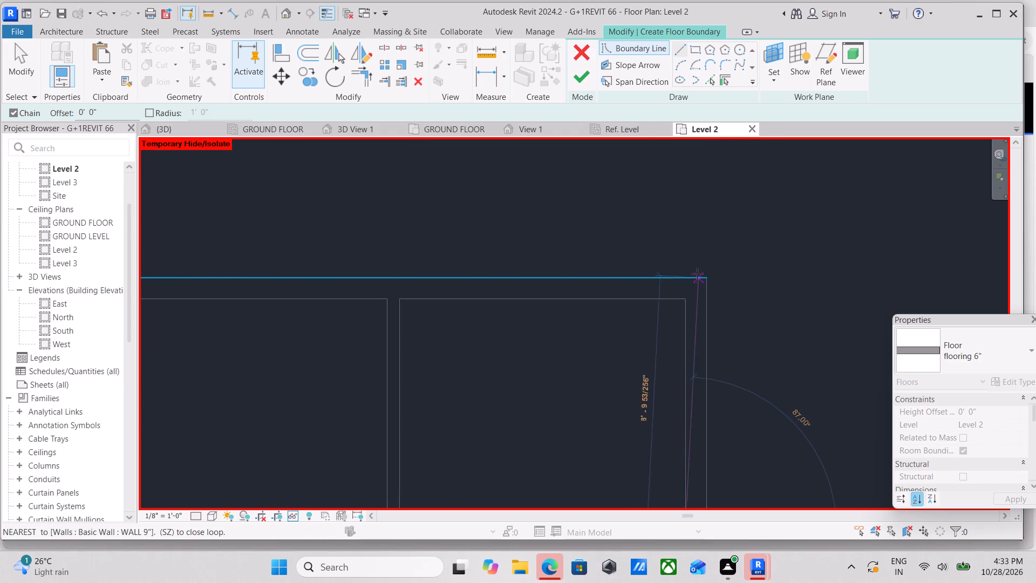
{"action": "left_click", "coordinate": [685, 300]}
{"action": "middle_click_drag", "start_coordinate": [502, 315], "coordinate": [591, 294]}
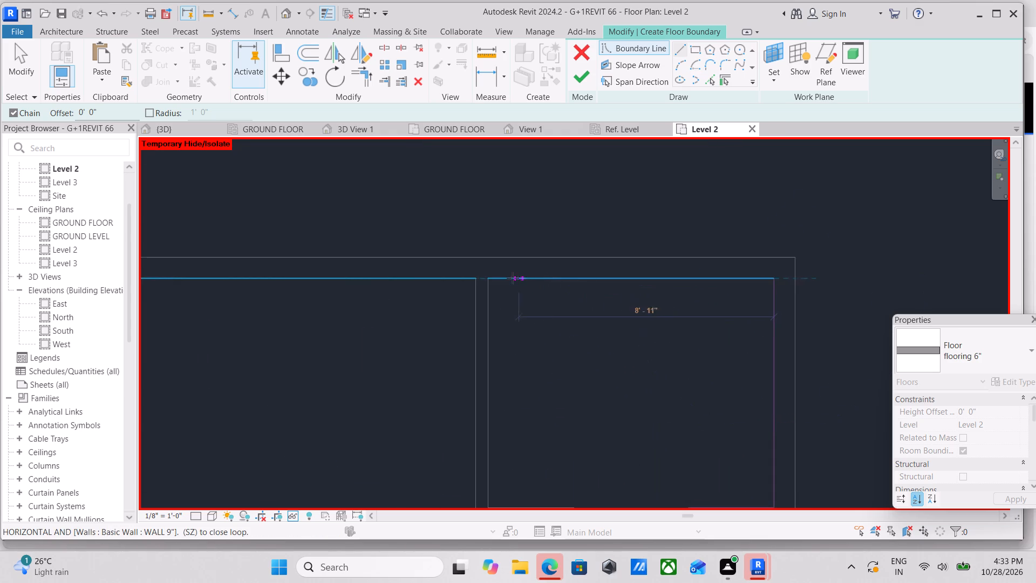
{"action": "left_click", "coordinate": [488, 278]}
{"action": "middle_click_drag", "start_coordinate": [513, 411], "coordinate": [489, 312]}
{"action": "scroll", "coordinate": [497, 351], "scroll_direction": "down", "scroll_amount": 1}
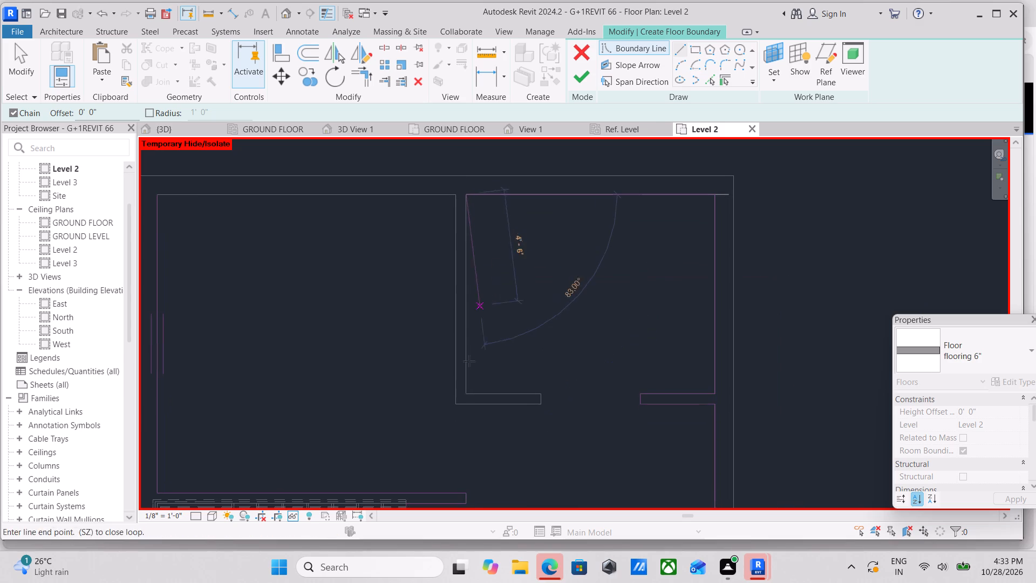
{"action": "left_click", "coordinate": [470, 394]}
Trace the facing stub 3'-0" out, 5" around and 3'-5" back, go up 8'-5 1/16" to the outer wall, and close with a 12'-0 1/16" line.
{"action": "left_click", "coordinate": [540, 390]}
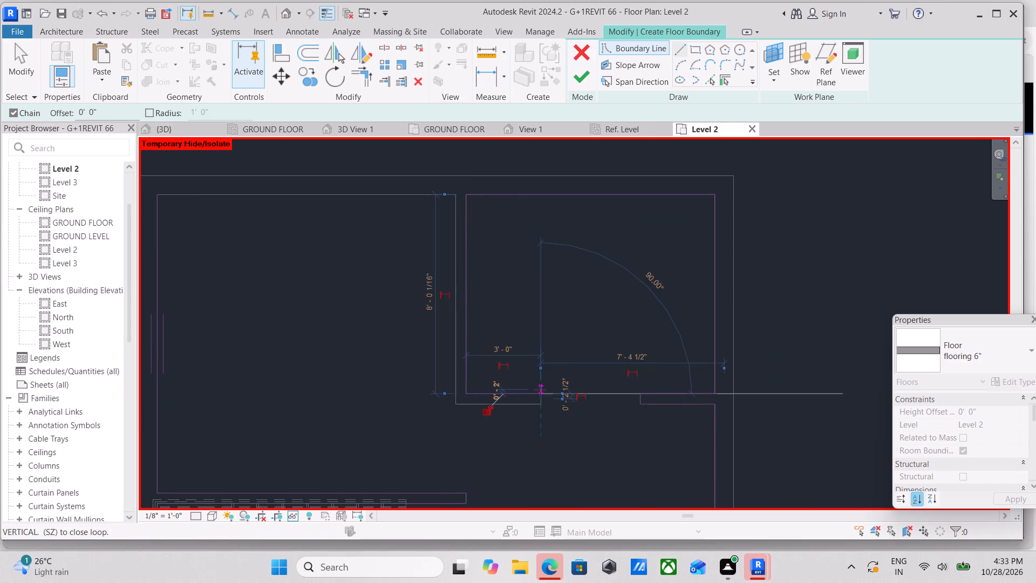
{"action": "left_click", "coordinate": [540, 405]}
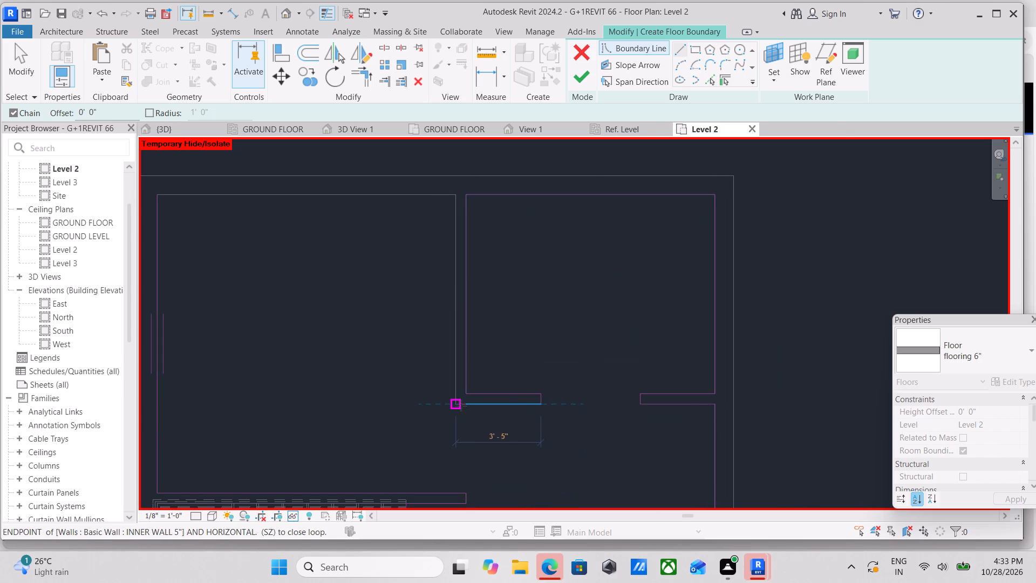
{"action": "left_click", "coordinate": [461, 405]}
{"action": "middle_click_drag", "start_coordinate": [459, 295], "coordinate": [467, 466]}
{"action": "scroll", "coordinate": [467, 466], "scroll_direction": "up", "scroll_amount": 1}
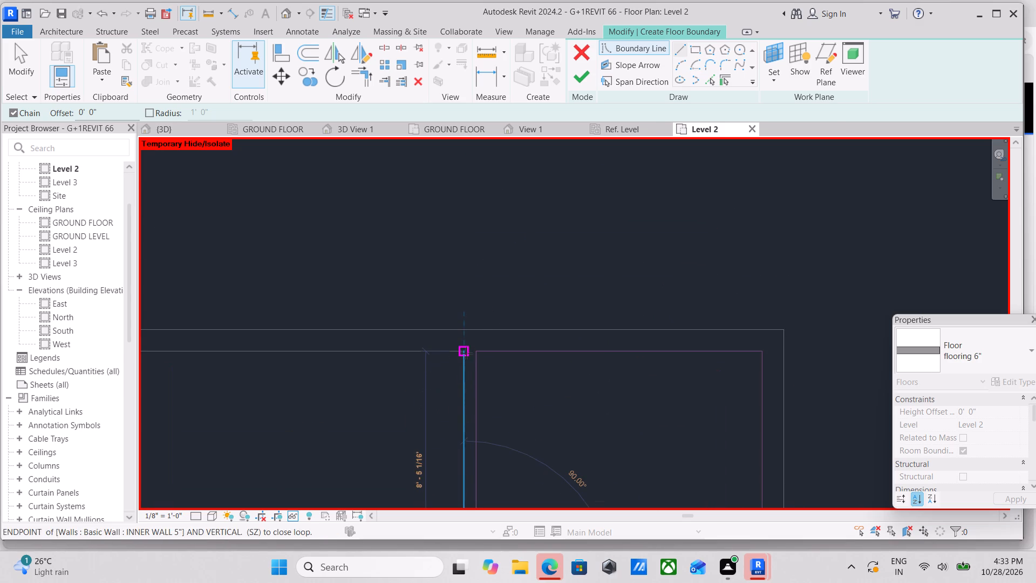
{"action": "left_click", "coordinate": [466, 353]}
{"action": "middle_click_drag", "start_coordinate": [305, 367], "coordinate": [623, 383]}
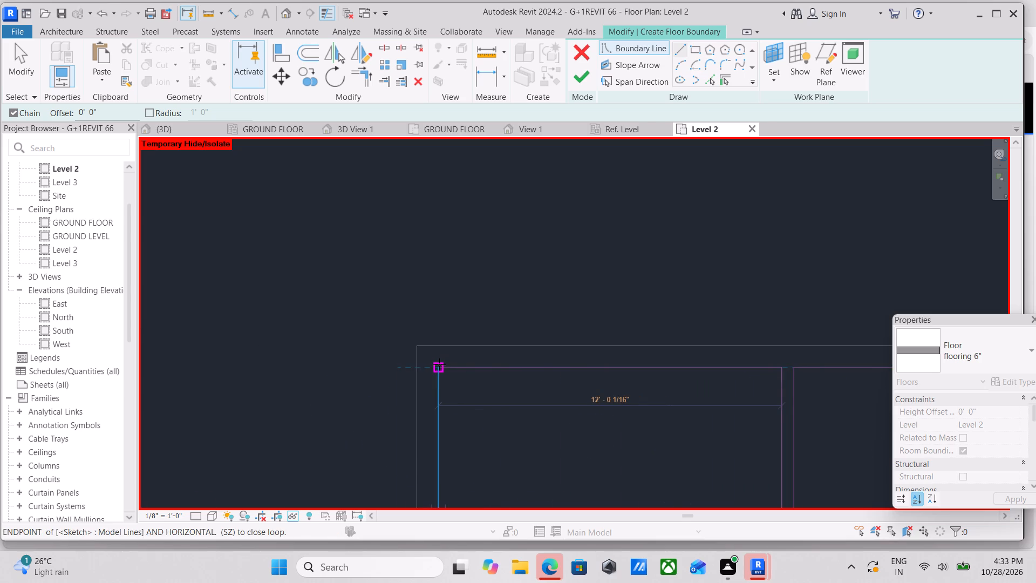
{"action": "left_click", "coordinate": [439, 364]}
{"action": "key", "text": "Escape"}
{"action": "scroll", "coordinate": [574, 300], "scroll_direction": "down", "scroll_amount": 7}
{"action": "key", "text": "Escape"}
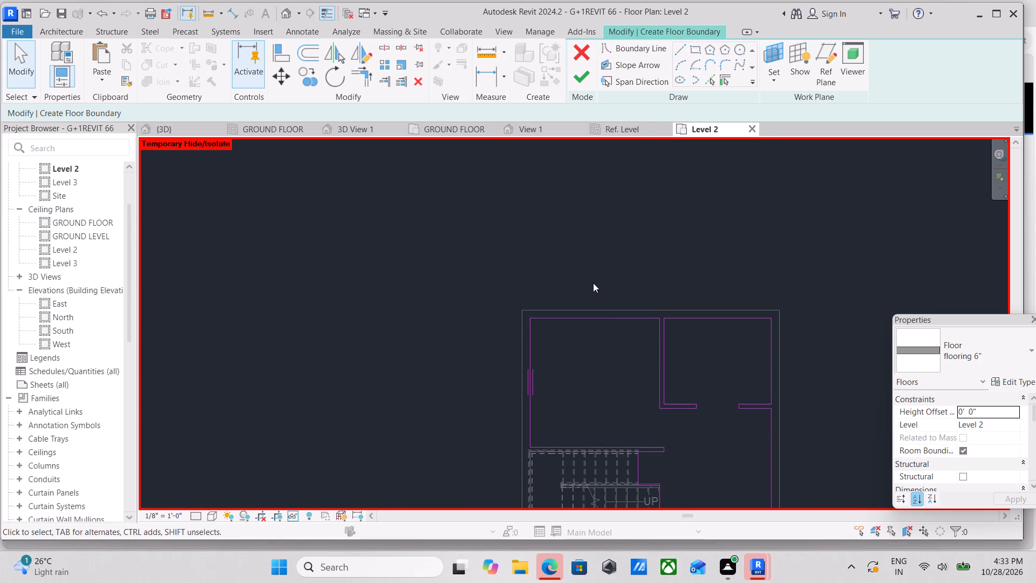
Finish the Level 2 floor sketch without attaching the walls to the floor's bottom.
{"action": "scroll", "coordinate": [603, 318], "scroll_direction": "down", "scroll_amount": 2}
{"action": "middle_click_drag", "start_coordinate": [568, 341], "coordinate": [610, 292]}
{"action": "middle_click_drag", "start_coordinate": [663, 431], "coordinate": [633, 377]}
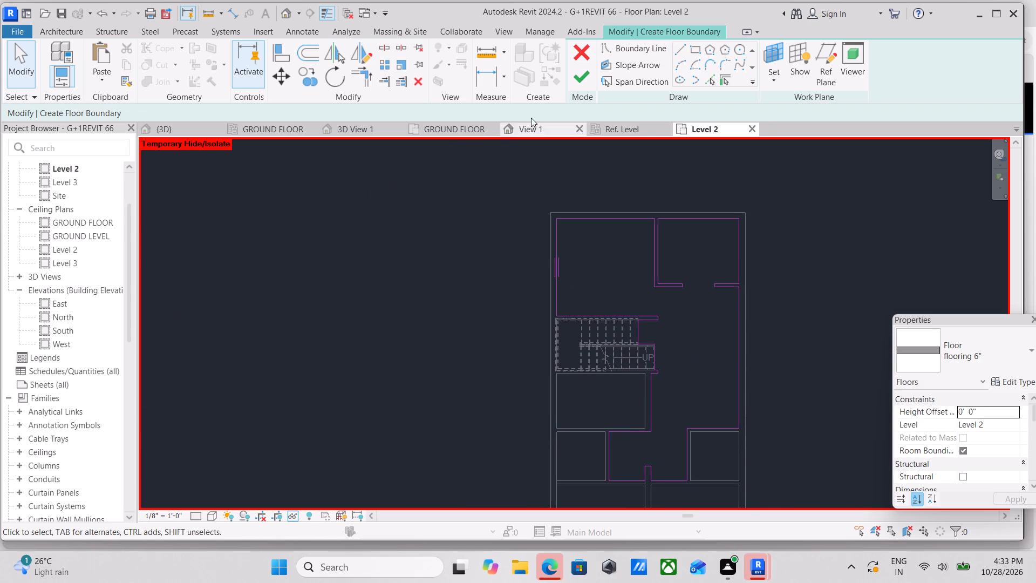
{"action": "left_click", "coordinate": [574, 78]}
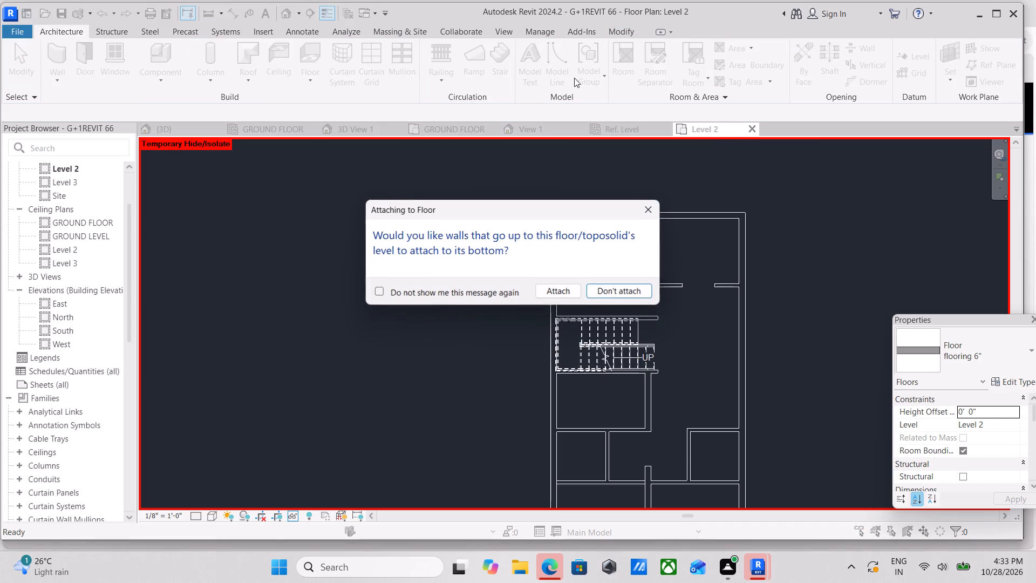
{"action": "left_click", "coordinate": [625, 291]}
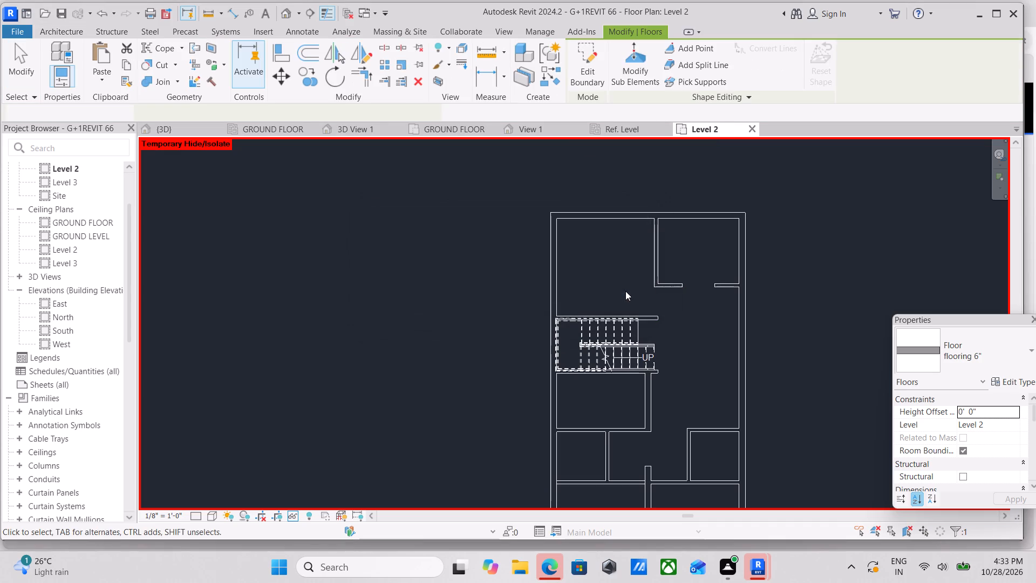
Start a new architectural floor with the 6" type and sketch a rectangular boundary inside the room directly below the staircase, 6'-9 1/2" deep.
{"action": "scroll", "coordinate": [642, 280], "scroll_direction": "down", "scroll_amount": 1}
{"action": "middle_click_drag", "start_coordinate": [642, 280], "coordinate": [651, 179]}
{"action": "scroll", "coordinate": [614, 301], "scroll_direction": "up", "scroll_amount": 2}
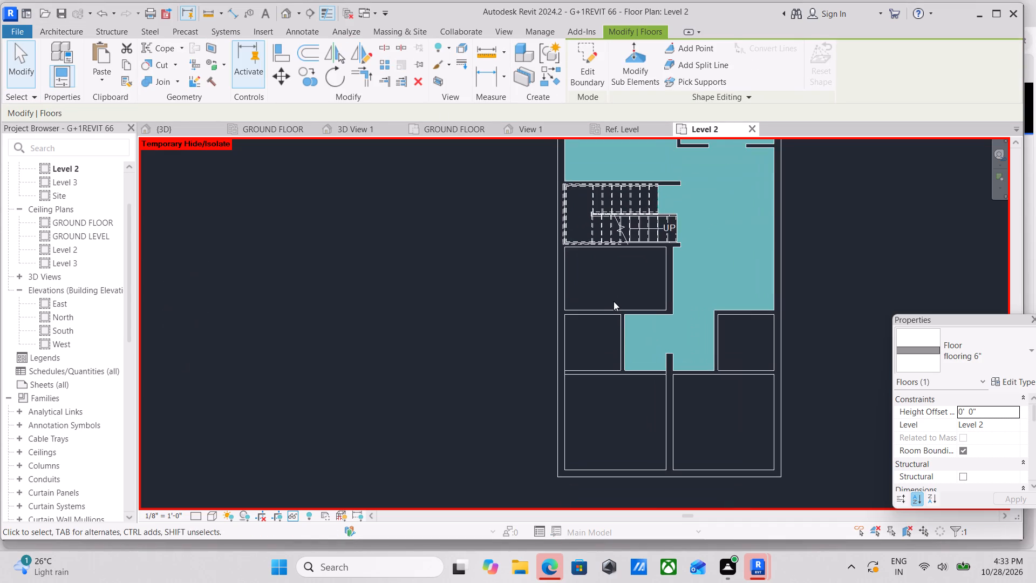
{"action": "middle_click_drag", "start_coordinate": [615, 300], "coordinate": [602, 340]}
{"action": "scroll", "coordinate": [553, 340], "scroll_direction": "up", "scroll_amount": 3}
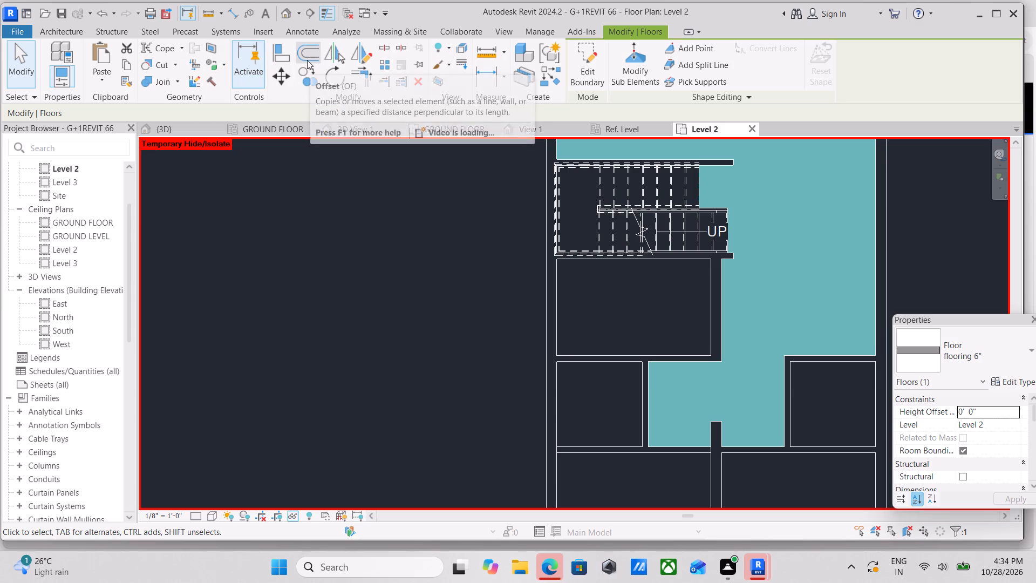
{"action": "left_click", "coordinate": [67, 28]}
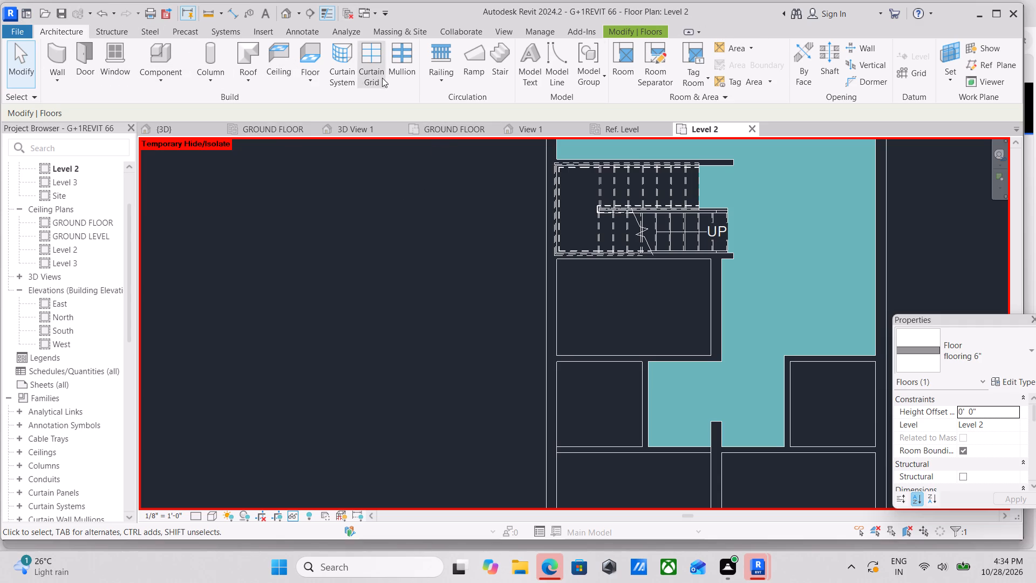
{"action": "left_click", "coordinate": [313, 77]}
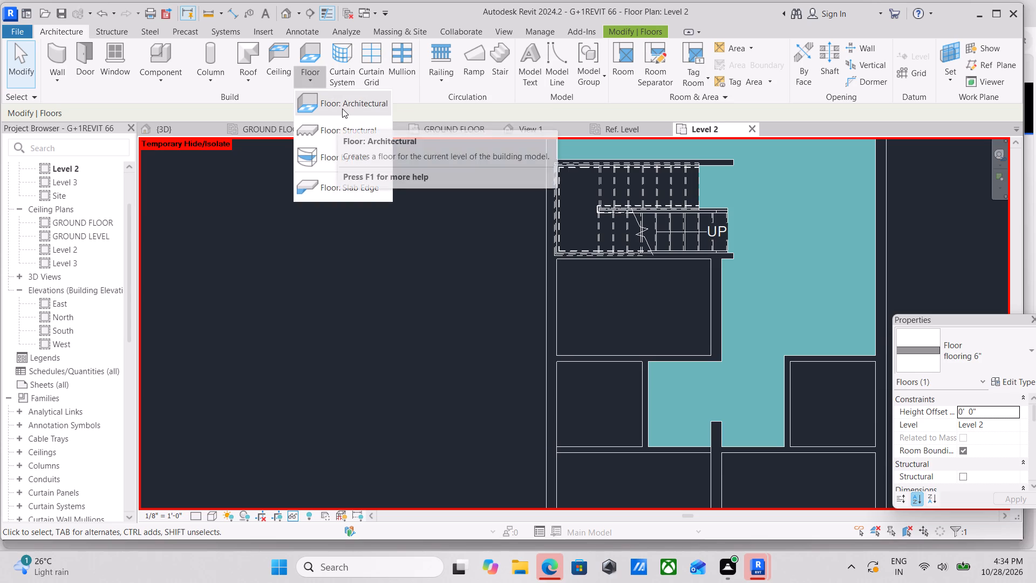
{"action": "left_click", "coordinate": [342, 107]}
{"action": "scroll", "coordinate": [386, 272], "scroll_direction": "down", "scroll_amount": 1}
{"action": "middle_click_drag", "start_coordinate": [386, 272], "coordinate": [223, 259]}
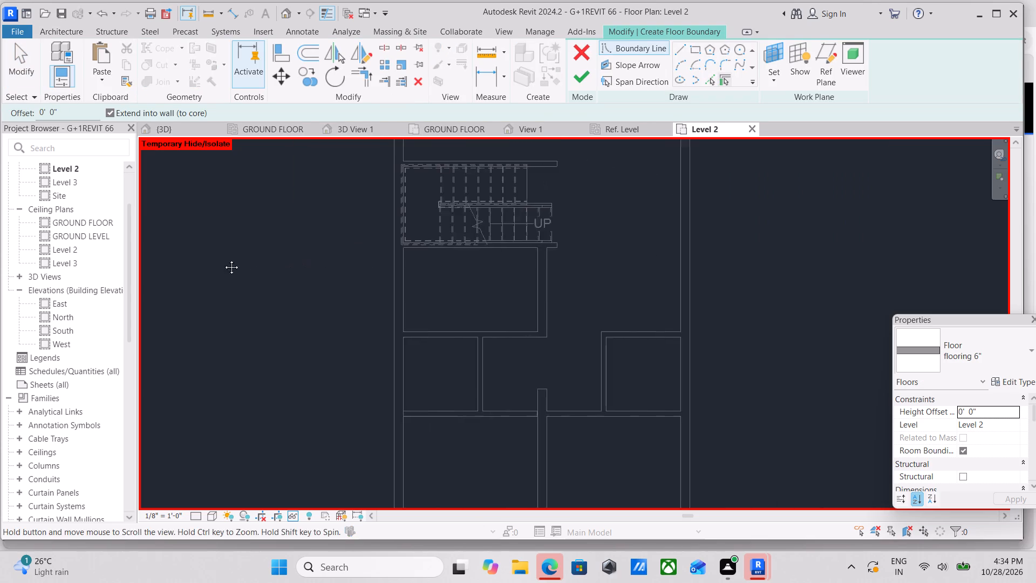
{"action": "middle_click_drag", "start_coordinate": [223, 259], "coordinate": [198, 260]}
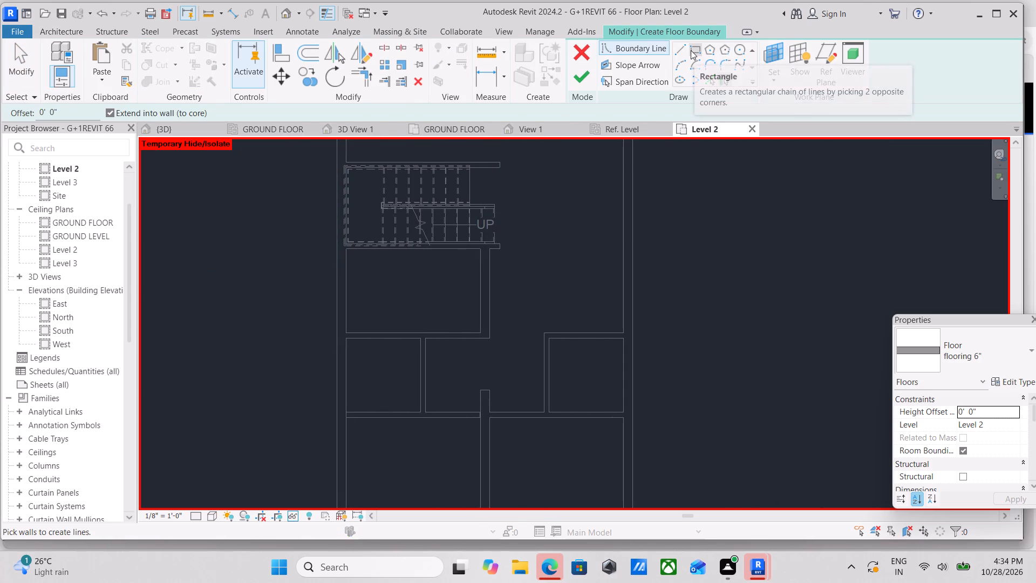
{"action": "left_click", "coordinate": [693, 51]}
{"action": "scroll", "coordinate": [379, 290], "scroll_direction": "up", "scroll_amount": 2}
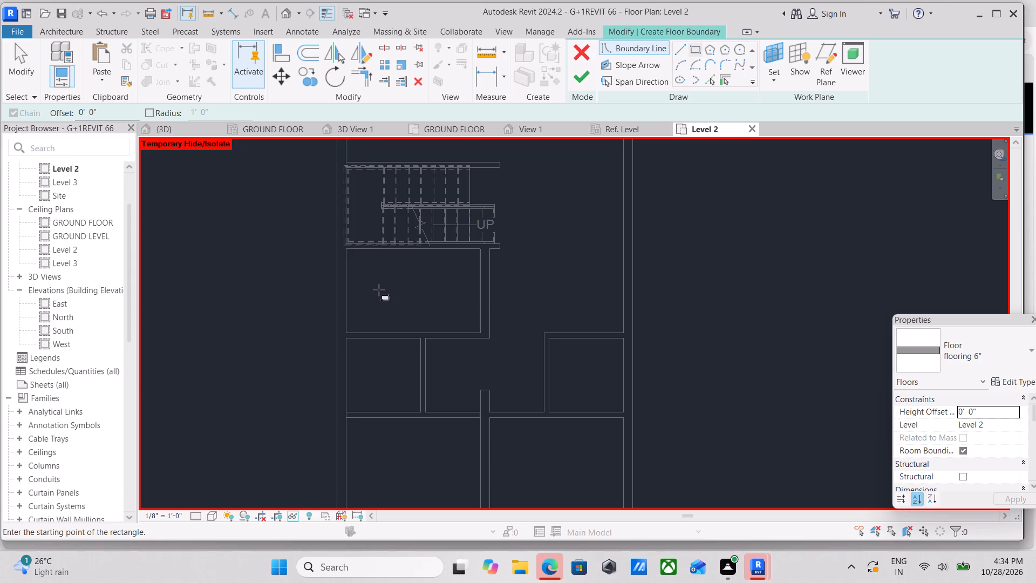
{"action": "scroll", "coordinate": [379, 290], "scroll_direction": "up", "scroll_amount": 3}
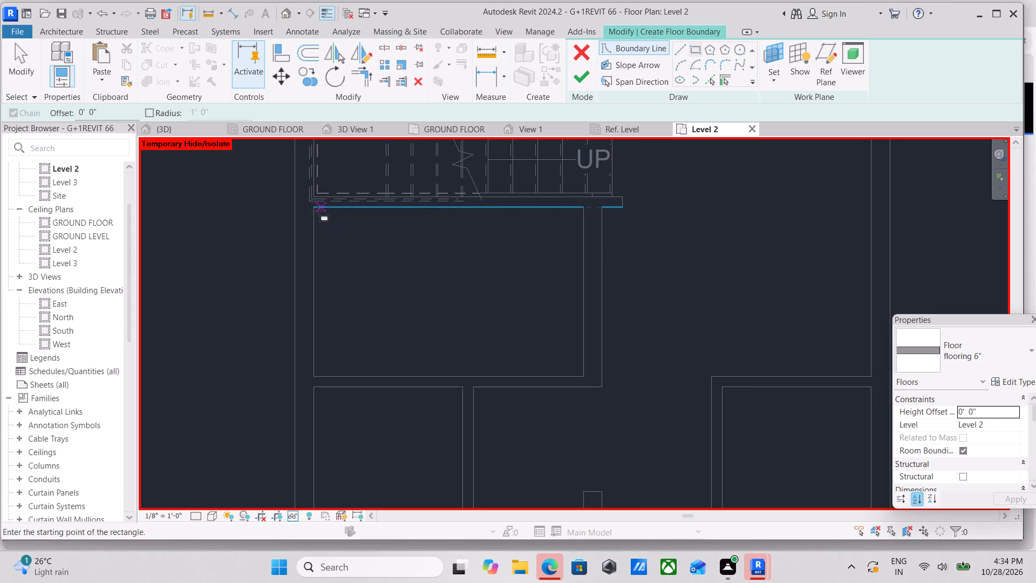
{"action": "left_click", "coordinate": [311, 207]}
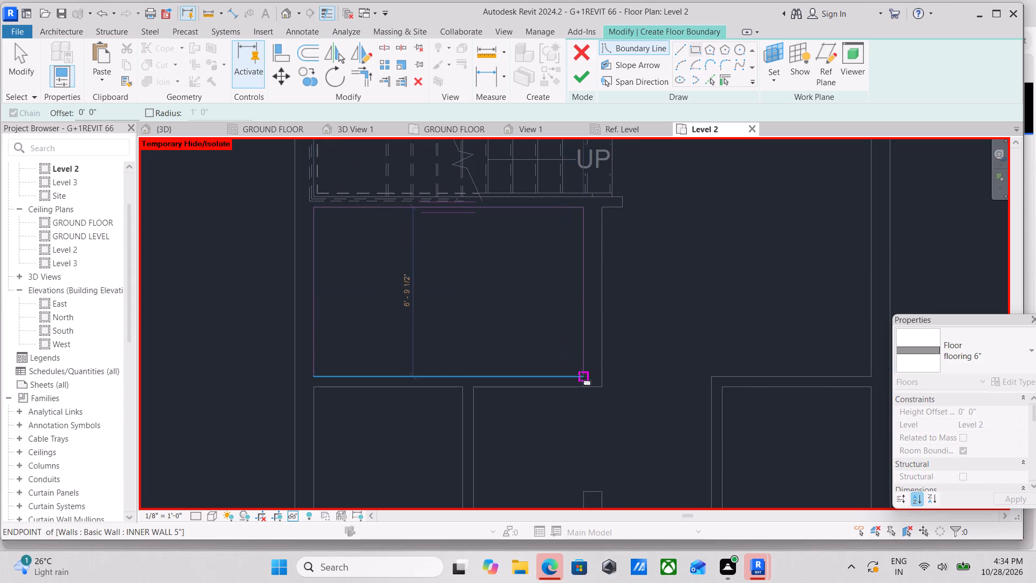
{"action": "left_click", "coordinate": [581, 376]}
Add a rectangular boundary about 10'-10" by 10'-2 1/2" along the inner faces of the bottom-left room in the plan.
{"action": "scroll", "coordinate": [487, 269], "scroll_direction": "down", "scroll_amount": 1}
{"action": "middle_click_drag", "start_coordinate": [487, 269], "coordinate": [329, 192]}
{"action": "scroll", "coordinate": [454, 309], "scroll_direction": "down", "scroll_amount": 3}
{"action": "middle_click_drag", "start_coordinate": [456, 310], "coordinate": [506, 317]}
{"action": "scroll", "coordinate": [317, 321], "scroll_direction": "up", "scroll_amount": 3}
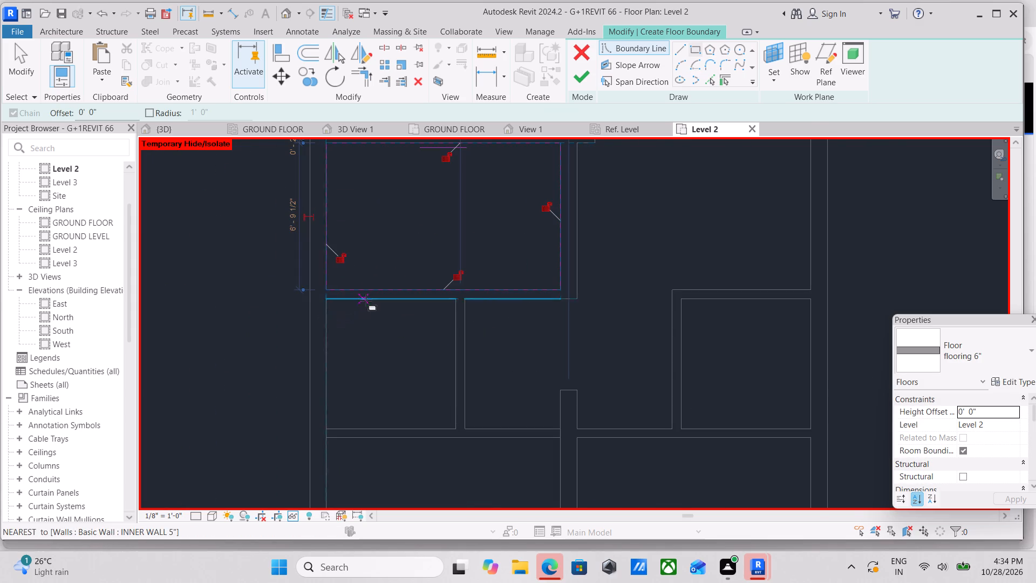
{"action": "scroll", "coordinate": [366, 300], "scroll_direction": "down", "scroll_amount": 3}
{"action": "scroll", "coordinate": [416, 322], "scroll_direction": "down", "scroll_amount": 1}
{"action": "middle_click_drag", "start_coordinate": [416, 322], "coordinate": [338, 262]}
{"action": "middle_click_drag", "start_coordinate": [361, 421], "coordinate": [405, 361]}
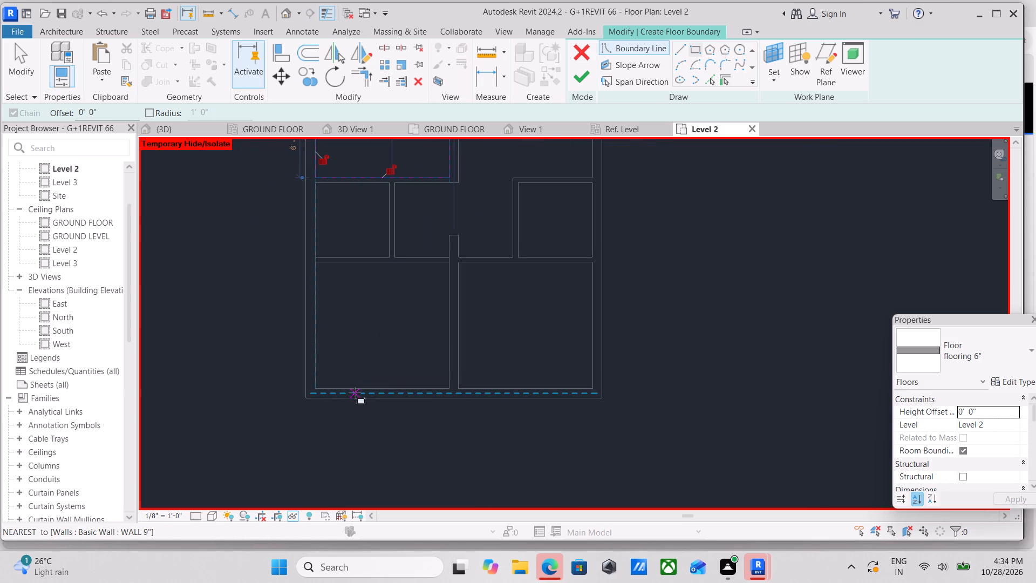
{"action": "left_click", "coordinate": [317, 388]}
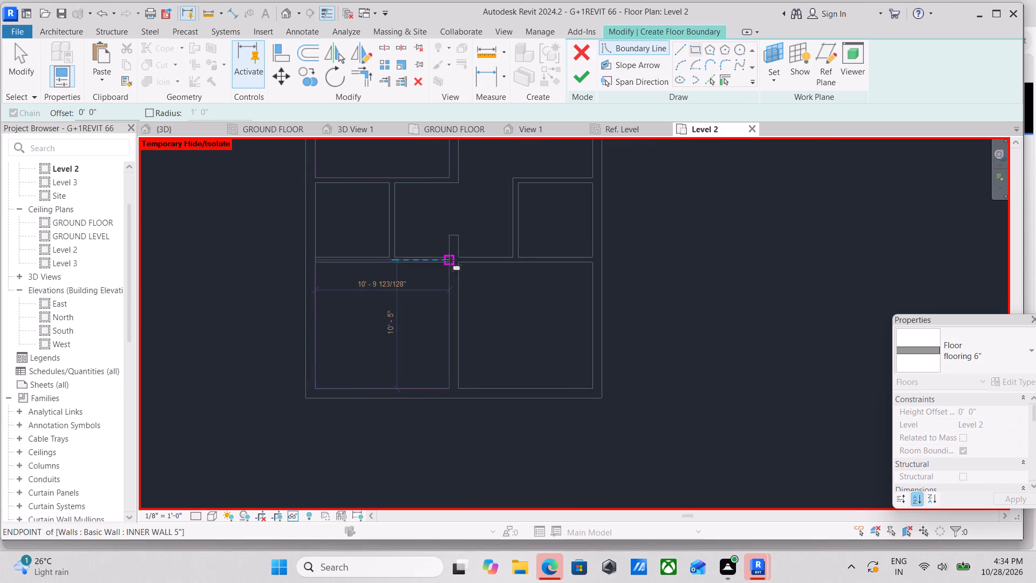
{"action": "scroll", "coordinate": [446, 265], "scroll_direction": "up", "scroll_amount": 4}
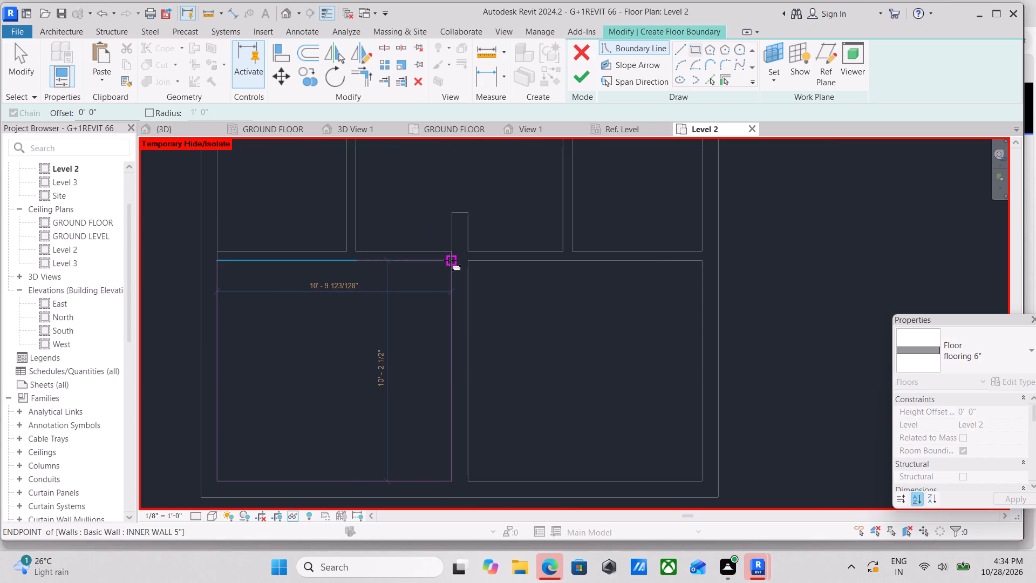
{"action": "left_click", "coordinate": [450, 260]}
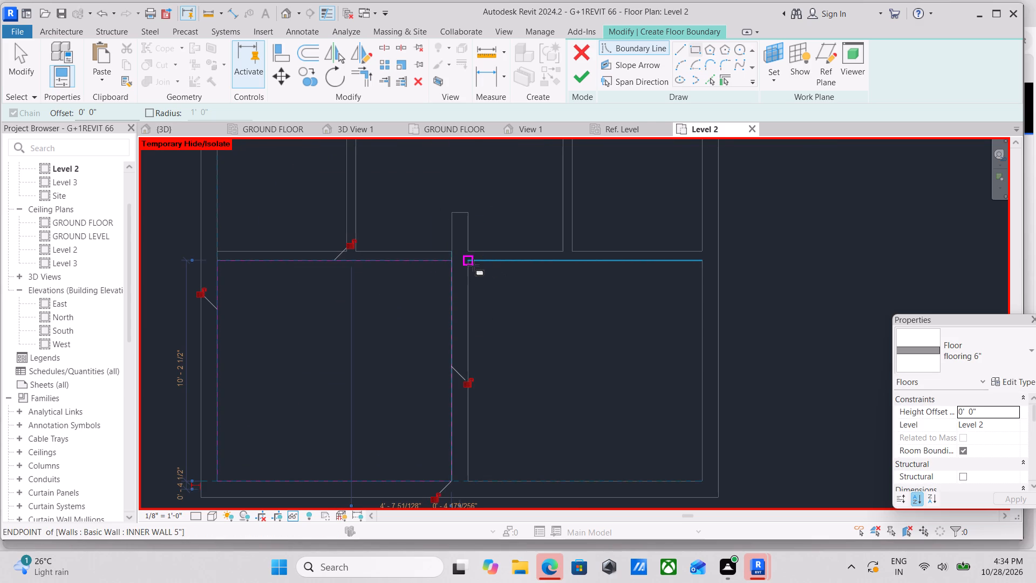
Add a 10'-2 1/2" deep rectangular boundary along the inner wall faces of the adjacent bottom-right room in the plan.
{"action": "left_click", "coordinate": [473, 265]}
{"action": "middle_click_drag", "start_coordinate": [556, 379], "coordinate": [444, 341]}
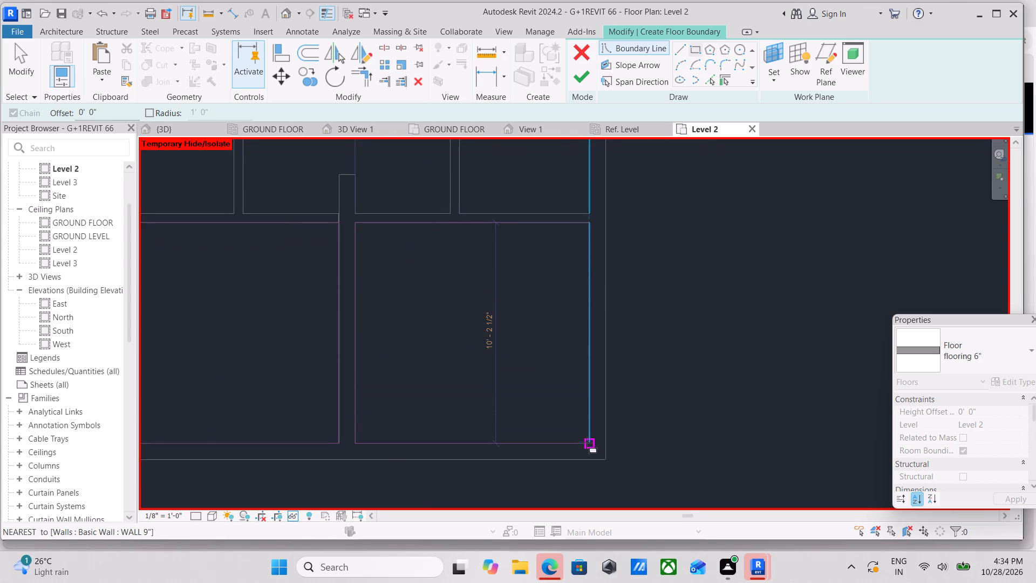
{"action": "left_click", "coordinate": [587, 444]}
{"action": "scroll", "coordinate": [517, 353], "scroll_direction": "down", "scroll_amount": 3}
{"action": "middle_click_drag", "start_coordinate": [517, 353], "coordinate": [534, 451]}
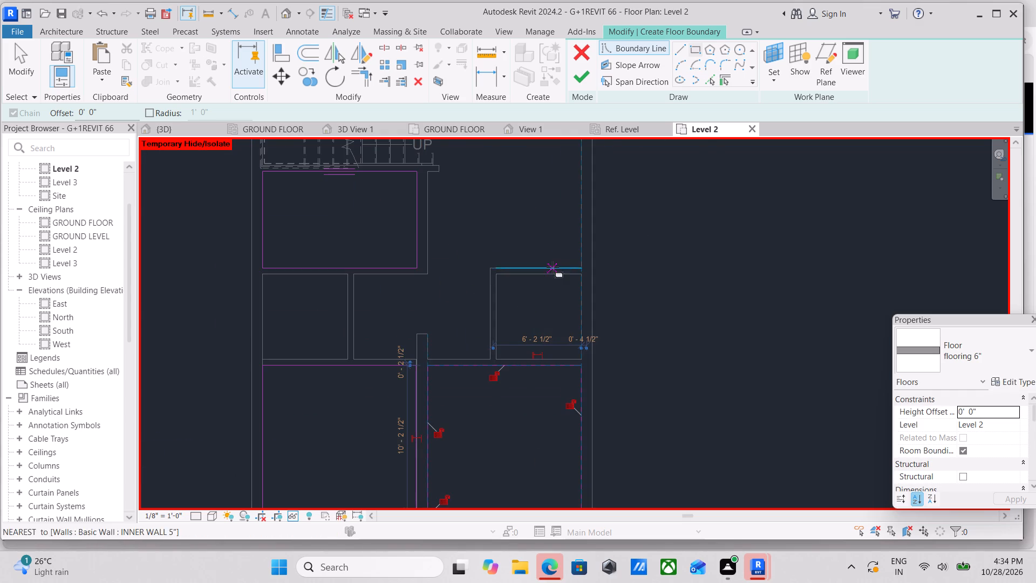
Finish the Level 2 floor sketch for the three rooms without attaching the walls to the floor's bottom.
{"action": "scroll", "coordinate": [553, 267], "scroll_direction": "down", "scroll_amount": 1}
{"action": "middle_click_drag", "start_coordinate": [553, 268], "coordinate": [543, 379]}
{"action": "middle_click_drag", "start_coordinate": [461, 278], "coordinate": [467, 394]}
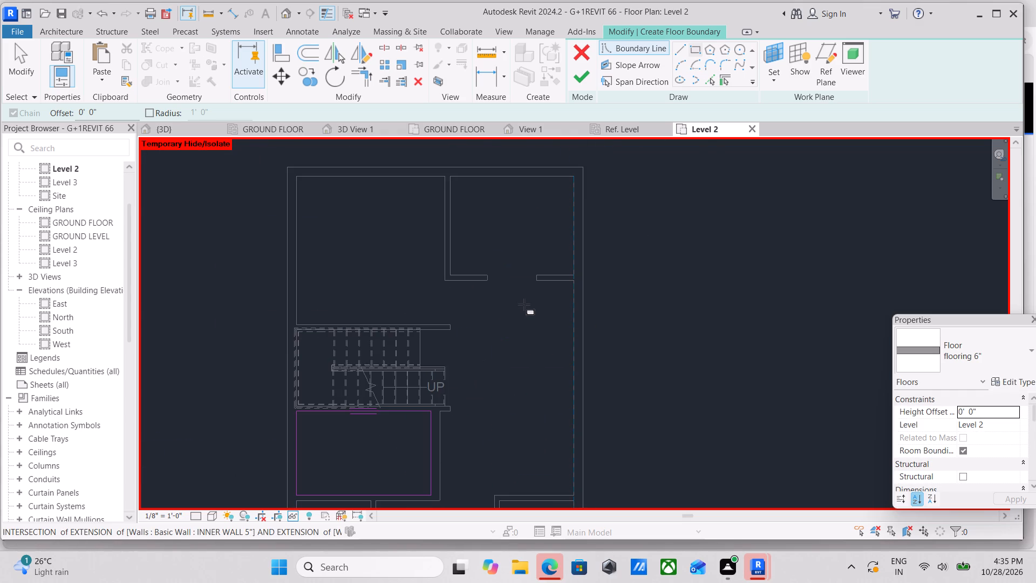
{"action": "left_click", "coordinate": [581, 82]}
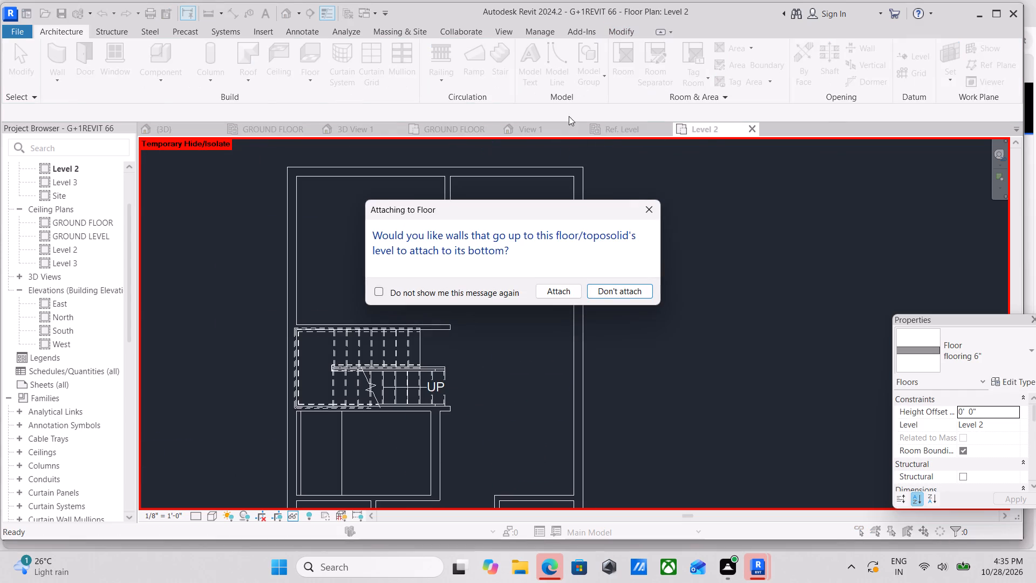
{"action": "scroll", "coordinate": [550, 197], "scroll_direction": "down", "scroll_amount": 1}
{"action": "left_click", "coordinate": [600, 293]}
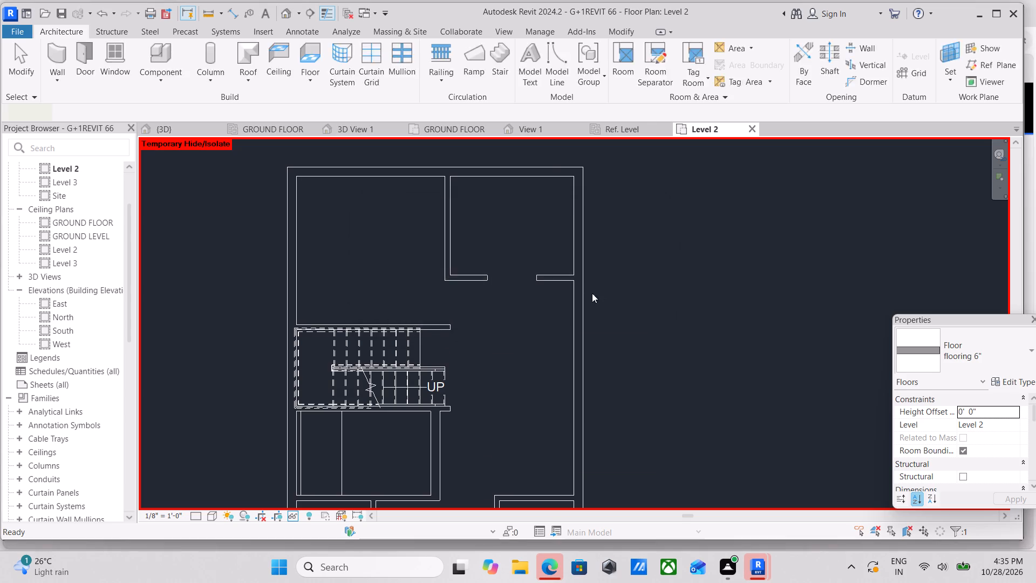
Examine the new 6" floor areas in the Level 2 plan, especially the room directly below the staircase.
{"action": "scroll", "coordinate": [534, 299], "scroll_direction": "down", "scroll_amount": 2}
{"action": "middle_click_drag", "start_coordinate": [533, 299], "coordinate": [534, 218]}
{"action": "middle_click_drag", "start_coordinate": [455, 342], "coordinate": [515, 273]}
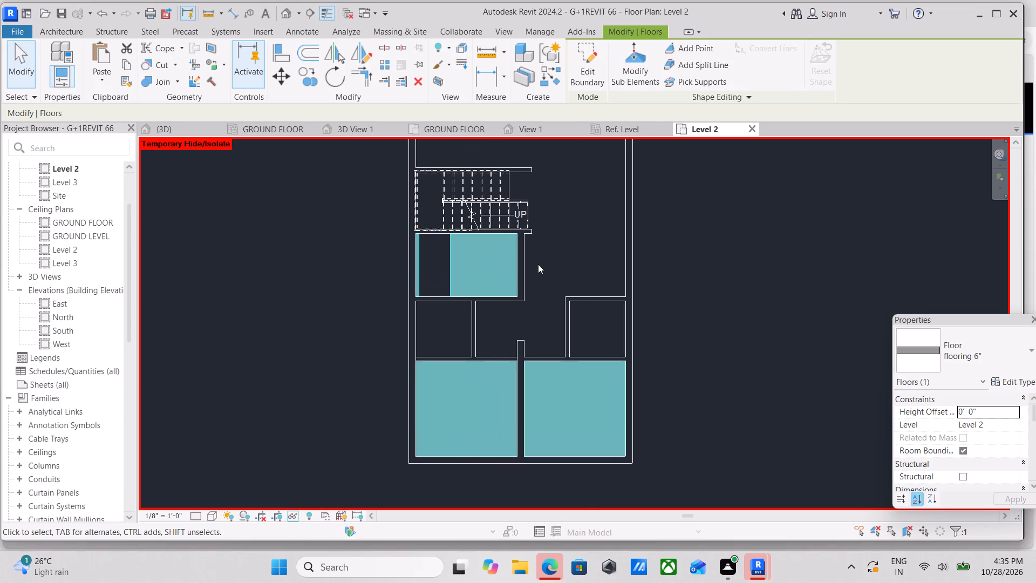
{"action": "scroll", "coordinate": [464, 263], "scroll_direction": "down", "scroll_amount": 1}
{"action": "middle_click_drag", "start_coordinate": [465, 263], "coordinate": [471, 261]}
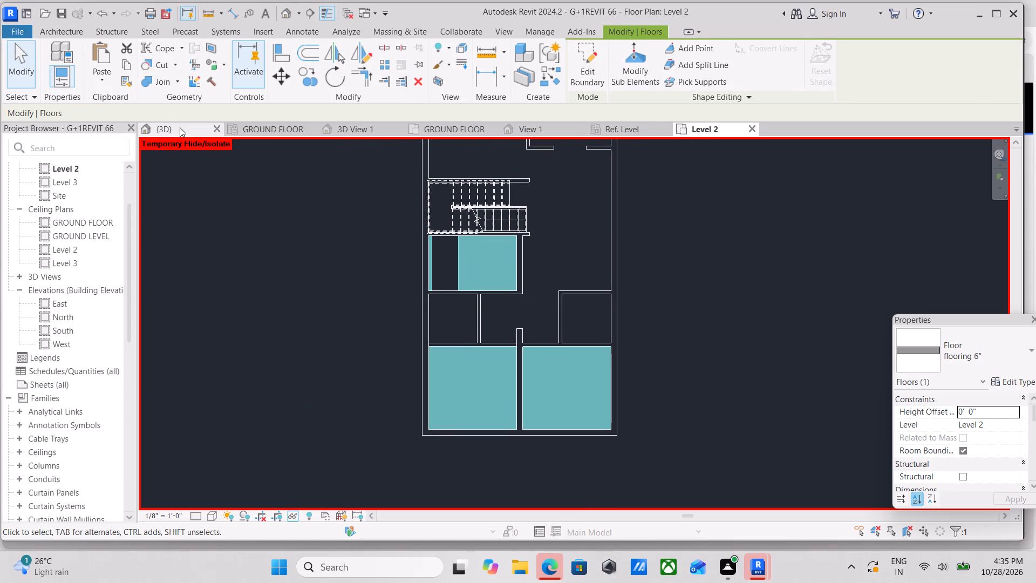
{"action": "key", "text": "Escape"}
{"action": "left_click", "coordinate": [461, 267]}
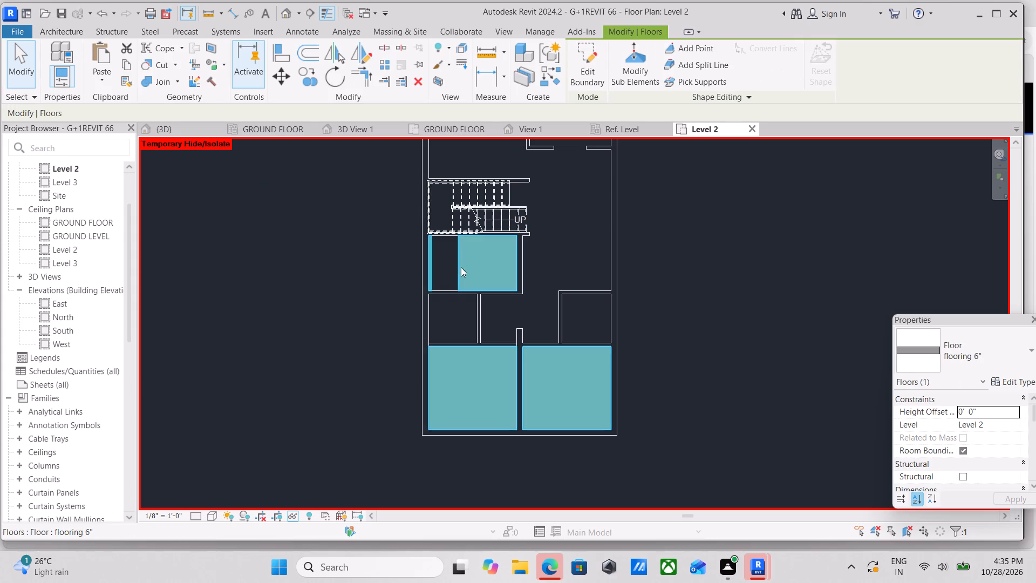
{"action": "scroll", "coordinate": [461, 267], "scroll_direction": "up", "scroll_amount": 2}
Switch to the 3D view and examine the gap in the store room's floor where the ground-floor stair shows through.
{"action": "left_click", "coordinate": [176, 130]}
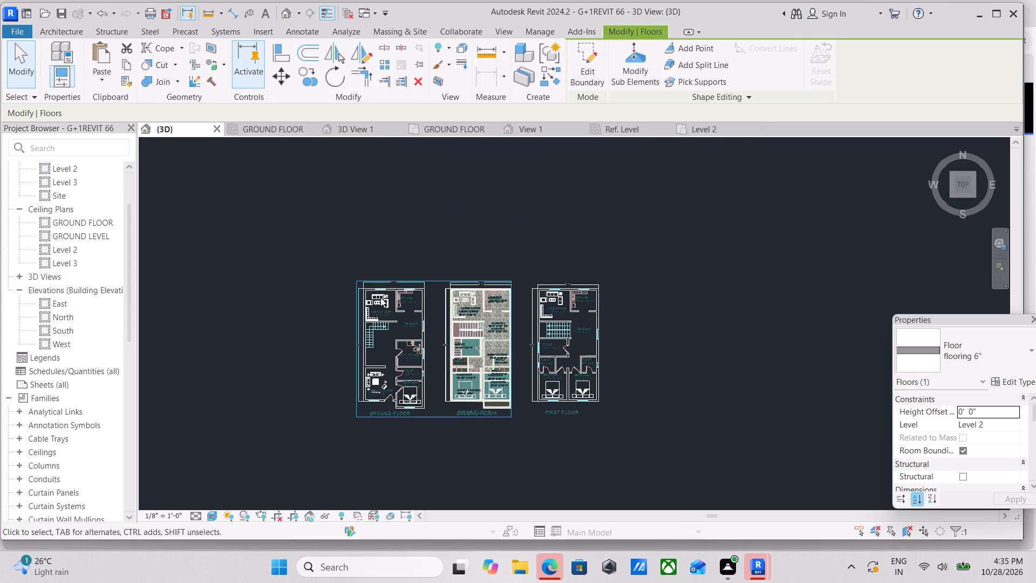
{"action": "scroll", "coordinate": [456, 368], "scroll_direction": "up", "scroll_amount": 11}
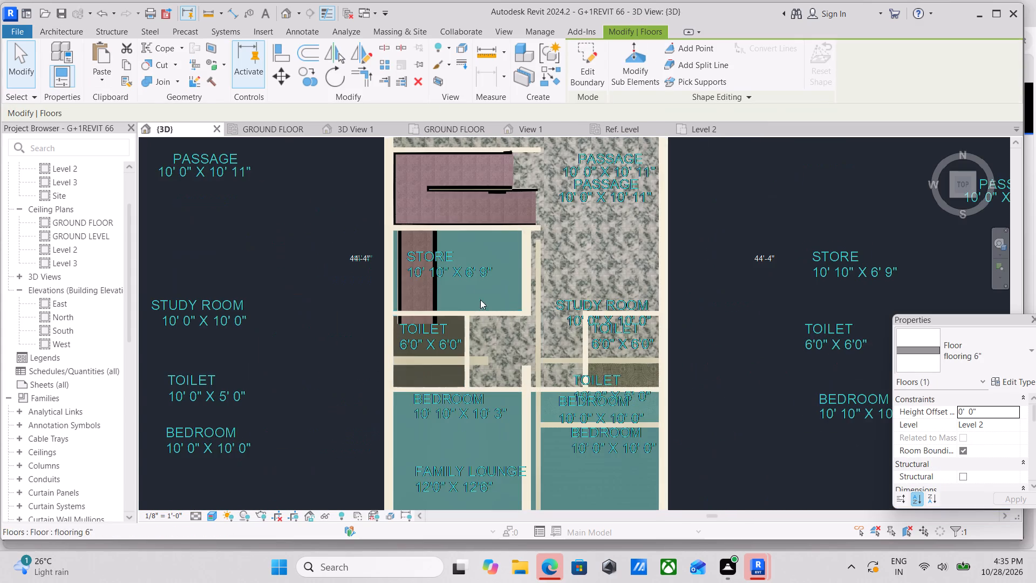
{"action": "scroll", "coordinate": [476, 286], "scroll_direction": "up", "scroll_amount": 2}
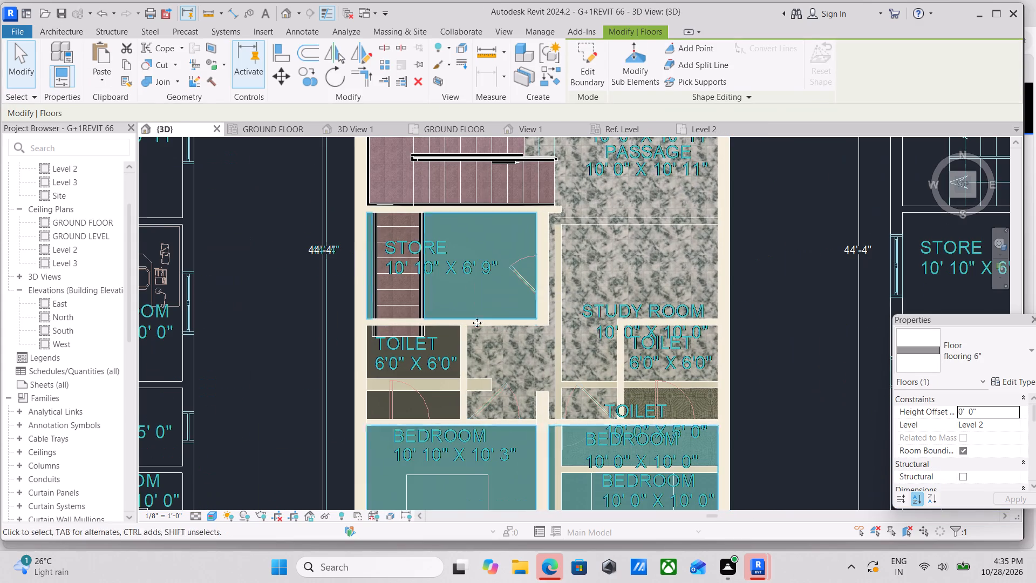
{"action": "middle_click_drag", "start_coordinate": [478, 328], "coordinate": [530, 239], "text": "shift"}
{"action": "middle_click_drag", "start_coordinate": [411, 291], "coordinate": [384, 309], "text": "shift"}
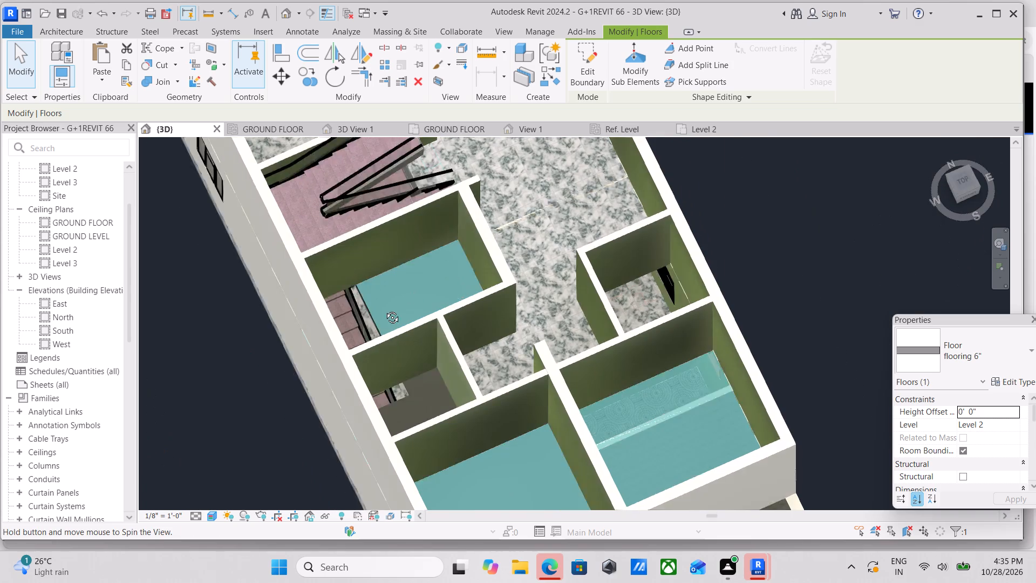
{"action": "middle_click_drag", "start_coordinate": [384, 309], "coordinate": [235, 368], "text": "shift"}
{"action": "scroll", "coordinate": [632, 227], "scroll_direction": "up", "scroll_amount": 3}
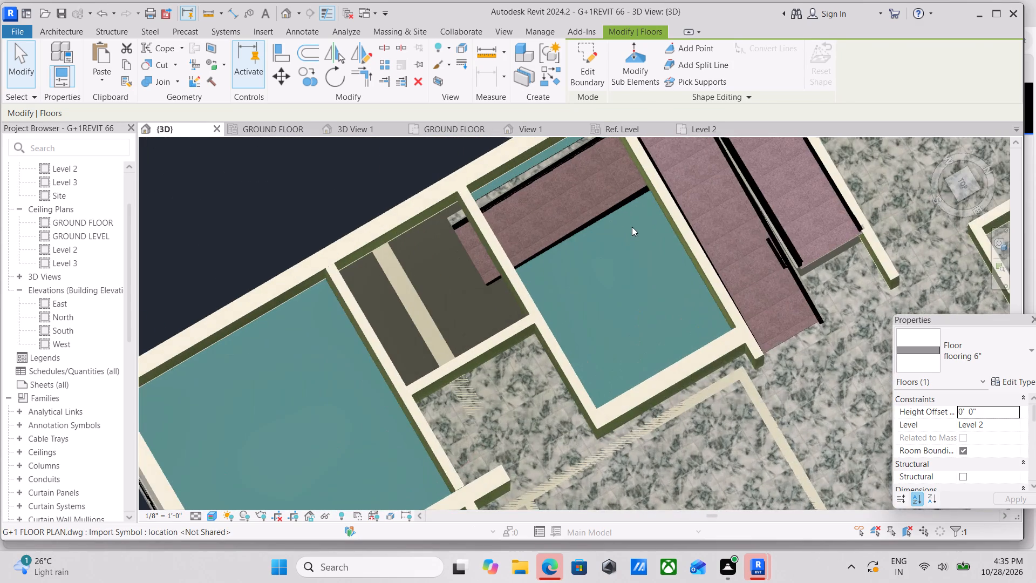
{"action": "scroll", "coordinate": [629, 226], "scroll_direction": "up", "scroll_amount": 2}
{"action": "scroll", "coordinate": [530, 226], "scroll_direction": "down", "scroll_amount": 3}
{"action": "middle_click", "coordinate": [562, 207]}
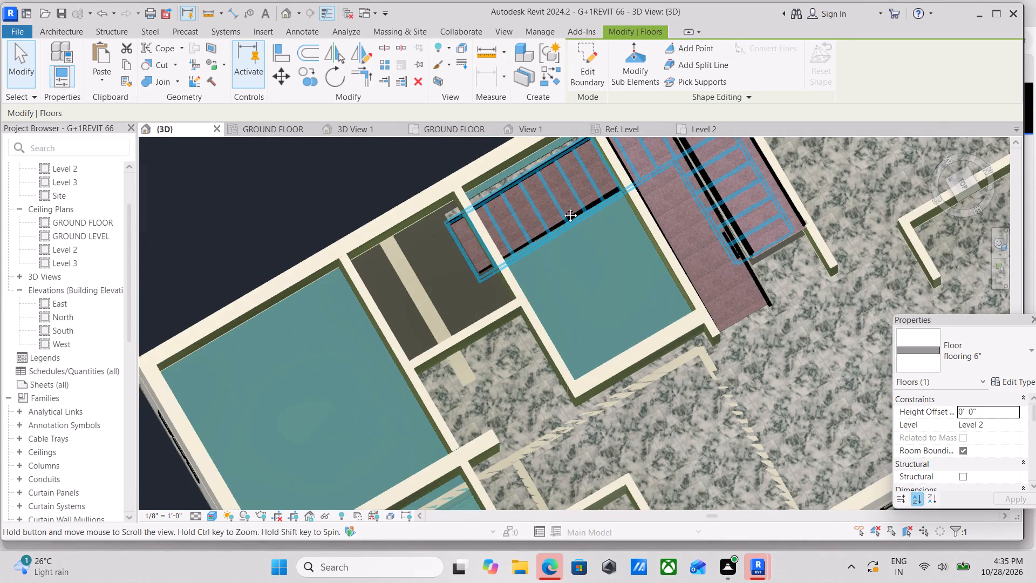
{"action": "left_click", "coordinate": [549, 197]}
{"action": "scroll", "coordinate": [550, 196], "scroll_direction": "down", "scroll_amount": 1}
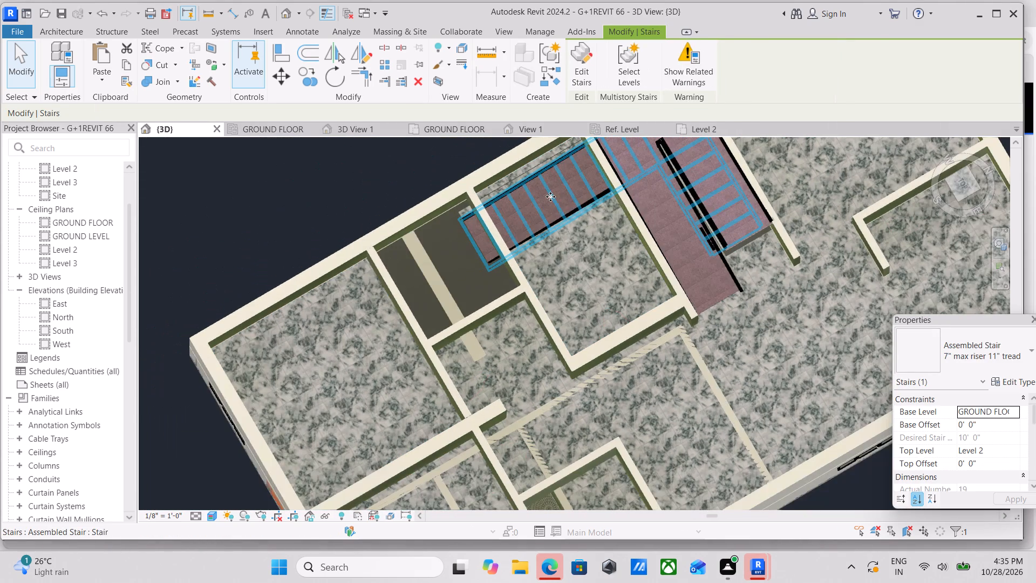
{"action": "key", "text": "Escape"}
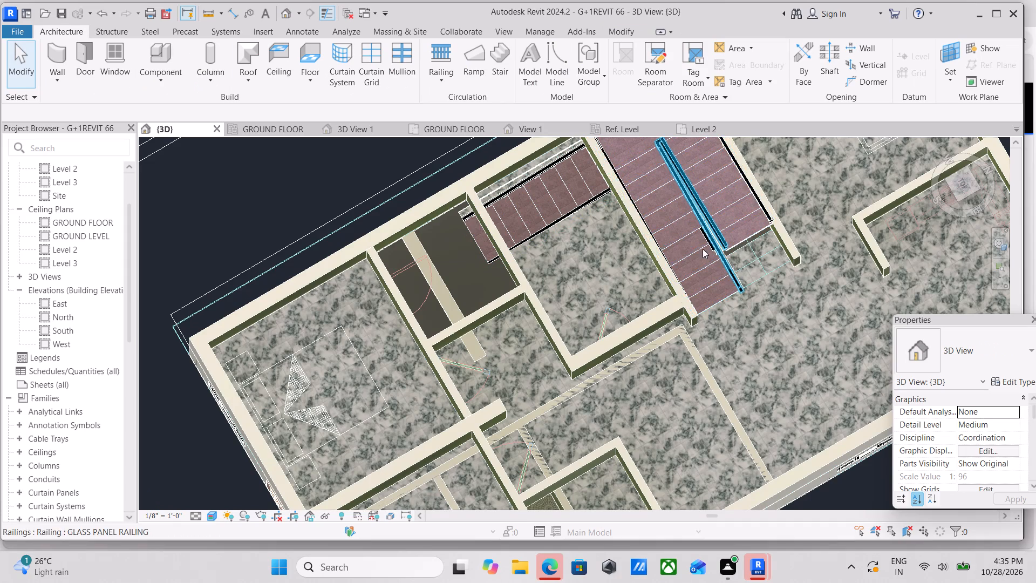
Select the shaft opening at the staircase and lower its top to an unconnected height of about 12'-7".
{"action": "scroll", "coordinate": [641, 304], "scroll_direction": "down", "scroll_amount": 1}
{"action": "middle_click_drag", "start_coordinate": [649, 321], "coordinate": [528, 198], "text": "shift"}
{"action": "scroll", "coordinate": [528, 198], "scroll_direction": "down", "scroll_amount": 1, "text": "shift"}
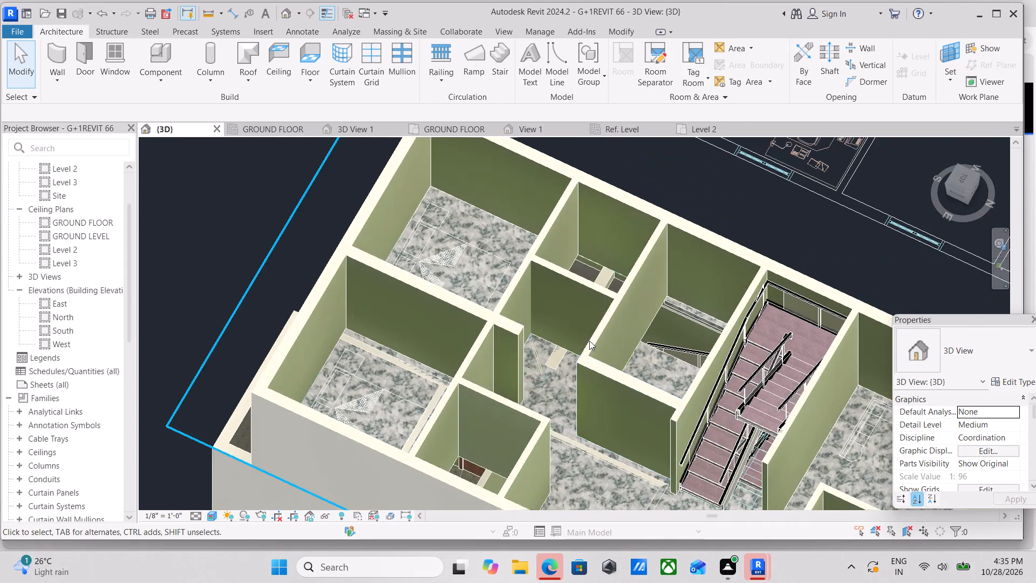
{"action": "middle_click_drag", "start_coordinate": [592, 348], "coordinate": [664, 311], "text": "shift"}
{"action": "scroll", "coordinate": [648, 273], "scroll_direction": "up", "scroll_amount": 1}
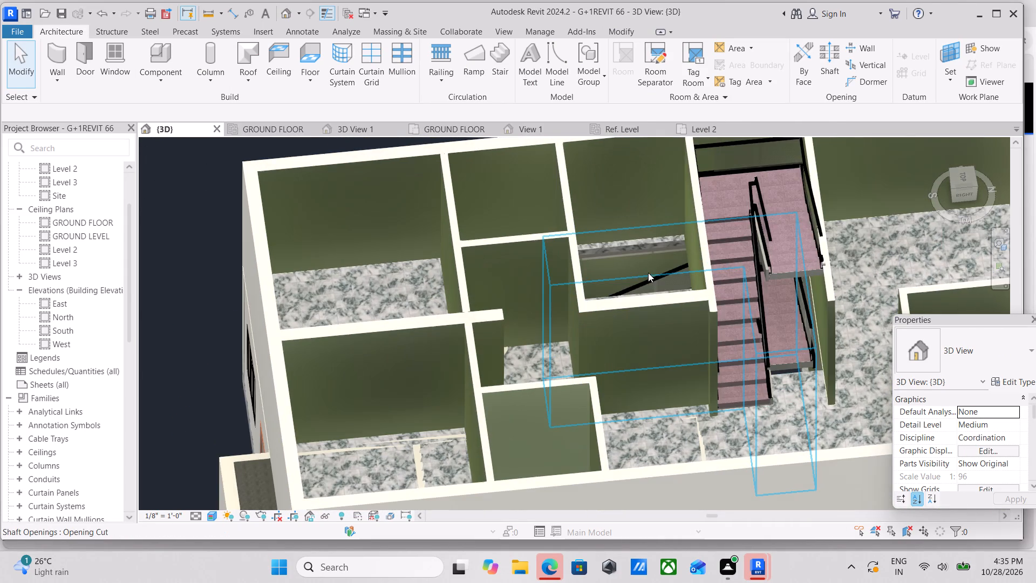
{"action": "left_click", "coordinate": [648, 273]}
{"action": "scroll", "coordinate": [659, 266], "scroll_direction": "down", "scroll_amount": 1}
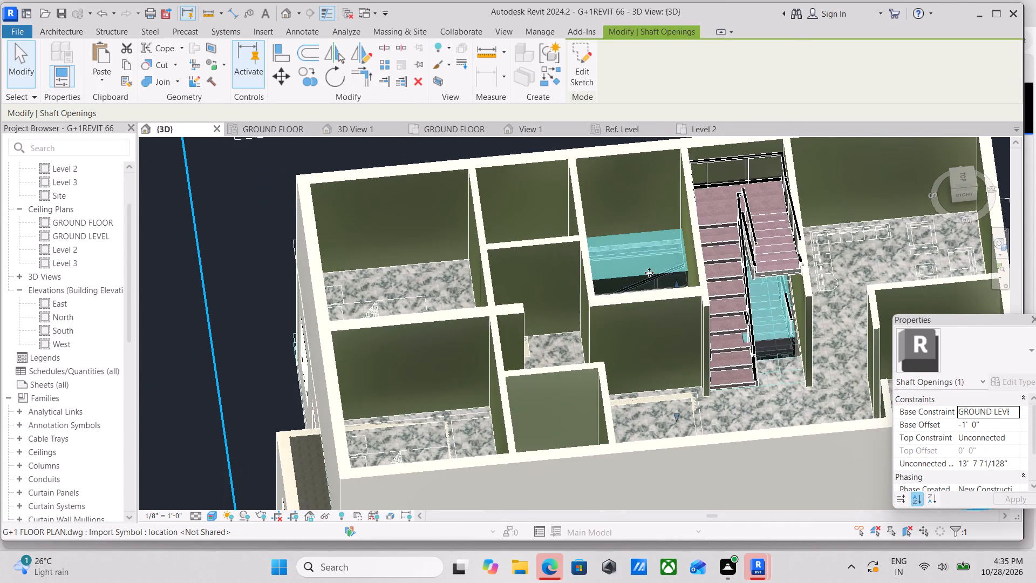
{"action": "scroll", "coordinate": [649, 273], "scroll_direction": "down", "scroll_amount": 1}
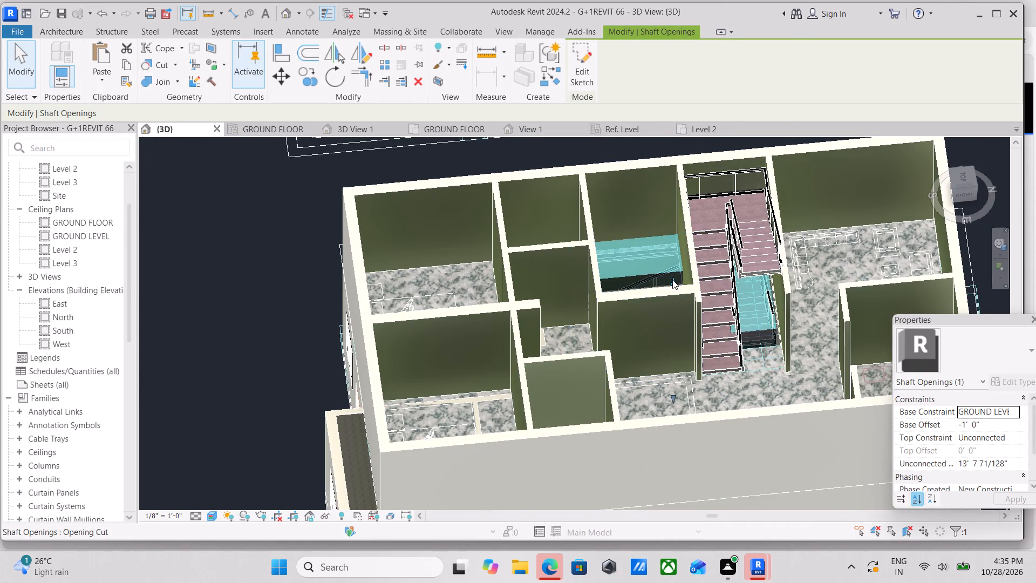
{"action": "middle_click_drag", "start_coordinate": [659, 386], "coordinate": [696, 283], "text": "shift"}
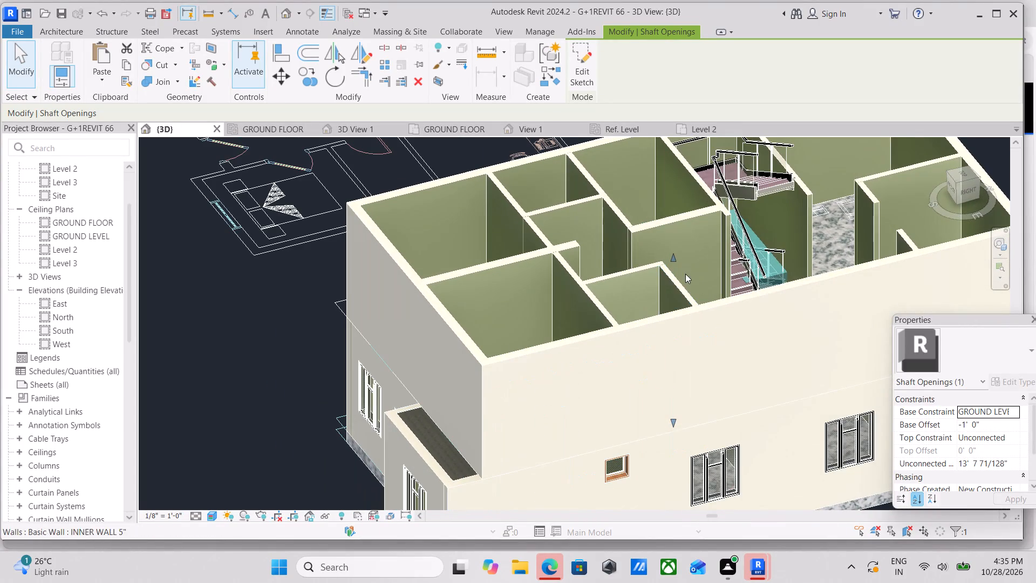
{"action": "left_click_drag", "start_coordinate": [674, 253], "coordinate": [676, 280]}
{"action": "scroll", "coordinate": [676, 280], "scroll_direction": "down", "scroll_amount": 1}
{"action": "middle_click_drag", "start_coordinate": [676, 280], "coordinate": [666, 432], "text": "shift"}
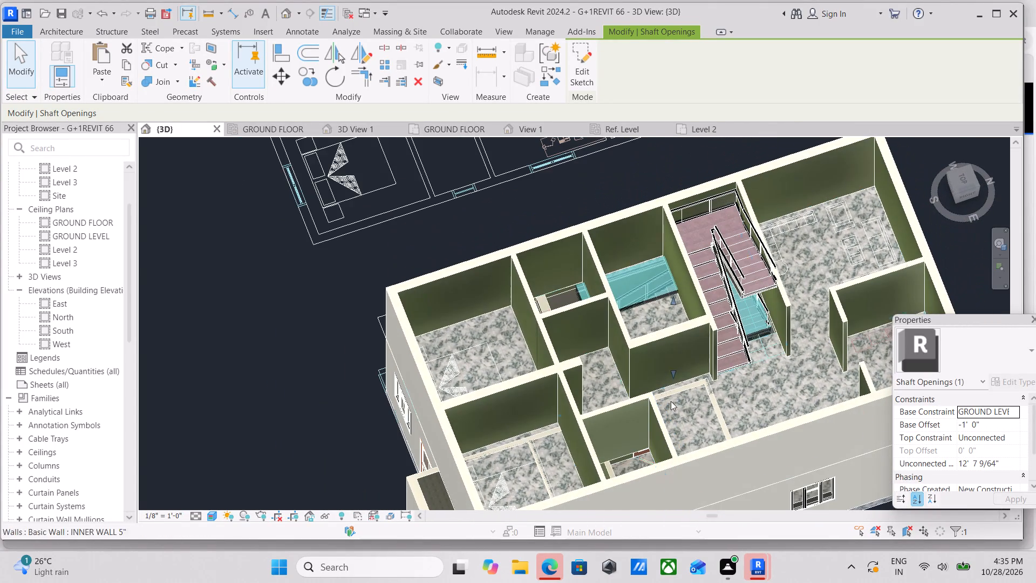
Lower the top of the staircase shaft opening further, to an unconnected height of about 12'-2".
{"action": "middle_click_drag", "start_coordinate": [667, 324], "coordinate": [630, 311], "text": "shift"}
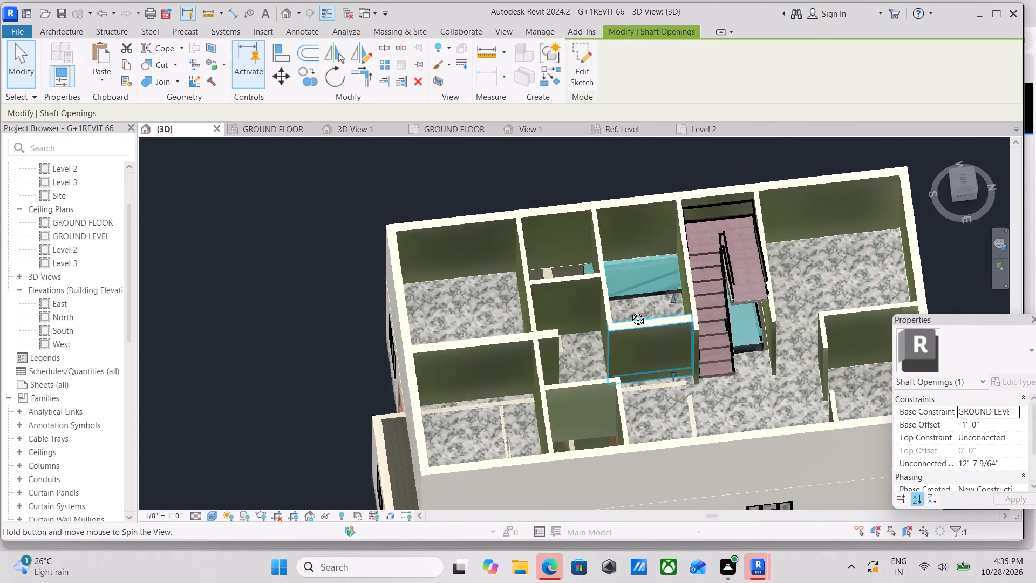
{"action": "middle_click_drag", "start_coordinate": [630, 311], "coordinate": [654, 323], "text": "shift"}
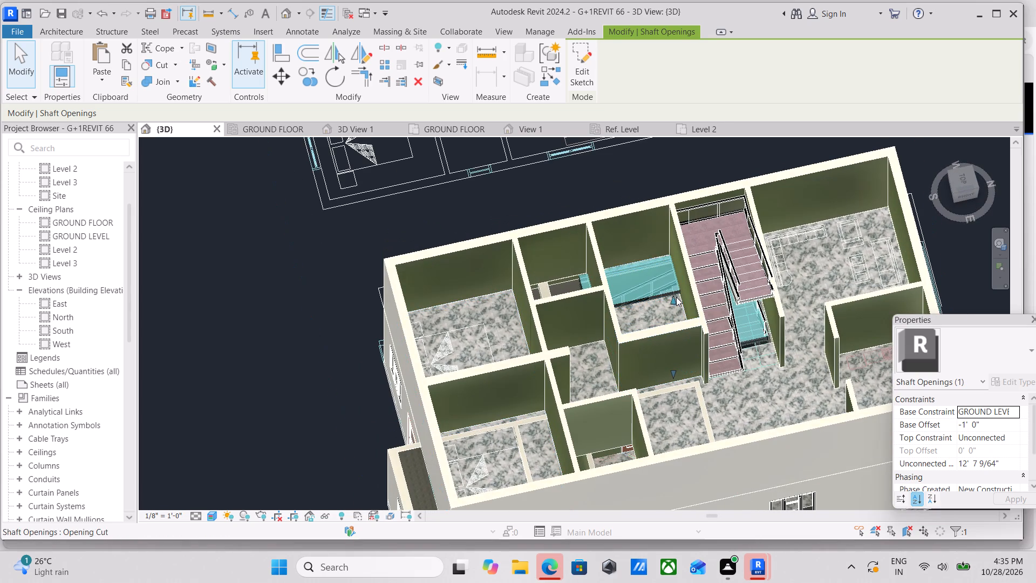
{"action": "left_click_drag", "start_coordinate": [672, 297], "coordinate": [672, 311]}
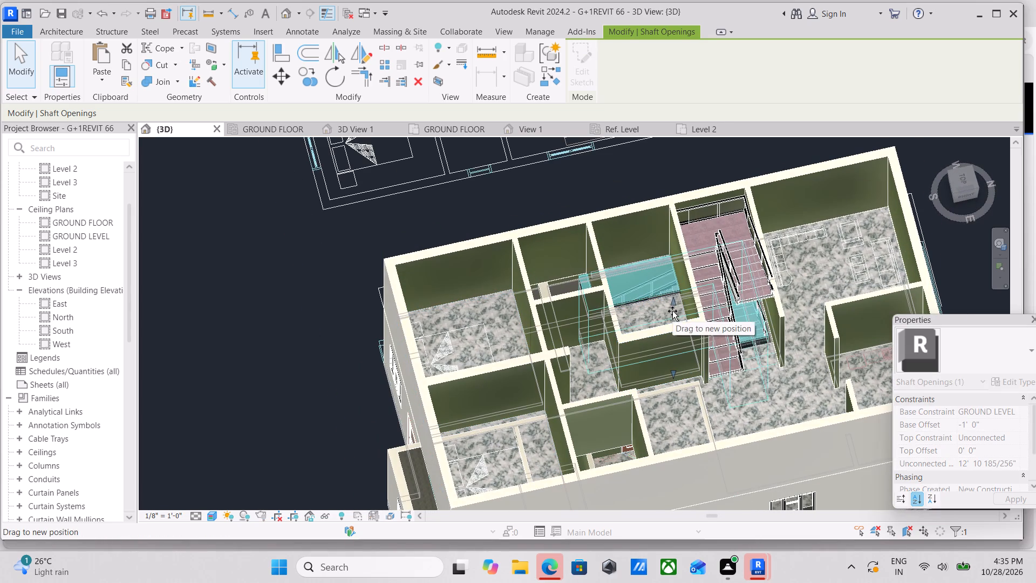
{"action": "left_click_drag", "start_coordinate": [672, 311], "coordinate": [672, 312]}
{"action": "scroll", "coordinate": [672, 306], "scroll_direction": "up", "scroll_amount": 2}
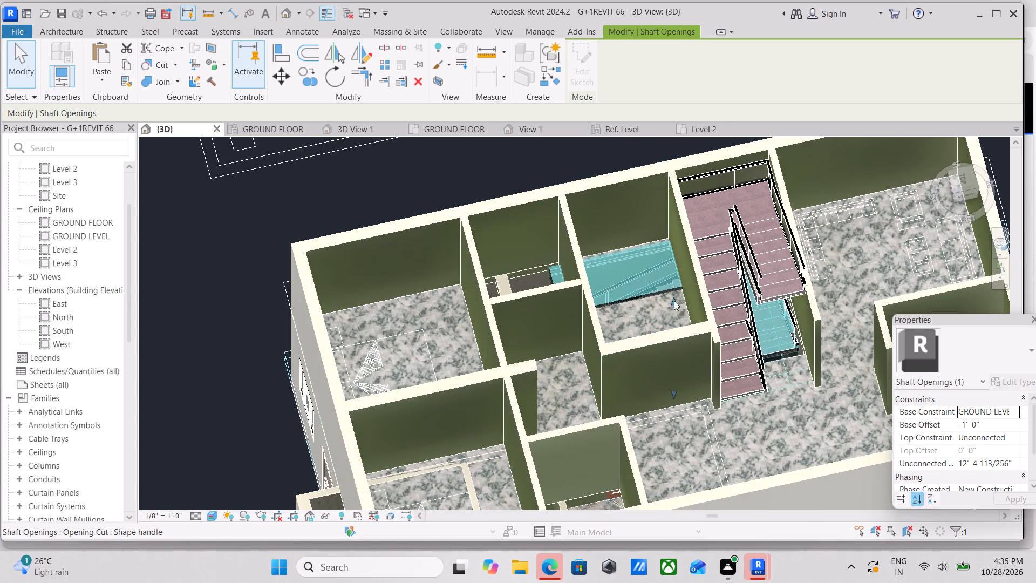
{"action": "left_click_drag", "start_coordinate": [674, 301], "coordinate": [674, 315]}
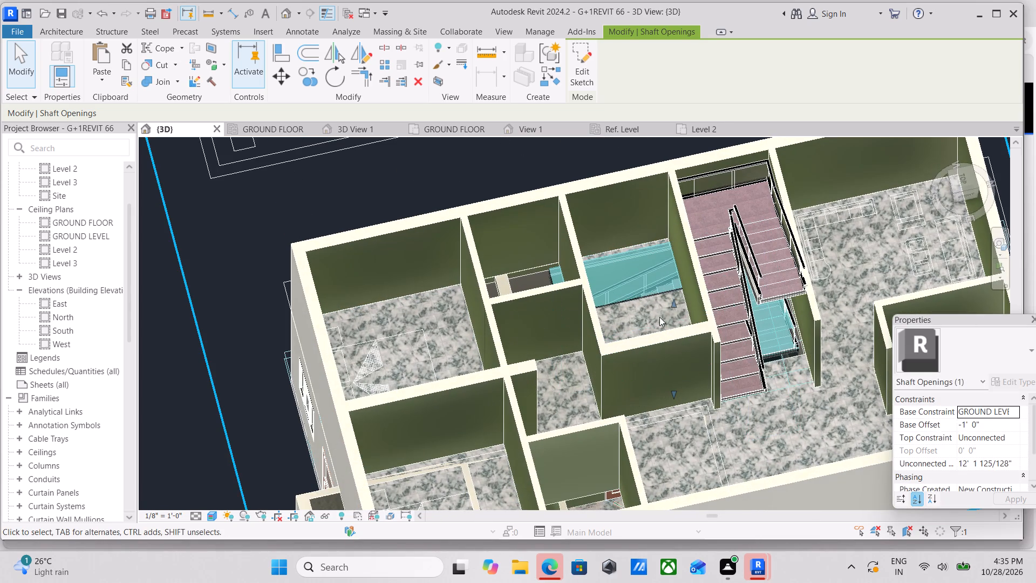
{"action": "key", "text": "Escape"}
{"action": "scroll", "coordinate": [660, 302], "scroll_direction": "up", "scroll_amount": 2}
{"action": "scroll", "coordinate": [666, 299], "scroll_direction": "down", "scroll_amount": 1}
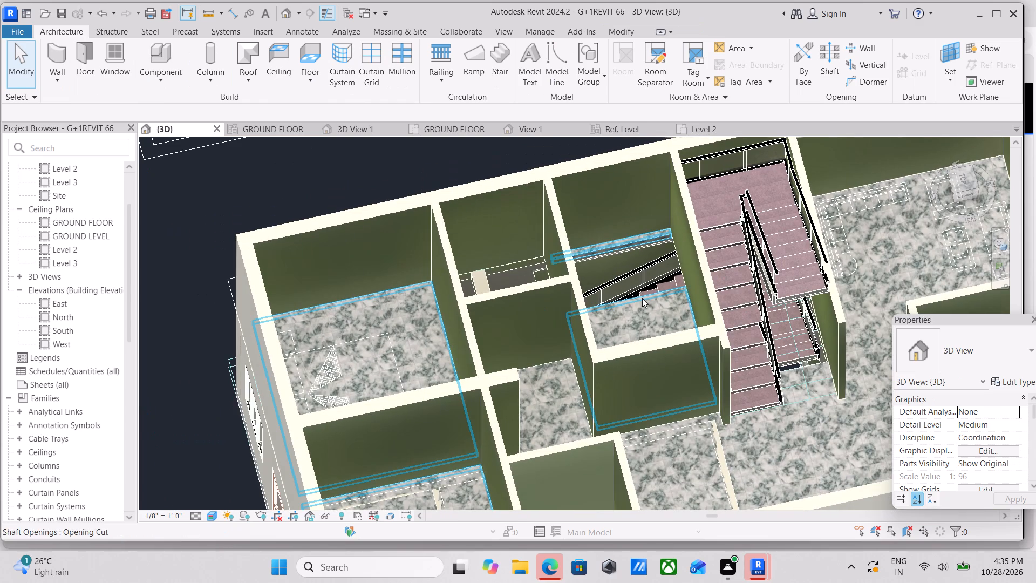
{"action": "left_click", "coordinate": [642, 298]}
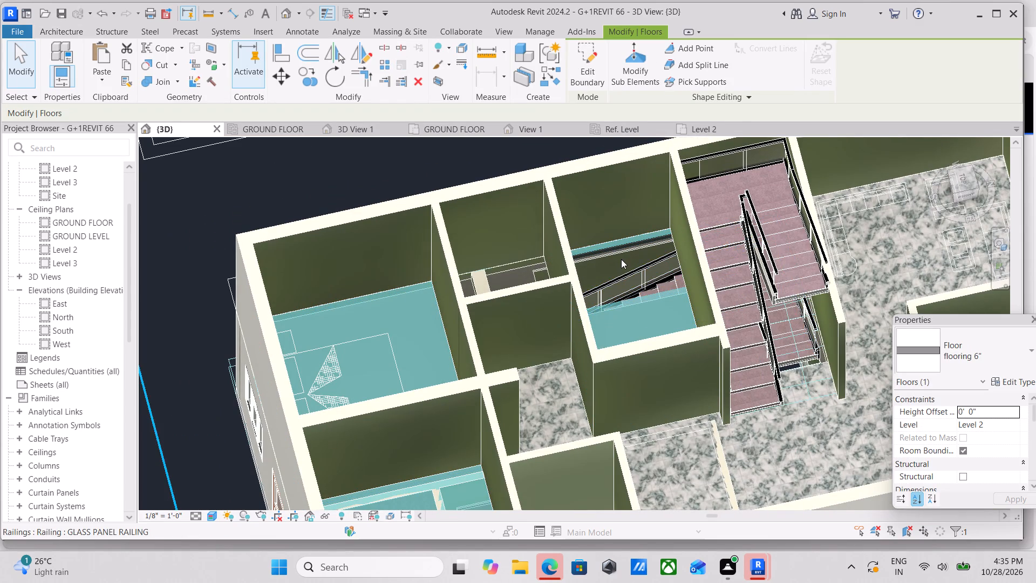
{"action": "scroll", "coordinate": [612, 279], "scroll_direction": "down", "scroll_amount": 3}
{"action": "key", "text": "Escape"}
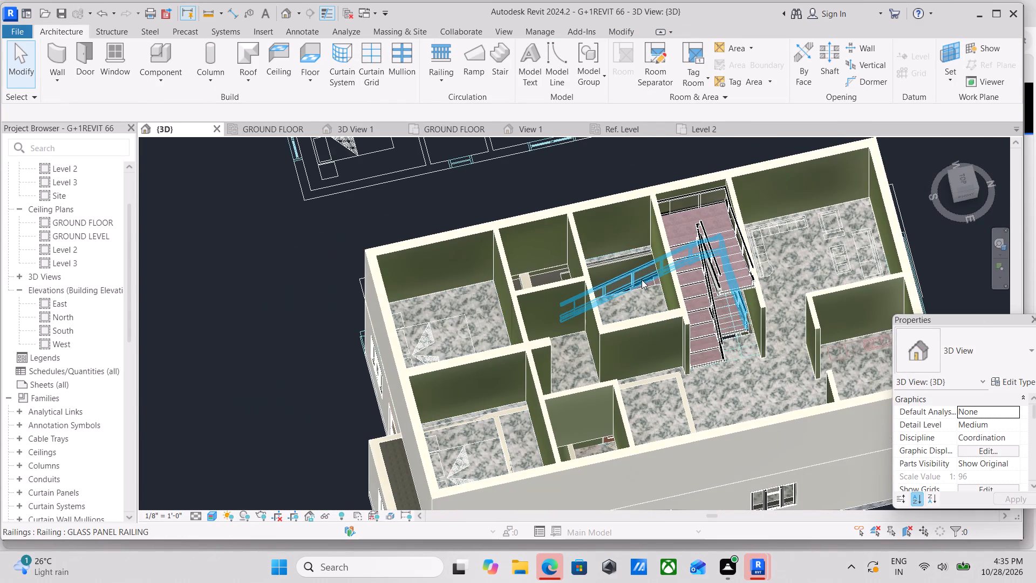
Lower the top of the staircase shaft opening to an unconnected height of 10' 6 3/4", below the store room's Level 2 slab.
{"action": "left_click", "coordinate": [608, 262]}
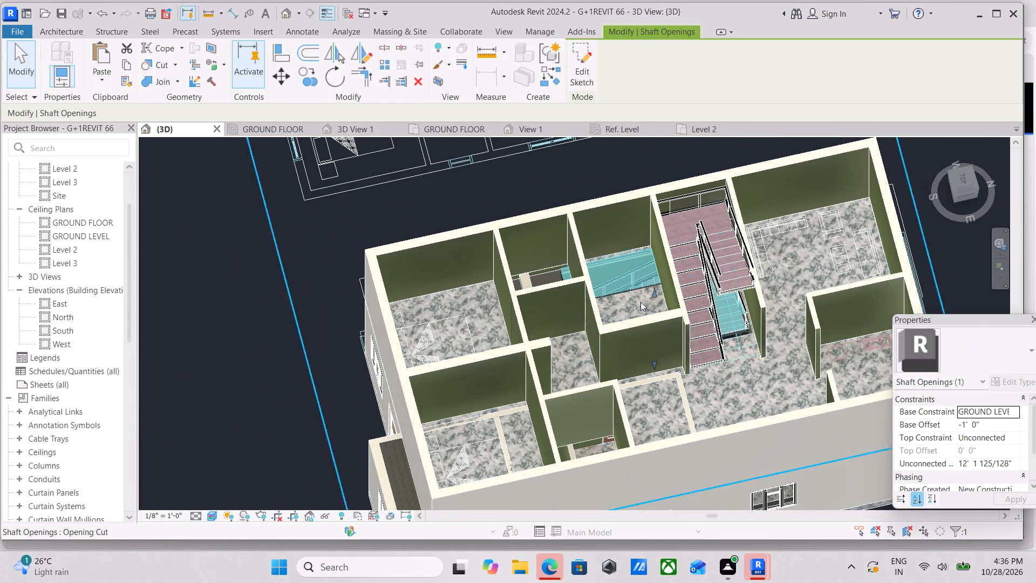
{"action": "scroll", "coordinate": [661, 306], "scroll_direction": "down", "scroll_amount": 1}
{"action": "middle_click_drag", "start_coordinate": [661, 306], "coordinate": [541, 284]}
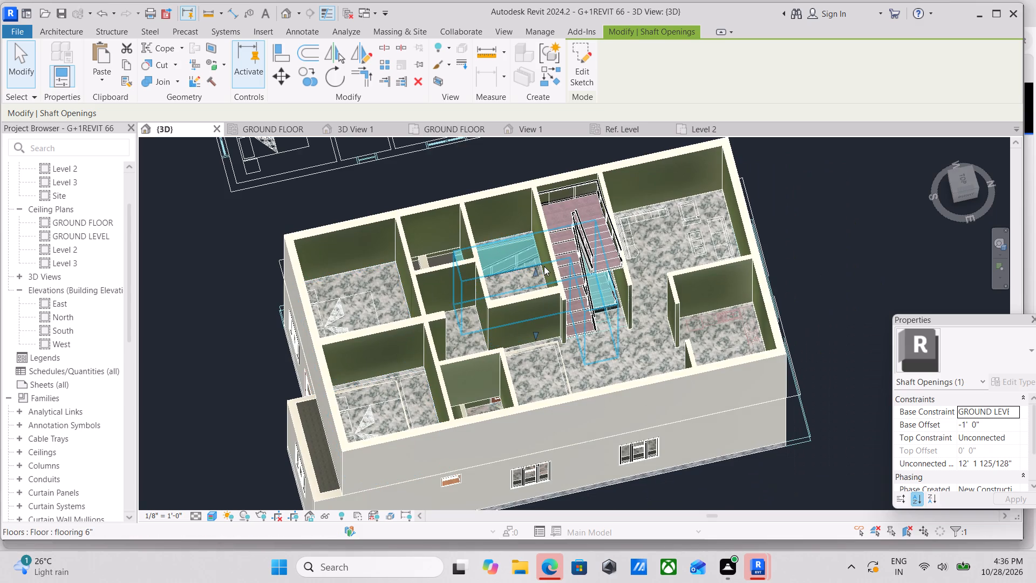
{"action": "left_click_drag", "start_coordinate": [536, 271], "coordinate": [536, 287]}
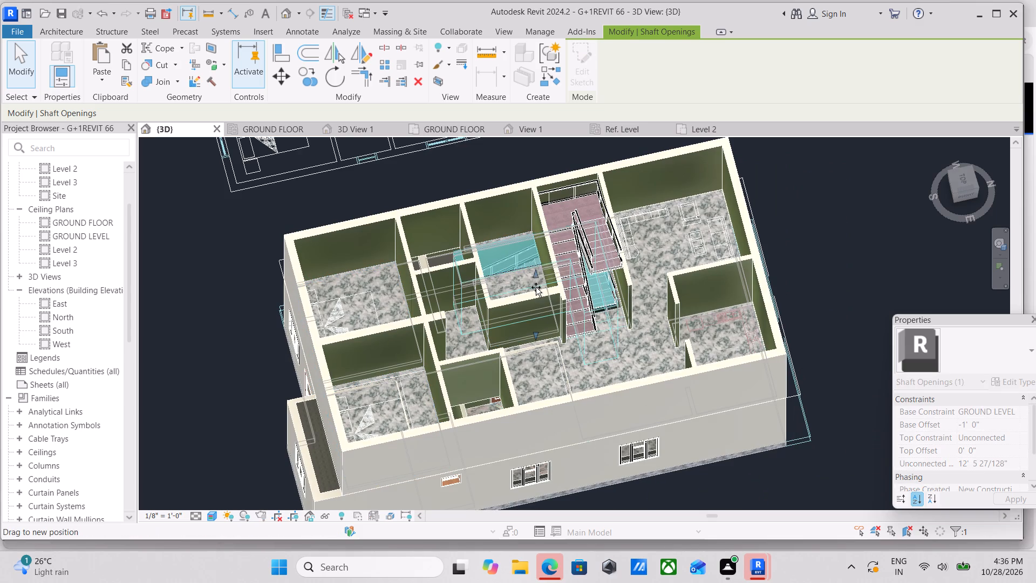
{"action": "left_click_drag", "start_coordinate": [536, 287], "coordinate": [535, 316]}
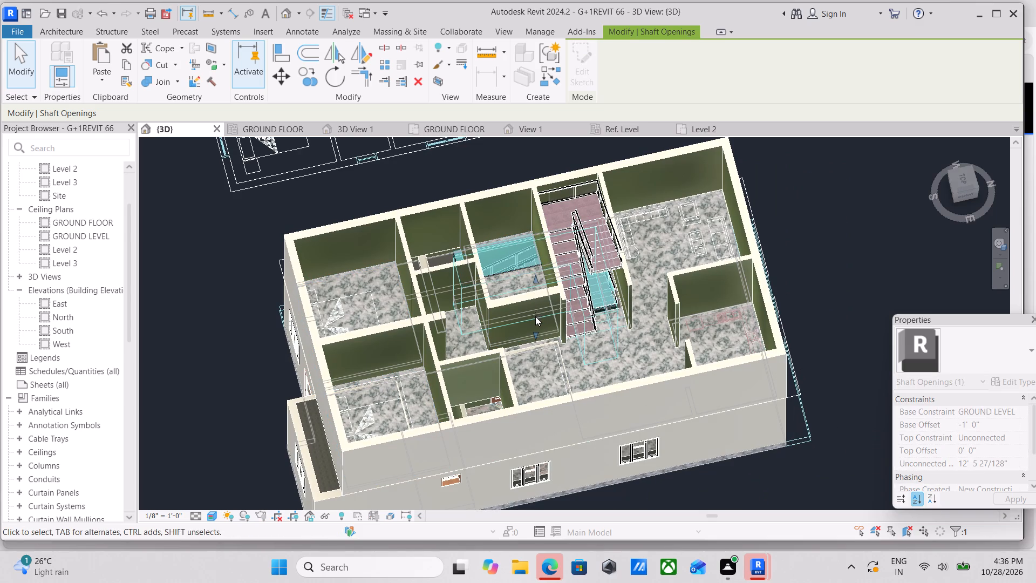
{"action": "scroll", "coordinate": [603, 320], "scroll_direction": "up", "scroll_amount": 4}
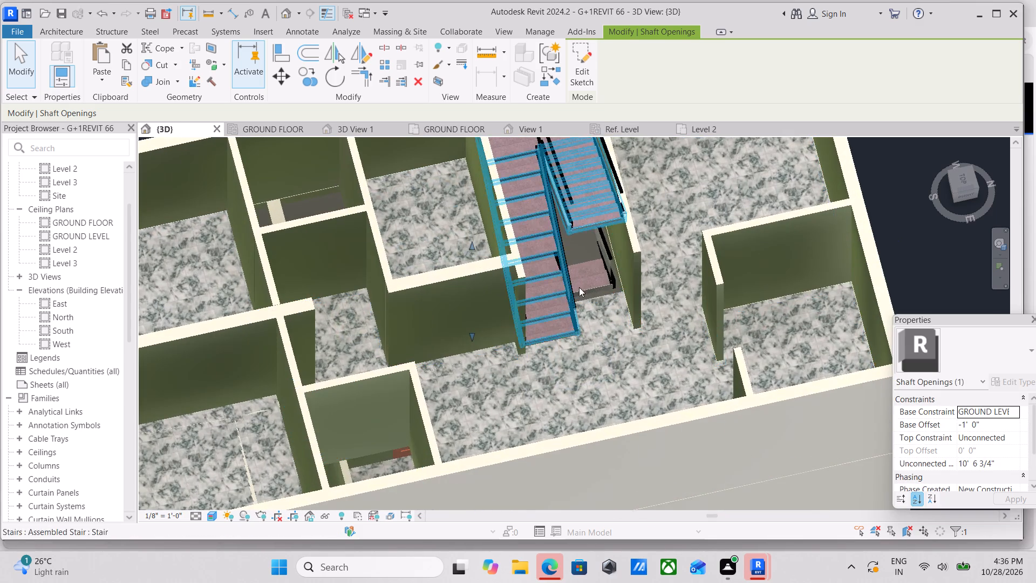
{"action": "scroll", "coordinate": [578, 282], "scroll_direction": "up", "scroll_amount": 2}
{"action": "scroll", "coordinate": [487, 371], "scroll_direction": "down", "scroll_amount": 2}
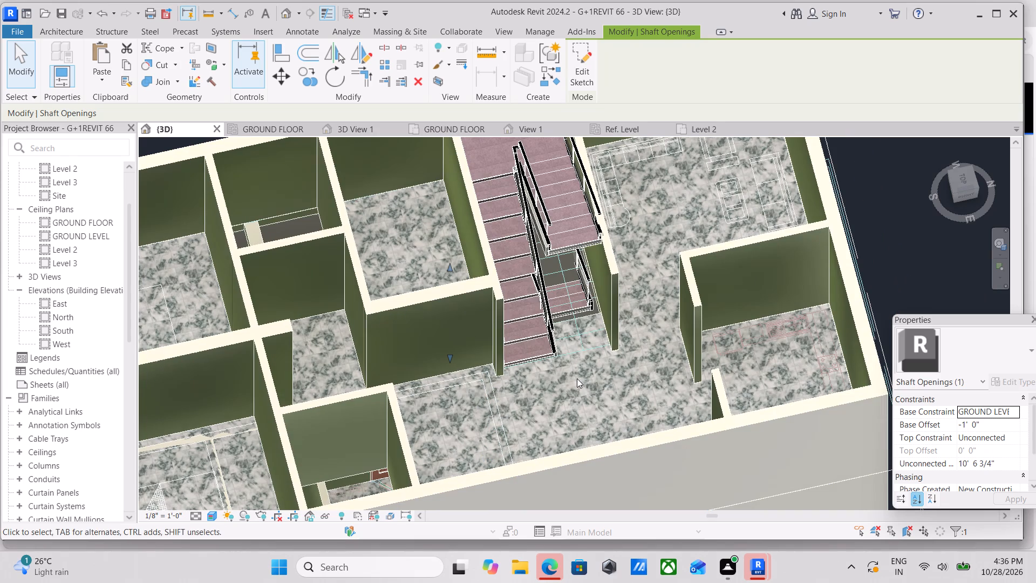
{"action": "middle_click_drag", "start_coordinate": [575, 378], "coordinate": [506, 300], "text": "shift"}
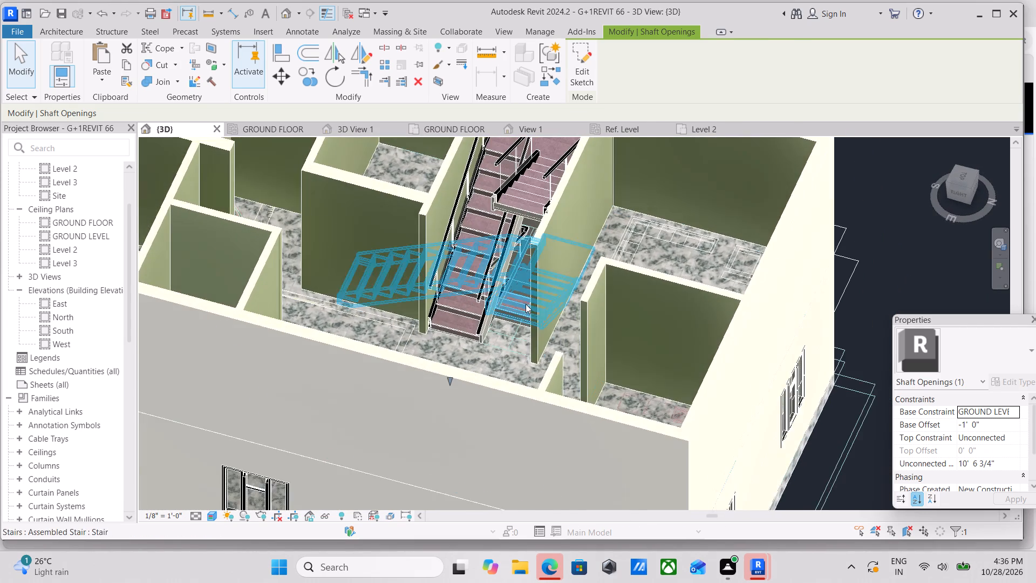
Orbit the 3D model to examine the first-floor slabs around the staircase and store room, and clear the shaft opening selection.
{"action": "middle_click_drag", "start_coordinate": [520, 336], "coordinate": [569, 289], "text": "shift"}
{"action": "middle_click_drag", "start_coordinate": [546, 281], "coordinate": [567, 395], "text": "shift"}
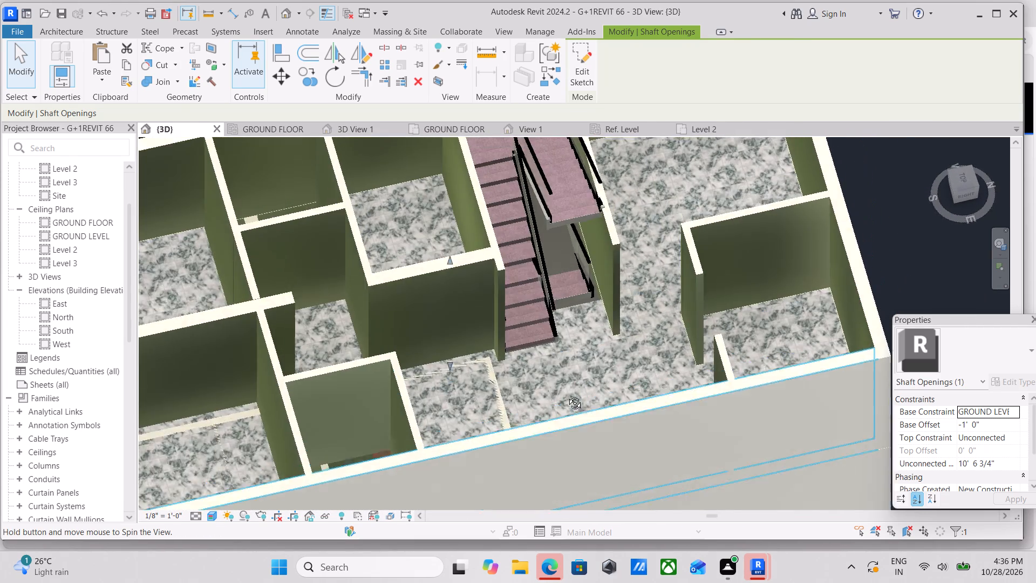
{"action": "middle_click_drag", "start_coordinate": [567, 395], "coordinate": [573, 437], "text": "shift"}
{"action": "middle_click_drag", "start_coordinate": [574, 377], "coordinate": [455, 375], "text": "shift"}
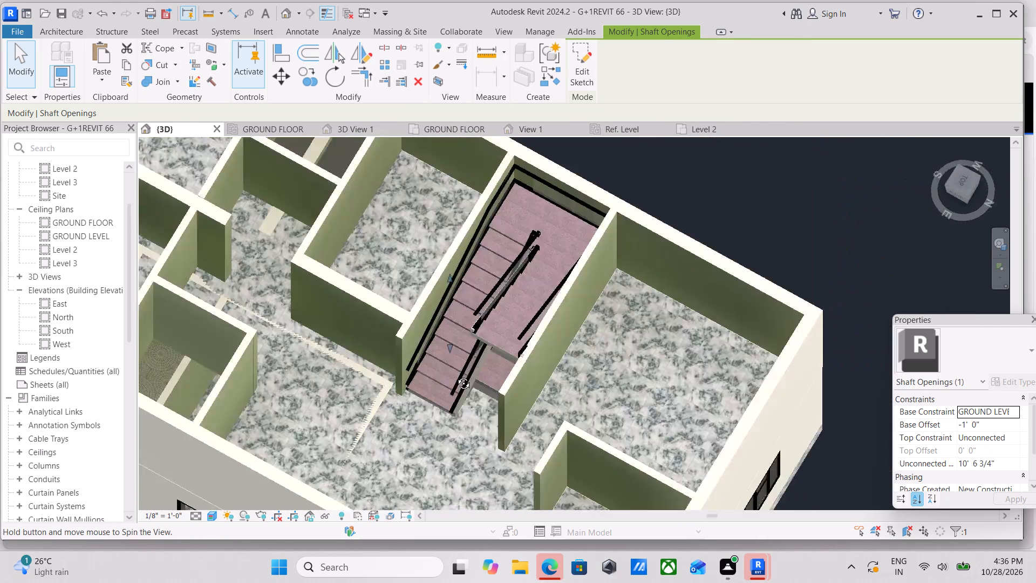
{"action": "middle_click_drag", "start_coordinate": [455, 375], "coordinate": [682, 357], "text": "shift"}
{"action": "middle_click_drag", "start_coordinate": [465, 375], "coordinate": [522, 485], "text": "shift"}
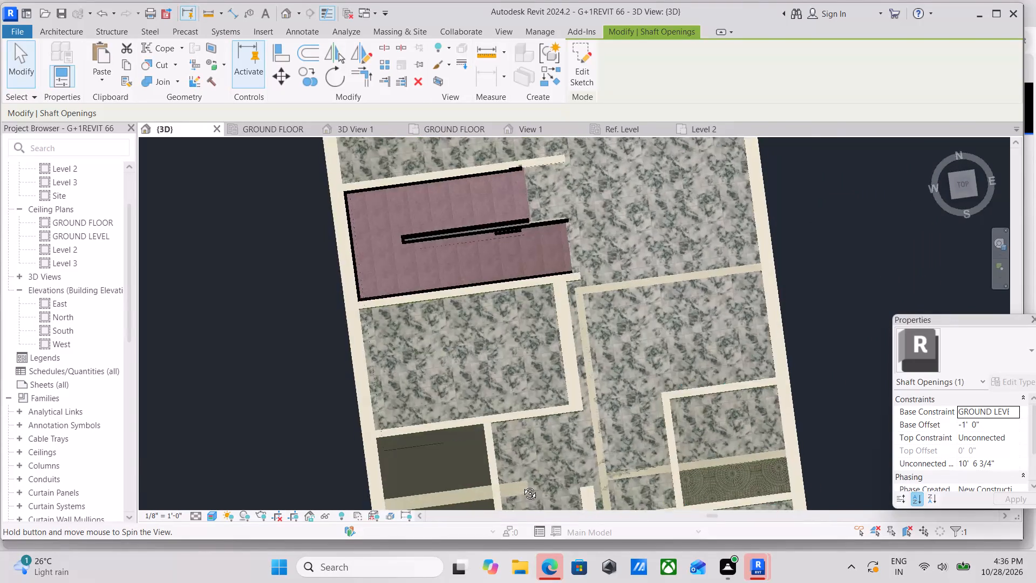
{"action": "middle_click_drag", "start_coordinate": [522, 485], "coordinate": [518, 367], "text": "shift"}
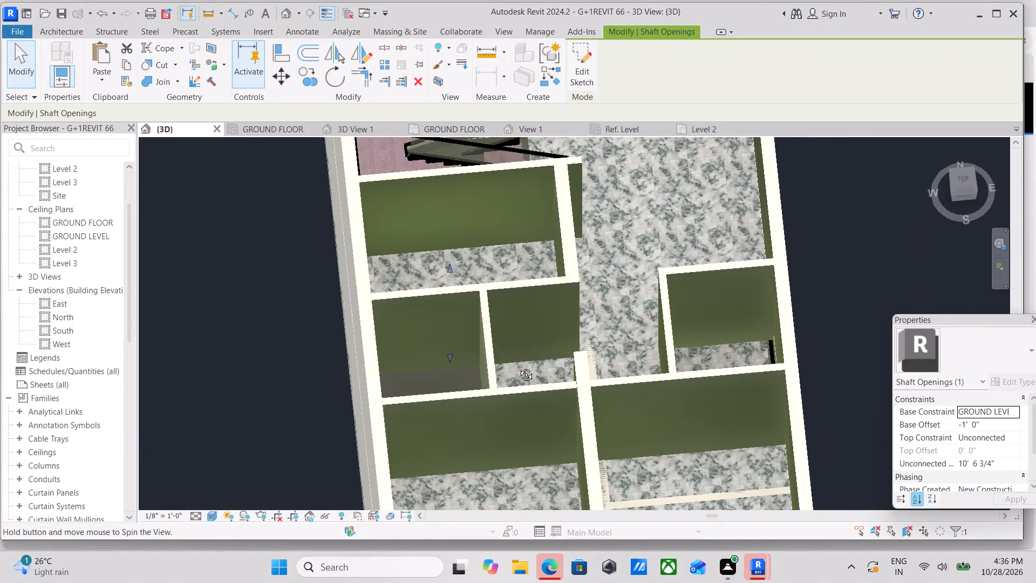
{"action": "middle_click_drag", "start_coordinate": [518, 367], "coordinate": [504, 409], "text": "shift"}
{"action": "key", "text": "Escape"}
{"action": "scroll", "coordinate": [554, 362], "scroll_direction": "down", "scroll_amount": 5}
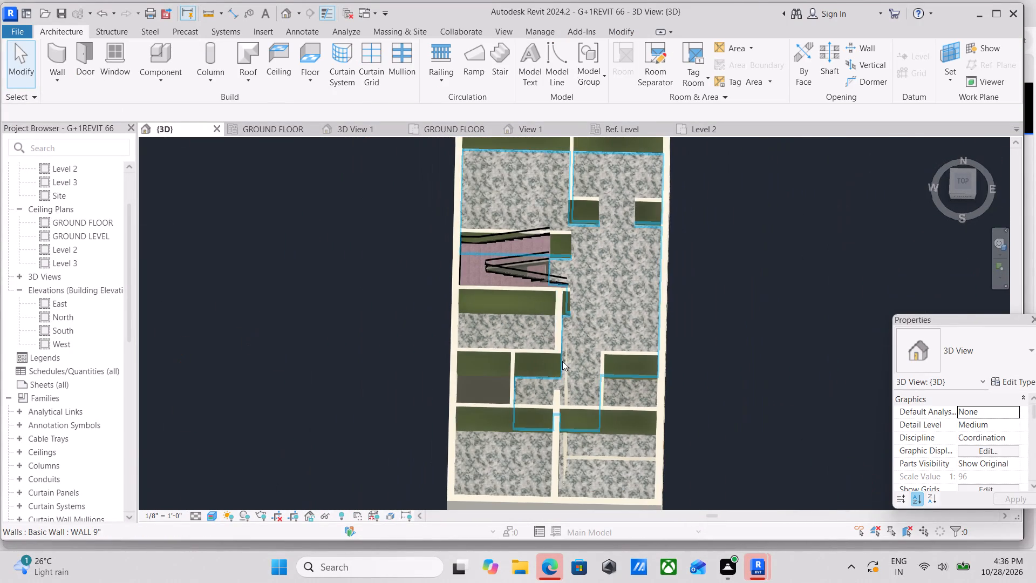
Look at the model from the top and examine the floors of the first-floor toilets against the plan labels.
{"action": "left_click", "coordinate": [959, 184]}
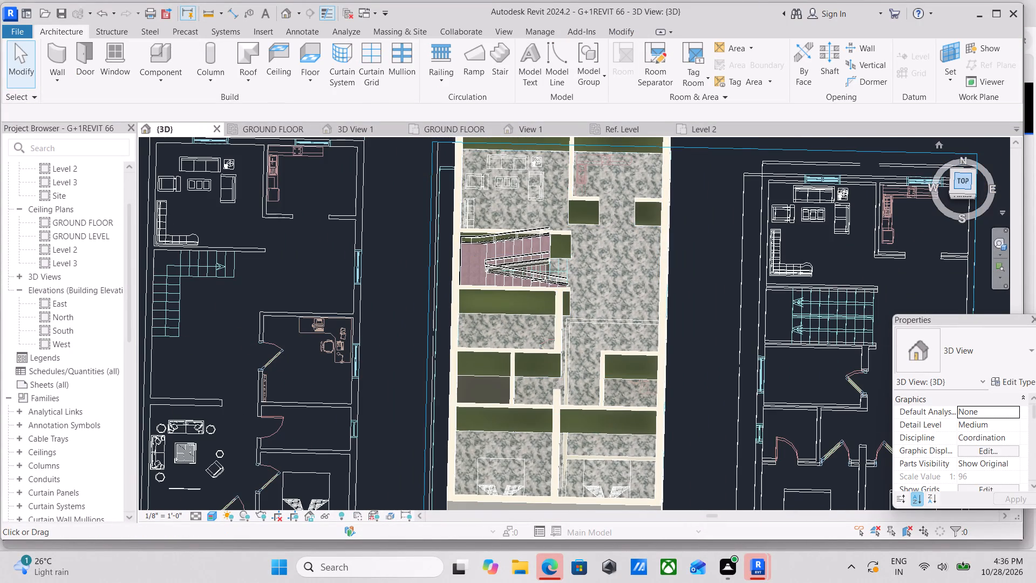
{"action": "scroll", "coordinate": [615, 302], "scroll_direction": "up", "scroll_amount": 3}
{"action": "scroll", "coordinate": [561, 352], "scroll_direction": "up", "scroll_amount": 7}
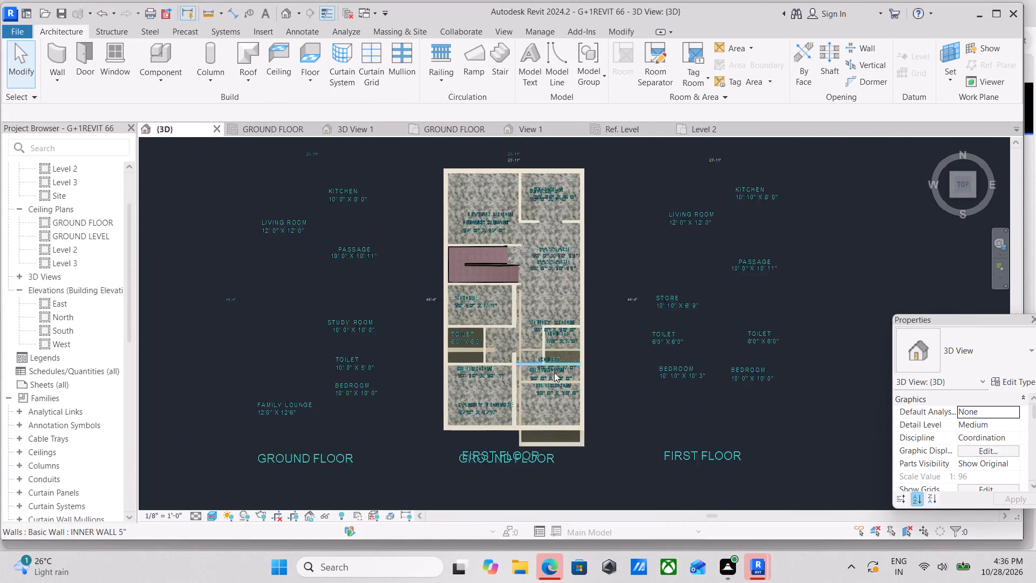
{"action": "scroll", "coordinate": [557, 371], "scroll_direction": "up", "scroll_amount": 3}
{"action": "key", "text": "Escape"}
{"action": "scroll", "coordinate": [561, 370], "scroll_direction": "up", "scroll_amount": 6}
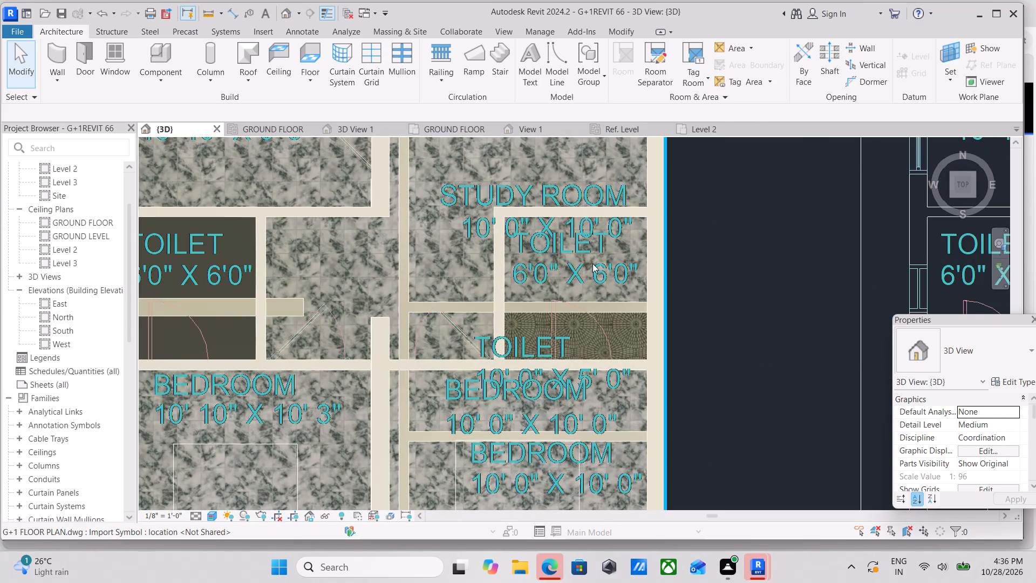
{"action": "scroll", "coordinate": [570, 346], "scroll_direction": "up", "scroll_amount": 1}
{"action": "middle_click_drag", "start_coordinate": [570, 344], "coordinate": [604, 291]}
{"action": "scroll", "coordinate": [535, 244], "scroll_direction": "down", "scroll_amount": 3}
{"action": "middle_click_drag", "start_coordinate": [535, 244], "coordinate": [577, 277]}
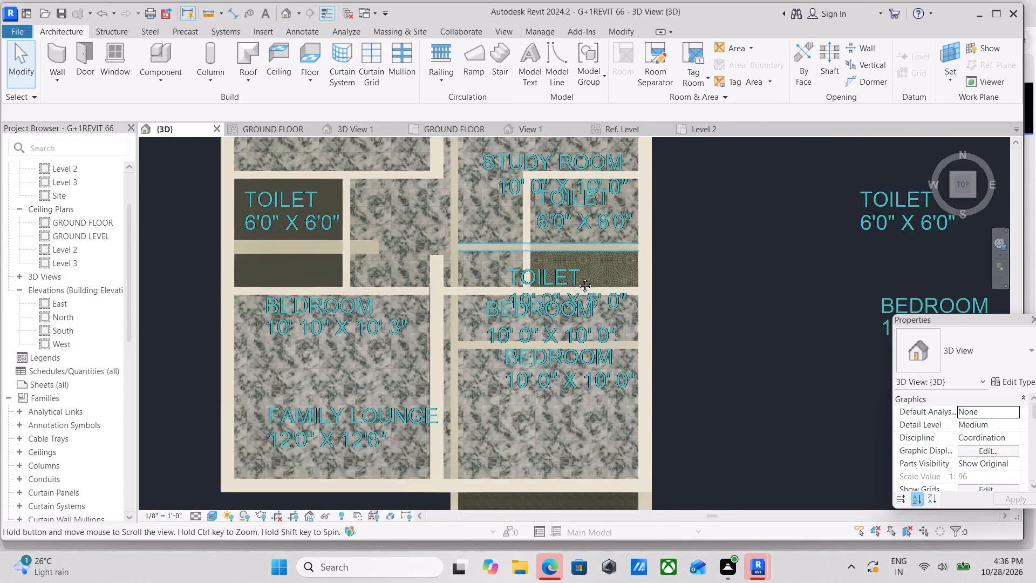
{"action": "middle_click_drag", "start_coordinate": [577, 277], "coordinate": [618, 296]}
{"action": "scroll", "coordinate": [623, 267], "scroll_direction": "down", "scroll_amount": 2}
{"action": "scroll", "coordinate": [676, 201], "scroll_direction": "down", "scroll_amount": 1}
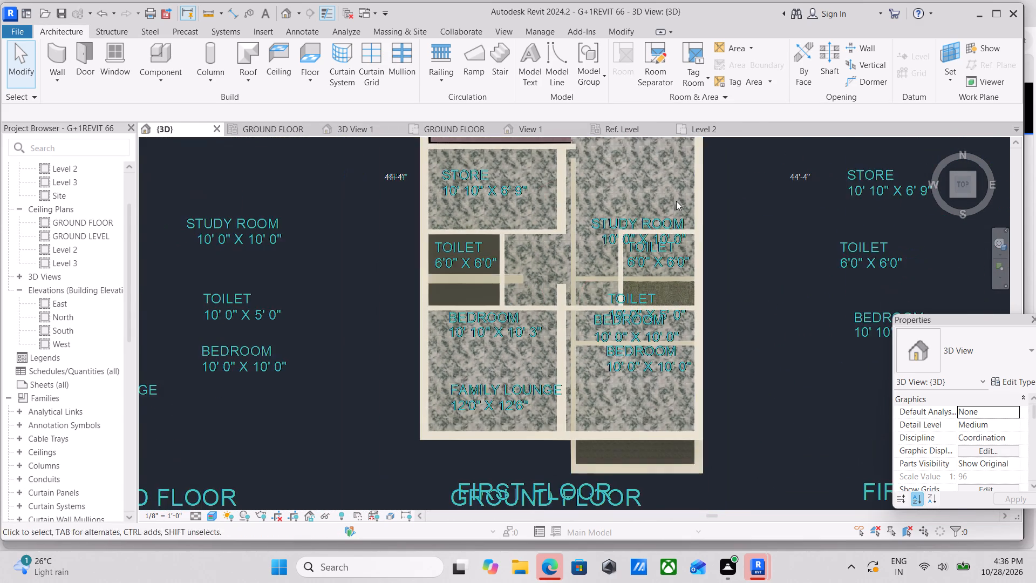
{"action": "middle_click_drag", "start_coordinate": [676, 205], "coordinate": [688, 262]}
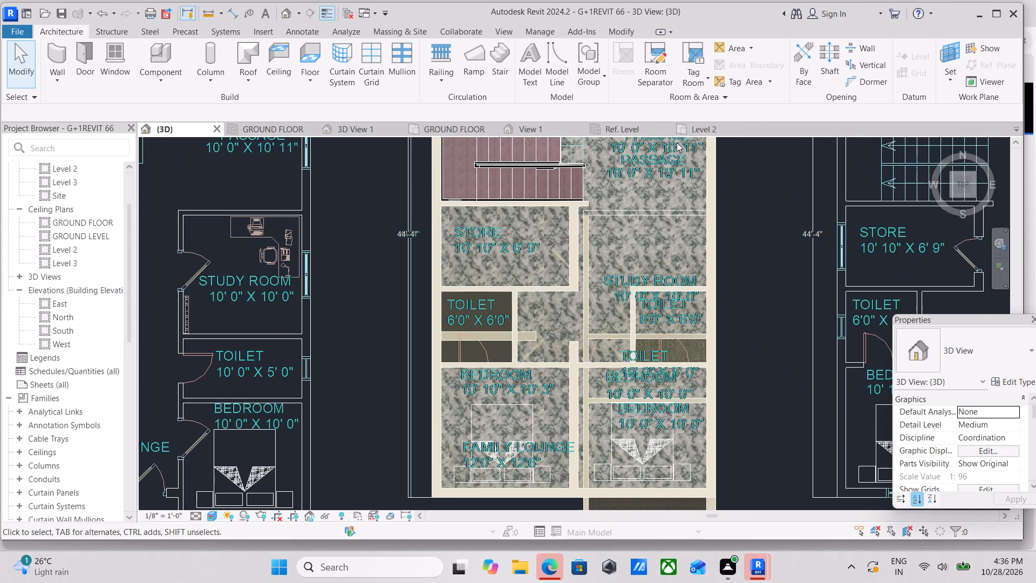
Open the Level 2 floor plan and set its visual style to Shaded.
{"action": "left_click", "coordinate": [694, 125]}
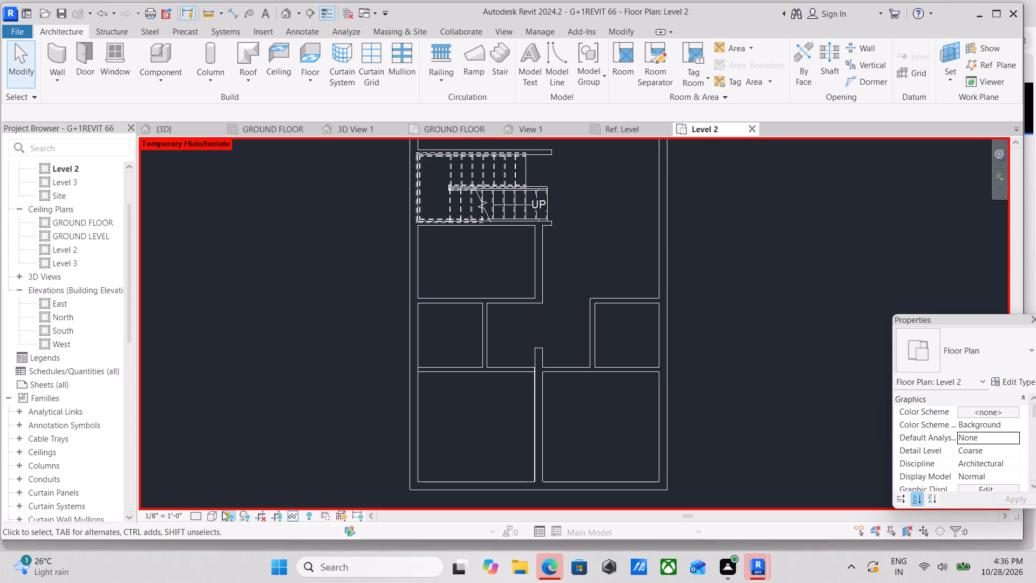
{"action": "left_click", "coordinate": [206, 514]}
{"action": "left_click", "coordinate": [237, 459]}
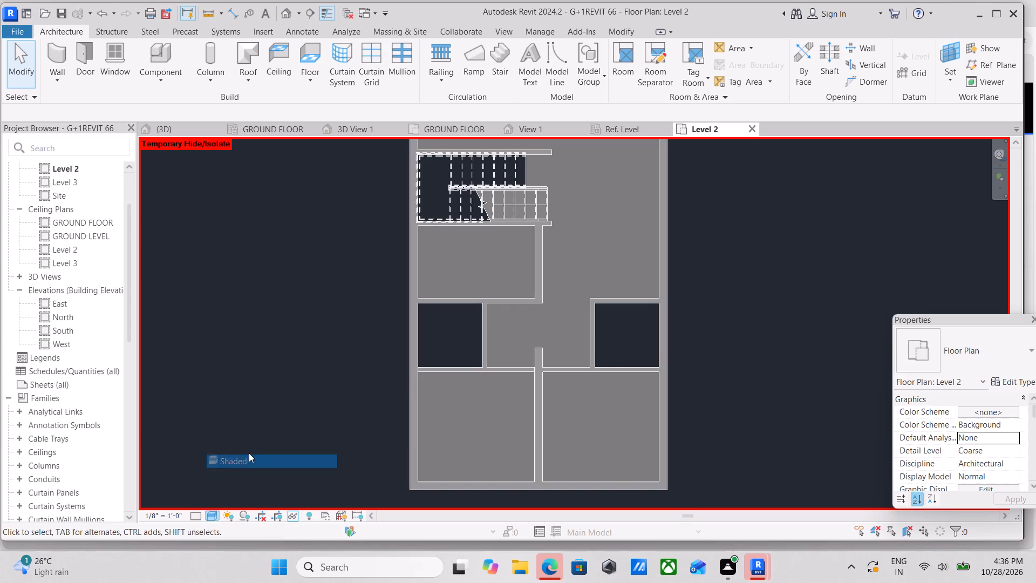
{"action": "scroll", "coordinate": [593, 330], "scroll_direction": "up", "scroll_amount": 1}
{"action": "middle_click_drag", "start_coordinate": [596, 341], "coordinate": [641, 408]}
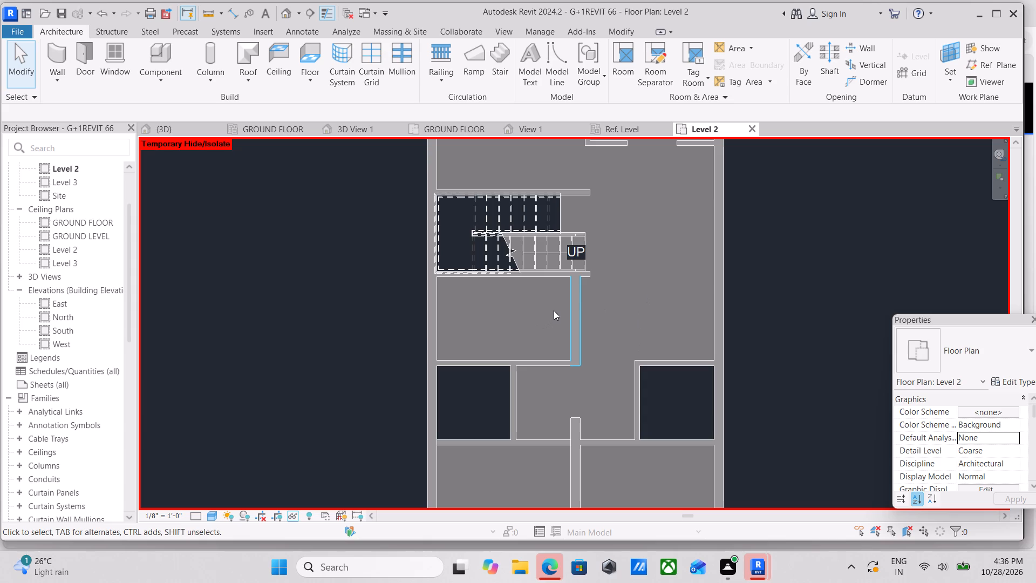
Start an architectural floor on Level 2 and choose the BATHROOM FLOORING 1' floor type.
{"action": "left_click", "coordinate": [447, 78]}
{"action": "left_click", "coordinate": [447, 78]}
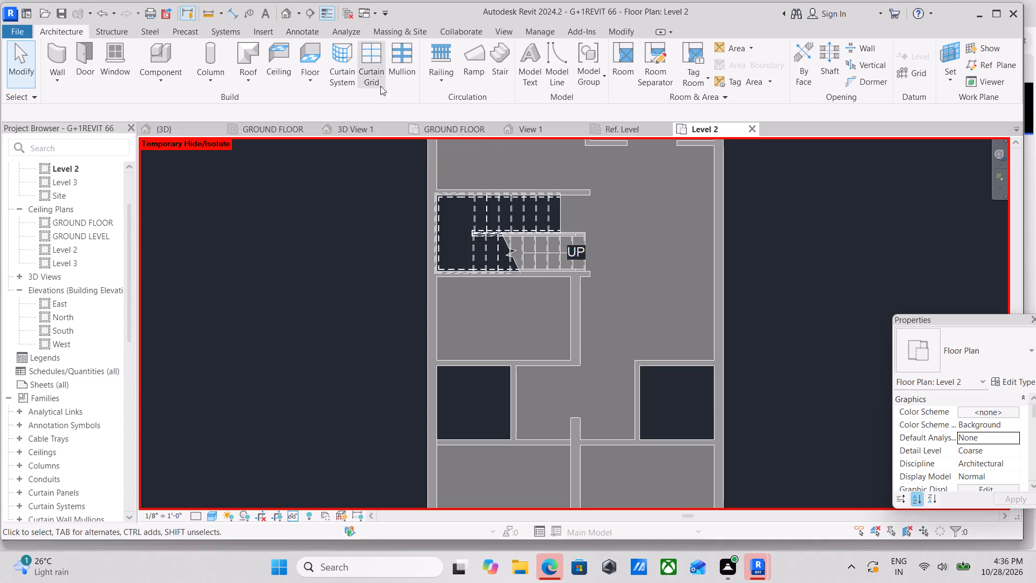
{"action": "left_click", "coordinate": [310, 82]}
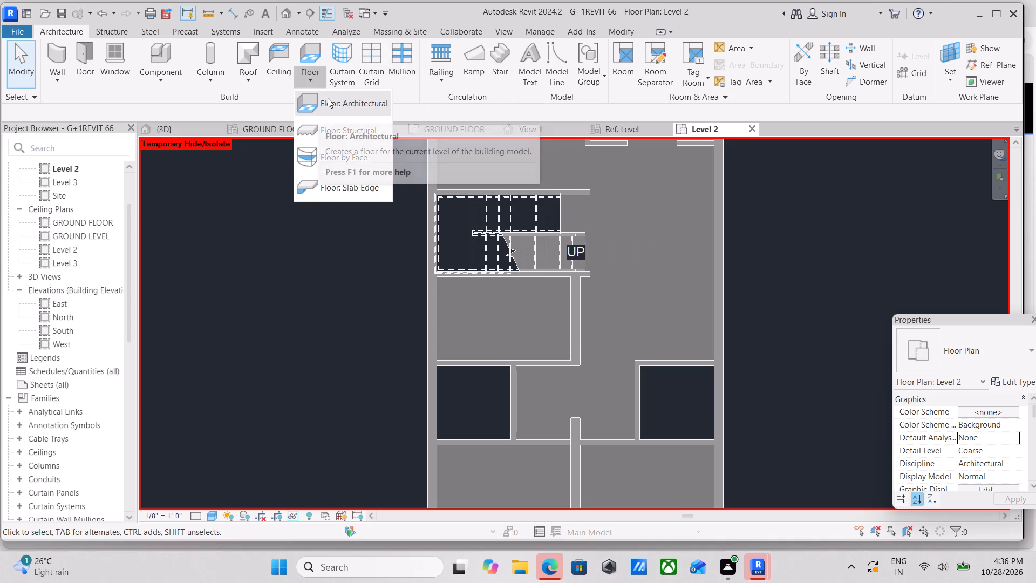
{"action": "left_click", "coordinate": [328, 98]}
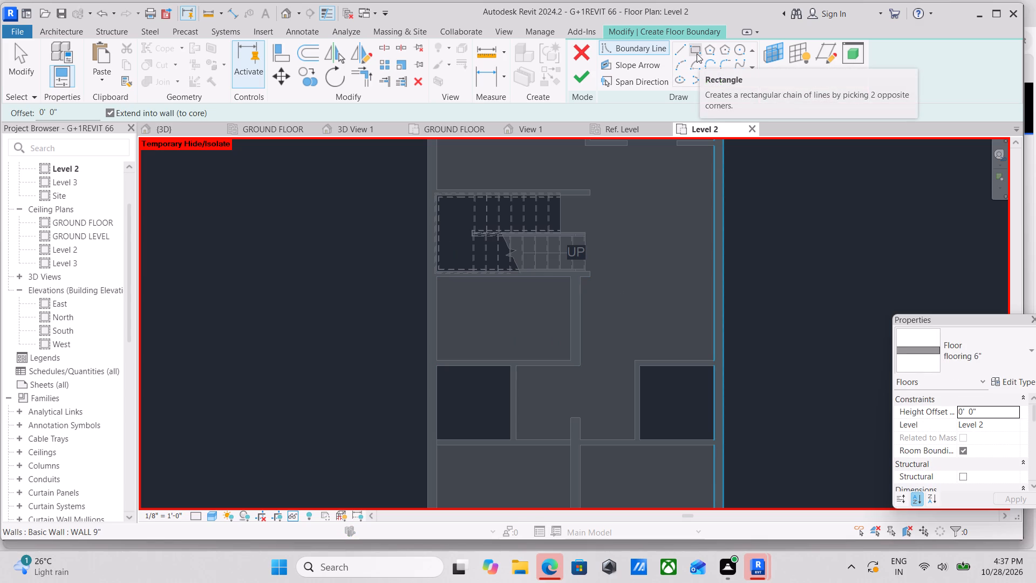
{"action": "left_click", "coordinate": [983, 345]}
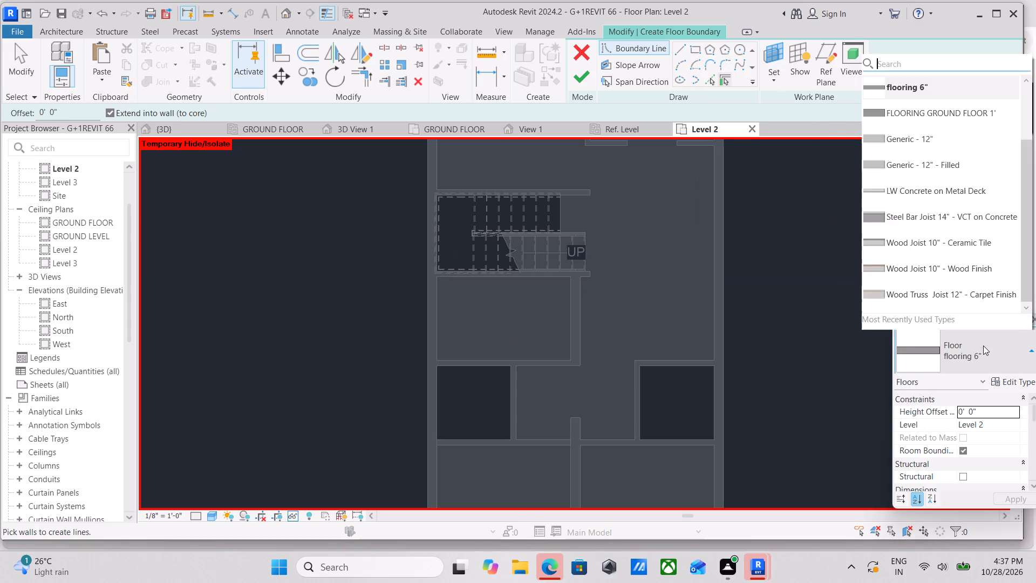
{"action": "scroll", "coordinate": [946, 121], "scroll_direction": "up", "scroll_amount": 2}
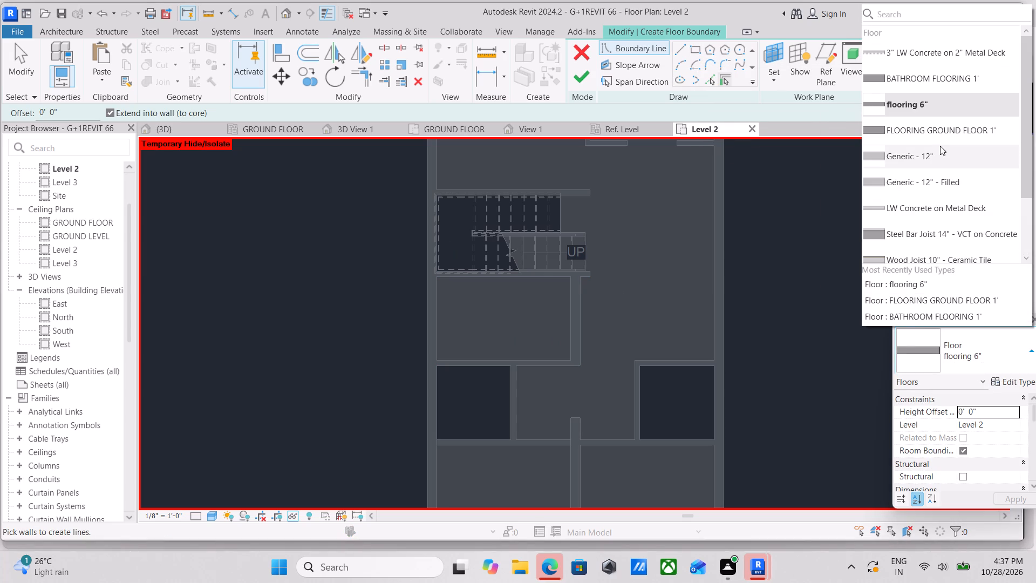
{"action": "scroll", "coordinate": [937, 146], "scroll_direction": "up", "scroll_amount": 3}
{"action": "scroll", "coordinate": [933, 193], "scroll_direction": "down", "scroll_amount": 1}
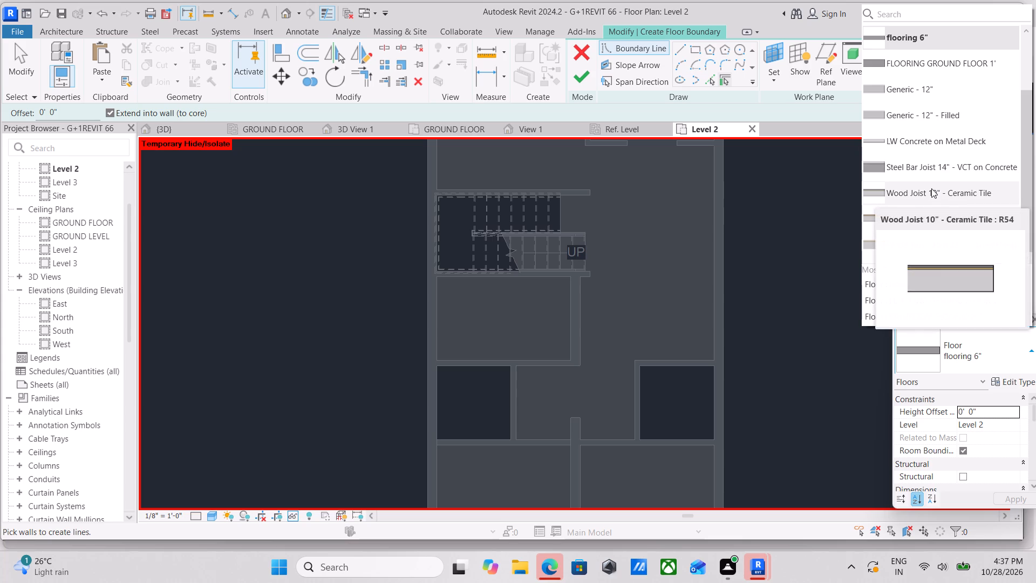
{"action": "scroll", "coordinate": [931, 188], "scroll_direction": "up", "scroll_amount": 1}
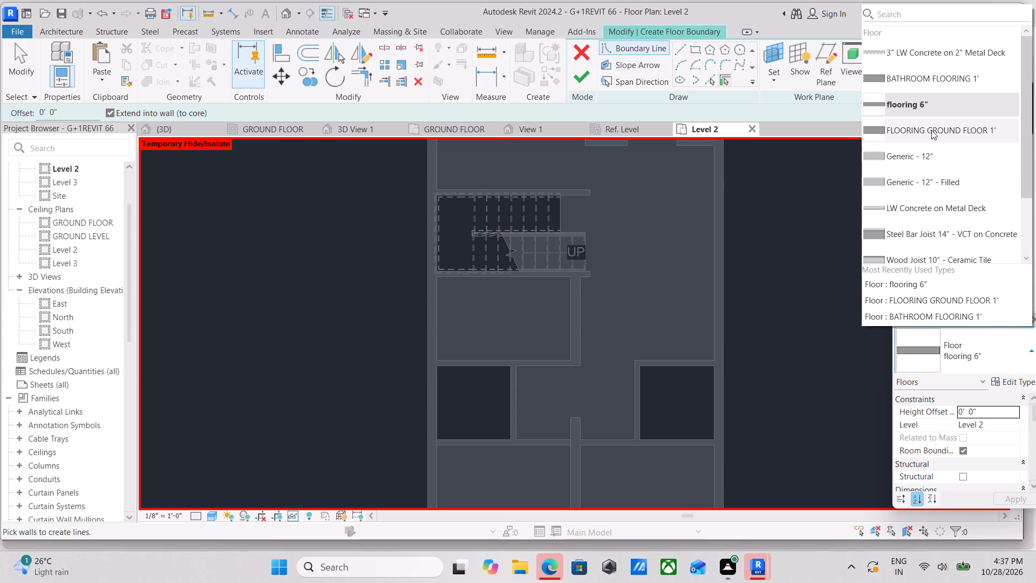
{"action": "left_click", "coordinate": [938, 79]}
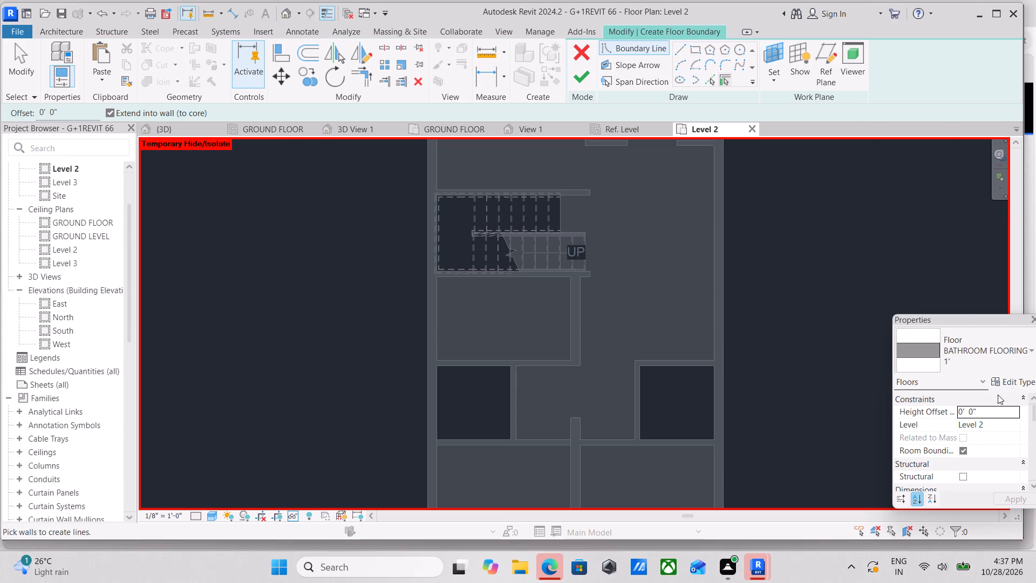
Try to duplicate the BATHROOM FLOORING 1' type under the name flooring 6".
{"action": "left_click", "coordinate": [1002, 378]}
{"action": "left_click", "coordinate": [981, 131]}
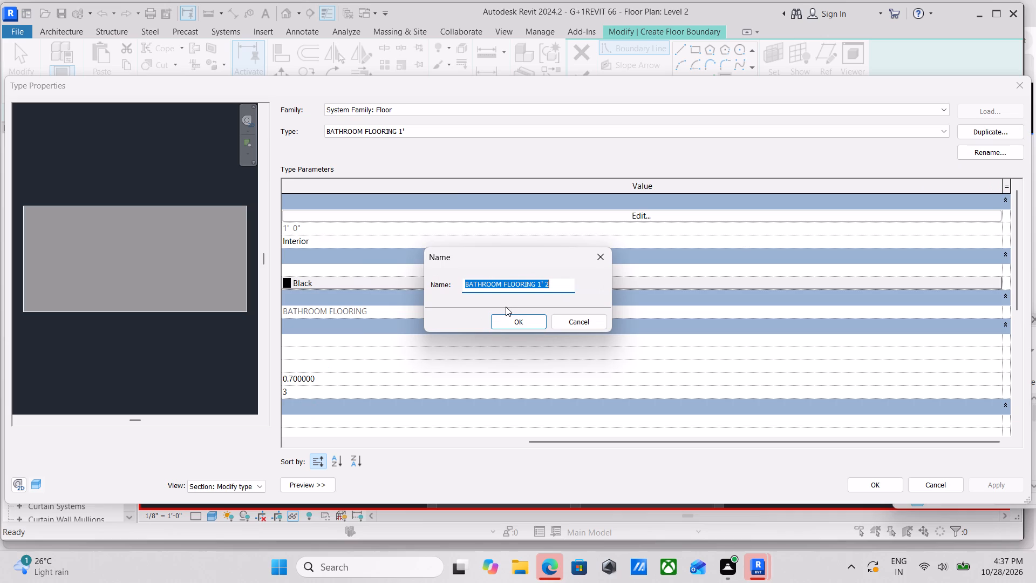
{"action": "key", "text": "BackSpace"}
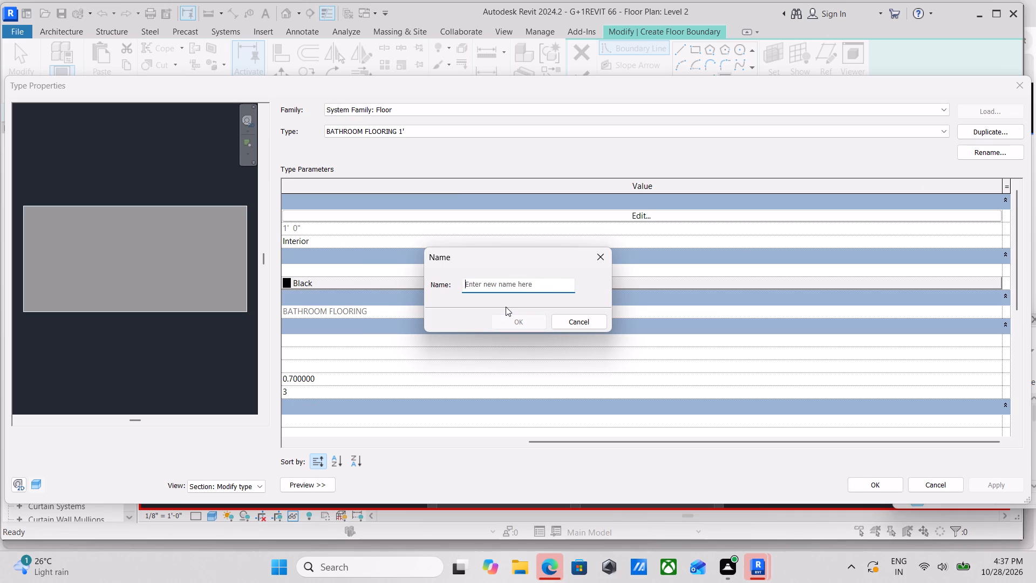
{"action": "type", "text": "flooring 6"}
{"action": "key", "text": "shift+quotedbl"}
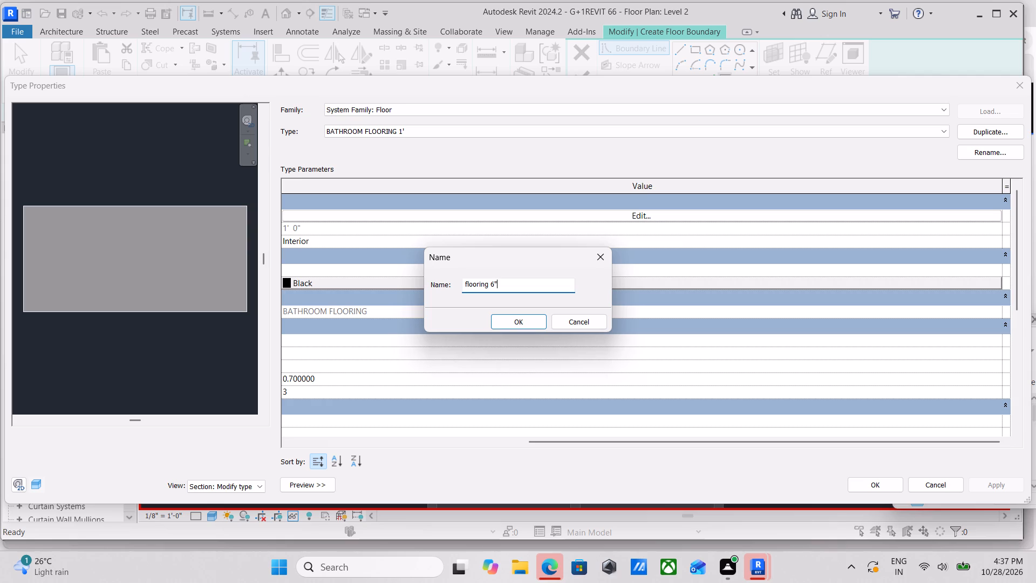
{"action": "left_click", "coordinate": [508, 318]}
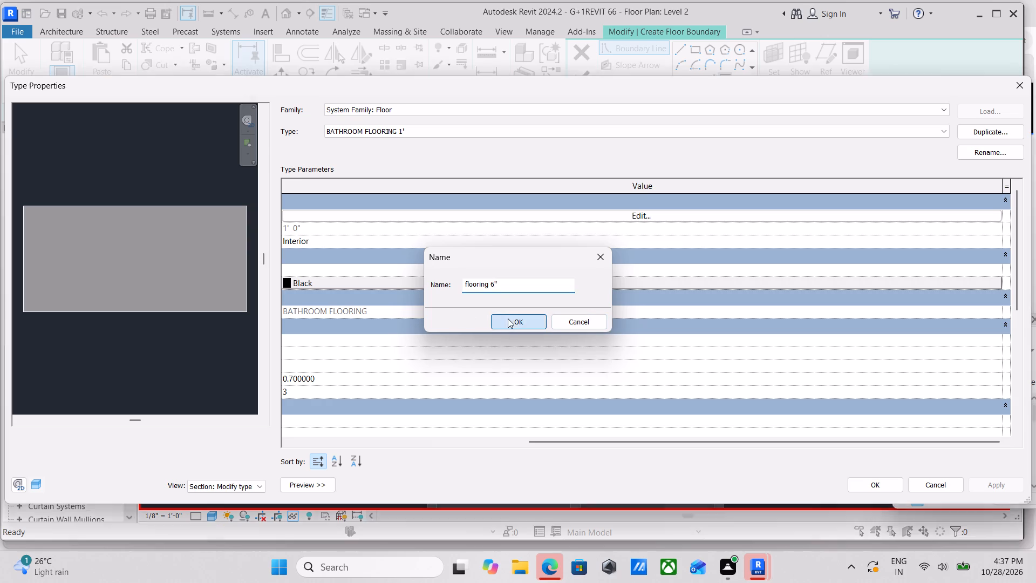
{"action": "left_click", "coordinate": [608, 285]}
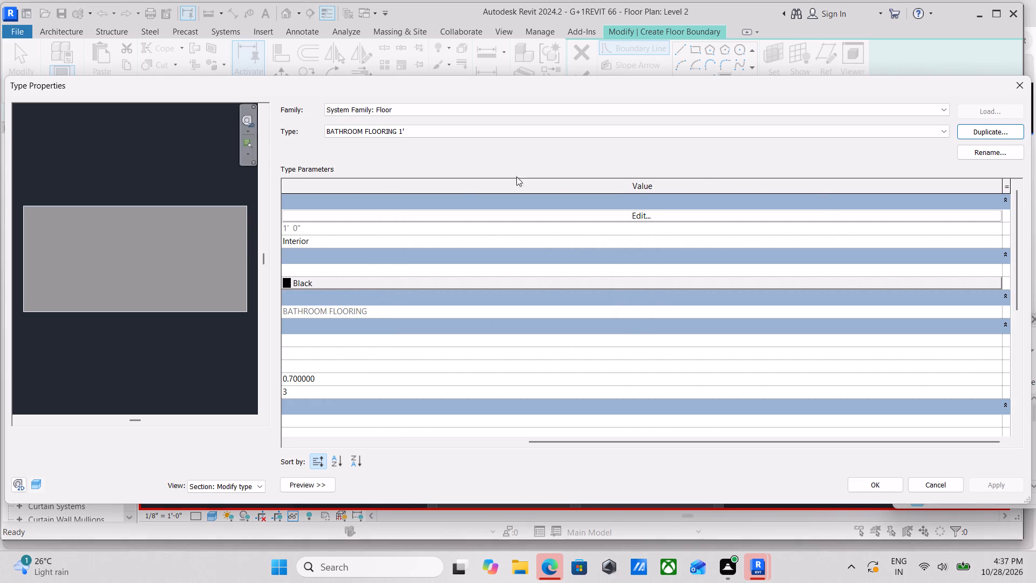
Duplicate the BATHROOM FLOORING 1' floor type under the name 6" flooring bathroom second lvl.
{"action": "left_click", "coordinate": [979, 137]}
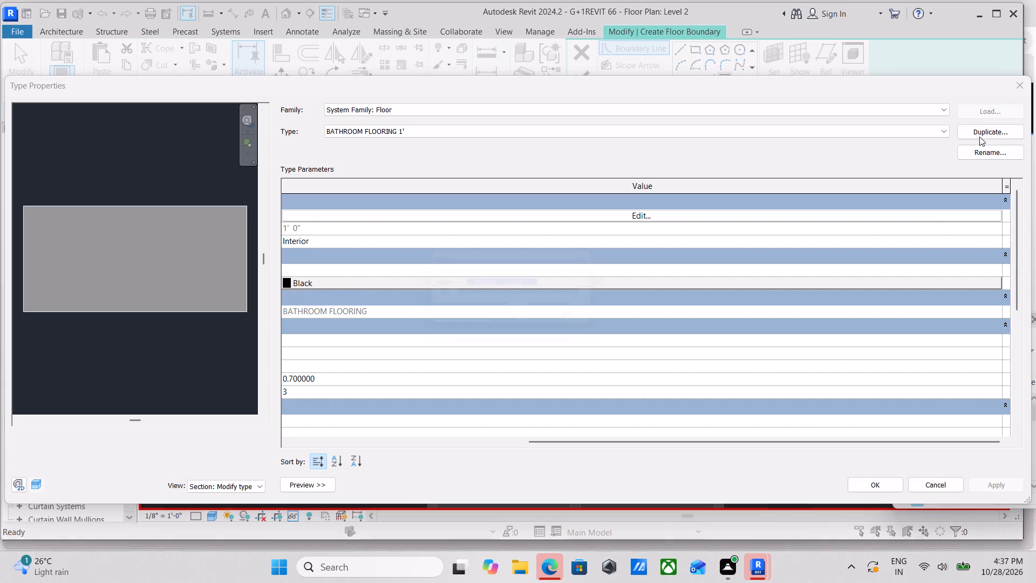
{"action": "key", "text": "BackSpace"}
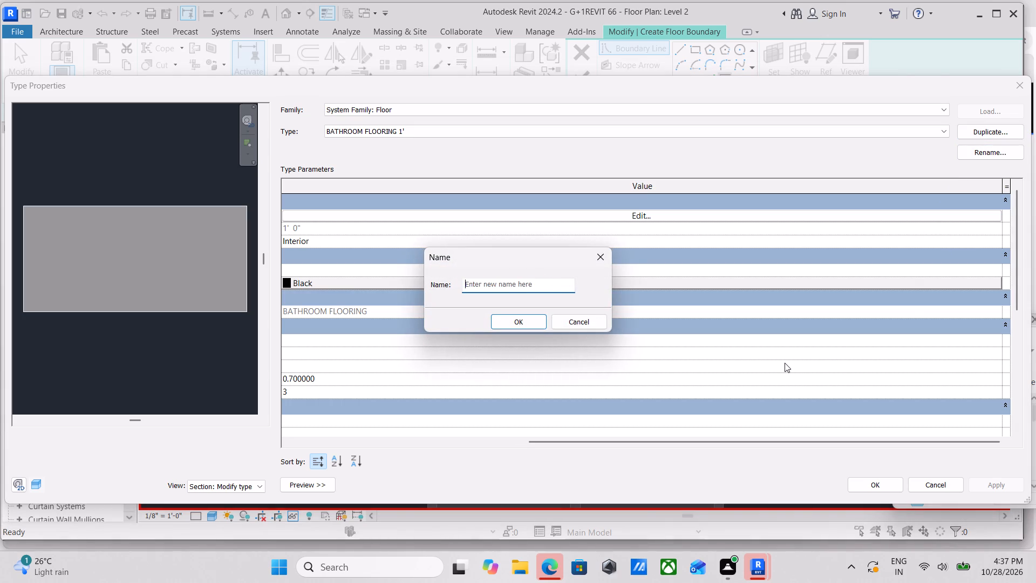
{"action": "key", "text": "6"}
{"action": "key", "text": "shift+quotedbl"}
{"action": "key", "text": "space"}
{"action": "type", "text": "flooring"}
{"action": "key", "text": "space"}
{"action": "type", "text": "bathroom"}
{"action": "key", "text": "space"}
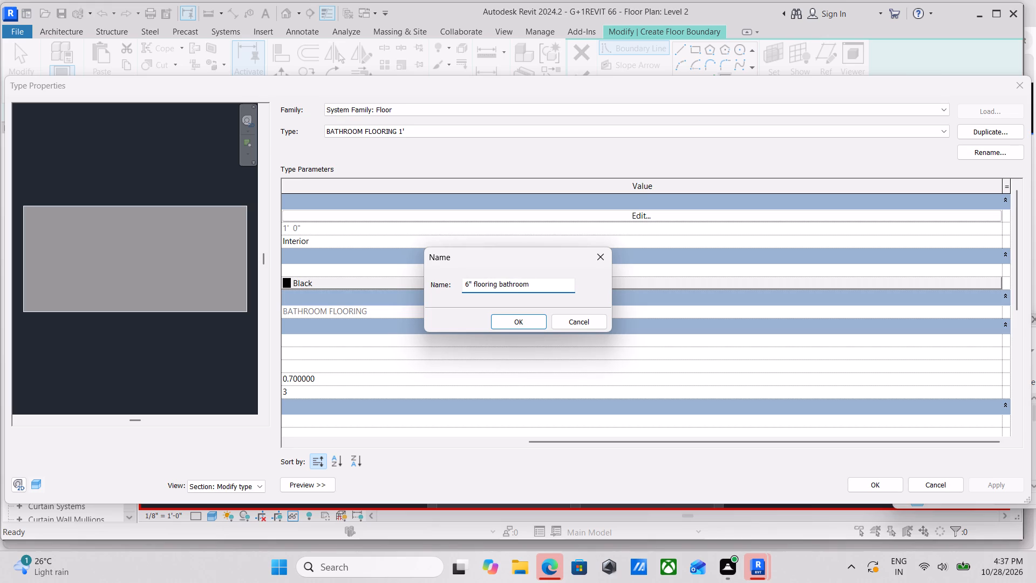
{"action": "key", "text": "s"}
{"action": "type", "text": "econd"}
{"action": "key", "text": "space"}
{"action": "type", "text": "lvl"}
{"action": "left_click", "coordinate": [516, 325]}
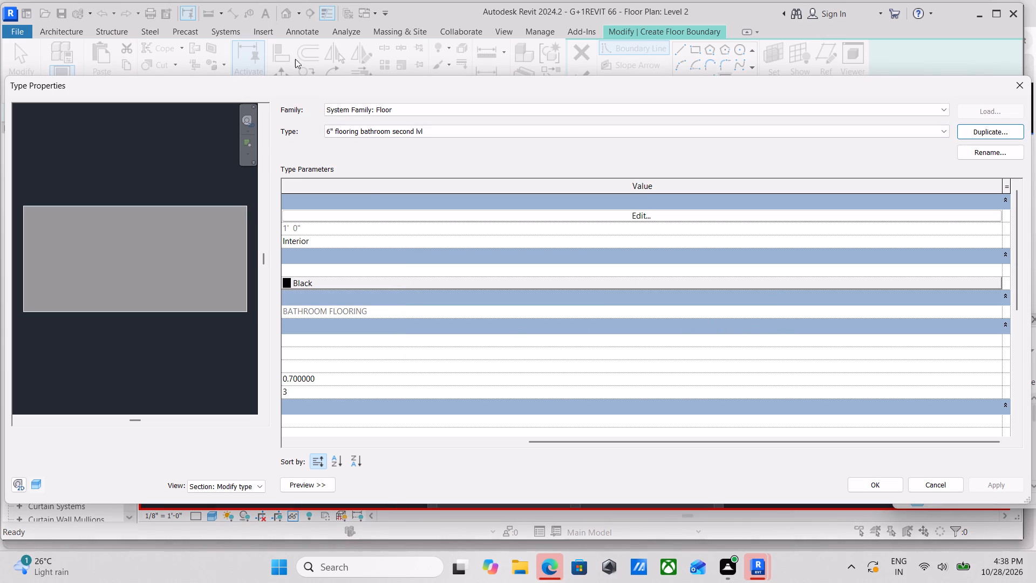
Set the new bathroom floor type's structure layer thickness to 6" and apply the type changes.
{"action": "left_click", "coordinate": [576, 211]}
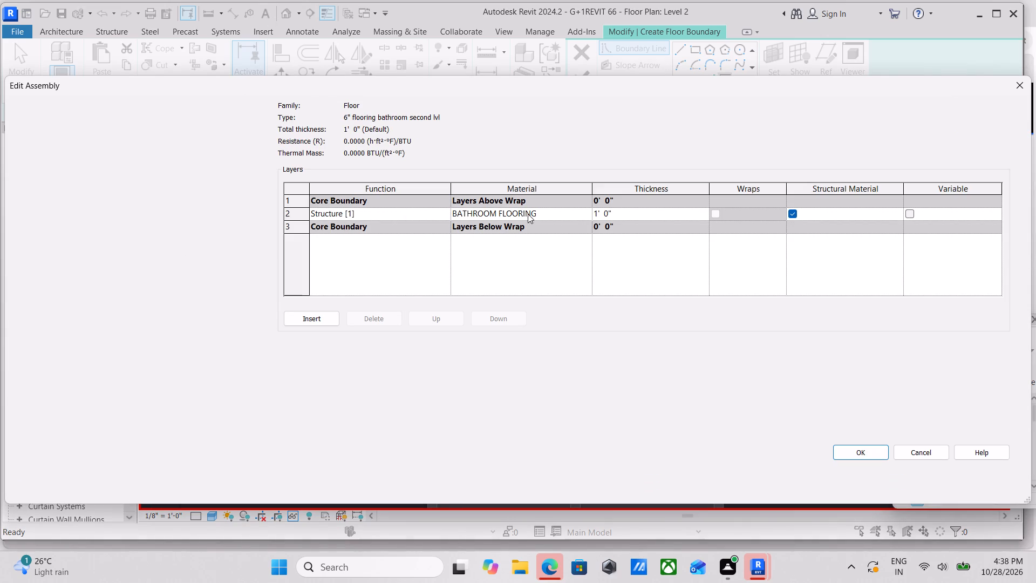
{"action": "left_click", "coordinate": [620, 214]}
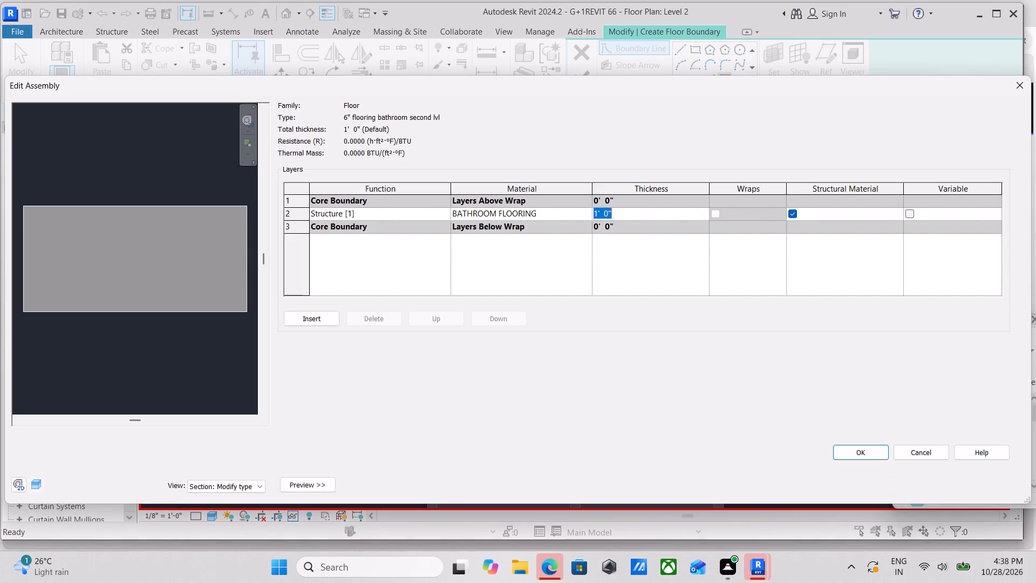
{"action": "key", "text": "6"}
{"action": "key", "text": "shift+quotedbl"}
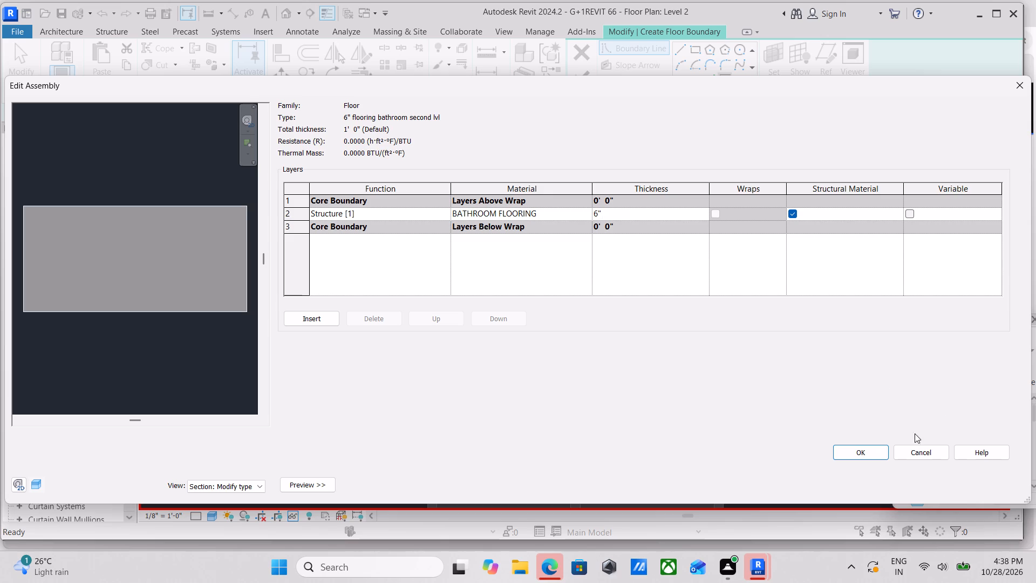
{"action": "left_click", "coordinate": [849, 455]}
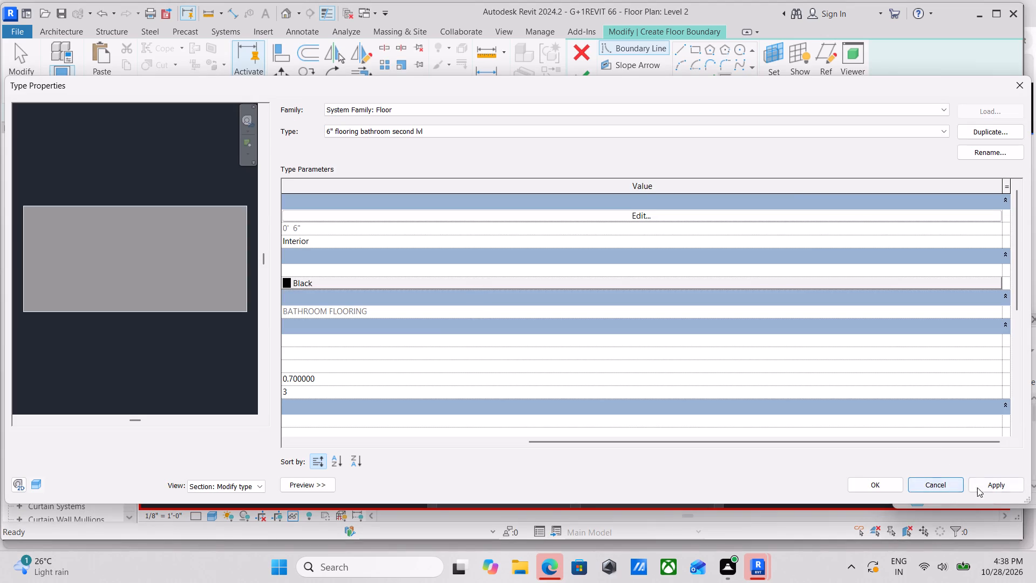
{"action": "left_click", "coordinate": [989, 491]}
{"action": "left_click", "coordinate": [876, 488]}
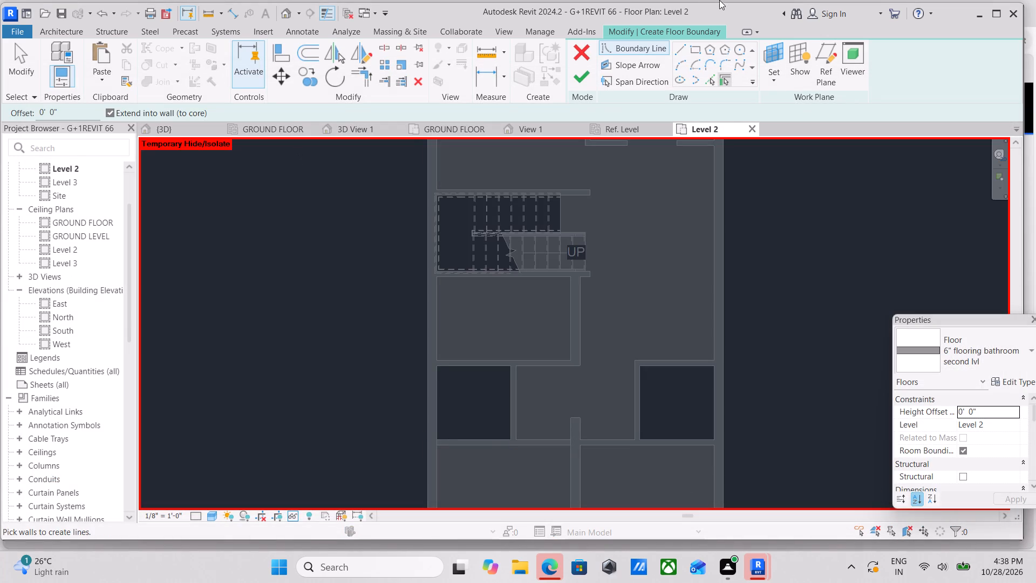
Sketch rectangular floor boundaries, about 6' by 6' each, along the inner wall faces of the two open toilets below the staircase.
{"action": "left_click", "coordinate": [700, 48]}
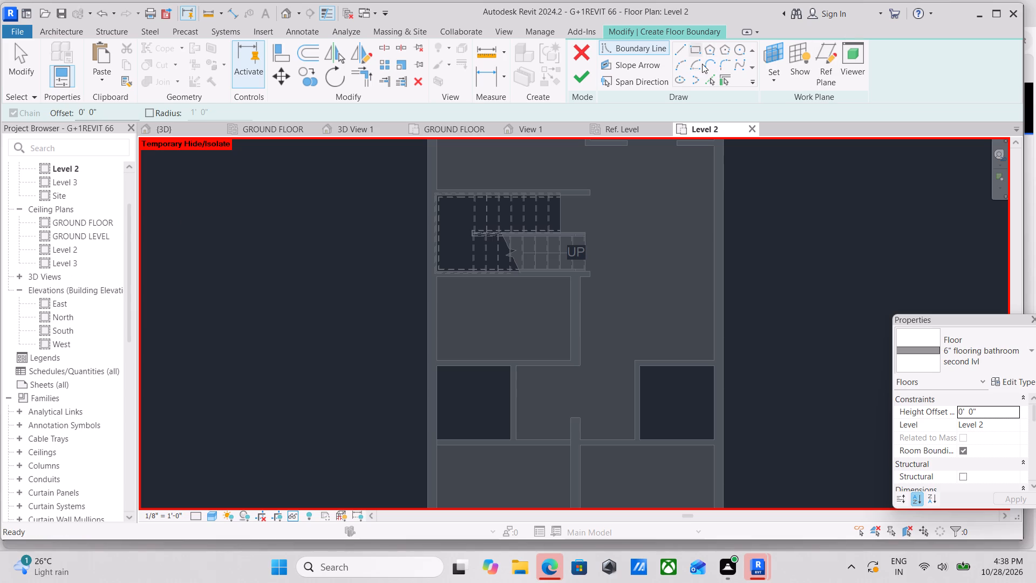
{"action": "scroll", "coordinate": [422, 374], "scroll_direction": "up", "scroll_amount": 4}
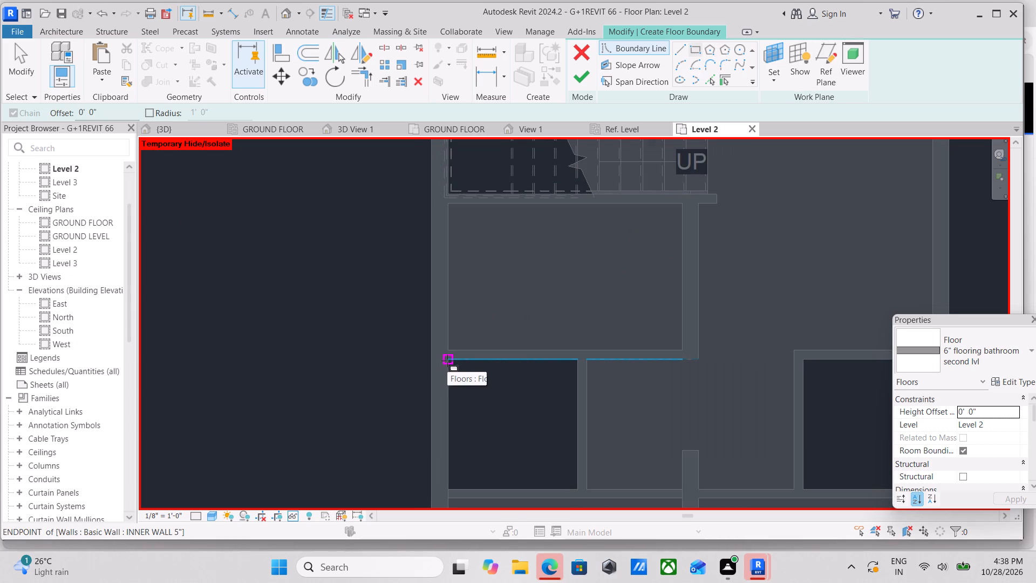
{"action": "left_click", "coordinate": [447, 361]}
{"action": "middle_click_drag", "start_coordinate": [492, 441], "coordinate": [480, 343]}
{"action": "scroll", "coordinate": [480, 343], "scroll_direction": "up", "scroll_amount": 1}
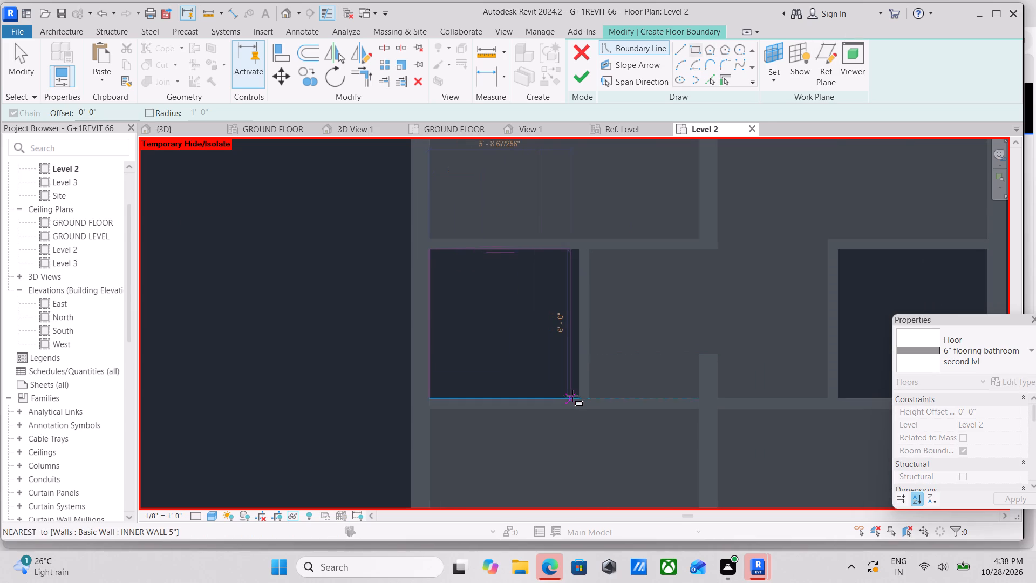
{"action": "left_click", "coordinate": [576, 397]}
{"action": "middle_click_drag", "start_coordinate": [678, 238], "coordinate": [334, 233]}
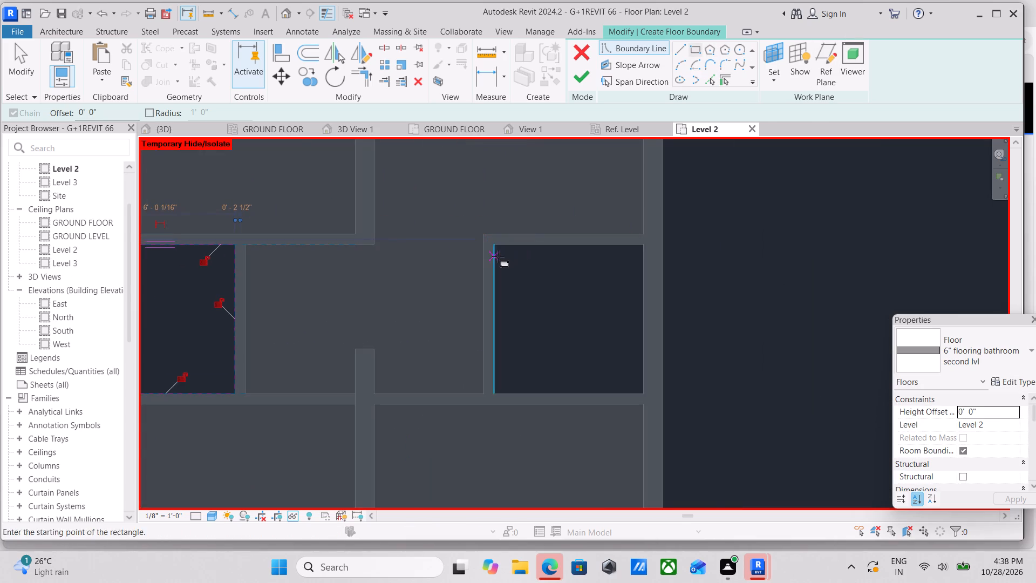
{"action": "scroll", "coordinate": [498, 257], "scroll_direction": "up", "scroll_amount": 2}
{"action": "left_click", "coordinate": [492, 238]}
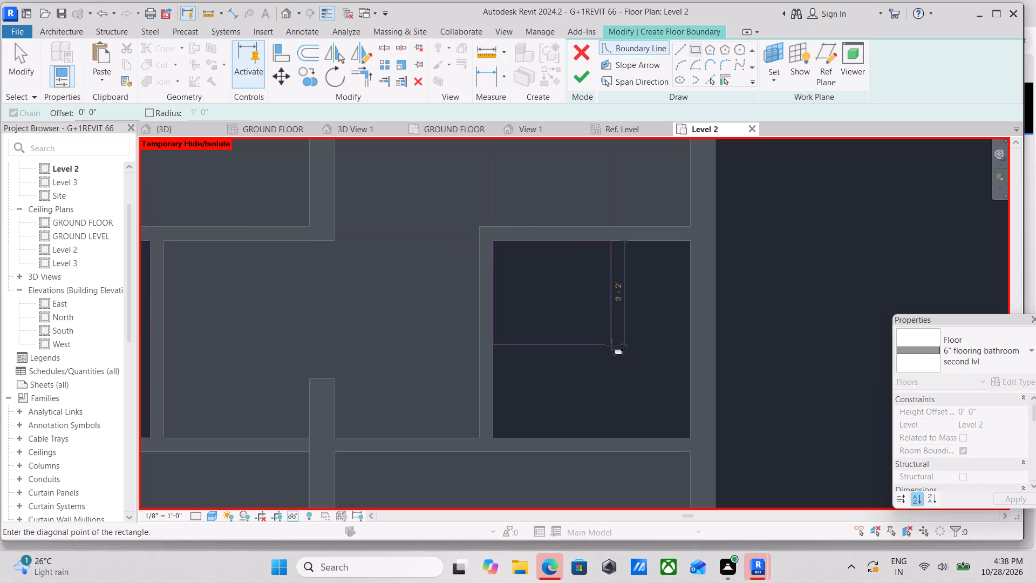
{"action": "middle_click_drag", "start_coordinate": [612, 344], "coordinate": [539, 302]}
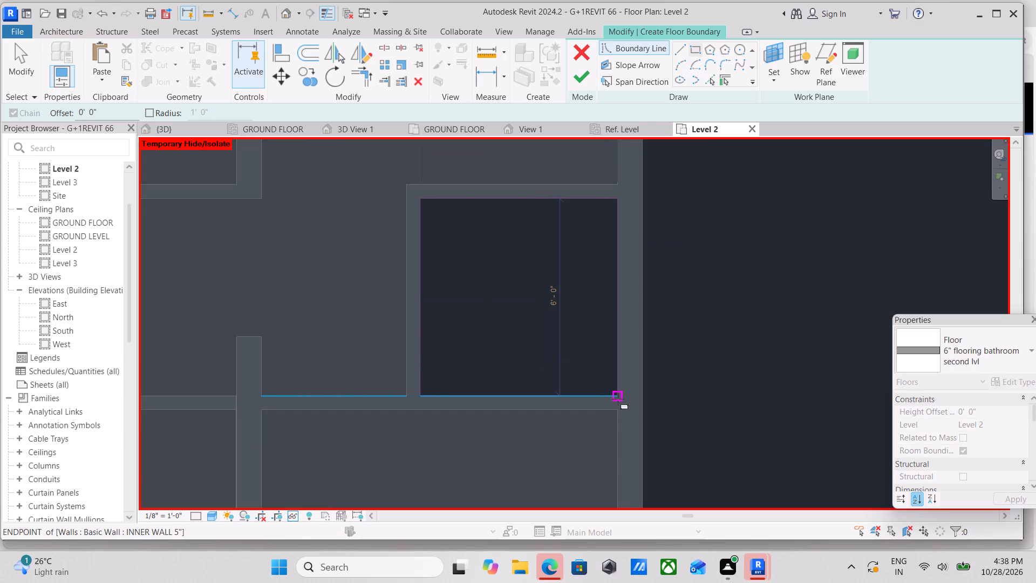
{"action": "left_click", "coordinate": [618, 399]}
{"action": "scroll", "coordinate": [550, 247], "scroll_direction": "down", "scroll_amount": 2}
{"action": "middle_click_drag", "start_coordinate": [548, 267], "coordinate": [555, 343]}
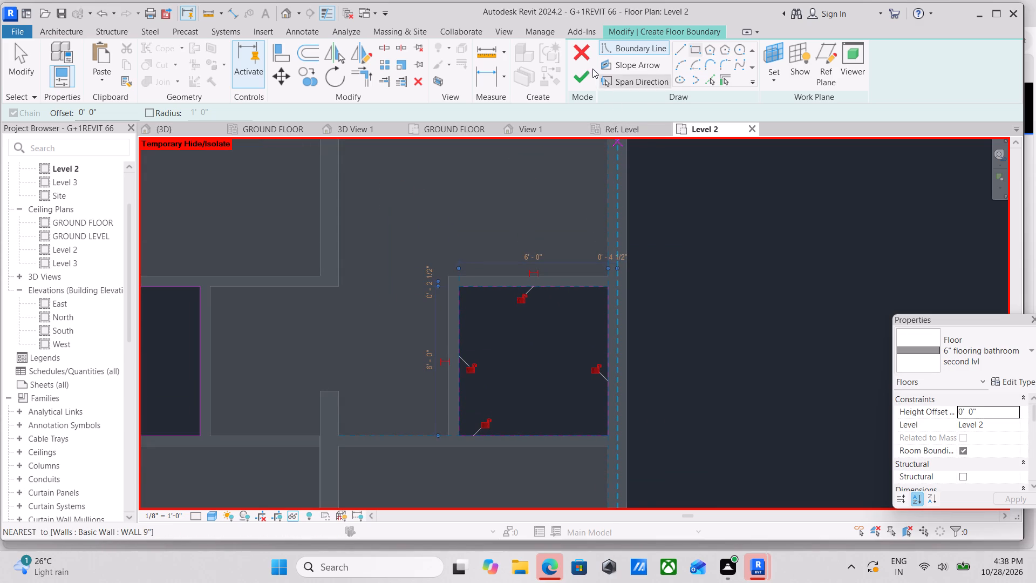
Finish the toilet floor sketch without attaching the walls to the floor's bottom, and clear the selection.
{"action": "left_click", "coordinate": [577, 69]}
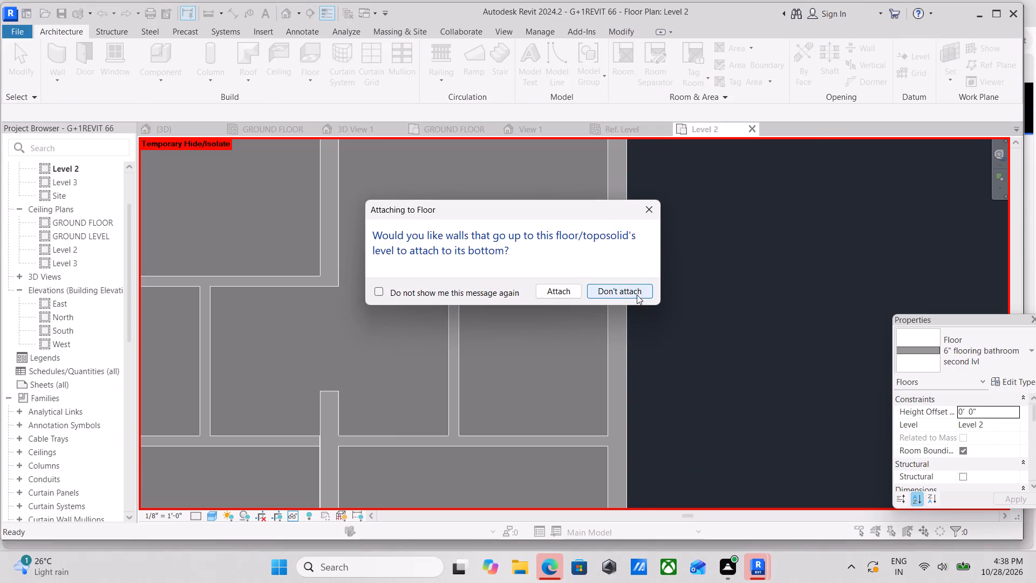
{"action": "left_click", "coordinate": [636, 293]}
{"action": "scroll", "coordinate": [437, 295], "scroll_direction": "down", "scroll_amount": 3}
{"action": "middle_click_drag", "start_coordinate": [459, 295], "coordinate": [643, 323]}
{"action": "scroll", "coordinate": [567, 255], "scroll_direction": "down", "scroll_amount": 2}
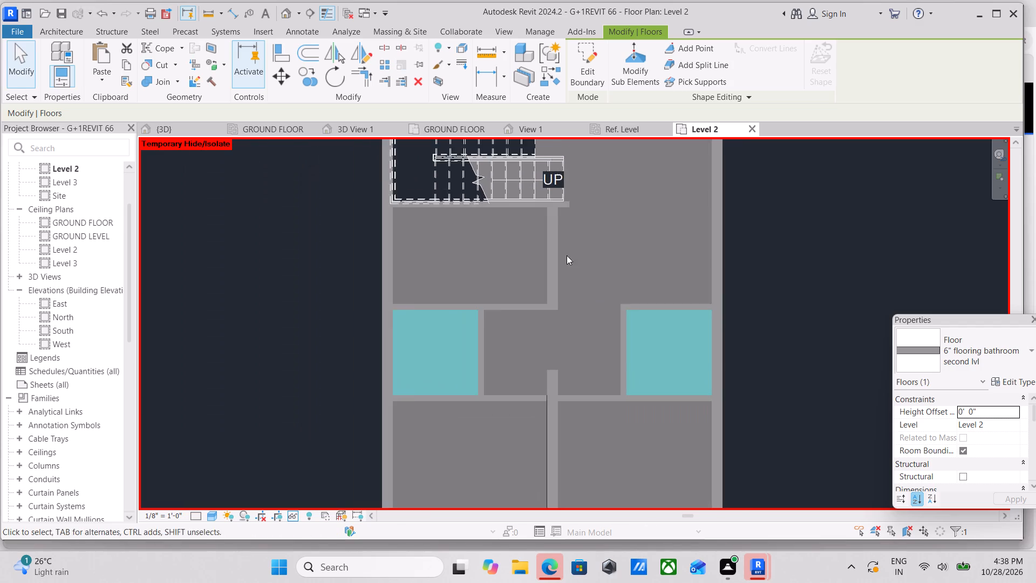
{"action": "middle_click_drag", "start_coordinate": [567, 255], "coordinate": [596, 287]}
{"action": "key", "text": "Escape"}
{"action": "scroll", "coordinate": [610, 284], "scroll_direction": "down", "scroll_amount": 4}
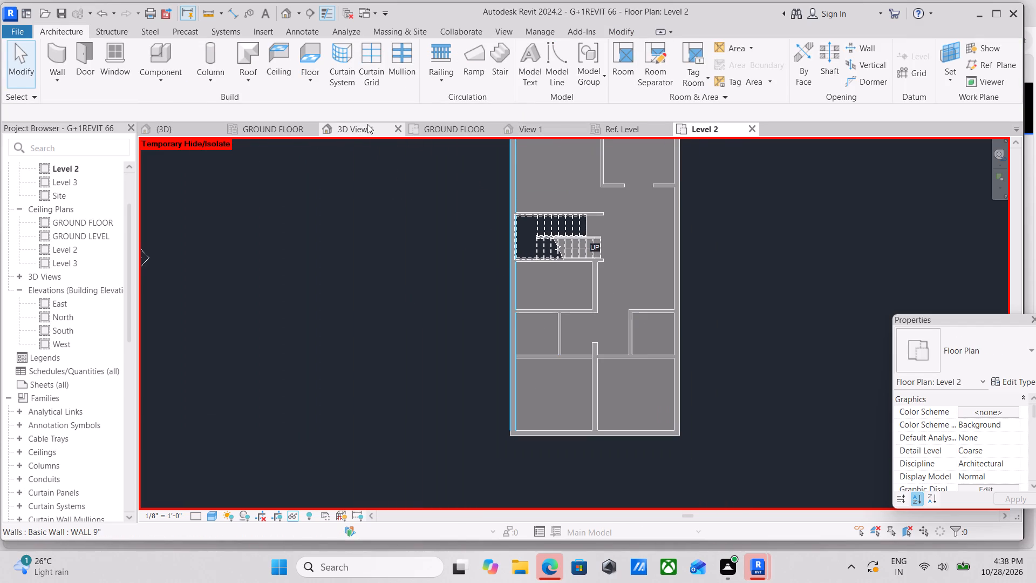
Switch to the default 3D view and examine the first-floor toilet floors against the surrounding room floors.
{"action": "left_click", "coordinate": [353, 132]}
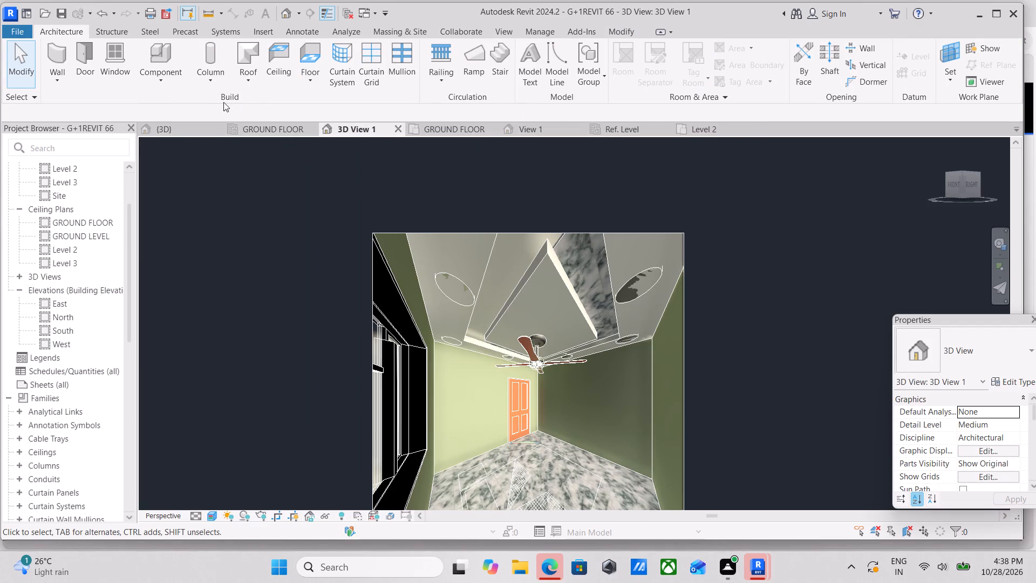
{"action": "left_click", "coordinate": [190, 131]}
{"action": "scroll", "coordinate": [430, 249], "scroll_direction": "down", "scroll_amount": 1}
{"action": "middle_click_drag", "start_coordinate": [430, 249], "coordinate": [365, 236]}
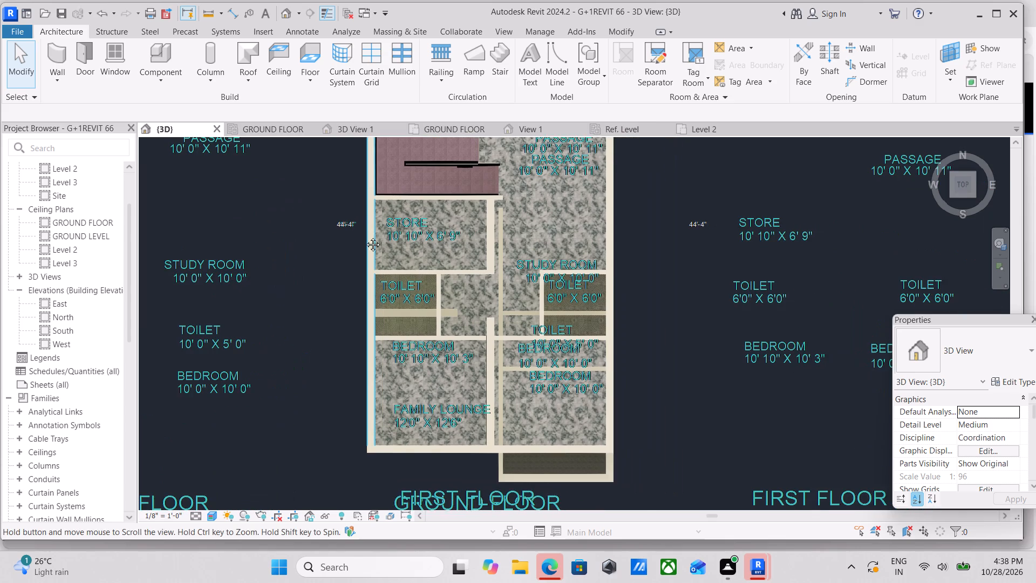
{"action": "scroll", "coordinate": [381, 224], "scroll_direction": "down", "scroll_amount": 2}
{"action": "middle_click_drag", "start_coordinate": [531, 335], "coordinate": [439, 202], "text": "shift"}
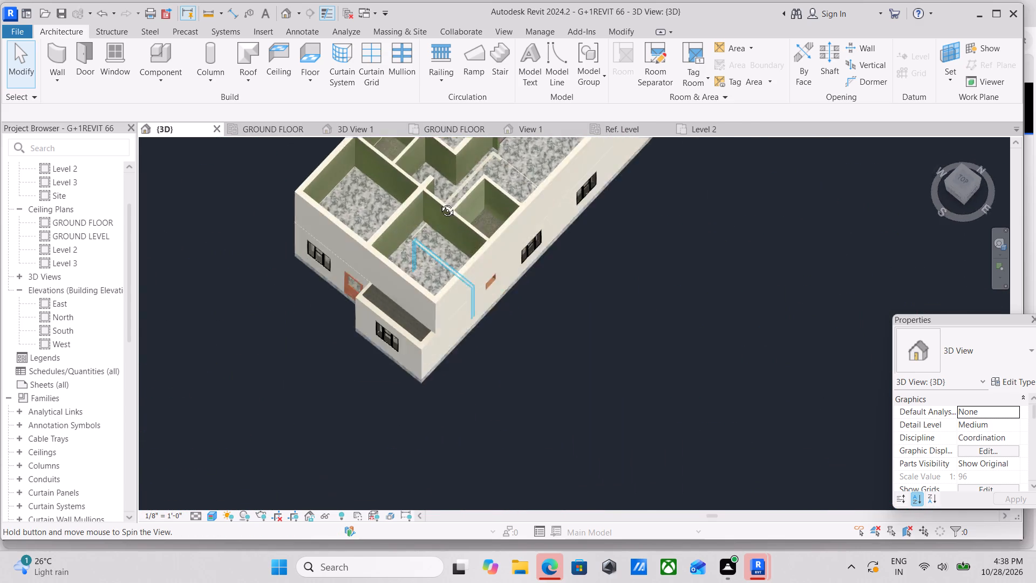
{"action": "middle_click_drag", "start_coordinate": [439, 202], "coordinate": [524, 135], "text": "shift"}
{"action": "middle_click_drag", "start_coordinate": [513, 277], "coordinate": [416, 334], "text": "shift"}
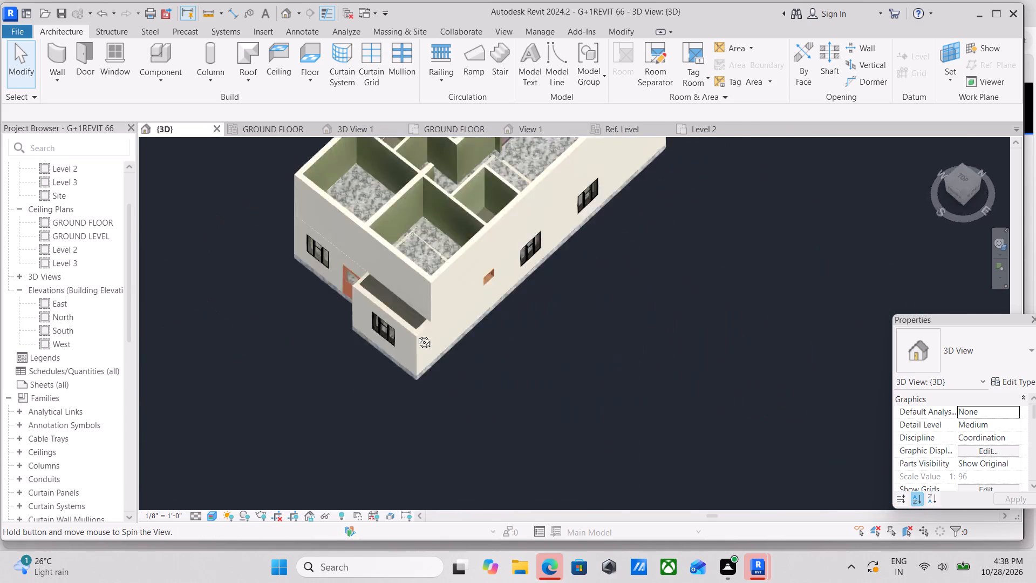
{"action": "middle_click_drag", "start_coordinate": [416, 334], "coordinate": [289, 274], "text": "shift"}
{"action": "middle_click_drag", "start_coordinate": [428, 220], "coordinate": [615, 370]}
{"action": "scroll", "coordinate": [388, 296], "scroll_direction": "up", "scroll_amount": 1}
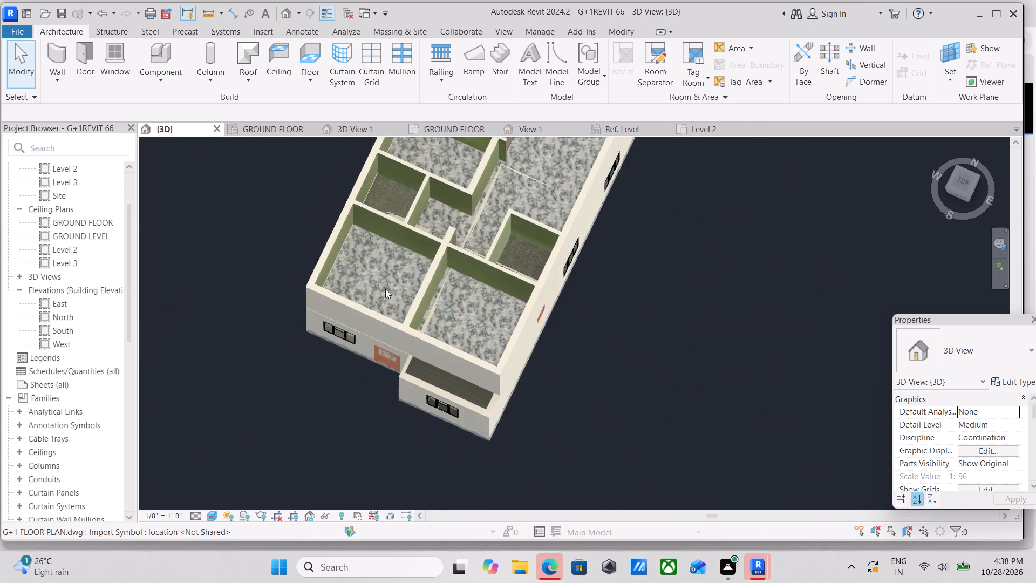
{"action": "scroll", "coordinate": [385, 289], "scroll_direction": "up", "scroll_amount": 1}
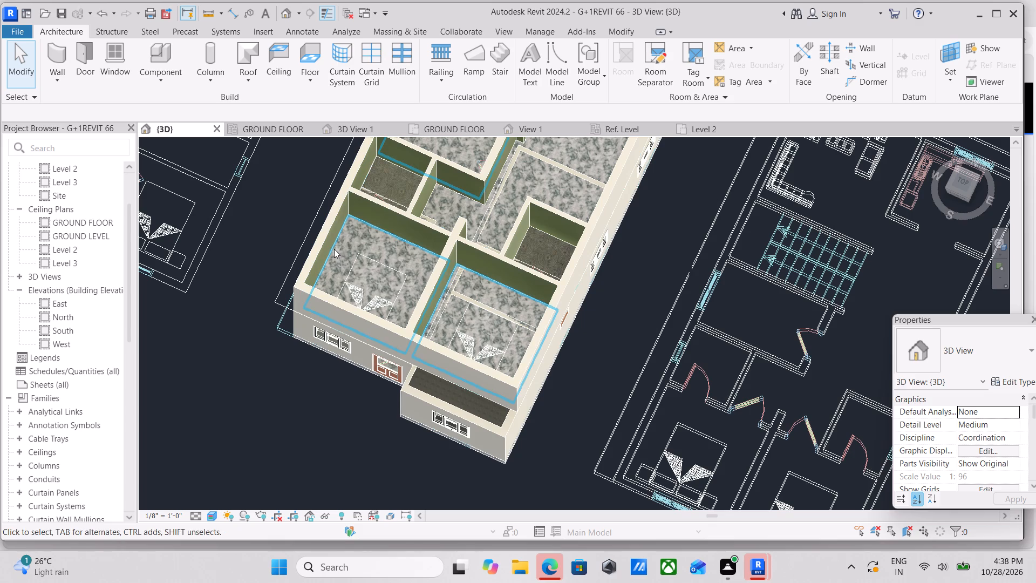
Set the Level 2 room flooring's height offset from level to 5" and clear the selection.
{"action": "left_click", "coordinate": [334, 249]}
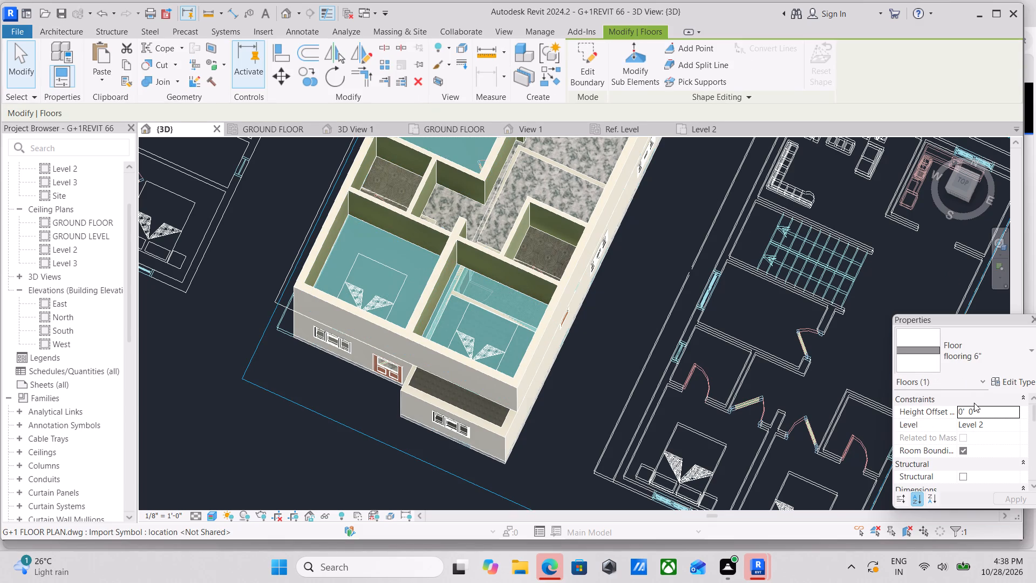
{"action": "left_click", "coordinate": [986, 408]}
{"action": "left_click_drag", "start_coordinate": [988, 409], "coordinate": [947, 417]}
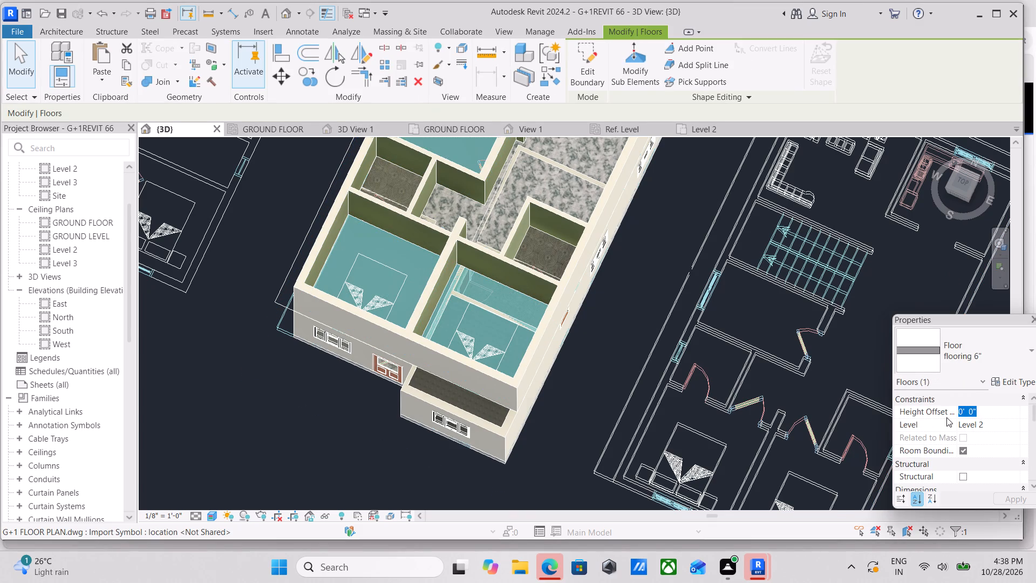
{"action": "key", "text": "5"}
{"action": "key", "text": "shift+quotedbl"}
{"action": "key", "text": "Return"}
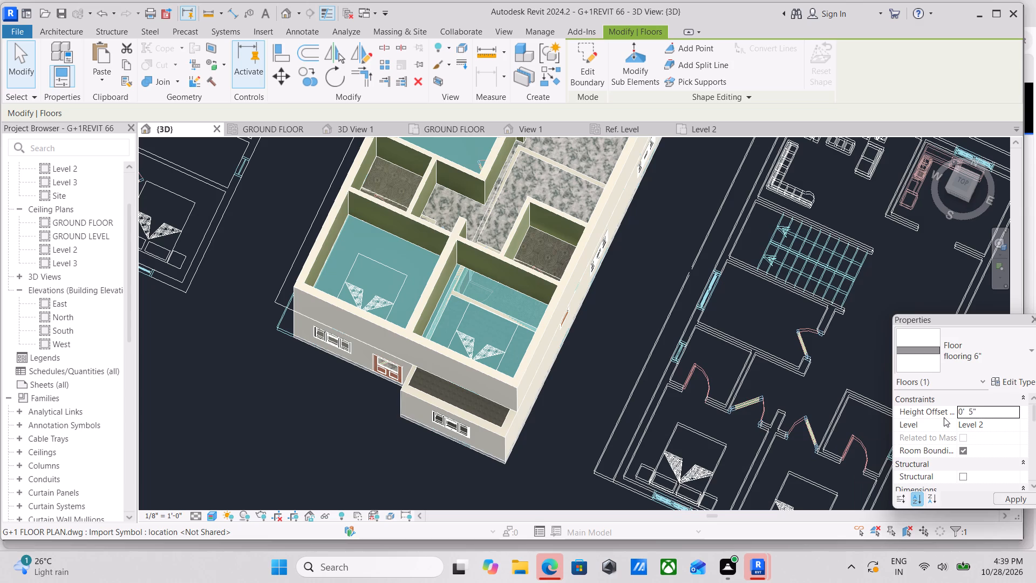
{"action": "key", "text": "Escape"}
{"action": "scroll", "coordinate": [500, 336], "scroll_direction": "up", "scroll_amount": 1}
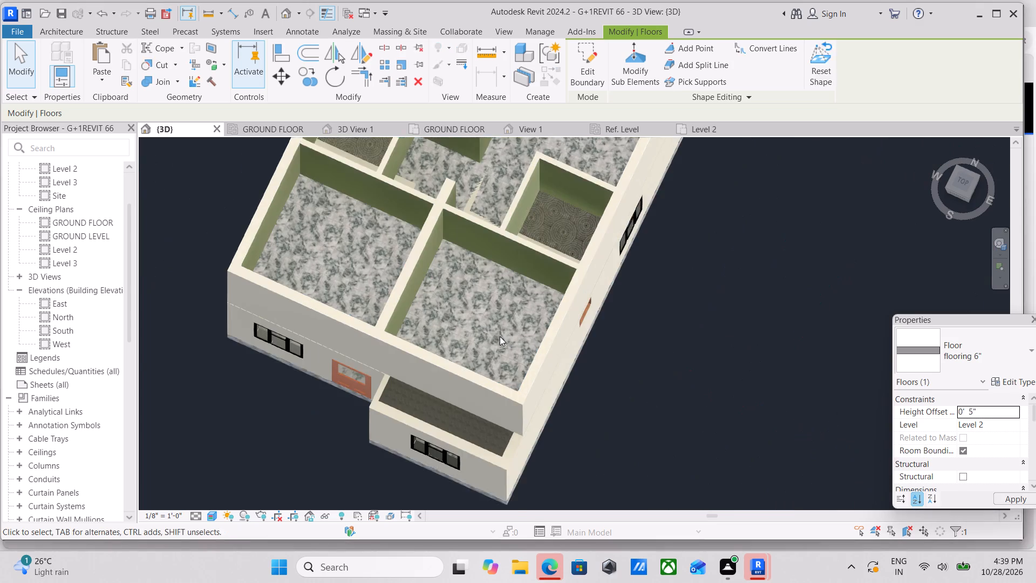
{"action": "scroll", "coordinate": [500, 336], "scroll_direction": "up", "scroll_amount": 2}
{"action": "key", "text": "Escape"}
Examine the raised first-floor room flooring against the toilet floors and surrounding walls from several angles.
{"action": "scroll", "coordinate": [497, 336], "scroll_direction": "up", "scroll_amount": 2}
{"action": "scroll", "coordinate": [404, 396], "scroll_direction": "up", "scroll_amount": 4}
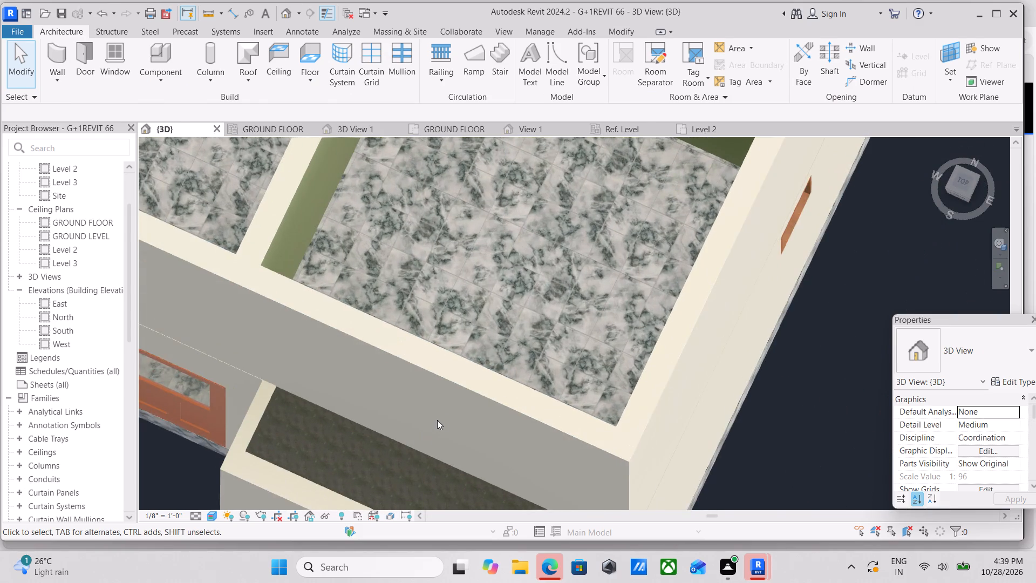
{"action": "middle_click_drag", "start_coordinate": [442, 413], "coordinate": [533, 369], "text": "shift"}
{"action": "scroll", "coordinate": [569, 349], "scroll_direction": "down", "scroll_amount": 2}
{"action": "middle_click_drag", "start_coordinate": [569, 349], "coordinate": [313, 412], "text": "shift"}
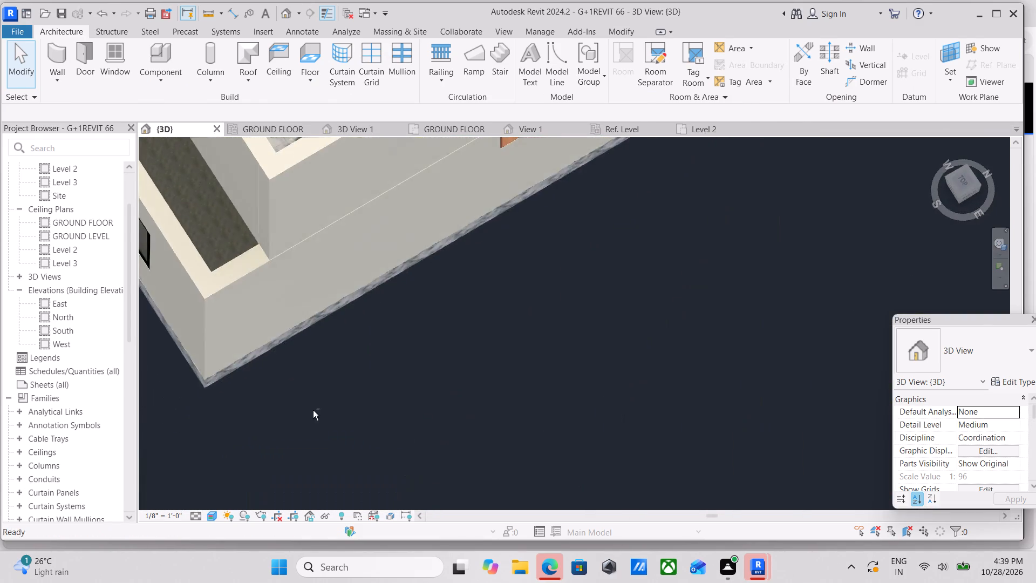
{"action": "scroll", "coordinate": [407, 363], "scroll_direction": "down", "scroll_amount": 2}
{"action": "middle_click_drag", "start_coordinate": [407, 363], "coordinate": [696, 582]}
{"action": "scroll", "coordinate": [674, 431], "scroll_direction": "down", "scroll_amount": 1}
{"action": "middle_click_drag", "start_coordinate": [672, 432], "coordinate": [531, 555]}
{"action": "scroll", "coordinate": [581, 469], "scroll_direction": "down", "scroll_amount": 2}
{"action": "middle_click_drag", "start_coordinate": [589, 465], "coordinate": [678, 444]}
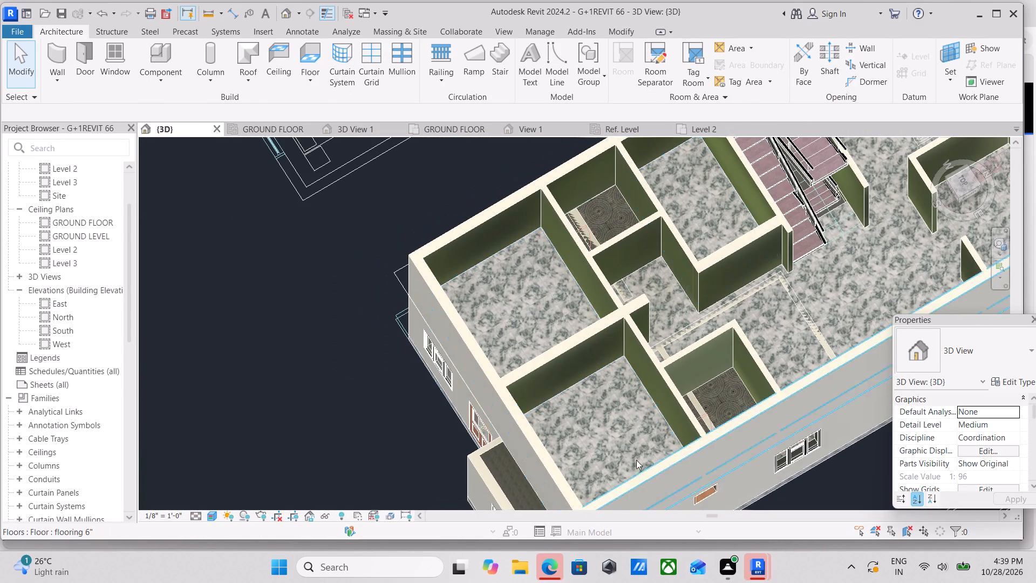
Change the 3D view's visual style to Shaded.
{"action": "left_click", "coordinate": [210, 516]}
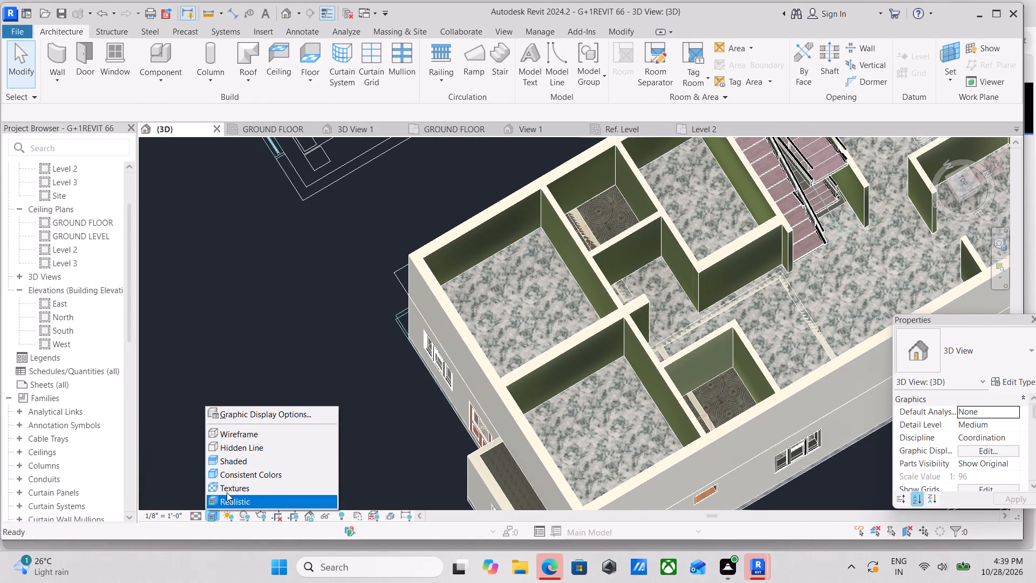
{"action": "left_click", "coordinate": [243, 458]}
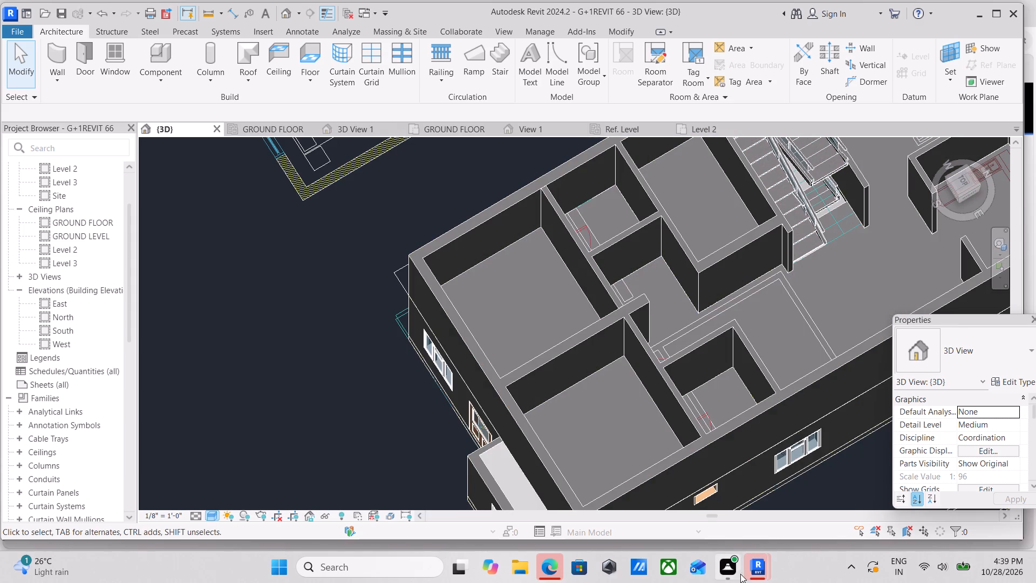
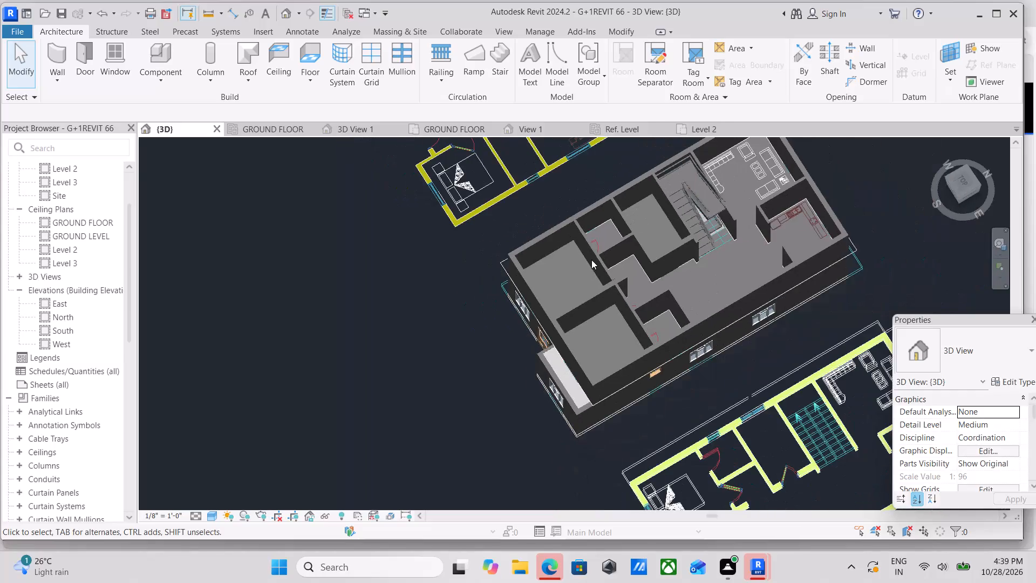
Examine the shaded 3D model's first-floor rooms and exterior walls from several angles.
{"action": "key", "text": "Escape"}
{"action": "scroll", "coordinate": [592, 282], "scroll_direction": "down", "scroll_amount": 2}
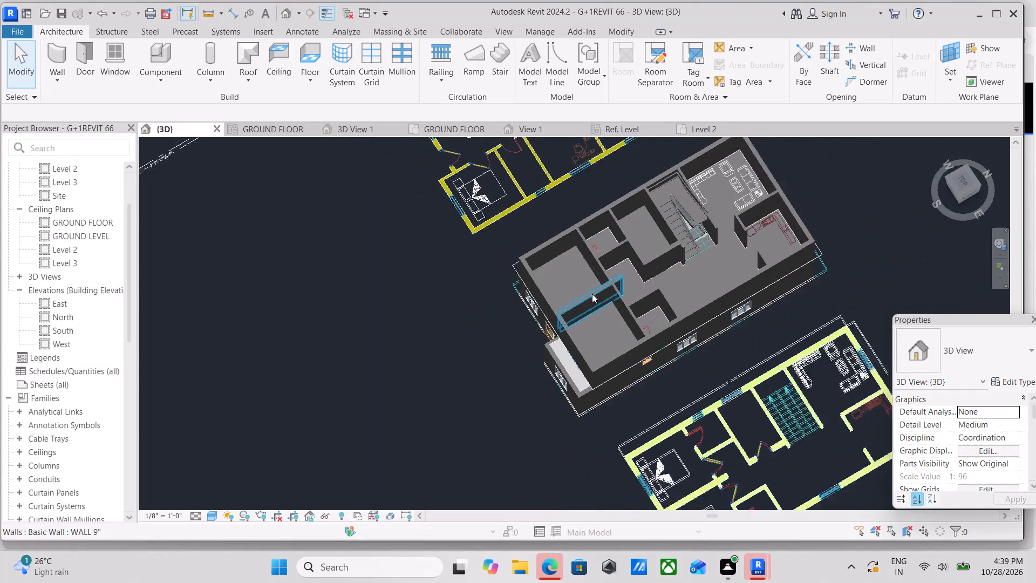
{"action": "middle_click_drag", "start_coordinate": [556, 337], "coordinate": [824, 178], "text": "shift"}
{"action": "middle_click_drag", "start_coordinate": [783, 336], "coordinate": [757, 293], "text": "shift"}
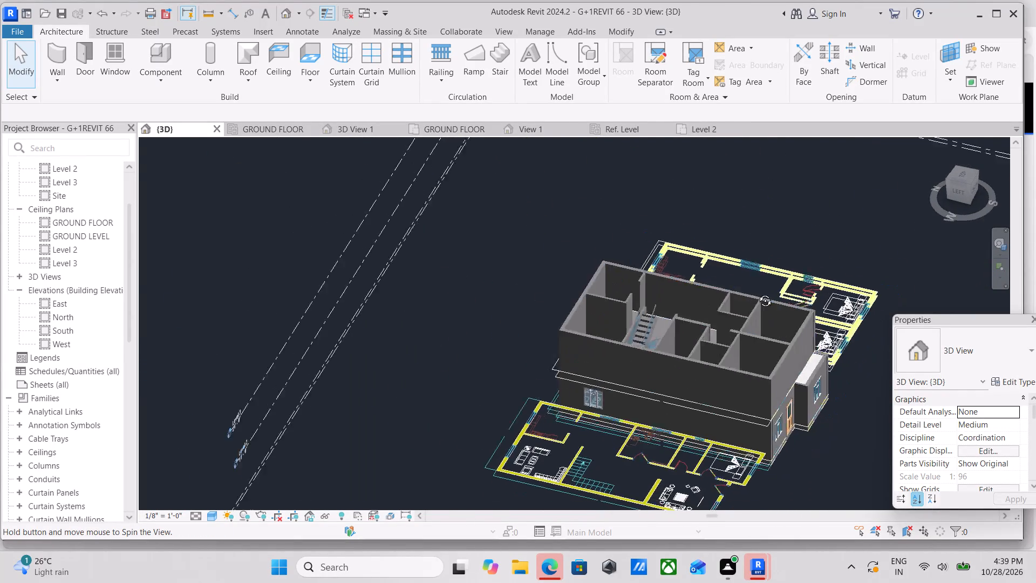
{"action": "middle_click_drag", "start_coordinate": [757, 293], "coordinate": [640, 234], "text": "shift"}
{"action": "middle_click_drag", "start_coordinate": [688, 331], "coordinate": [660, 326], "text": "shift"}
Switch to the Level 2 floor plan and set its visual style to Wireframe.
{"action": "left_click", "coordinate": [707, 126]}
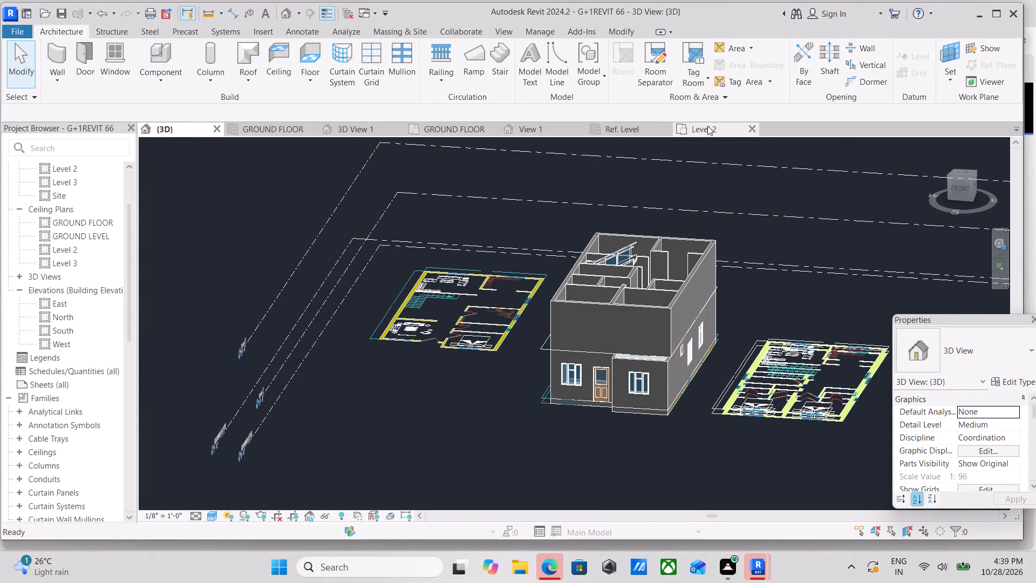
{"action": "middle_click_drag", "start_coordinate": [663, 362], "coordinate": [667, 288]}
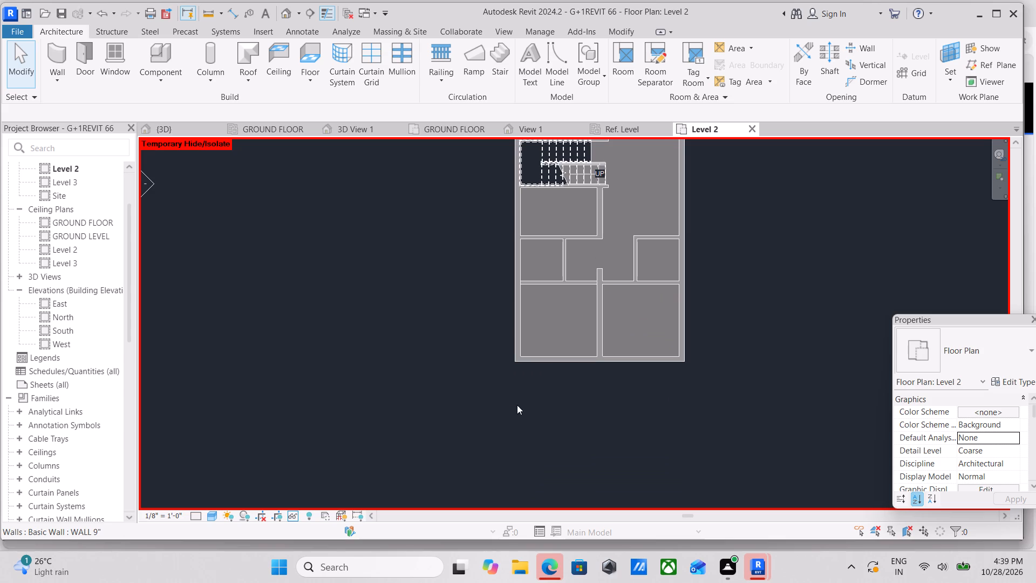
{"action": "left_click", "coordinate": [208, 516]}
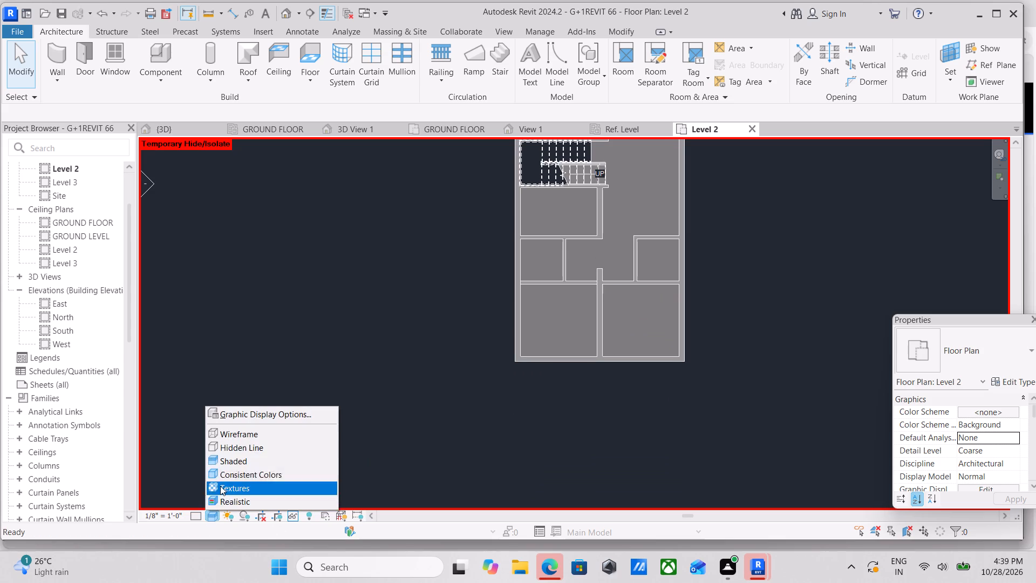
{"action": "left_click", "coordinate": [246, 436]}
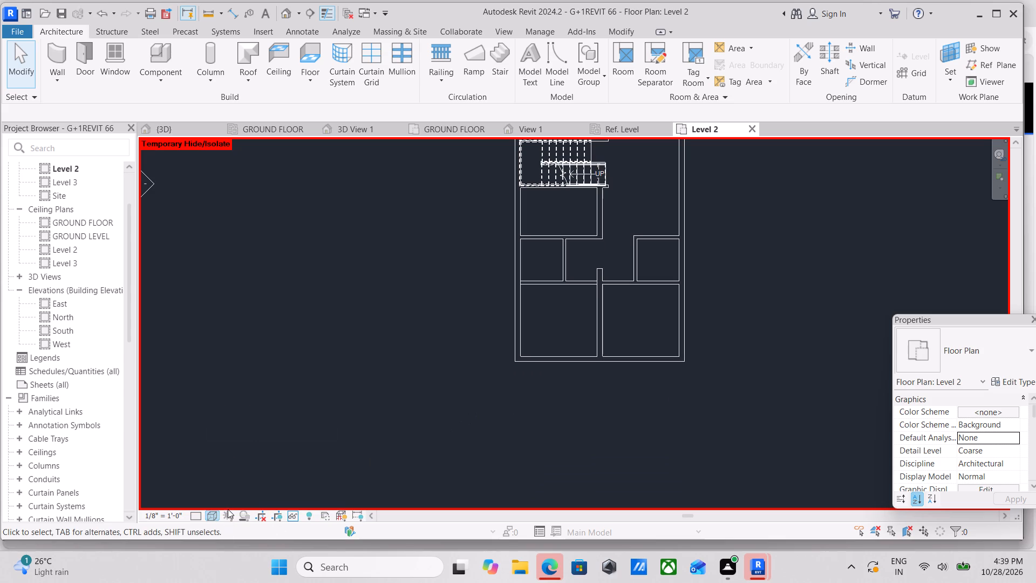
Reset the temporary hide/isolate in the Level 2 plan so the linked floor drawing shows again.
{"action": "key", "text": "h"}
{"action": "key", "text": "r"}
{"action": "scroll", "coordinate": [549, 407], "scroll_direction": "up", "scroll_amount": 1}
{"action": "type", "text": "hr"}
{"action": "key", "text": "r"}
{"action": "middle_click_drag", "start_coordinate": [570, 393], "coordinate": [435, 506]}
{"action": "key", "text": "Escape"}
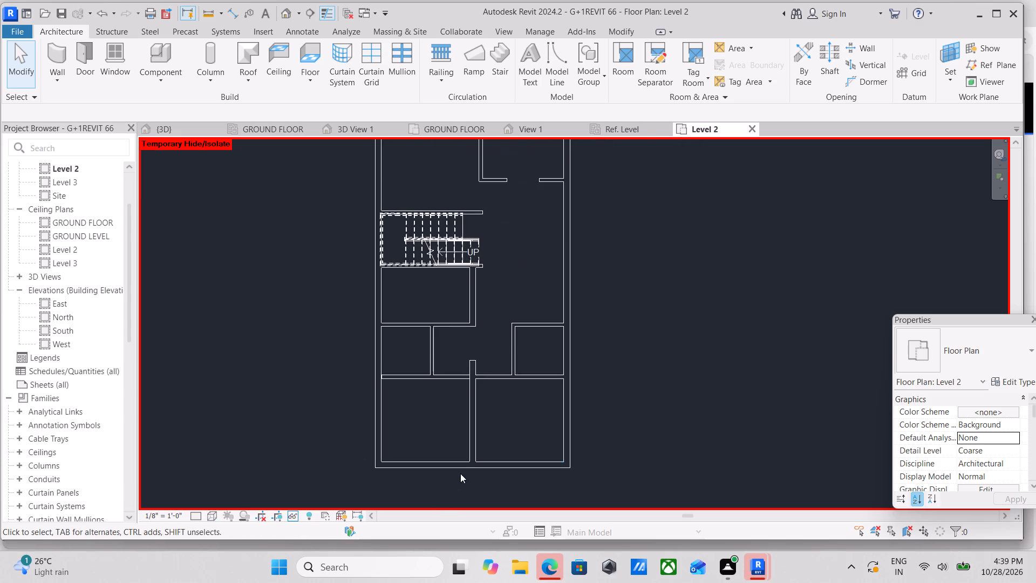
{"action": "type", "text": "hh"}
{"action": "key", "text": "h"}
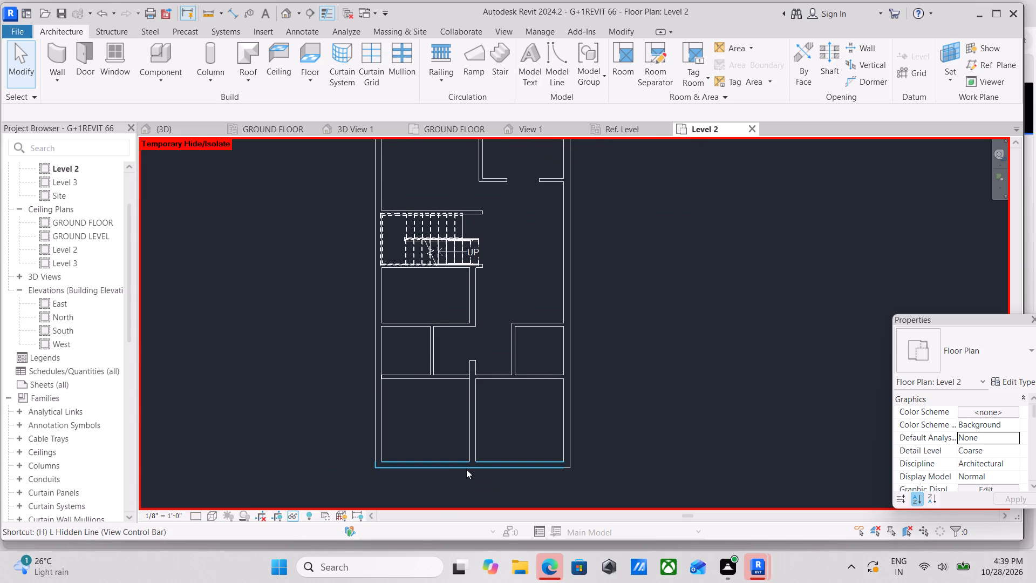
{"action": "key", "text": "r"}
Place a Window-Casement-Triple-Middle-Transom WINDOWS 4'X4' window in the first-floor 10' 10" x 10' 3" bedroom's outer wall, over the plan's window symbol.
{"action": "scroll", "coordinate": [493, 444], "scroll_direction": "down", "scroll_amount": 1}
{"action": "middle_click_drag", "start_coordinate": [493, 444], "coordinate": [616, 438]}
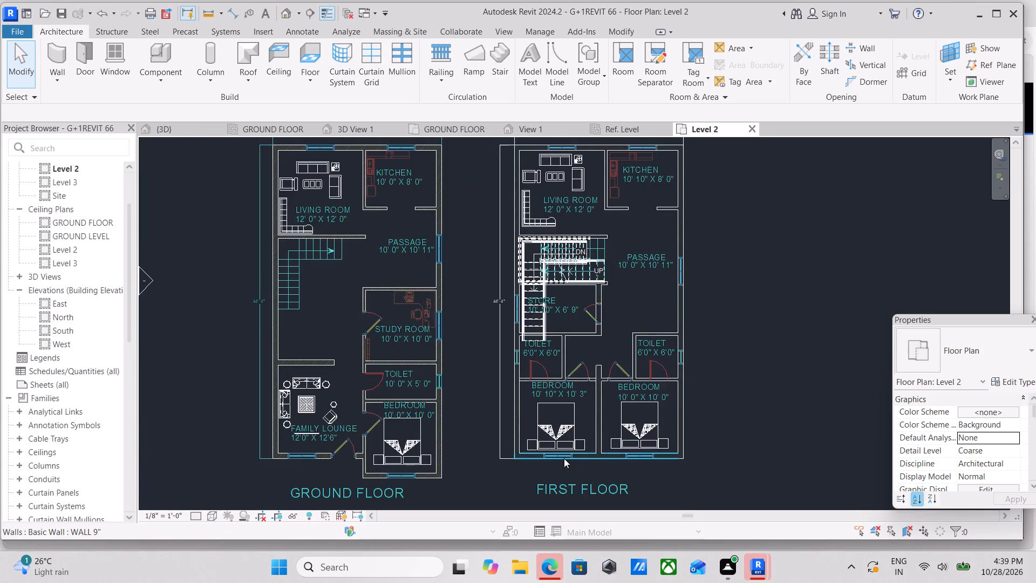
{"action": "scroll", "coordinate": [562, 458], "scroll_direction": "up", "scroll_amount": 5}
{"action": "scroll", "coordinate": [594, 440], "scroll_direction": "down", "scroll_amount": 2}
{"action": "middle_click_drag", "start_coordinate": [597, 438], "coordinate": [587, 514]}
{"action": "scroll", "coordinate": [598, 505], "scroll_direction": "down", "scroll_amount": 1}
{"action": "middle_click_drag", "start_coordinate": [598, 503], "coordinate": [594, 429]}
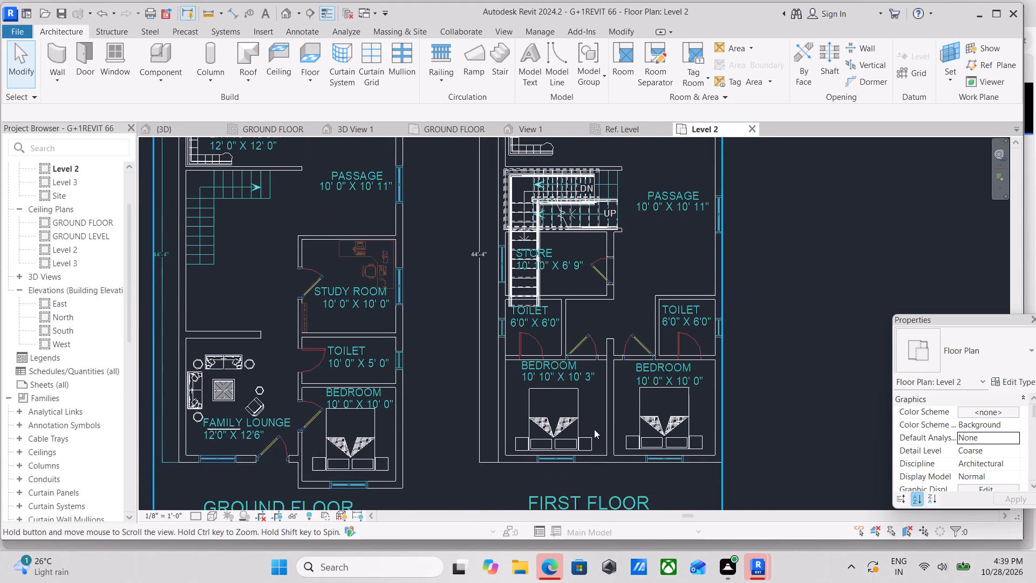
{"action": "middle_click_drag", "start_coordinate": [594, 429], "coordinate": [595, 434]}
{"action": "key", "text": "w"}
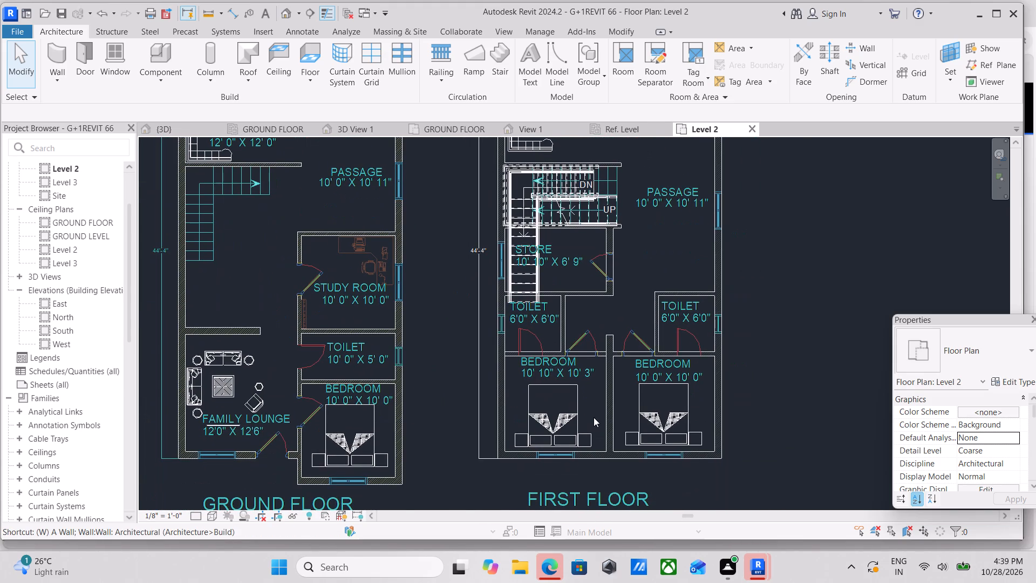
{"action": "key", "text": "n"}
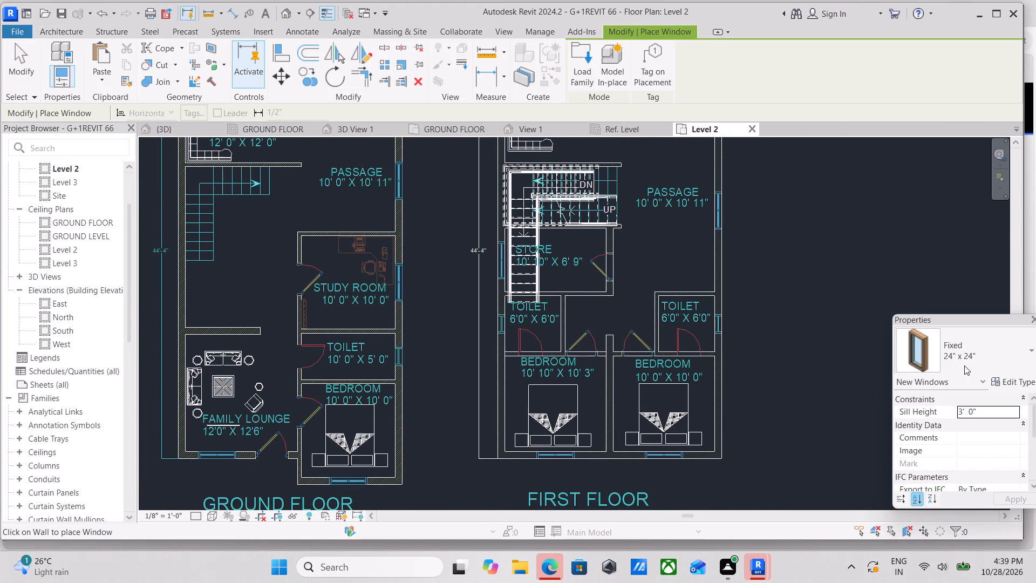
{"action": "left_click", "coordinate": [967, 363]}
{"action": "scroll", "coordinate": [930, 119], "scroll_direction": "up", "scroll_amount": 1}
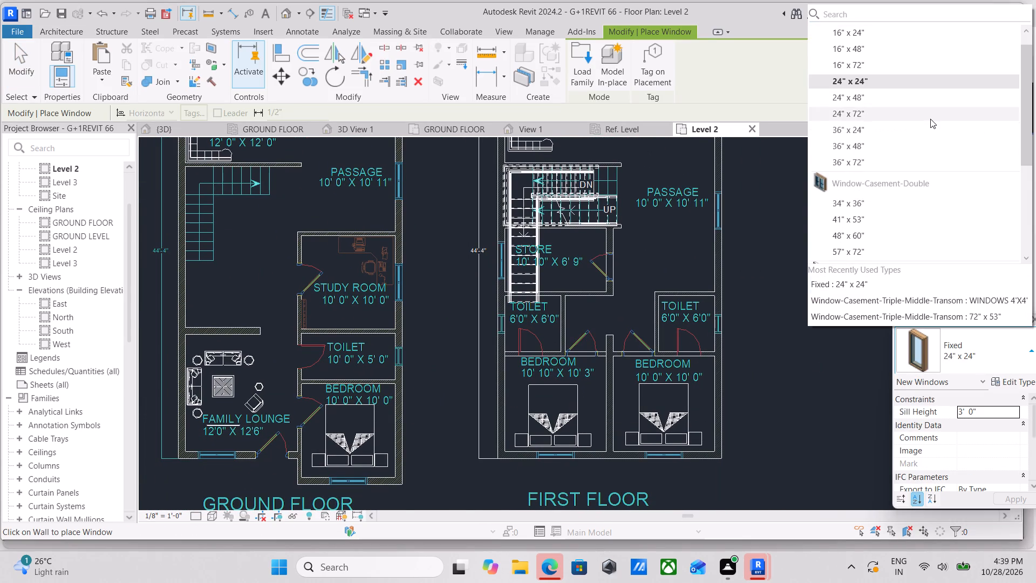
{"action": "scroll", "coordinate": [930, 121], "scroll_direction": "down", "scroll_amount": 1}
{"action": "scroll", "coordinate": [891, 242], "scroll_direction": "down", "scroll_amount": 1}
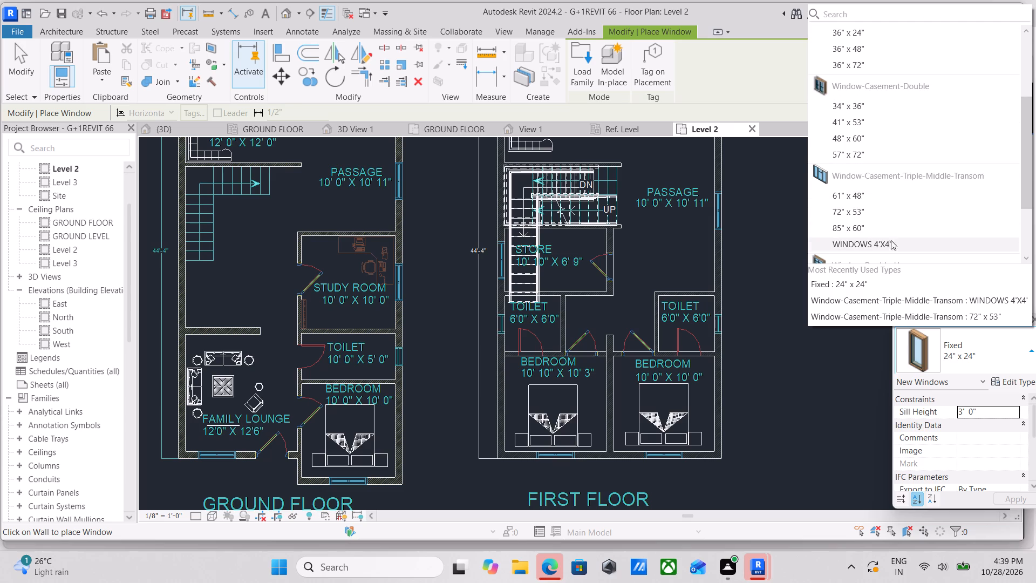
{"action": "left_click", "coordinate": [878, 246]}
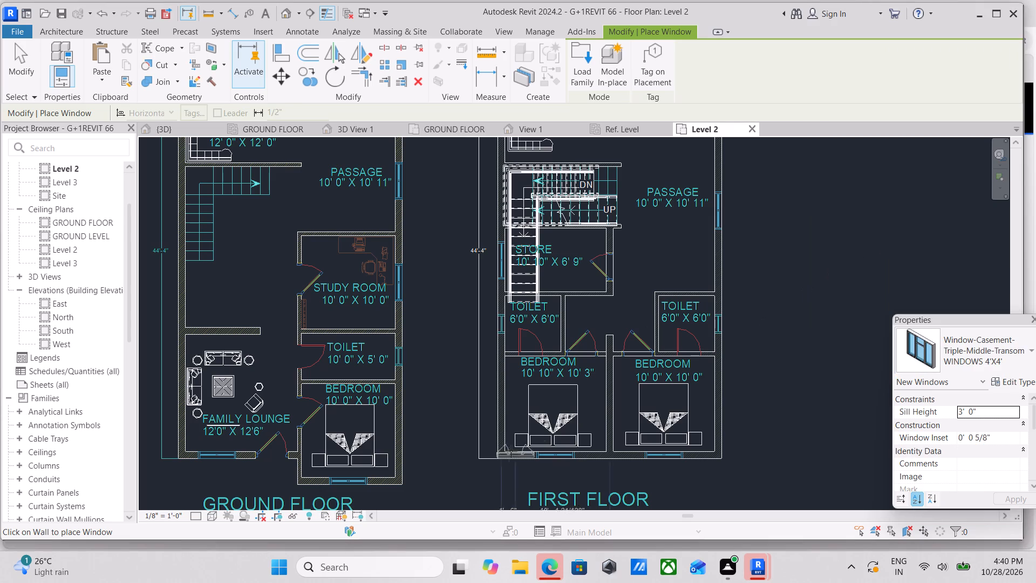
{"action": "scroll", "coordinate": [557, 464], "scroll_direction": "up", "scroll_amount": 6}
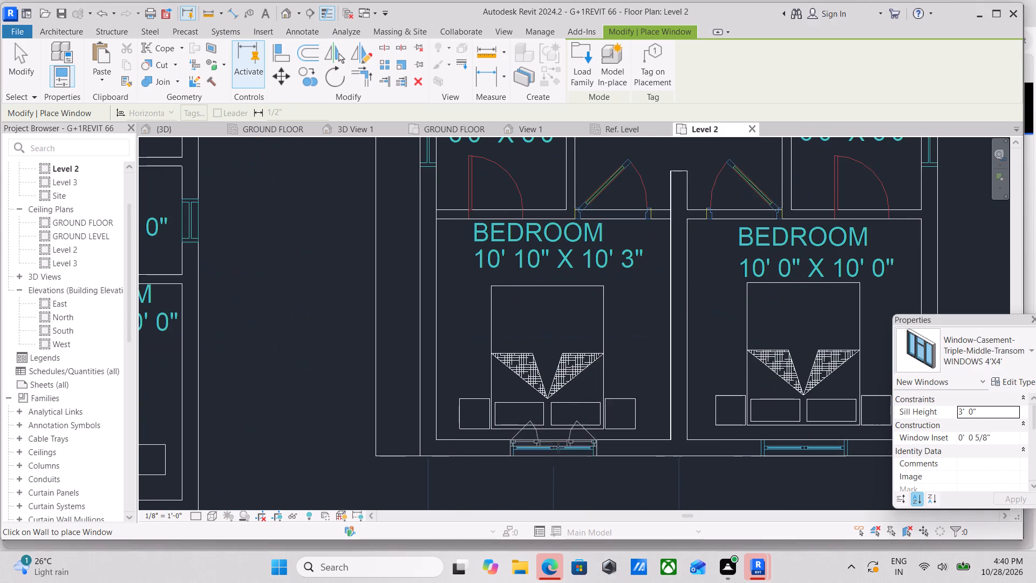
{"action": "scroll", "coordinate": [555, 451], "scroll_direction": "up", "scroll_amount": 6}
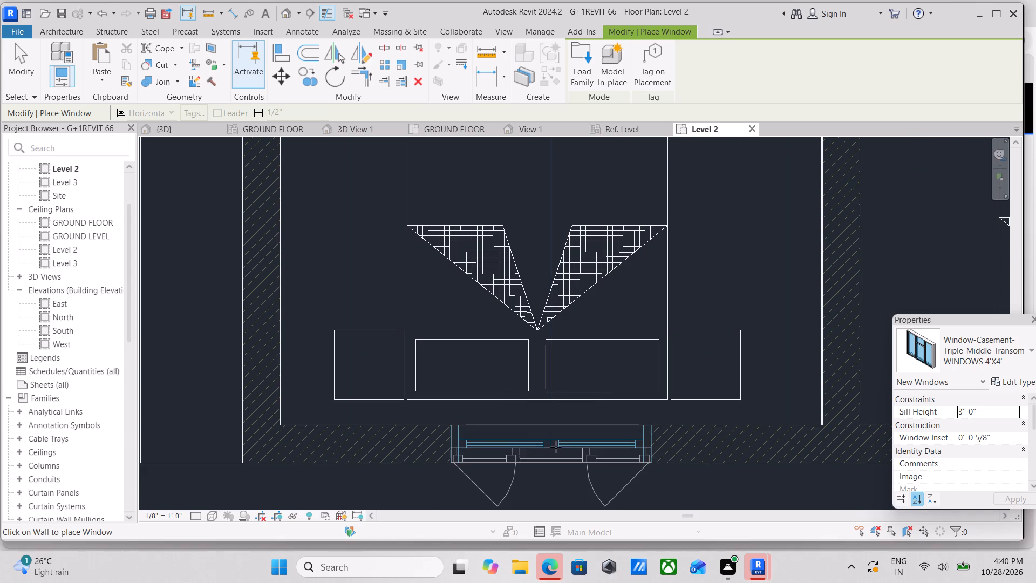
{"action": "left_click", "coordinate": [553, 449]}
Place a WINDOWS 4'X4' window in the outer wall of the first-floor 10' 0" x 10' 0" bedroom, over the plan's window symbol.
{"action": "middle_click_drag", "start_coordinate": [562, 445], "coordinate": [334, 438]}
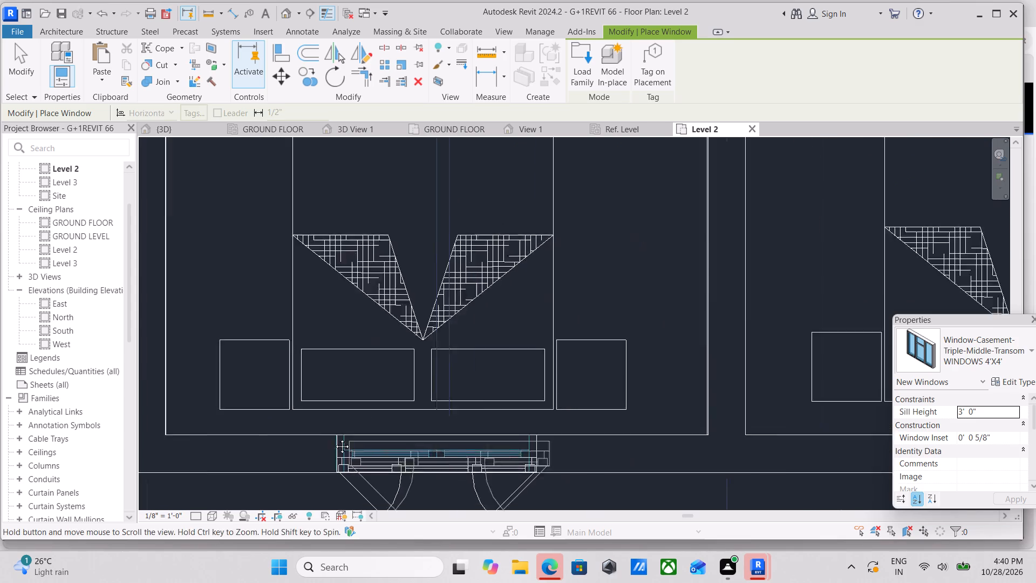
{"action": "middle_click_drag", "start_coordinate": [334, 438], "coordinate": [107, 402]}
{"action": "middle_click_drag", "start_coordinate": [479, 413], "coordinate": [228, 443]}
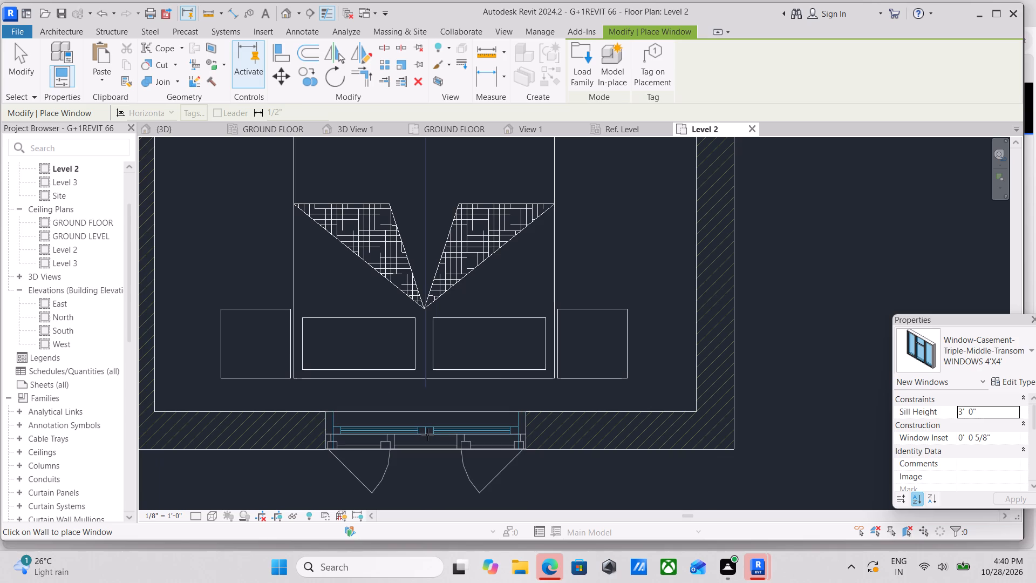
{"action": "left_click", "coordinate": [427, 435]}
Place a WINDOWS 4'X4' window in the first-floor passage's outer wall, over the plan's window symbol.
{"action": "scroll", "coordinate": [428, 435], "scroll_direction": "down", "scroll_amount": 3}
{"action": "middle_click_drag", "start_coordinate": [428, 435], "coordinate": [430, 487]}
{"action": "scroll", "coordinate": [505, 393], "scroll_direction": "down", "scroll_amount": 3}
{"action": "middle_click_drag", "start_coordinate": [505, 396], "coordinate": [532, 582]}
{"action": "scroll", "coordinate": [533, 581], "scroll_direction": "up", "scroll_amount": 1}
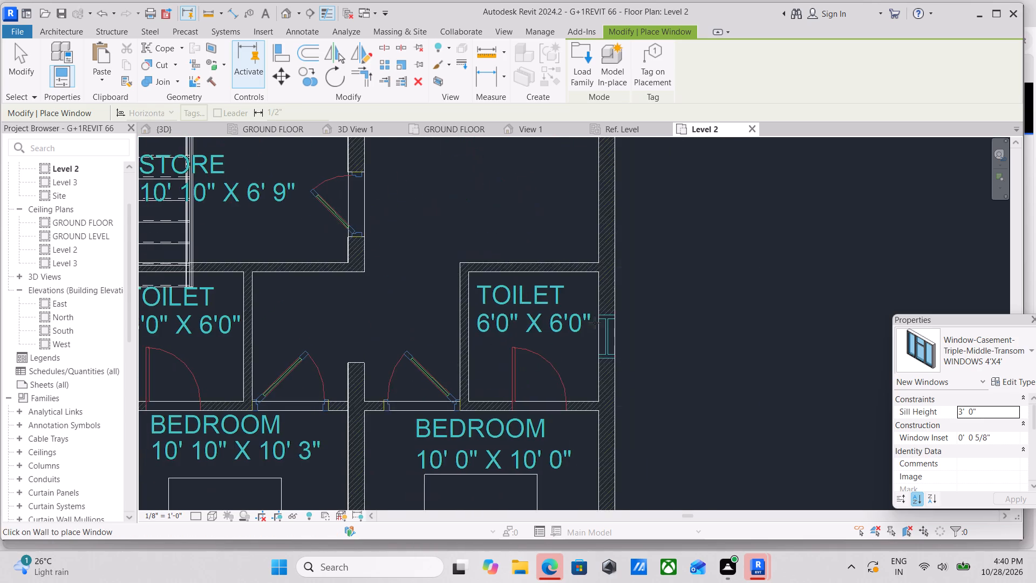
{"action": "scroll", "coordinate": [595, 323], "scroll_direction": "down", "scroll_amount": 1}
{"action": "middle_click_drag", "start_coordinate": [590, 327], "coordinate": [505, 535]}
{"action": "middle_click_drag", "start_coordinate": [536, 319], "coordinate": [531, 471]}
{"action": "scroll", "coordinate": [535, 320], "scroll_direction": "down", "scroll_amount": 1}
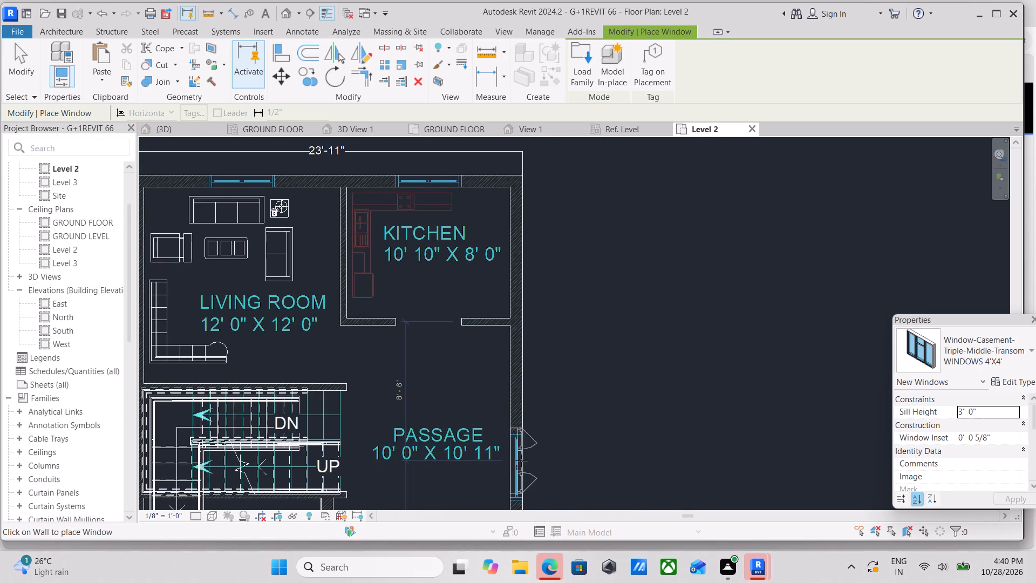
{"action": "scroll", "coordinate": [521, 463], "scroll_direction": "up", "scroll_amount": 2}
{"action": "middle_click_drag", "start_coordinate": [521, 463], "coordinate": [527, 358]}
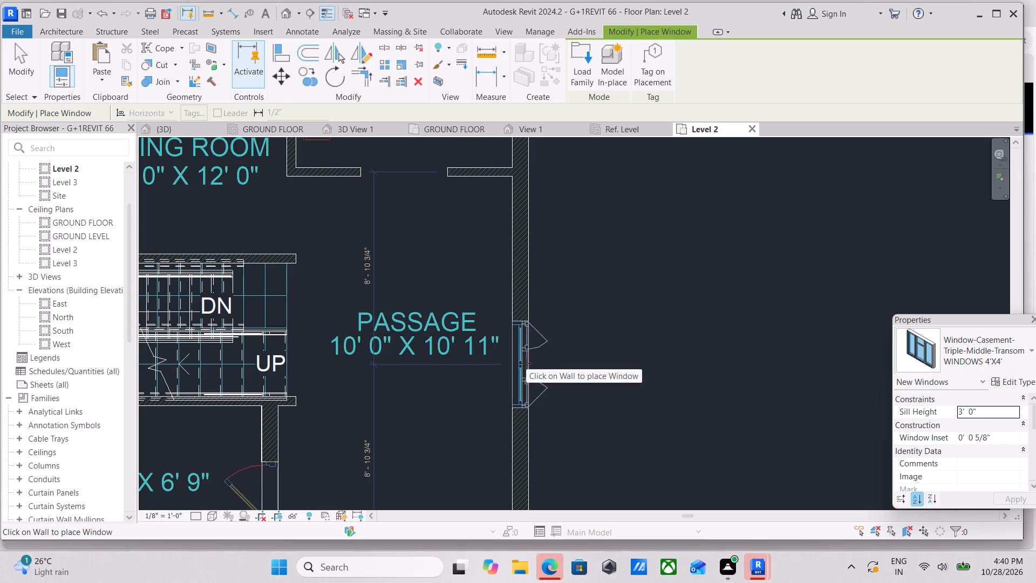
{"action": "left_click", "coordinate": [526, 363]}
Place WINDOWS 4'X4' windows in the outer walls of the first-floor kitchen and living room at the drawn window positions.
{"action": "middle_click_drag", "start_coordinate": [526, 363], "coordinate": [524, 557]}
{"action": "middle_click_drag", "start_coordinate": [570, 351], "coordinate": [605, 531]}
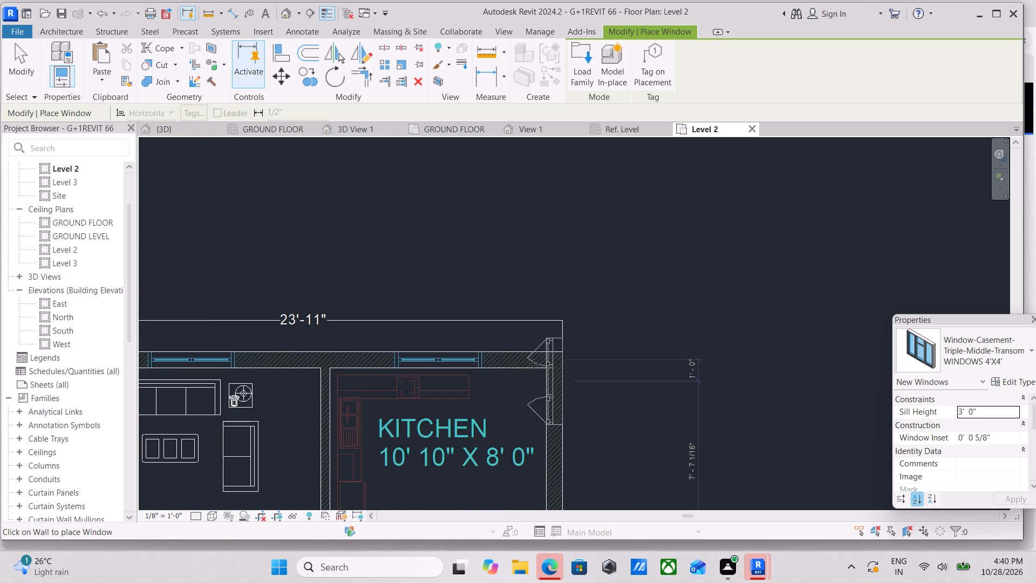
{"action": "left_click", "coordinate": [437, 358]}
{"action": "middle_click_drag", "start_coordinate": [437, 358], "coordinate": [698, 358]}
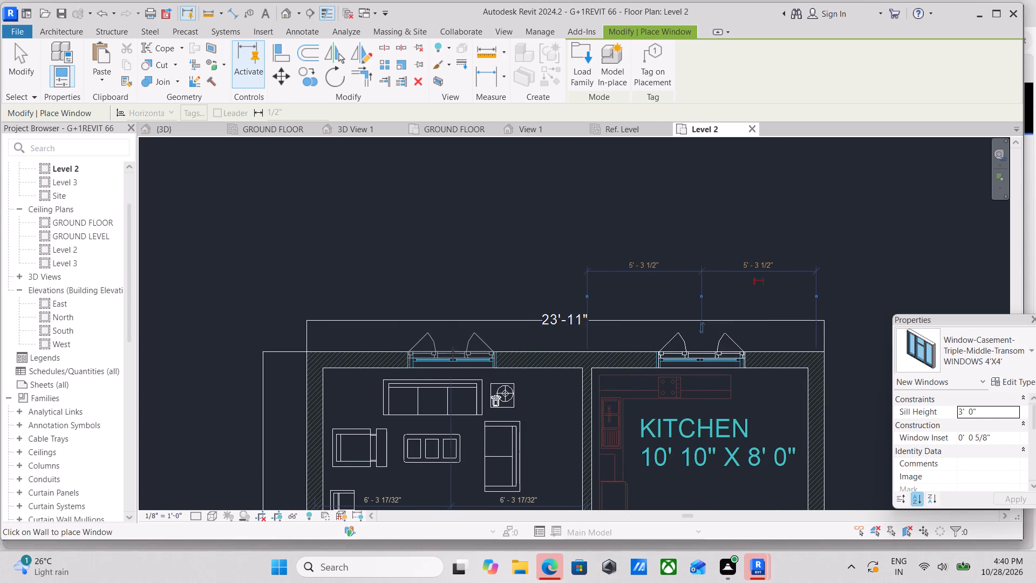
{"action": "left_click", "coordinate": [453, 352]}
Place a WINDOWS 4'X4' window in the first-floor store's outer wall, centred between its cross walls.
{"action": "middle_click_drag", "start_coordinate": [390, 416], "coordinate": [553, 294]}
{"action": "scroll", "coordinate": [456, 378], "scroll_direction": "down", "scroll_amount": 1}
{"action": "middle_click_drag", "start_coordinate": [456, 377], "coordinate": [537, 290]}
{"action": "scroll", "coordinate": [540, 310], "scroll_direction": "down", "scroll_amount": 2}
{"action": "middle_click_drag", "start_coordinate": [540, 315], "coordinate": [448, 252]}
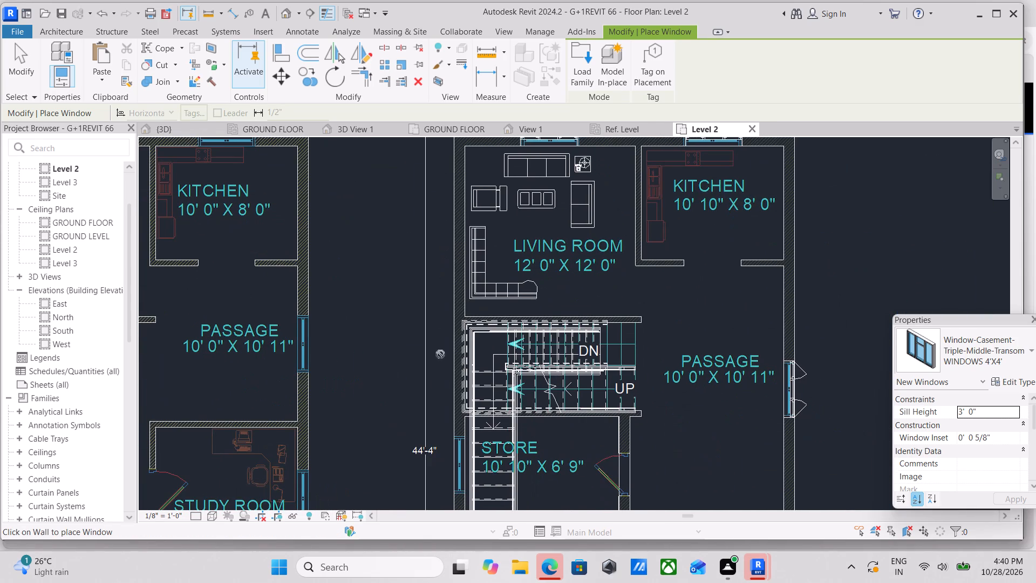
{"action": "middle_click_drag", "start_coordinate": [439, 384], "coordinate": [513, 253]}
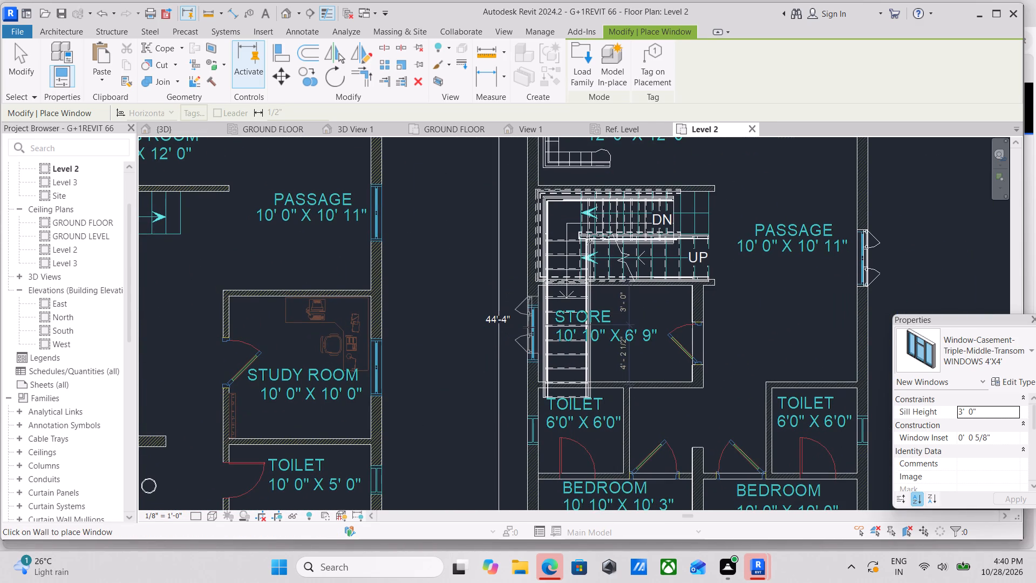
{"action": "scroll", "coordinate": [528, 329], "scroll_direction": "up", "scroll_amount": 3}
{"action": "left_click", "coordinate": [531, 330]}
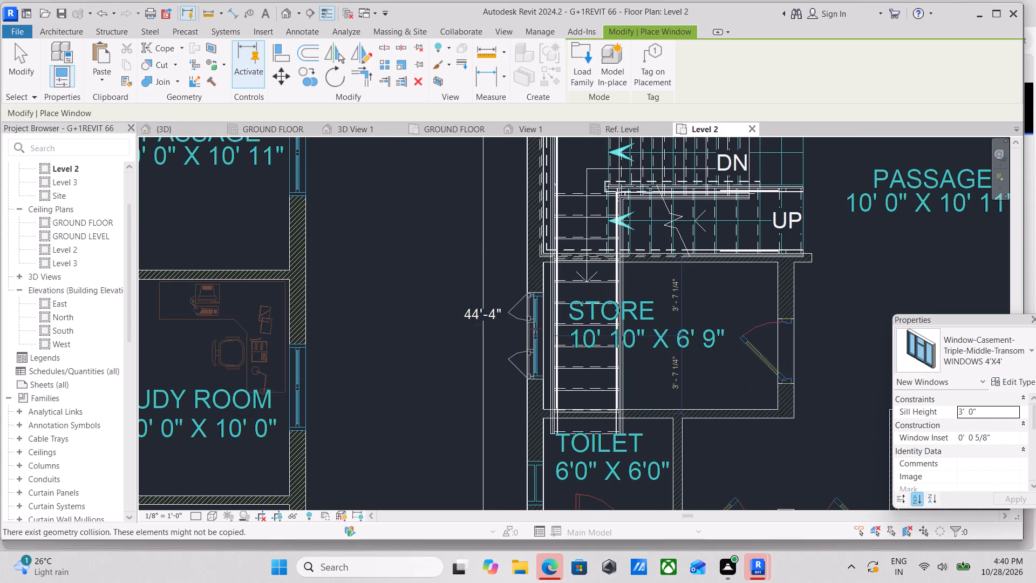
Place a Fixed 24" x 24" window in the outer wall of the 6'0" X 6'0" toilet beside the store, over the plan's window symbol.
{"action": "middle_click_drag", "start_coordinate": [527, 334], "coordinate": [193, 337]}
{"action": "scroll", "coordinate": [250, 319], "scroll_direction": "down", "scroll_amount": 2}
{"action": "middle_click_drag", "start_coordinate": [250, 319], "coordinate": [452, 278]}
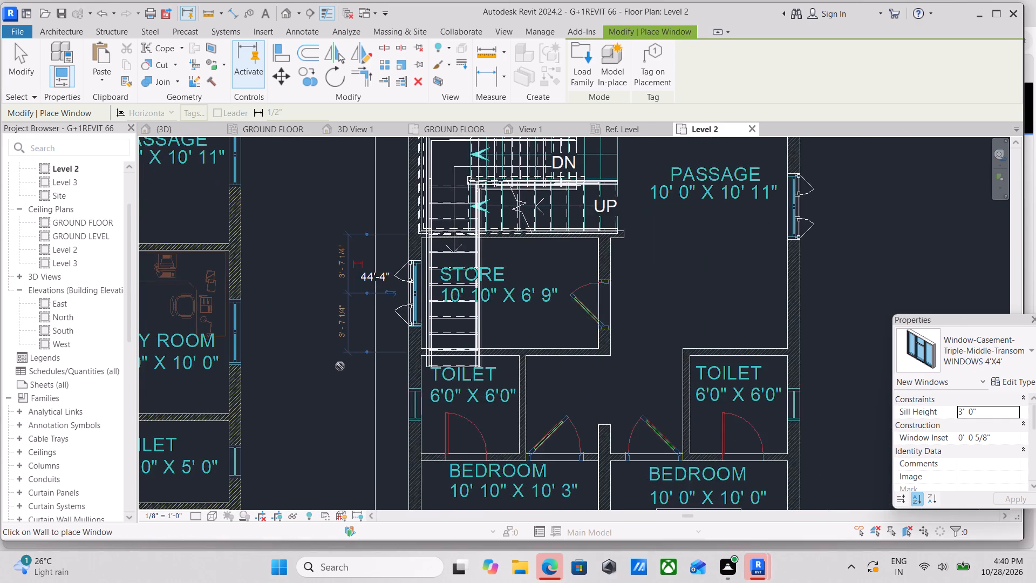
{"action": "middle_click_drag", "start_coordinate": [345, 365], "coordinate": [489, 309]}
{"action": "middle_click_drag", "start_coordinate": [516, 394], "coordinate": [499, 282]}
{"action": "scroll", "coordinate": [561, 407], "scroll_direction": "down", "scroll_amount": 1}
{"action": "middle_click_drag", "start_coordinate": [561, 407], "coordinate": [540, 491]}
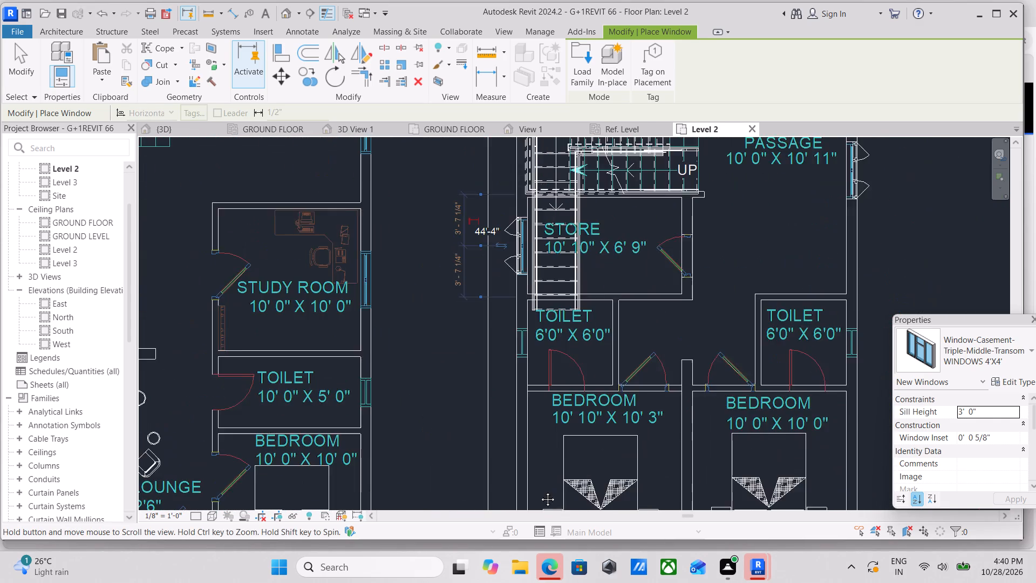
{"action": "middle_click_drag", "start_coordinate": [540, 491], "coordinate": [563, 322]}
{"action": "middle_click_drag", "start_coordinate": [659, 334], "coordinate": [643, 448]}
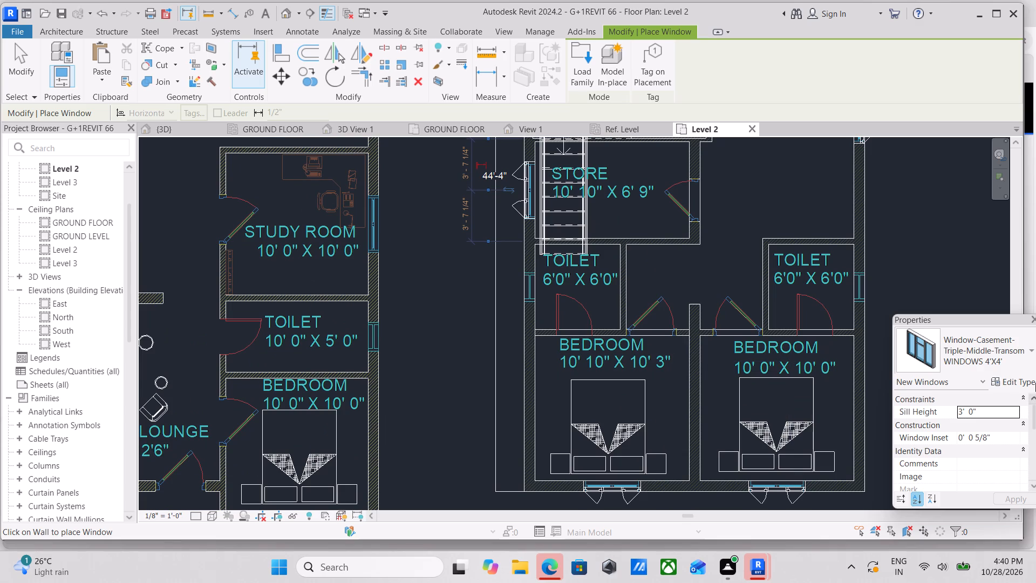
{"action": "left_click", "coordinate": [1022, 342]}
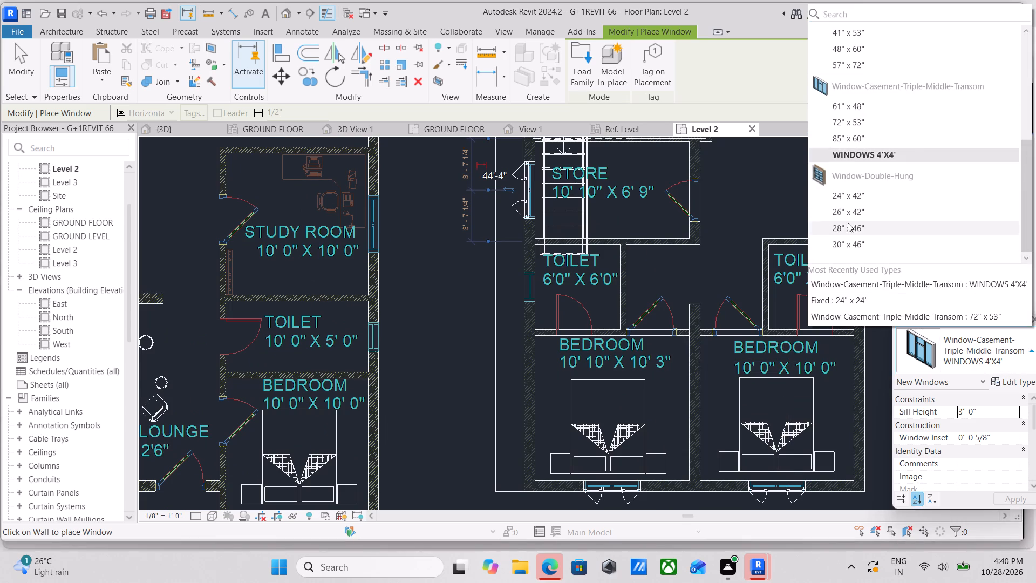
{"action": "scroll", "coordinate": [903, 83], "scroll_direction": "up", "scroll_amount": 3}
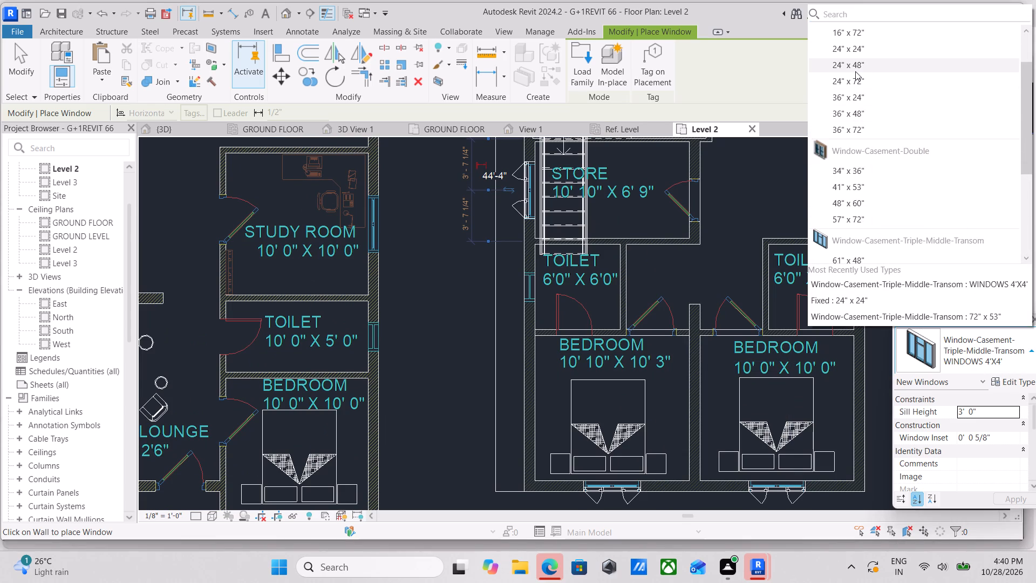
{"action": "left_click", "coordinate": [863, 50]}
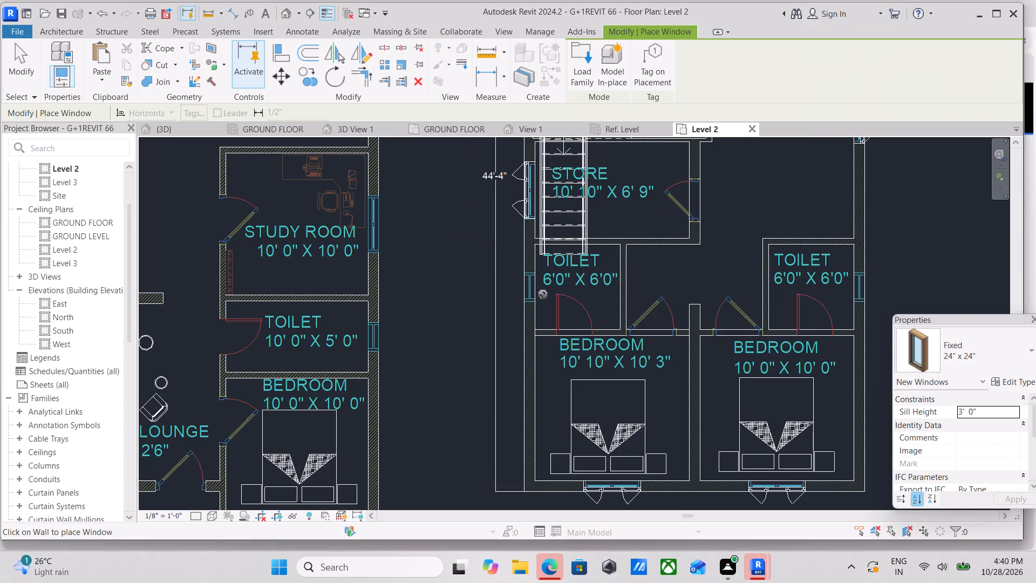
{"action": "scroll", "coordinate": [534, 281], "scroll_direction": "up", "scroll_amount": 11}
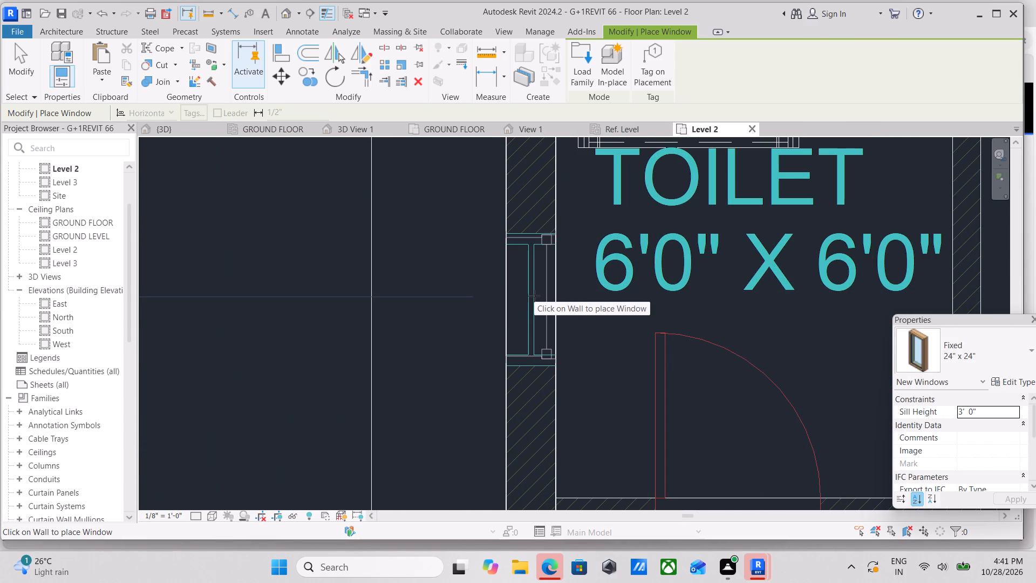
{"action": "left_click", "coordinate": [534, 296]}
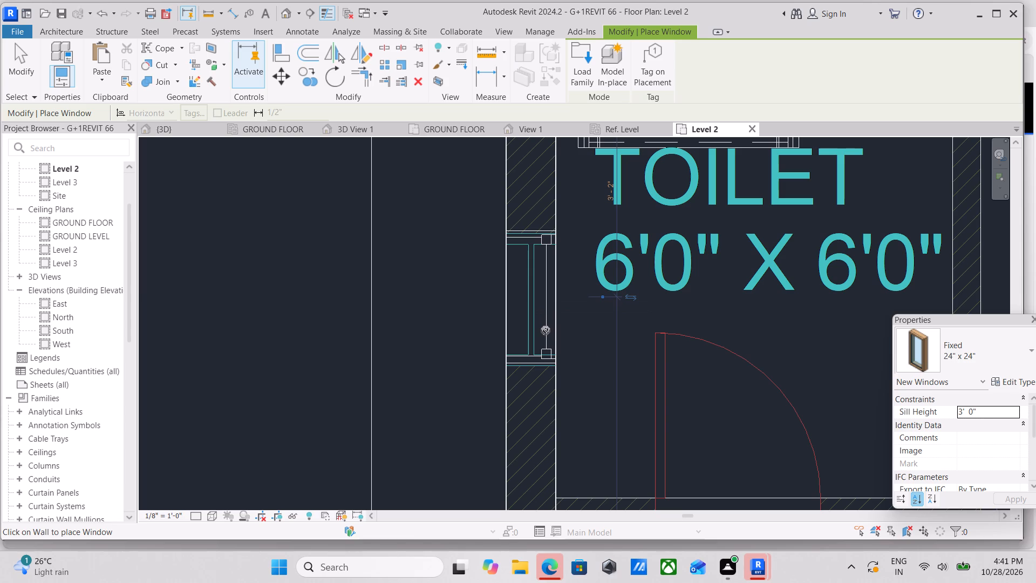
{"action": "key", "text": "Escape"}
{"action": "key", "text": "Escape"}
Set the Sill Height of the new window in the toilet beside the store to 7'.
{"action": "left_click", "coordinate": [547, 354]}
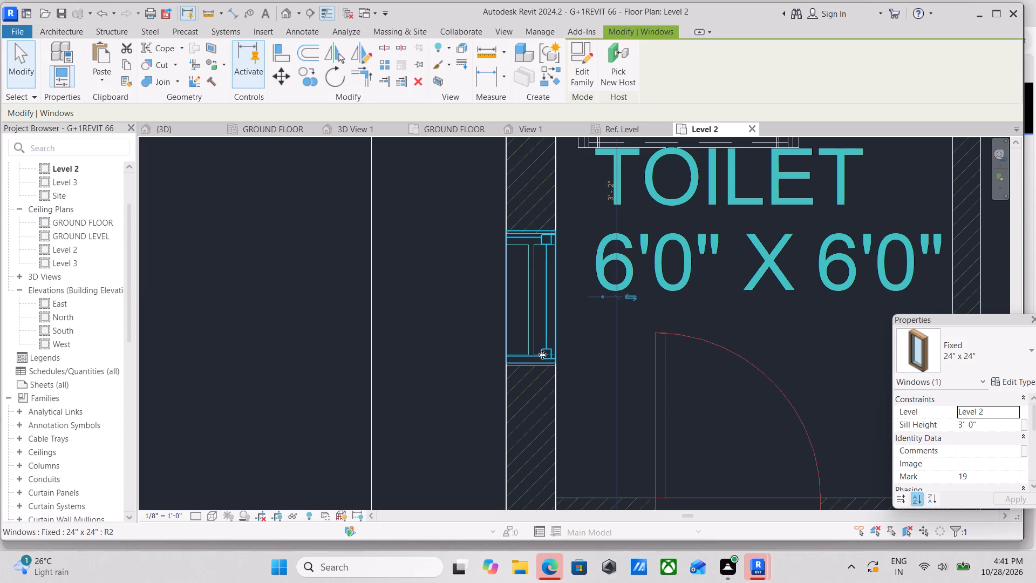
{"action": "left_click", "coordinate": [994, 424]}
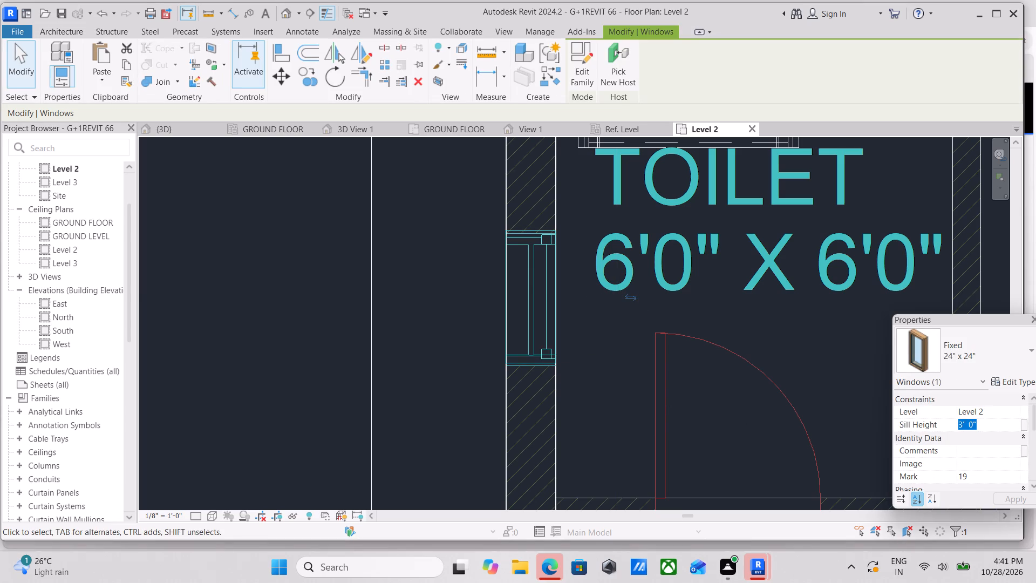
{"action": "type", "text": "7'"}
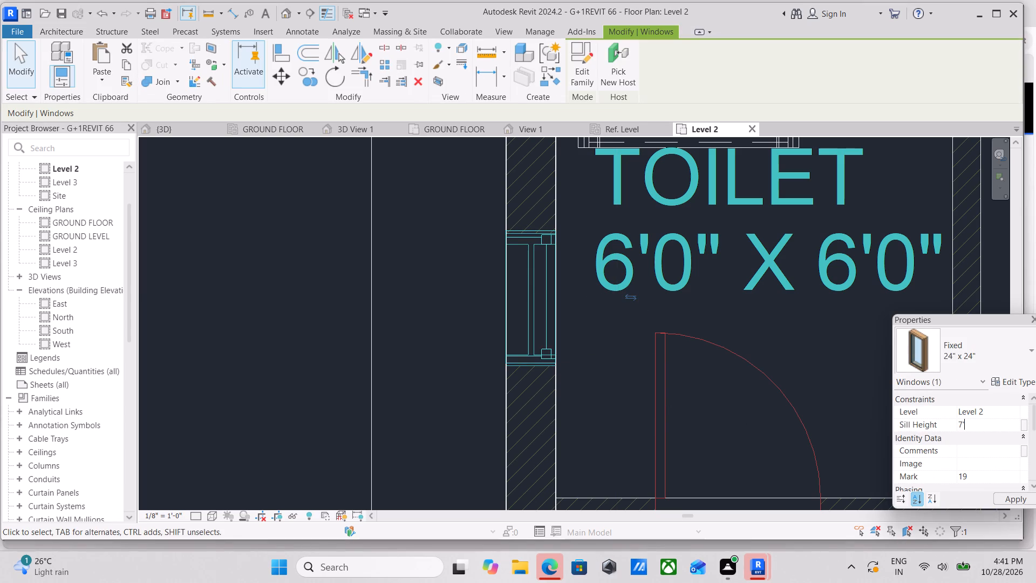
{"action": "key", "text": "Return"}
{"action": "scroll", "coordinate": [1000, 422], "scroll_direction": "down", "scroll_amount": 2}
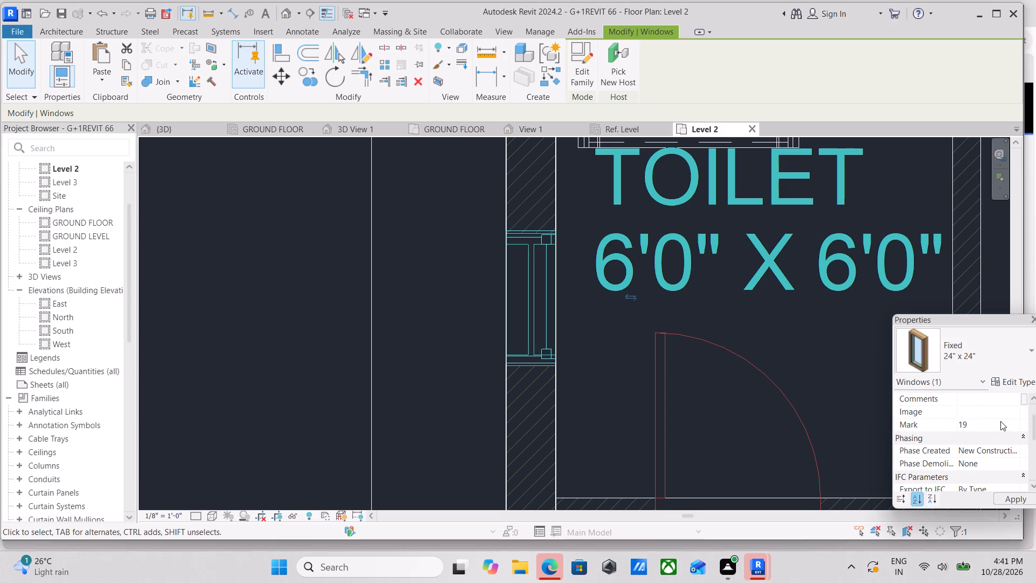
{"action": "scroll", "coordinate": [762, 402], "scroll_direction": "down", "scroll_amount": 2}
{"action": "key", "text": "Escape"}
Place a Fixed 24" x 24" window in the outer wall of the toilet adjoining the 10' 0" X 10' 0" bedroom, over the drawn symbol.
{"action": "middle_click_drag", "start_coordinate": [768, 396], "coordinate": [426, 350]}
{"action": "middle_click_drag", "start_coordinate": [682, 346], "coordinate": [505, 379]}
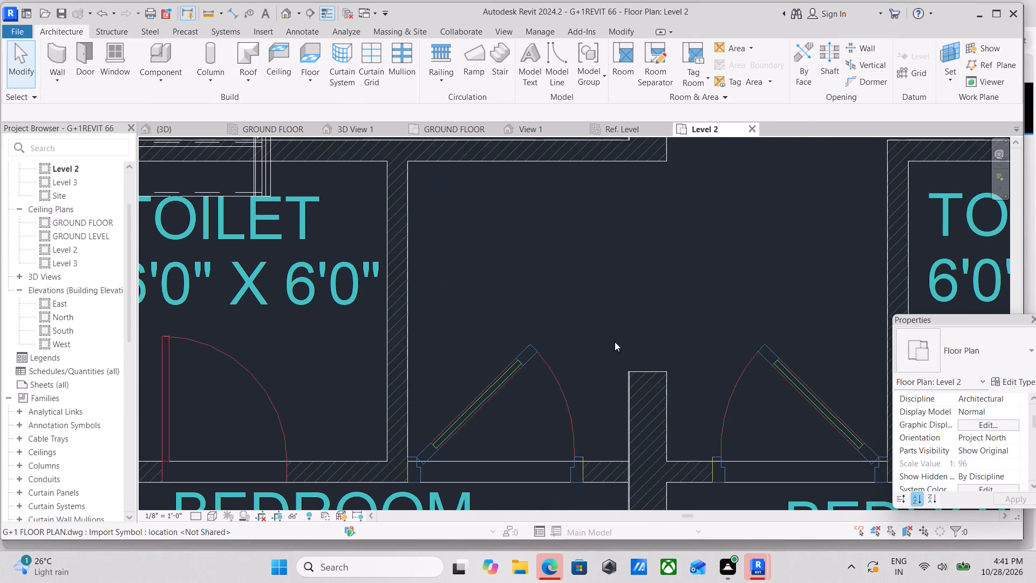
{"action": "middle_click_drag", "start_coordinate": [645, 339], "coordinate": [451, 377]}
{"action": "middle_click_drag", "start_coordinate": [679, 349], "coordinate": [573, 382]}
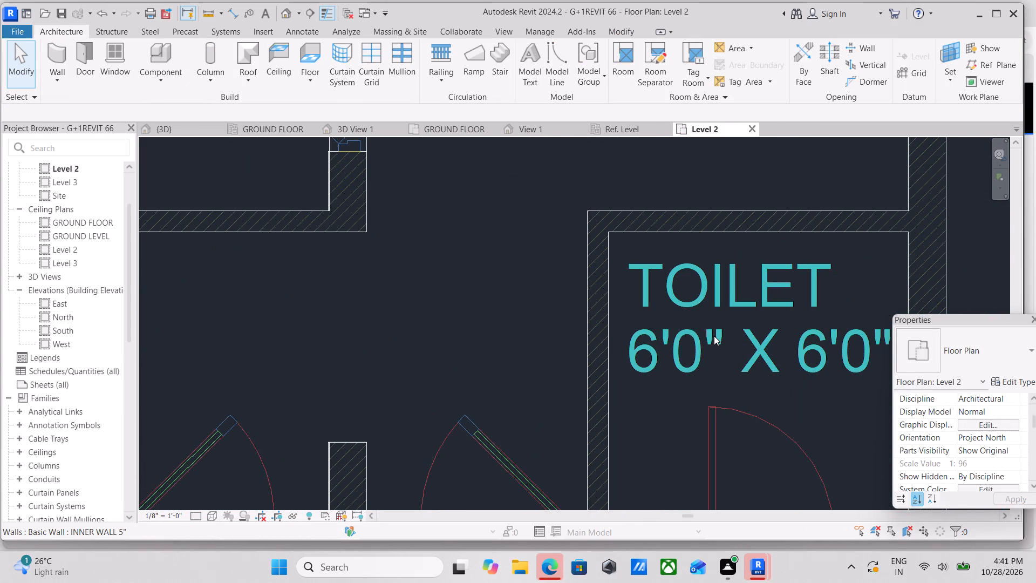
{"action": "type", "text": "wn"}
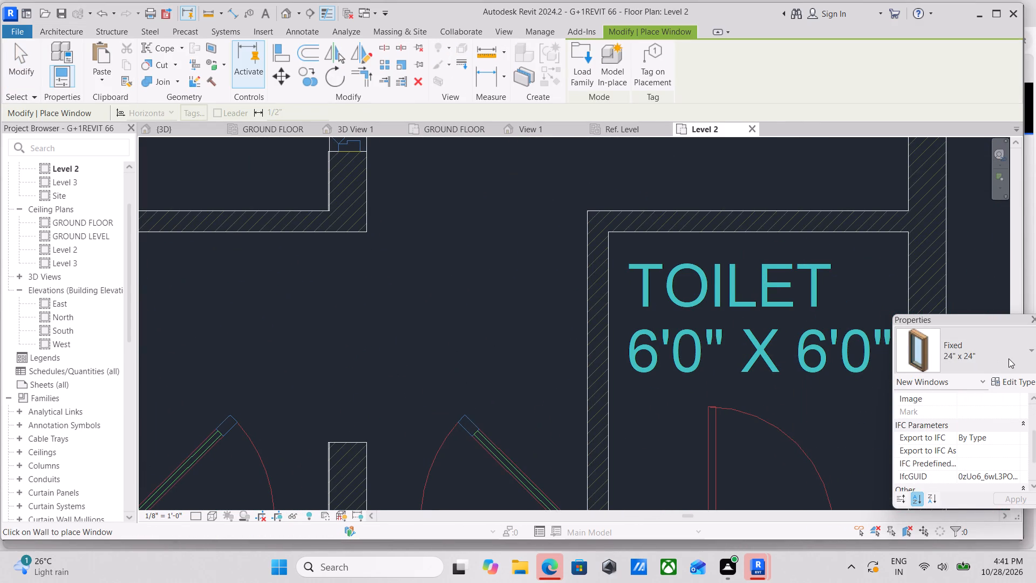
{"action": "left_click", "coordinate": [1010, 357]}
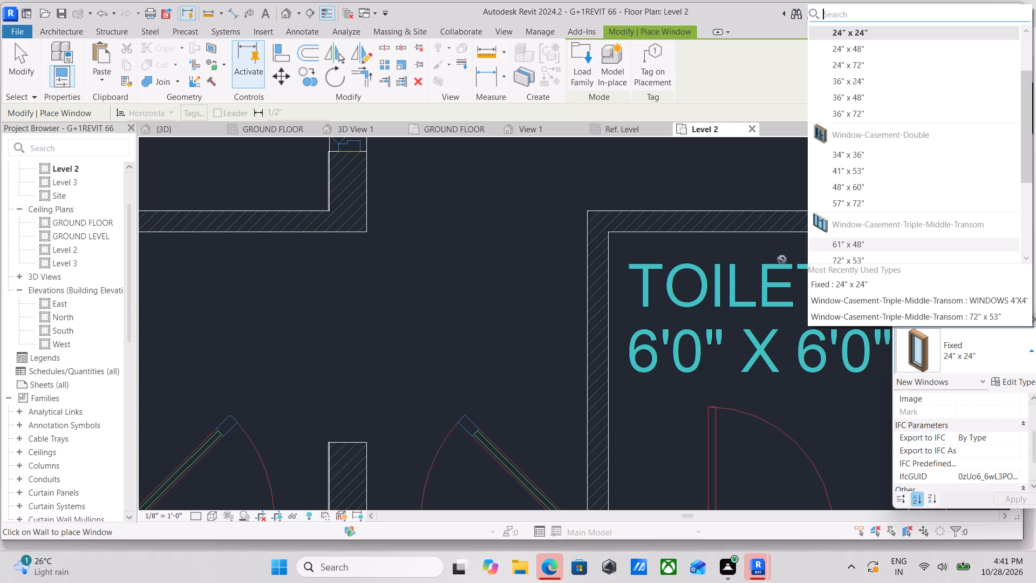
{"action": "left_click", "coordinate": [828, 29]}
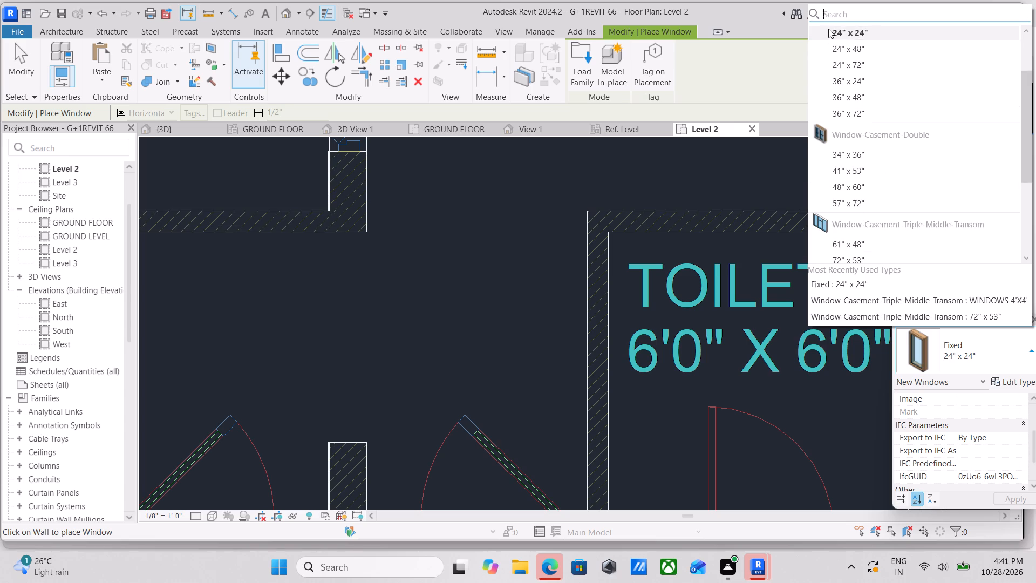
{"action": "middle_click_drag", "start_coordinate": [732, 453], "coordinate": [501, 390]}
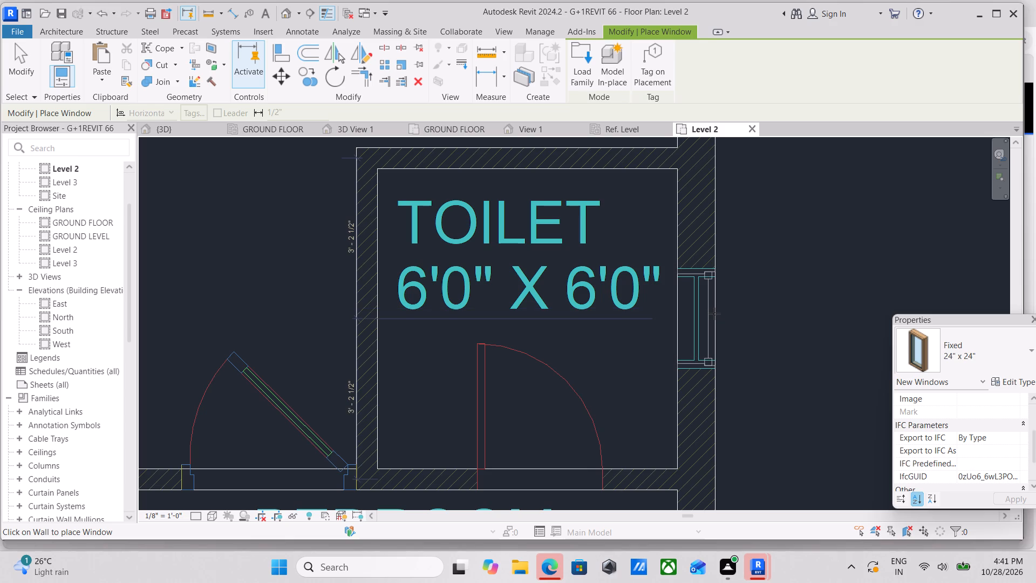
{"action": "left_click", "coordinate": [714, 314]}
{"action": "key", "text": "Escape"}
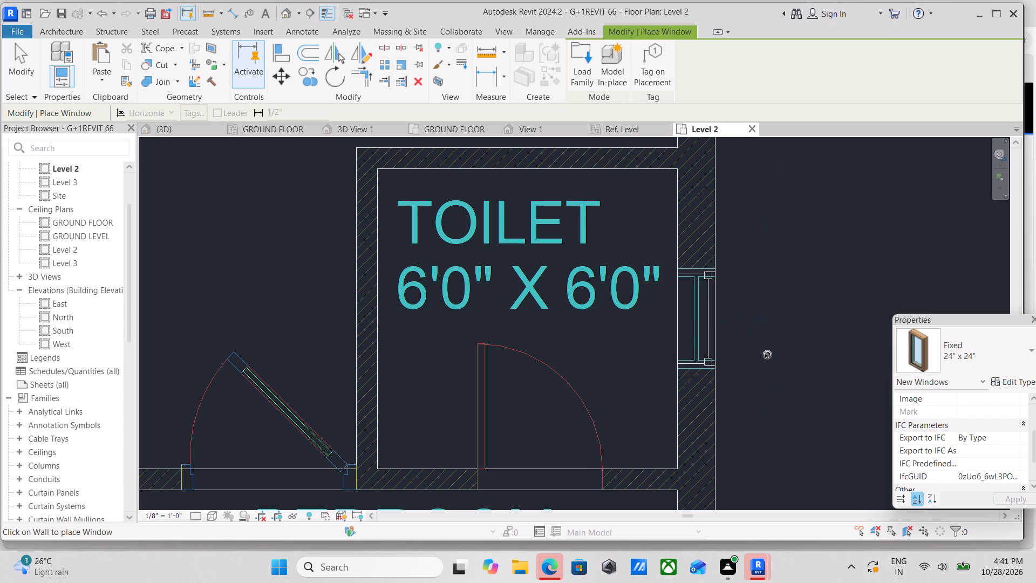
{"action": "key", "text": "Escape"}
Nudge the new toilet window about 3/4" along its wall towards the passage.
{"action": "left_click", "coordinate": [704, 354]}
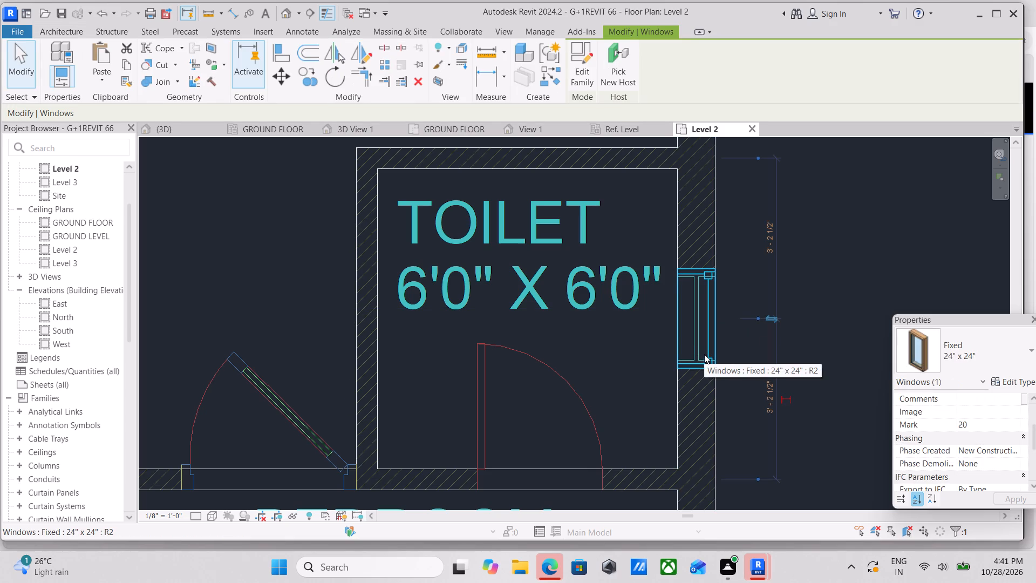
{"action": "key", "text": "Up"}
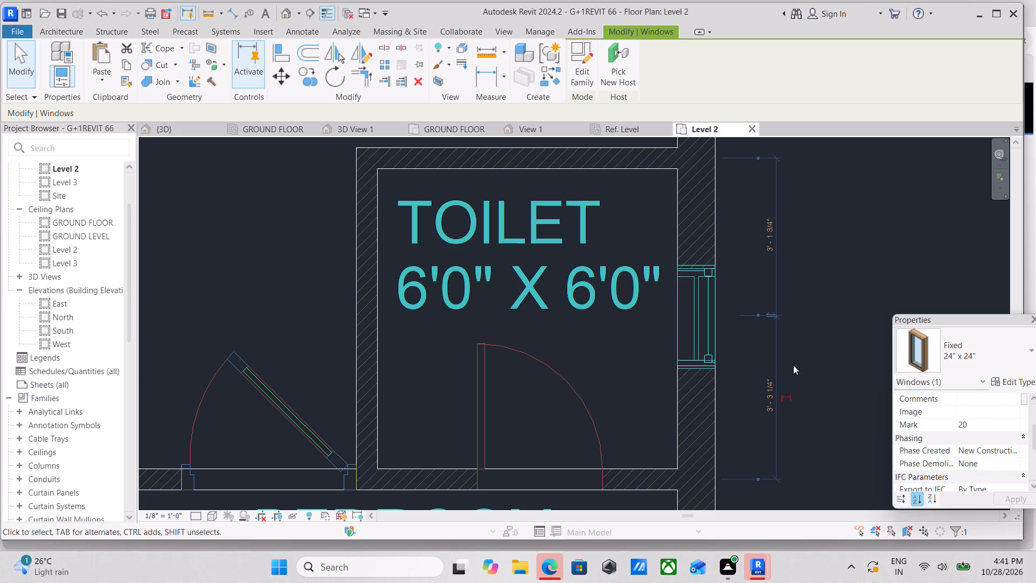
Set the Head Height of the window in the toilet adjoining the 10' 0" X 10' 0" bedroom to 7' 0".
{"action": "scroll", "coordinate": [1034, 395], "scroll_direction": "down", "scroll_amount": 1}
{"action": "scroll", "coordinate": [994, 454], "scroll_direction": "down", "scroll_amount": 3}
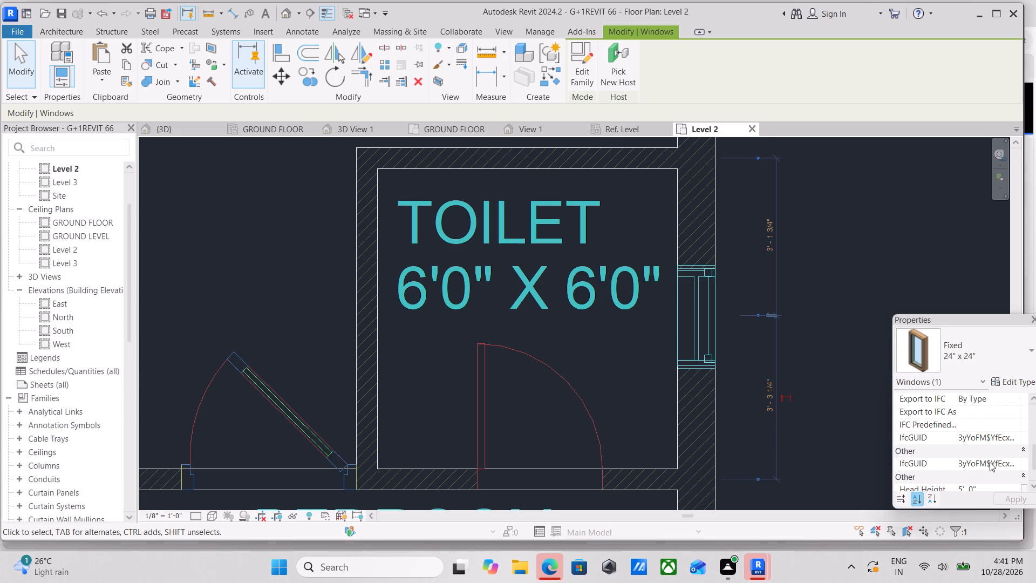
{"action": "left_click", "coordinate": [990, 462]}
{"action": "key", "text": "7"}
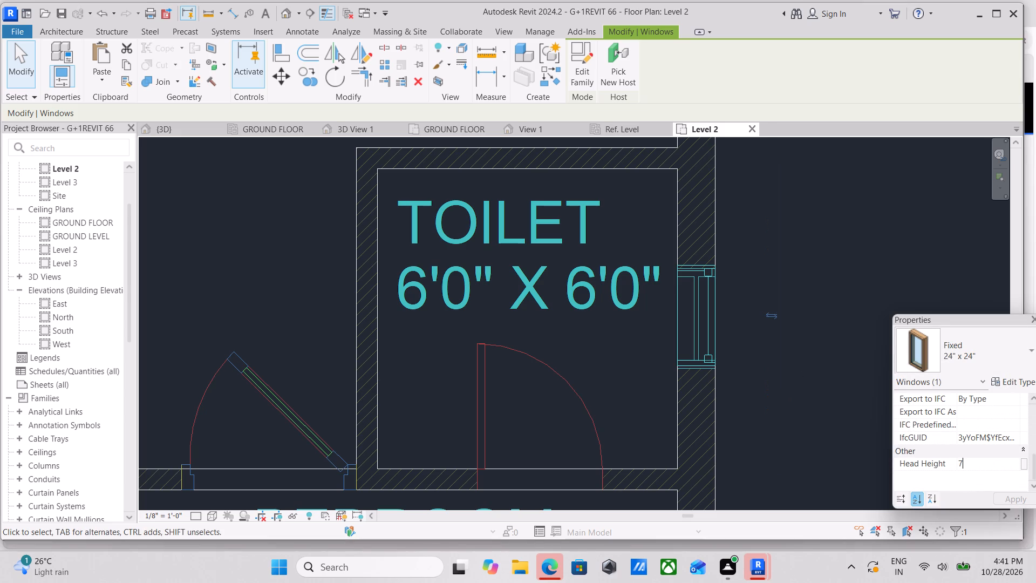
{"action": "key", "text": "apostrophe"}
{"action": "key", "text": "Return"}
{"action": "scroll", "coordinate": [557, 311], "scroll_direction": "down", "scroll_amount": 3}
{"action": "key", "text": "Escape"}
Examine the first-floor windows in the {3D} view, including the front wall above the ground-floor projection from the top.
{"action": "scroll", "coordinate": [597, 321], "scroll_direction": "down", "scroll_amount": 2}
{"action": "middle_click_drag", "start_coordinate": [597, 321], "coordinate": [770, 352]}
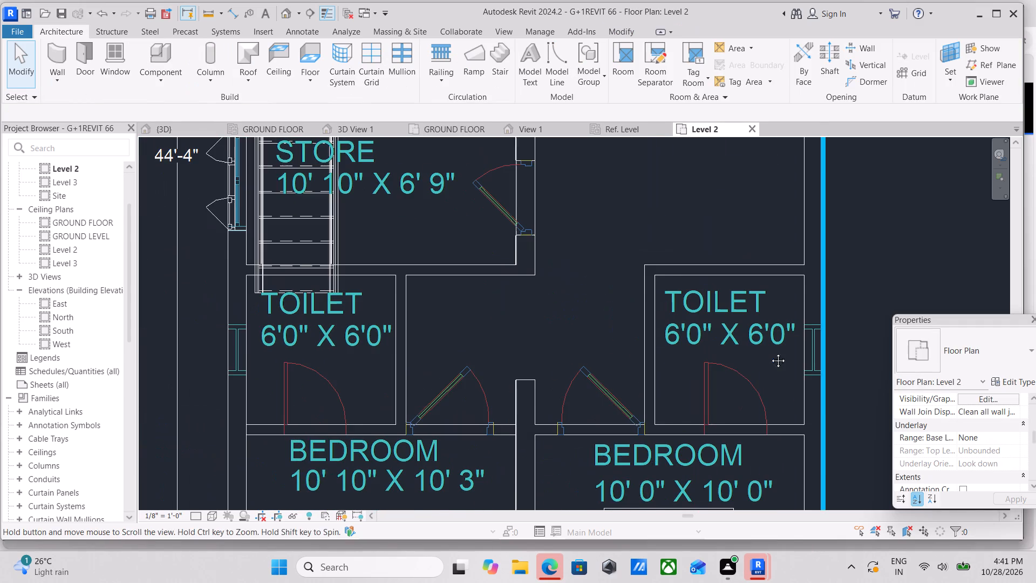
{"action": "middle_click_drag", "start_coordinate": [770, 352], "coordinate": [769, 352]}
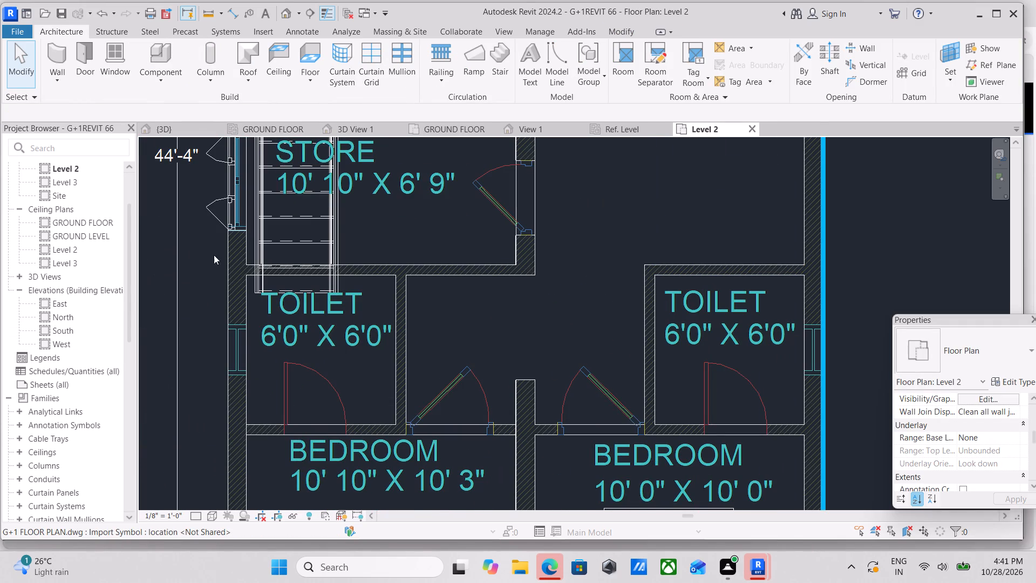
{"action": "left_click", "coordinate": [174, 129]}
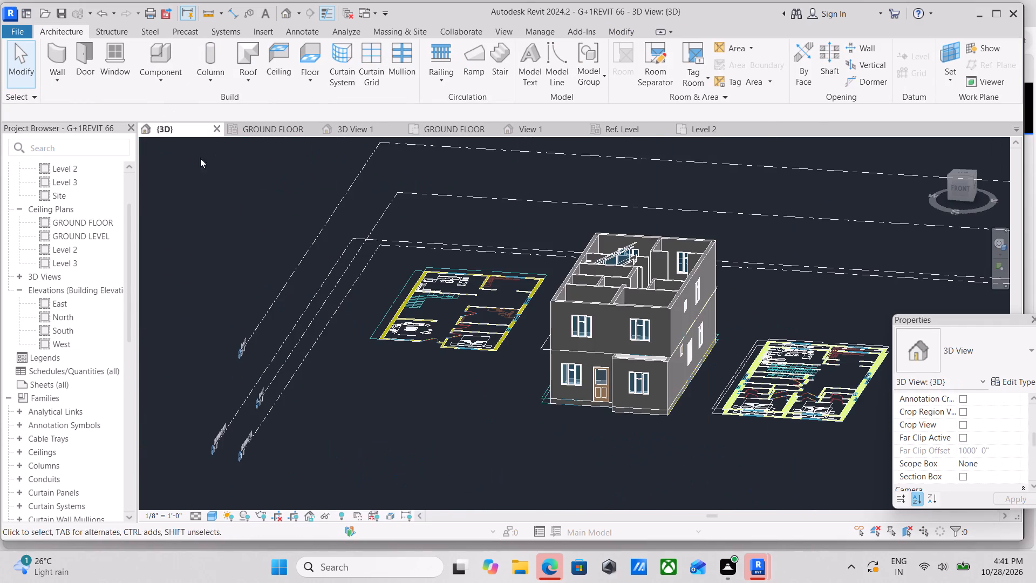
{"action": "scroll", "coordinate": [626, 372], "scroll_direction": "up", "scroll_amount": 4}
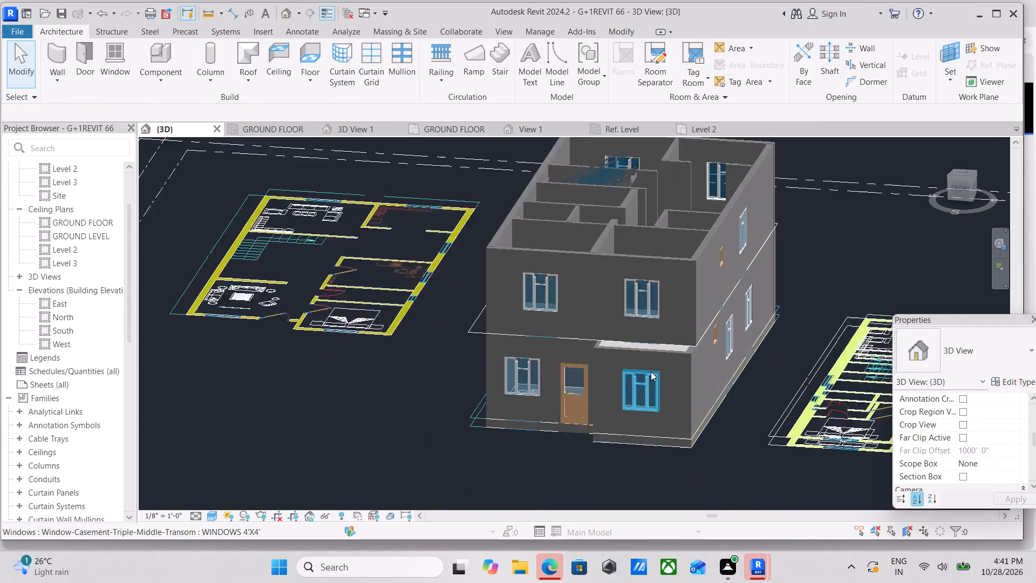
{"action": "scroll", "coordinate": [651, 371], "scroll_direction": "up", "scroll_amount": 4}
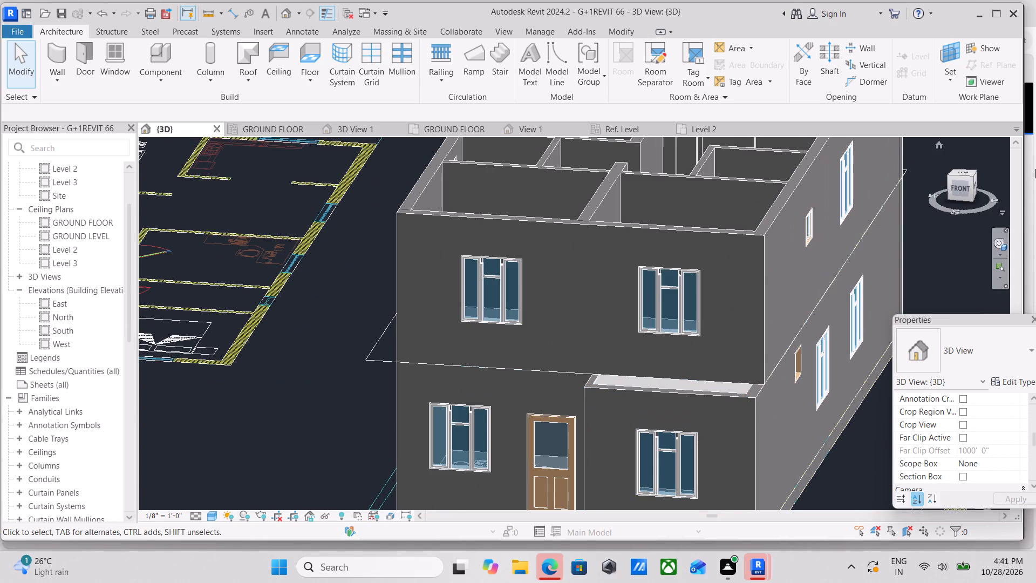
{"action": "left_click", "coordinate": [965, 177]}
{"action": "left_click", "coordinate": [969, 174]}
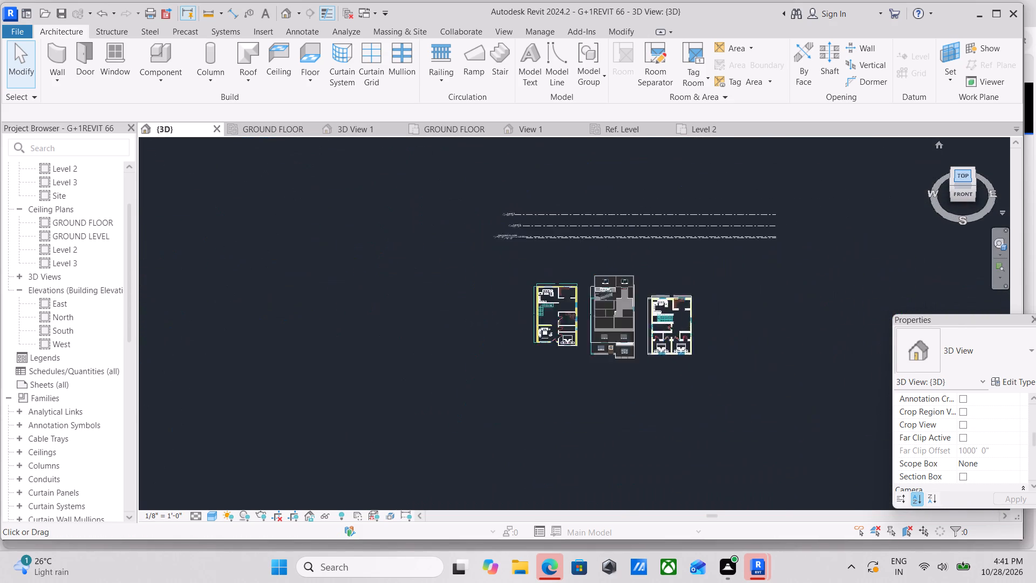
{"action": "scroll", "coordinate": [621, 351], "scroll_direction": "up", "scroll_amount": 15}
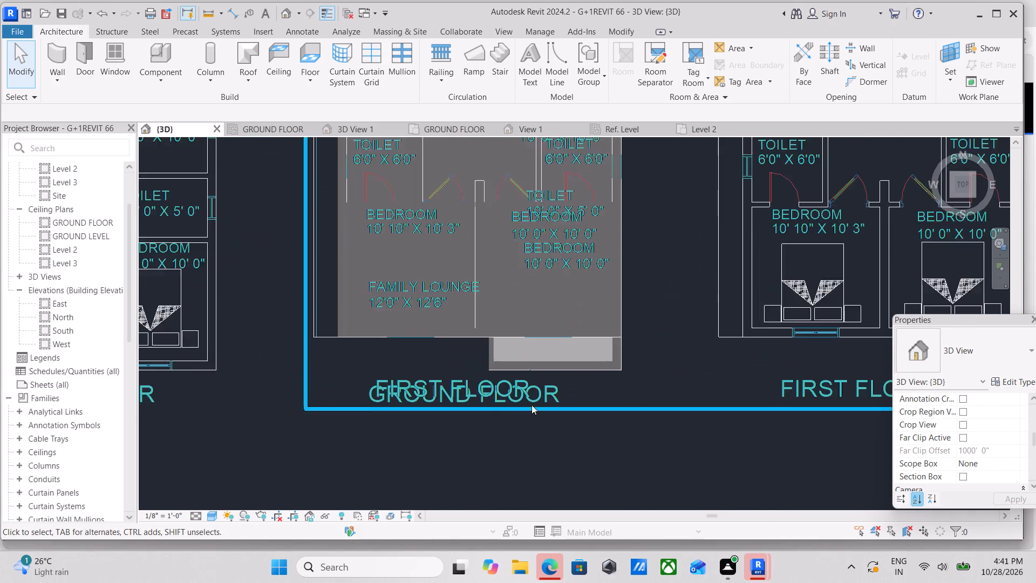
{"action": "scroll", "coordinate": [531, 405], "scroll_direction": "up", "scroll_amount": 8}
{"action": "middle_click_drag", "start_coordinate": [504, 369], "coordinate": [464, 410]}
{"action": "middle_click_drag", "start_coordinate": [434, 370], "coordinate": [409, 398]}
{"action": "scroll", "coordinate": [598, 344], "scroll_direction": "down", "scroll_amount": 1}
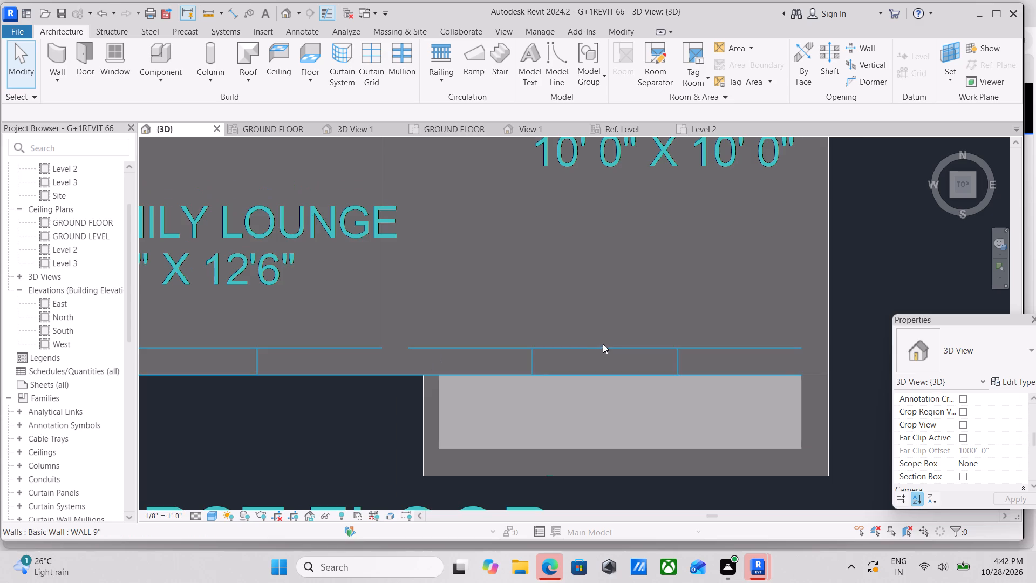
Delete the WINDOWS 4'X4' casement window in the first-floor front wall above the ground-floor projection.
{"action": "left_click", "coordinate": [973, 196]}
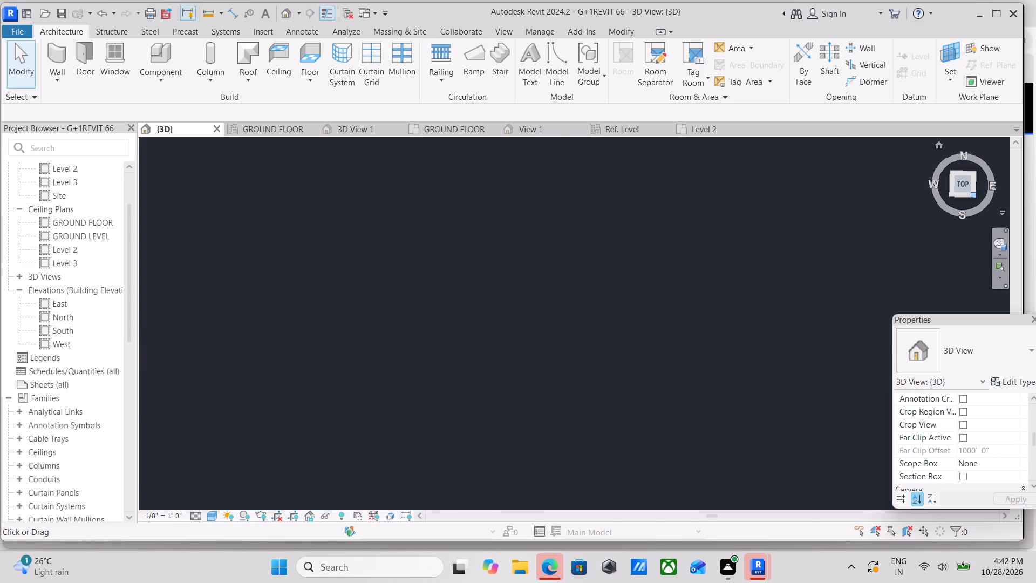
{"action": "scroll", "coordinate": [586, 401], "scroll_direction": "up", "scroll_amount": 2}
{"action": "scroll", "coordinate": [517, 303], "scroll_direction": "up", "scroll_amount": 4}
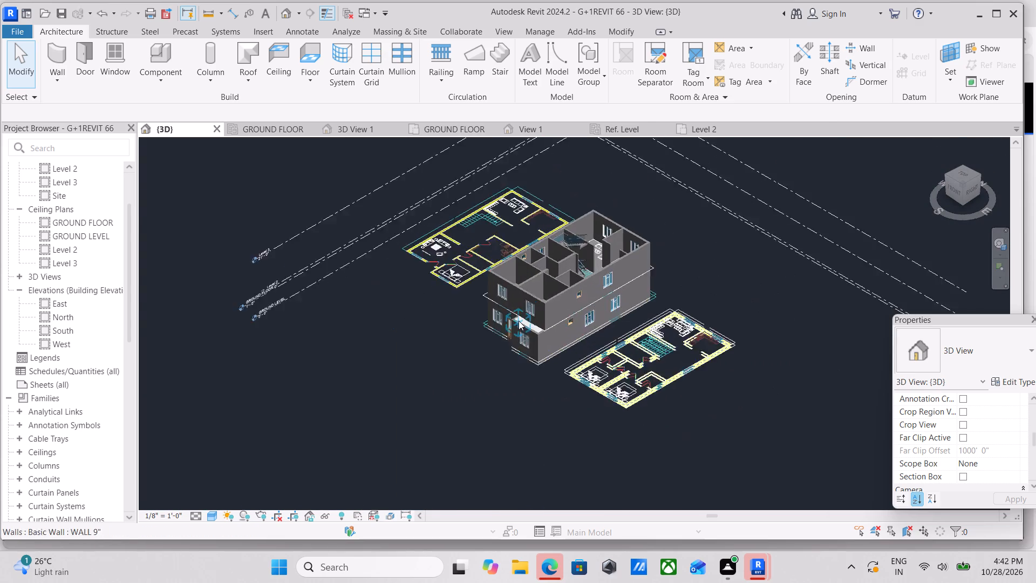
{"action": "scroll", "coordinate": [519, 321], "scroll_direction": "up", "scroll_amount": 7}
{"action": "left_click", "coordinate": [557, 289]}
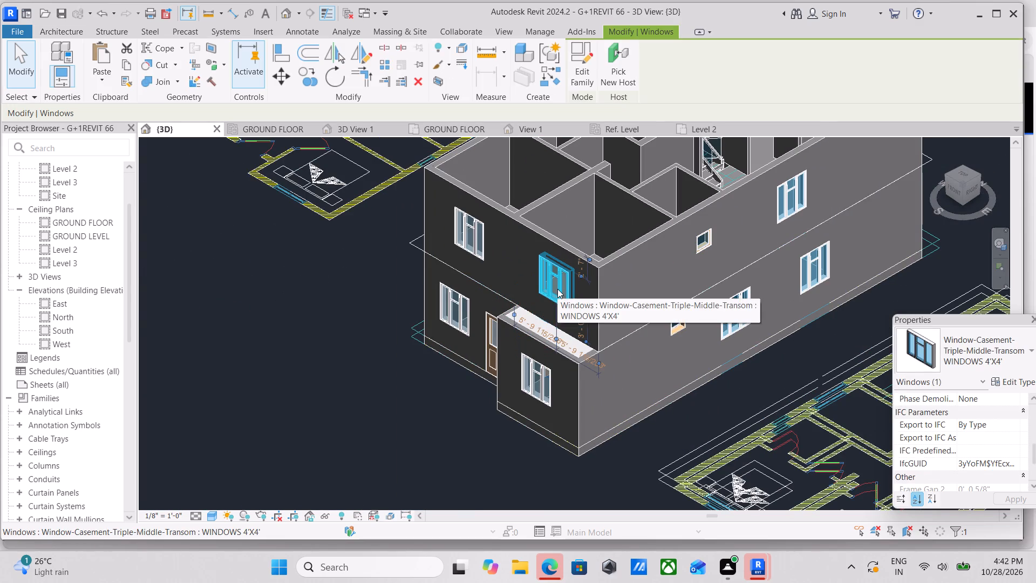
{"action": "right_click", "coordinate": [557, 289]}
{"action": "left_click", "coordinate": [612, 337]}
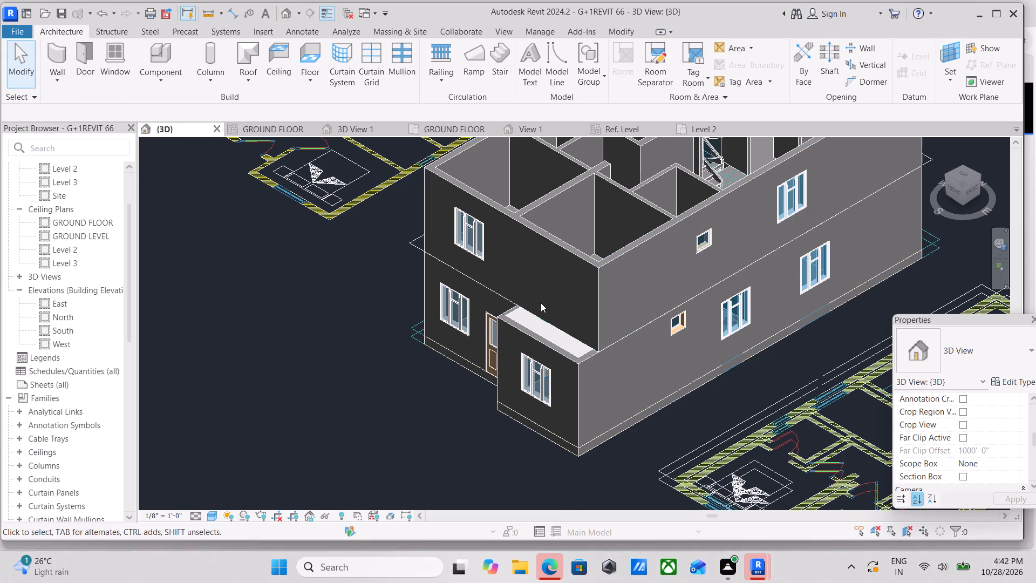
Start placing a door and browse for a loadable family in the door folder under Documents > SHUBHAM CITY.
{"action": "type", "text": "DR"}
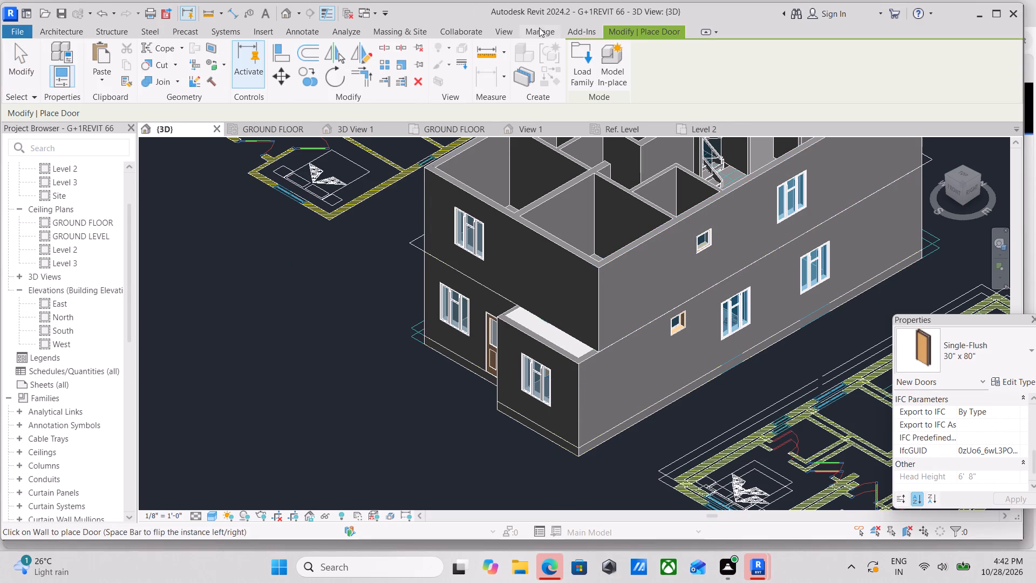
{"action": "left_click", "coordinate": [580, 52]}
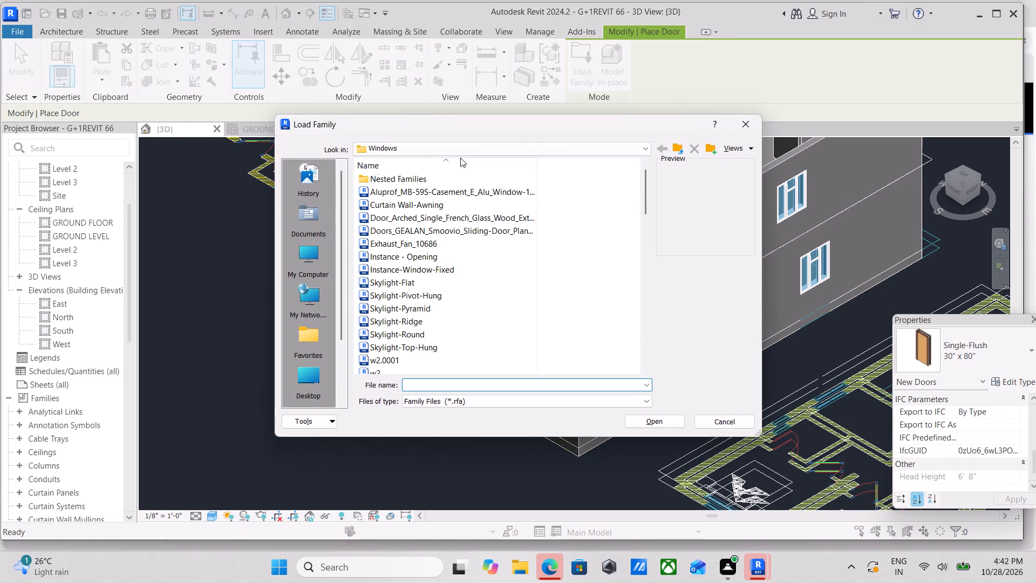
{"action": "scroll", "coordinate": [385, 324], "scroll_direction": "down", "scroll_amount": 3}
{"action": "scroll", "coordinate": [386, 316], "scroll_direction": "up", "scroll_amount": 3}
{"action": "scroll", "coordinate": [303, 181], "scroll_direction": "up", "scroll_amount": 6}
{"action": "left_click", "coordinate": [307, 221]}
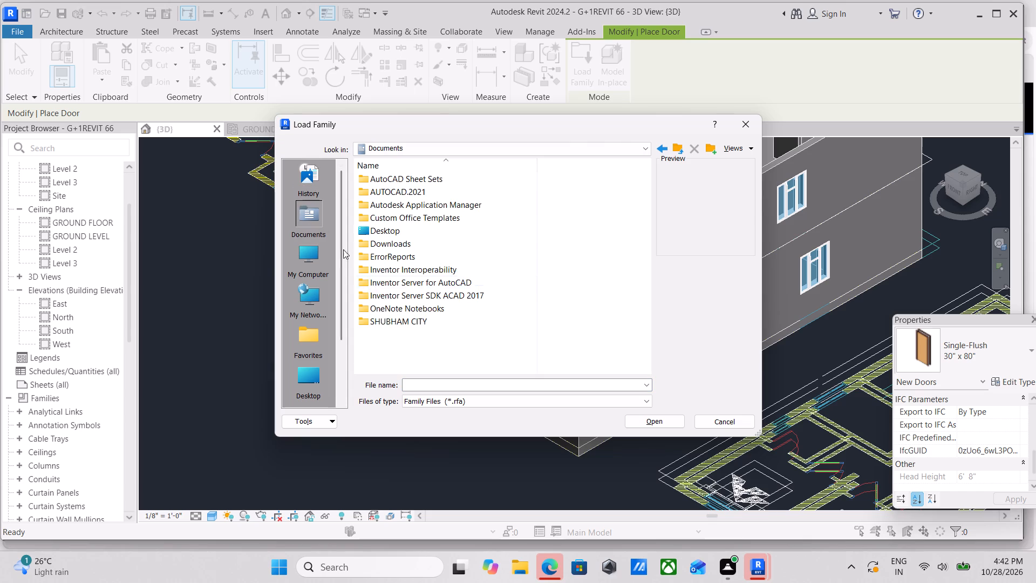
{"action": "scroll", "coordinate": [361, 270], "scroll_direction": "down", "scroll_amount": 2}
{"action": "double_click", "coordinate": [384, 322]}
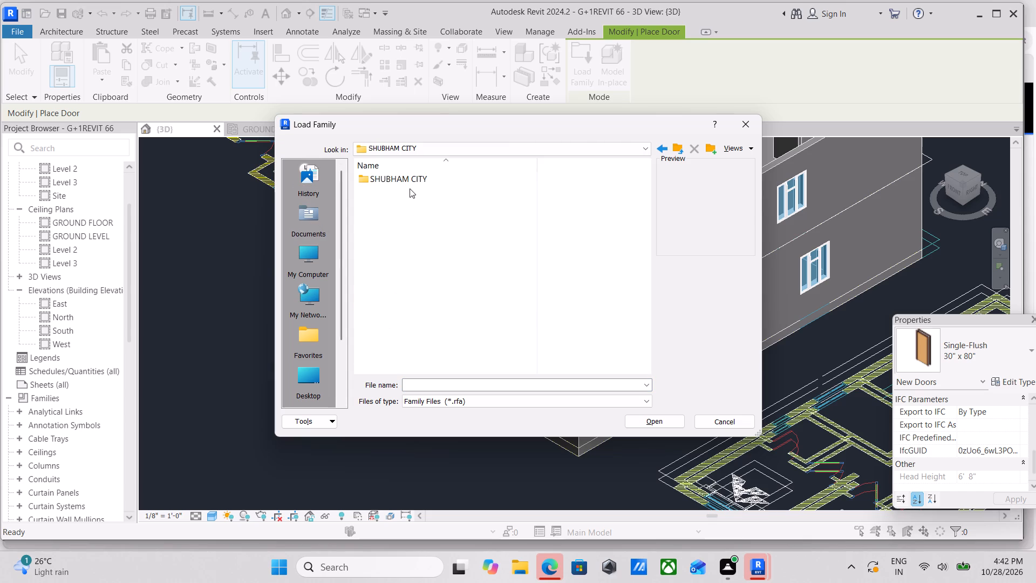
{"action": "double_click", "coordinate": [413, 180]}
{"action": "scroll", "coordinate": [358, 305], "scroll_direction": "down", "scroll_amount": 3}
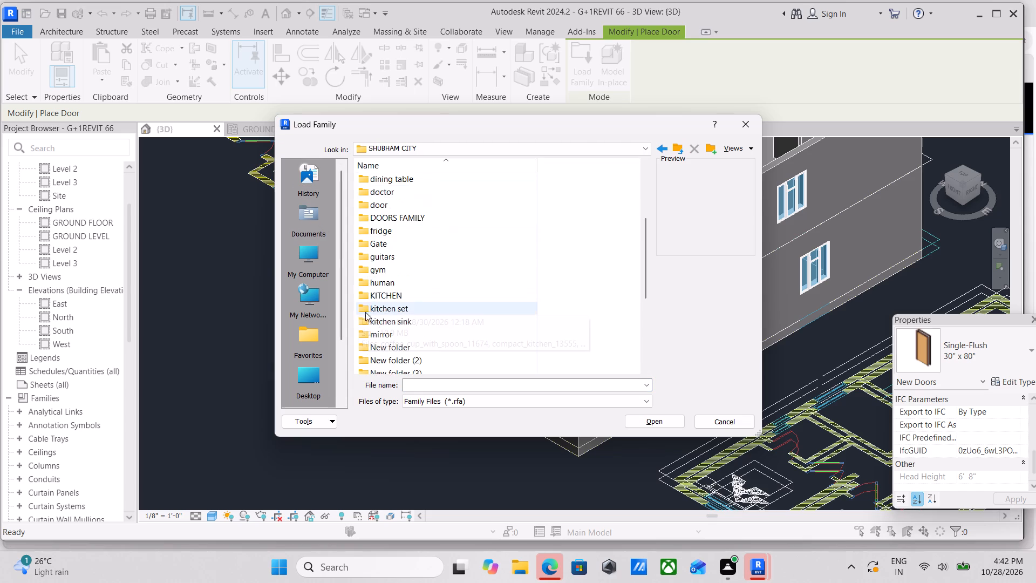
{"action": "scroll", "coordinate": [384, 329], "scroll_direction": "down", "scroll_amount": 7}
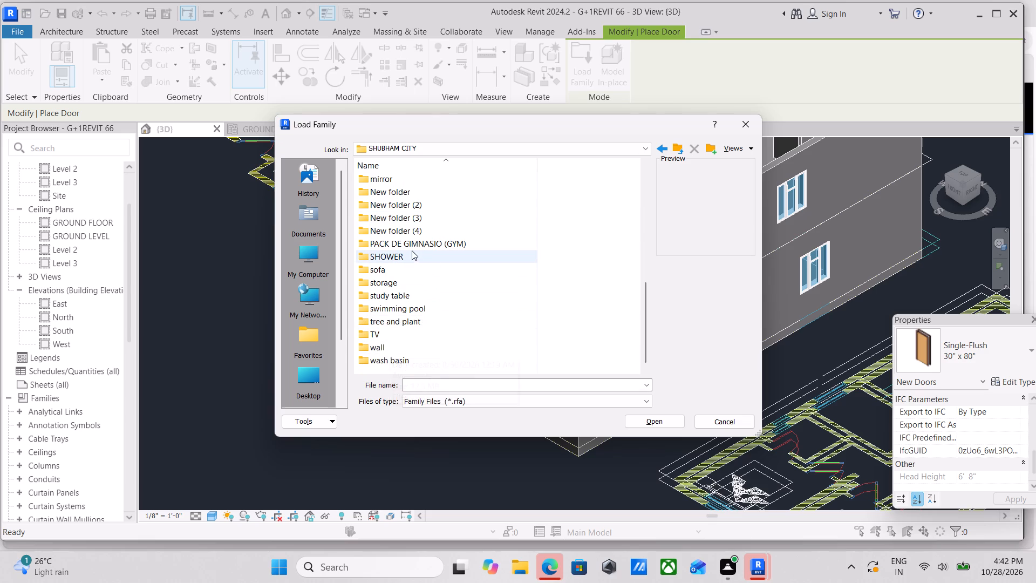
{"action": "scroll", "coordinate": [392, 243], "scroll_direction": "up", "scroll_amount": 4}
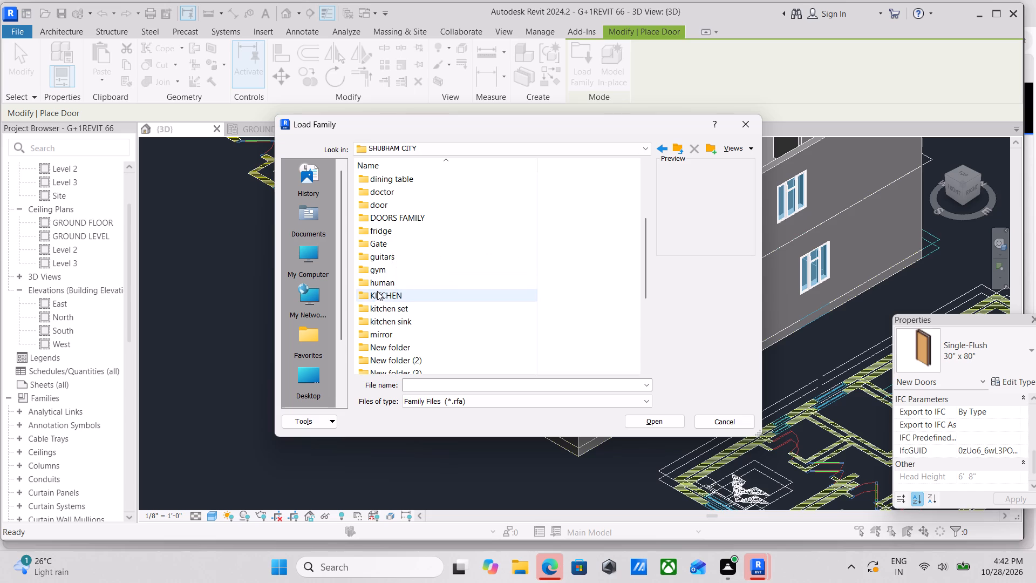
{"action": "scroll", "coordinate": [402, 231], "scroll_direction": "up", "scroll_amount": 3}
{"action": "scroll", "coordinate": [402, 231], "scroll_direction": "down", "scroll_amount": 1}
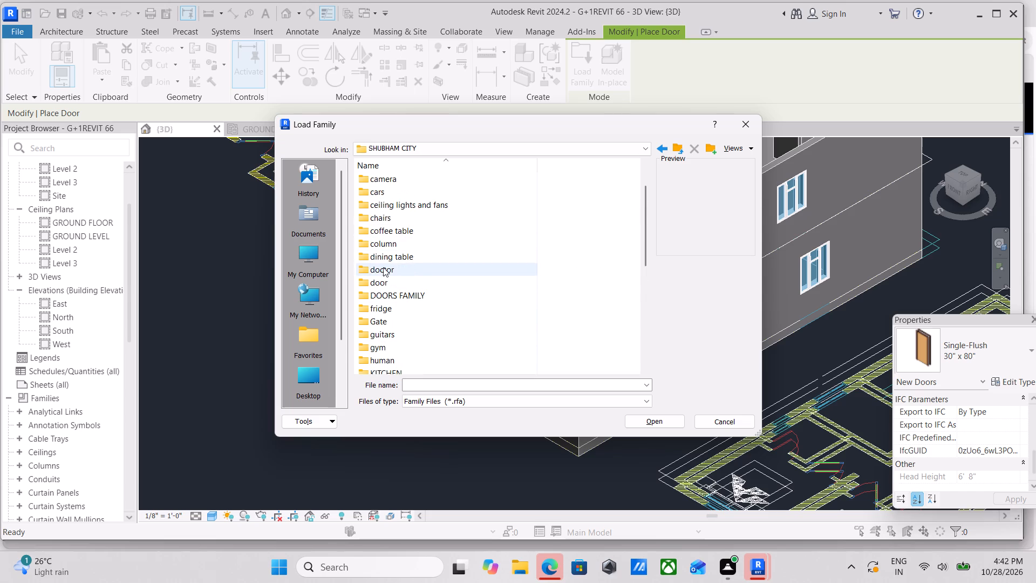
{"action": "double_click", "coordinate": [380, 282]}
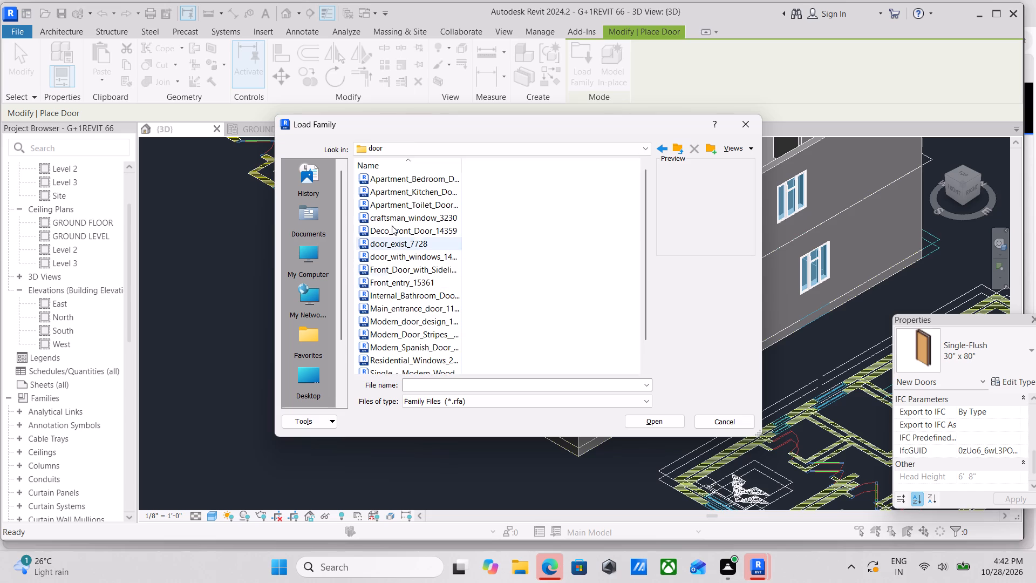
Examine previews of the families in the door folder for a suitable balcony-side door, and close the browser without loading any.
{"action": "left_click", "coordinate": [390, 182]}
{"action": "left_click", "coordinate": [391, 182]}
{"action": "left_click", "coordinate": [406, 192]}
{"action": "scroll", "coordinate": [433, 255], "scroll_direction": "down", "scroll_amount": 3}
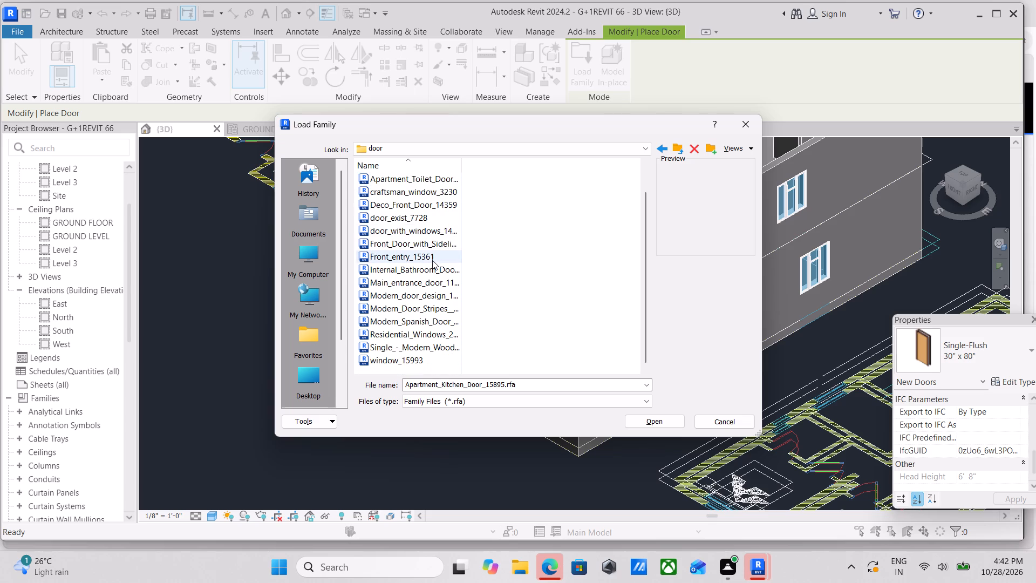
{"action": "left_click", "coordinate": [403, 215]}
{"action": "left_click", "coordinate": [407, 201]}
{"action": "scroll", "coordinate": [407, 201], "scroll_direction": "up", "scroll_amount": 1}
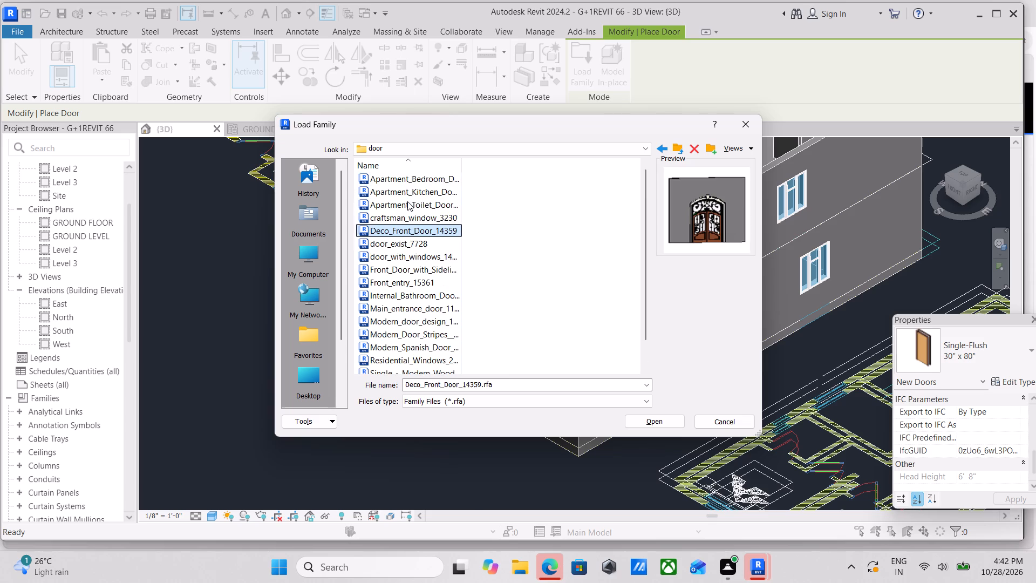
{"action": "left_click", "coordinate": [400, 219]}
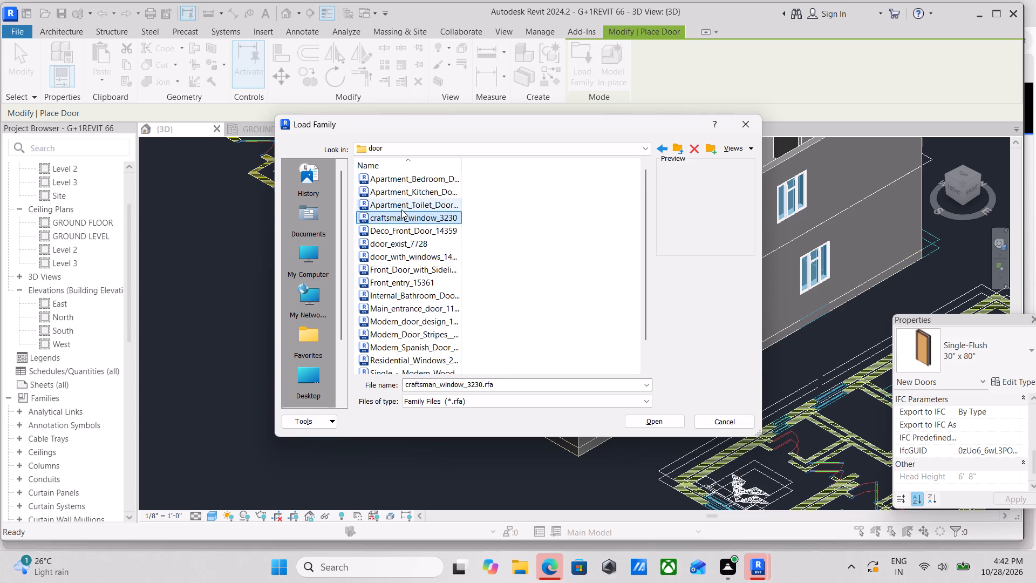
{"action": "left_click", "coordinate": [401, 208]}
{"action": "scroll", "coordinate": [403, 310], "scroll_direction": "down", "scroll_amount": 3}
{"action": "left_click", "coordinate": [414, 358]}
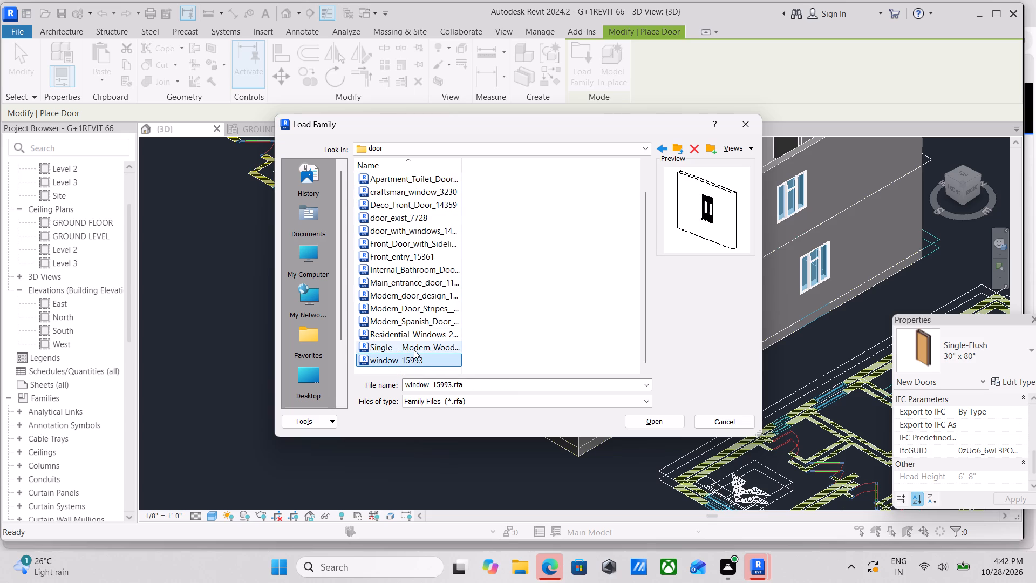
{"action": "left_click", "coordinate": [414, 349]}
{"action": "left_click", "coordinate": [416, 328]}
{"action": "left_click", "coordinate": [415, 321]}
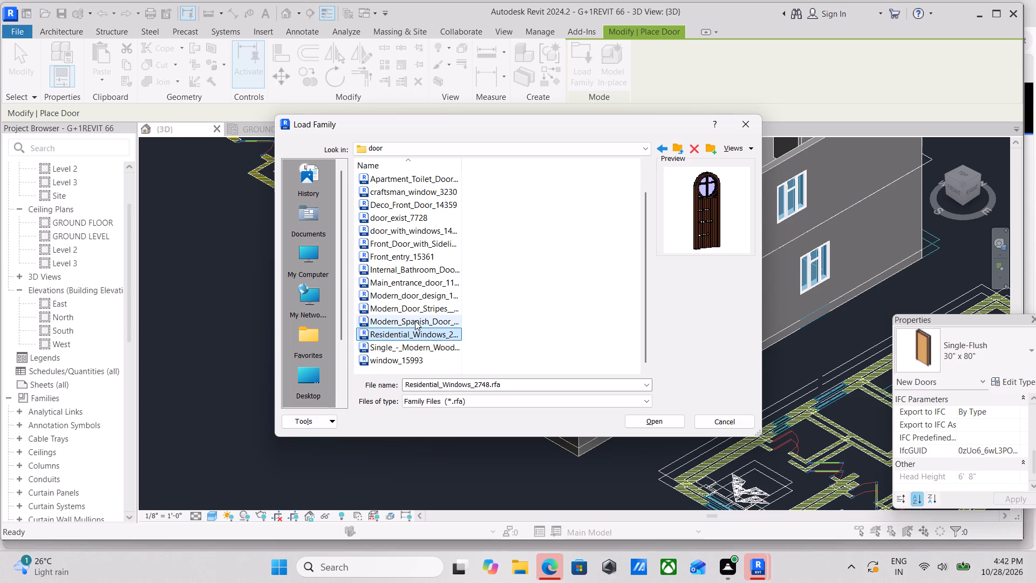
{"action": "left_click", "coordinate": [416, 307]}
{"action": "left_click", "coordinate": [417, 298]}
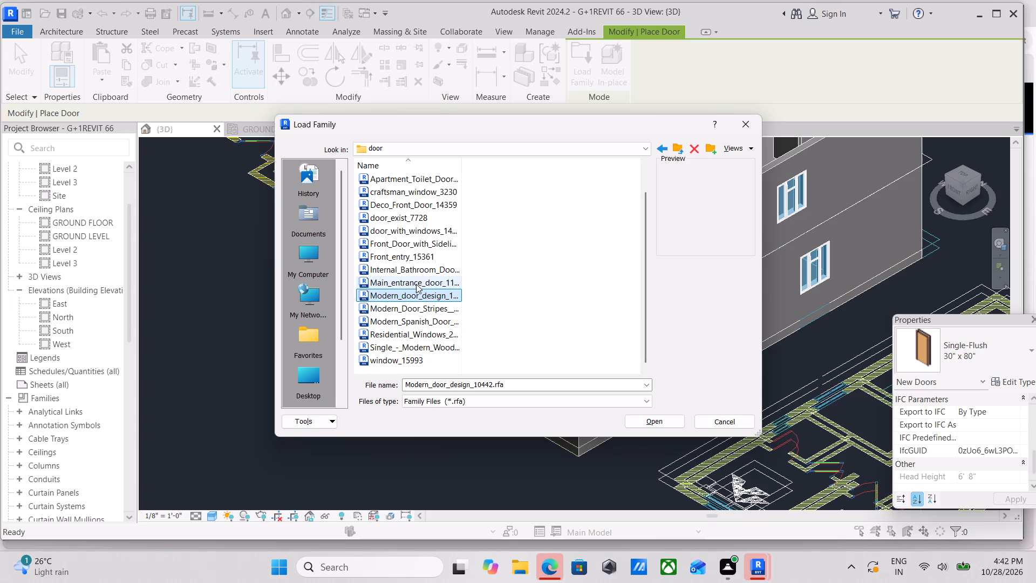
{"action": "left_click", "coordinate": [416, 284]}
{"action": "left_click", "coordinate": [416, 269]}
{"action": "left_click", "coordinate": [415, 257]}
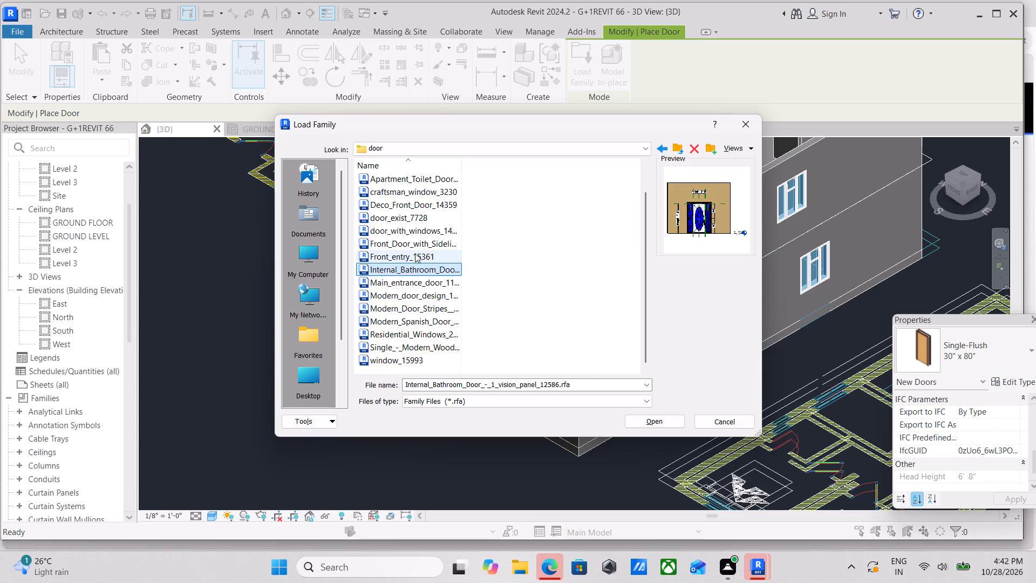
{"action": "left_click", "coordinate": [414, 237]}
{"action": "left_click", "coordinate": [411, 232]}
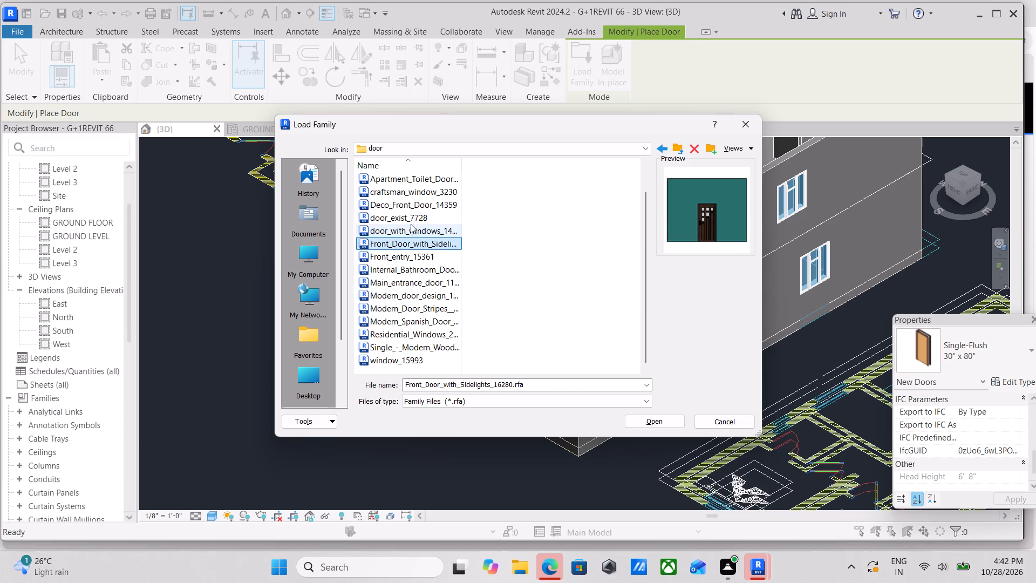
{"action": "left_click", "coordinate": [411, 219]}
{"action": "left_click", "coordinate": [411, 210]}
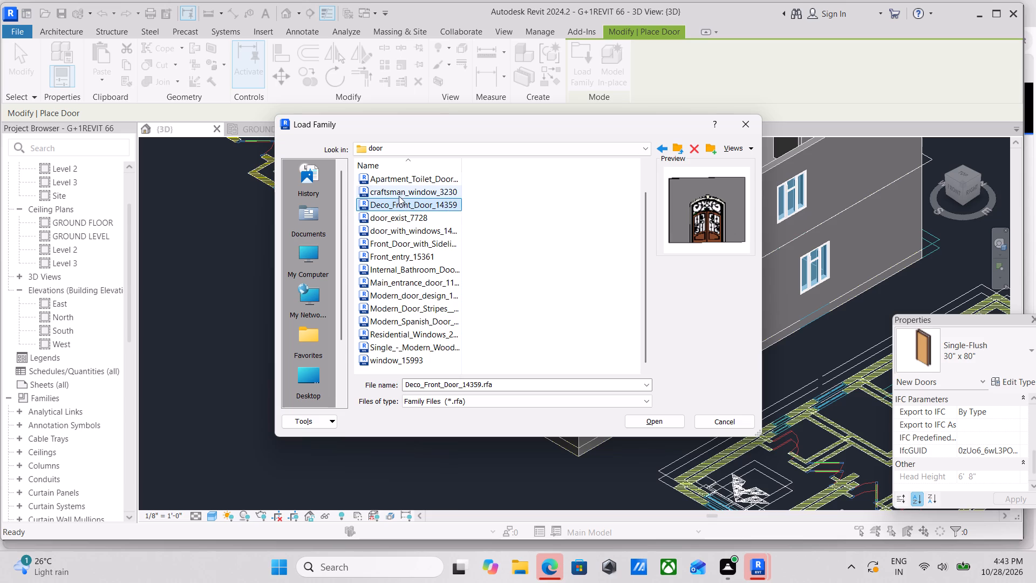
{"action": "left_click", "coordinate": [399, 192]}
{"action": "scroll", "coordinate": [399, 192], "scroll_direction": "up", "scroll_amount": 2}
{"action": "left_click", "coordinate": [398, 201]}
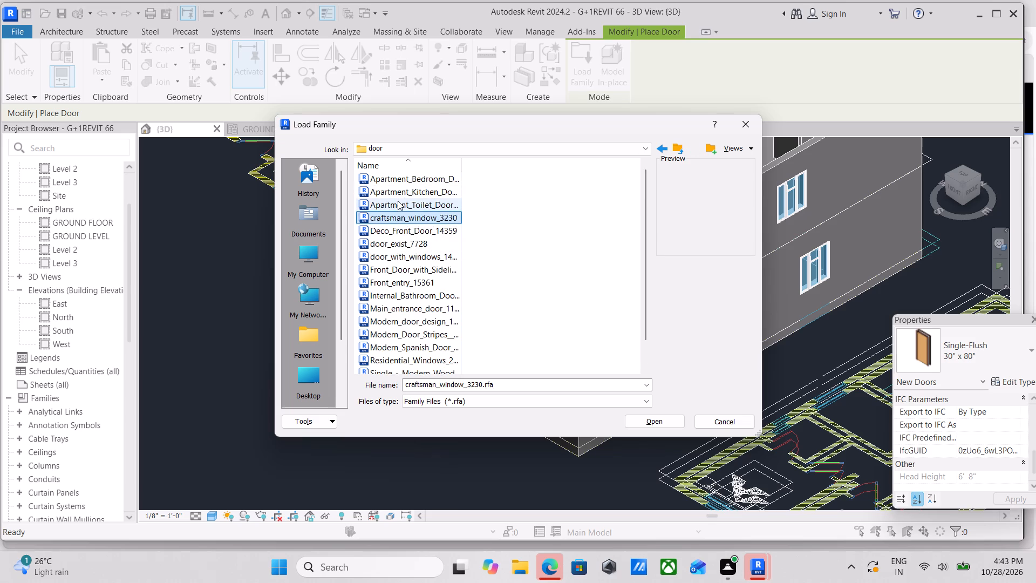
{"action": "left_click", "coordinate": [398, 191]}
{"action": "left_click", "coordinate": [399, 173]}
{"action": "scroll", "coordinate": [399, 173], "scroll_direction": "up", "scroll_amount": 3}
{"action": "scroll", "coordinate": [397, 187], "scroll_direction": "down", "scroll_amount": 3}
{"action": "scroll", "coordinate": [414, 294], "scroll_direction": "down", "scroll_amount": 7}
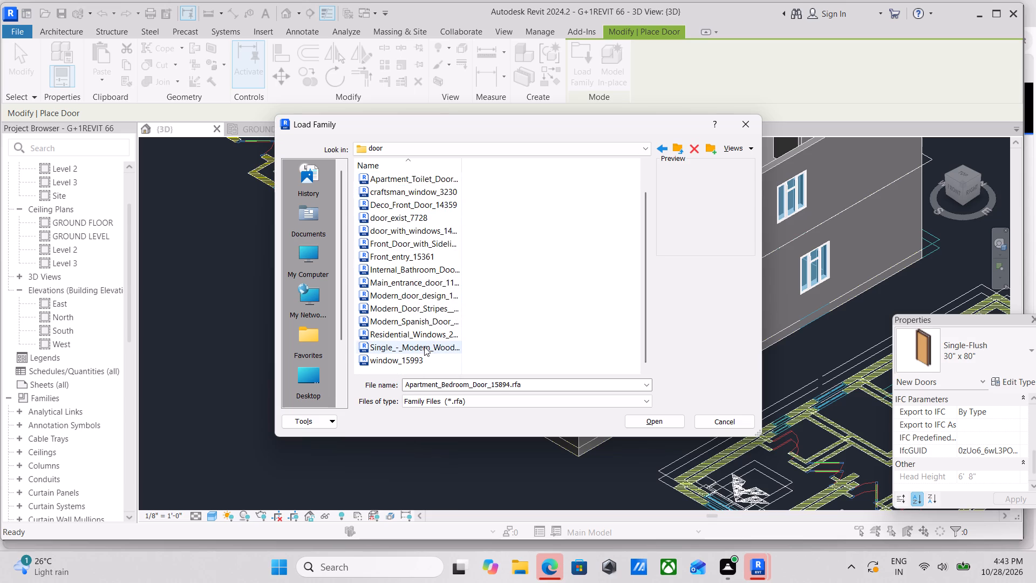
{"action": "left_click", "coordinate": [424, 347]}
{"action": "left_click", "coordinate": [747, 125]}
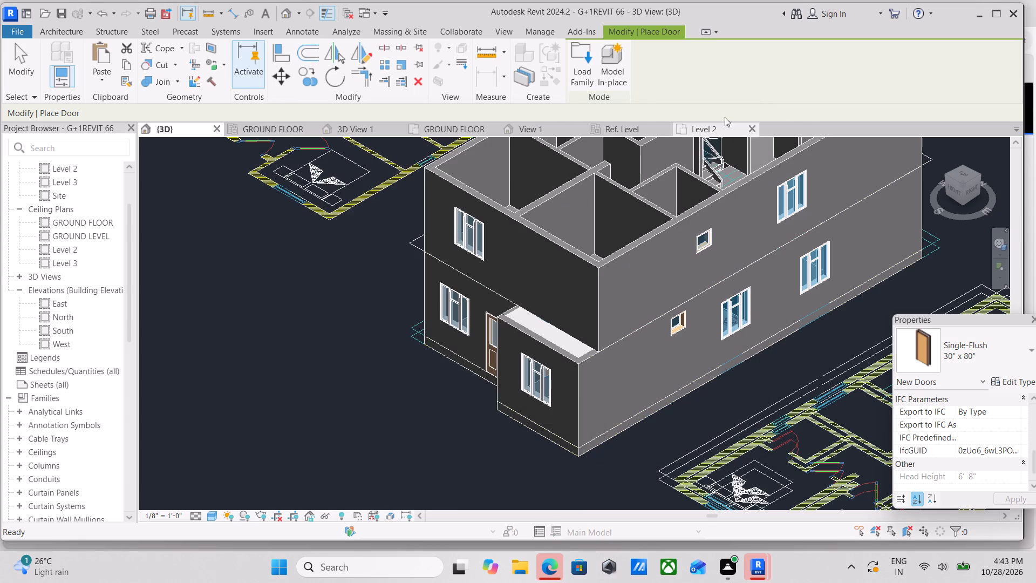
Load the Door_Arched_Single_French_Glass_Wood_Exterior family from the Windows folder for door placement.
{"action": "left_click", "coordinate": [591, 69]}
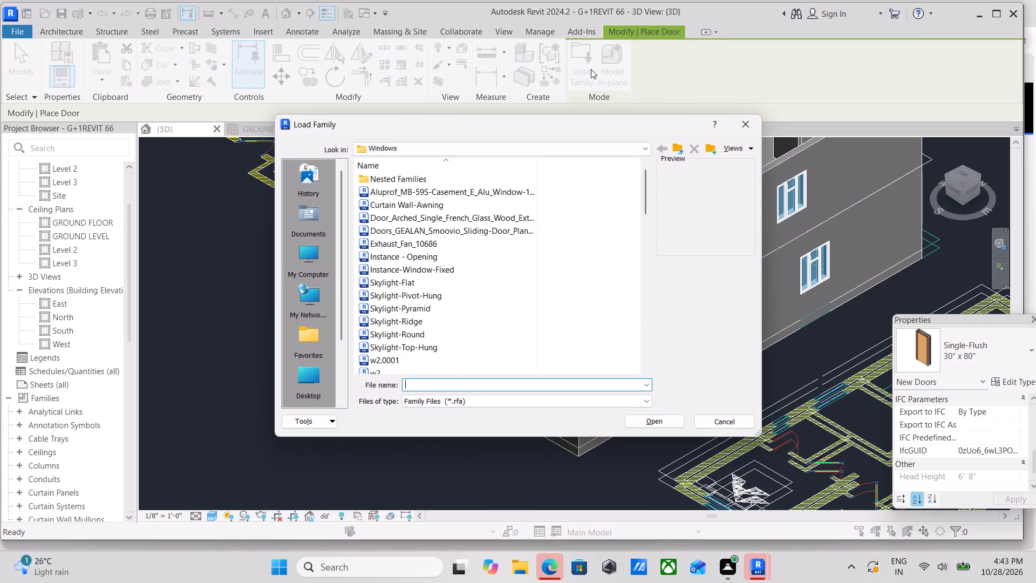
{"action": "scroll", "coordinate": [442, 295], "scroll_direction": "down", "scroll_amount": 13}
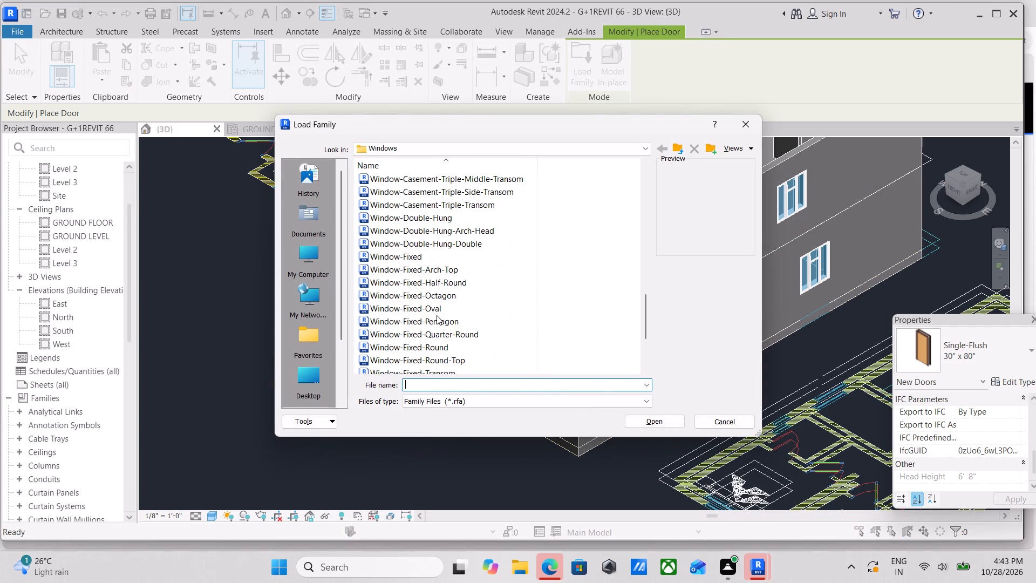
{"action": "scroll", "coordinate": [437, 315], "scroll_direction": "down", "scroll_amount": 6}
{"action": "scroll", "coordinate": [478, 354], "scroll_direction": "up", "scroll_amount": 13}
{"action": "scroll", "coordinate": [488, 246], "scroll_direction": "up", "scroll_amount": 2}
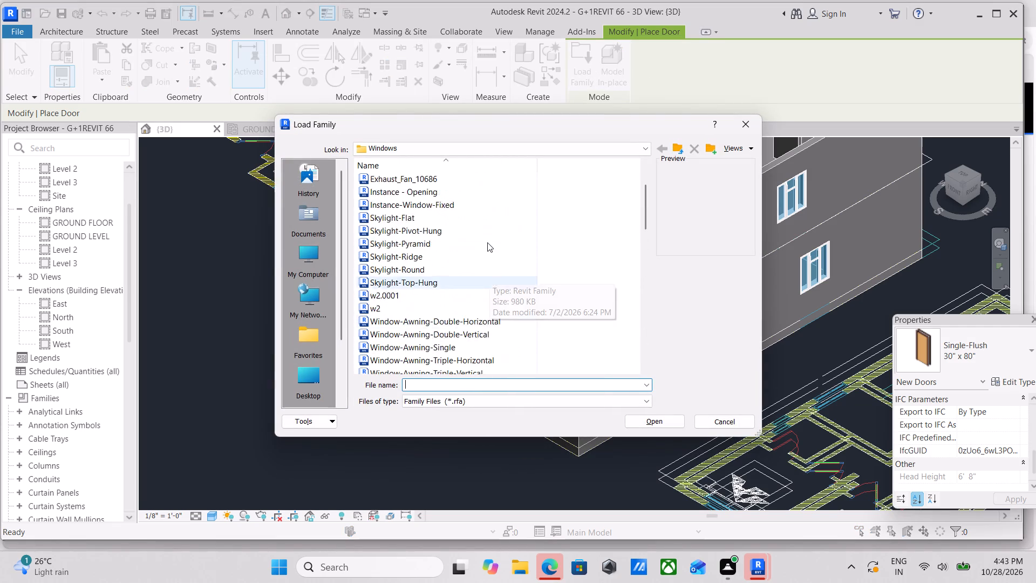
{"action": "scroll", "coordinate": [487, 242], "scroll_direction": "up", "scroll_amount": 1}
{"action": "scroll", "coordinate": [421, 202], "scroll_direction": "up", "scroll_amount": 2}
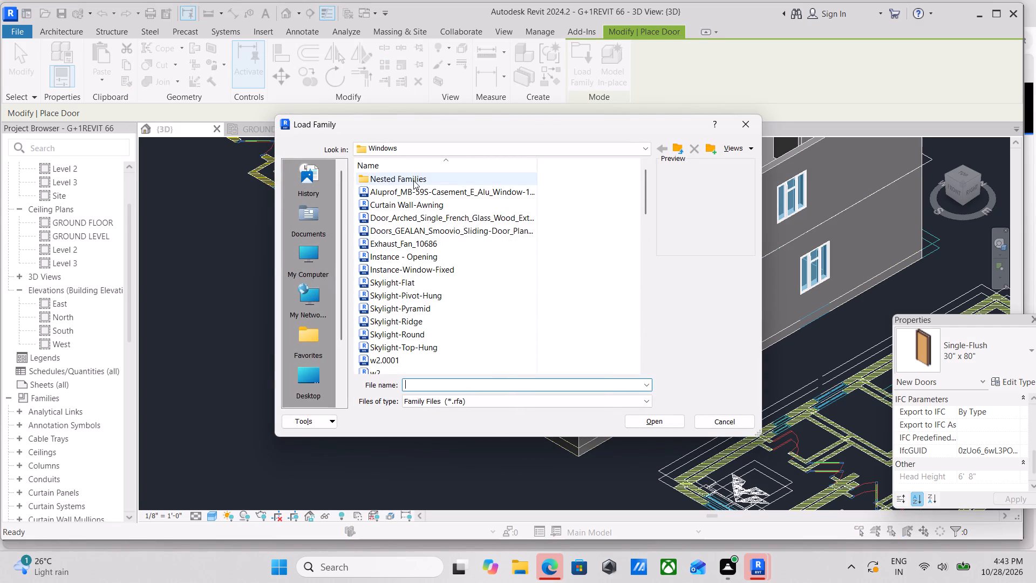
{"action": "left_click", "coordinate": [412, 188]}
{"action": "left_click", "coordinate": [408, 201]}
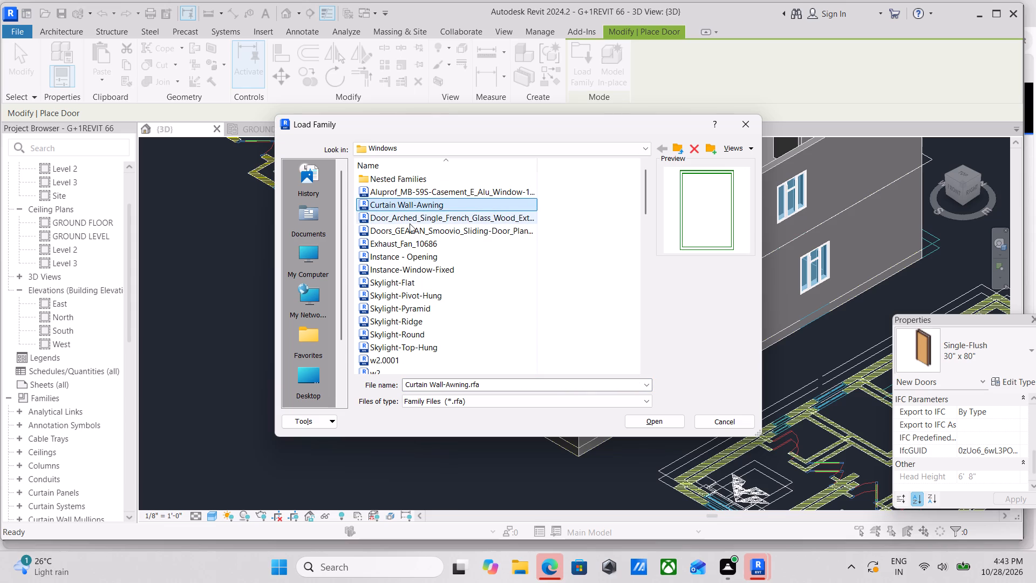
{"action": "left_click", "coordinate": [411, 221]}
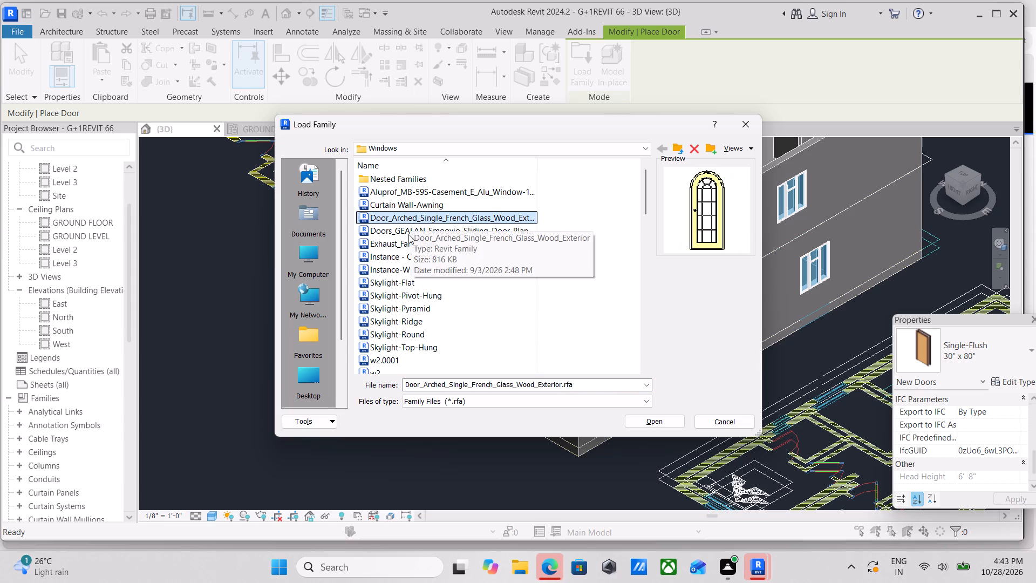
{"action": "left_click", "coordinate": [390, 230]}
{"action": "left_click", "coordinate": [397, 212]}
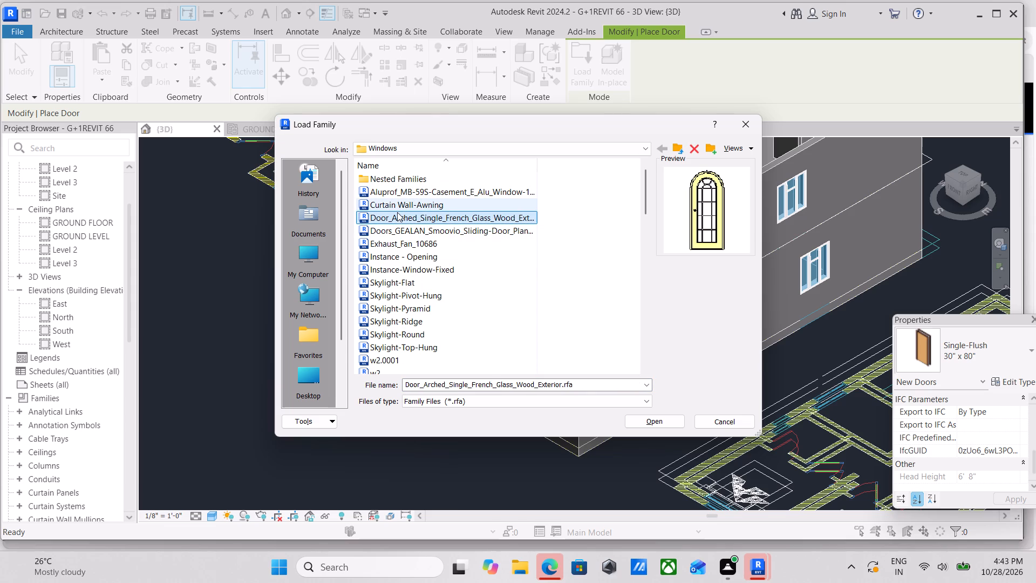
{"action": "left_click", "coordinate": [397, 212]}
{"action": "right_click", "coordinate": [397, 212]}
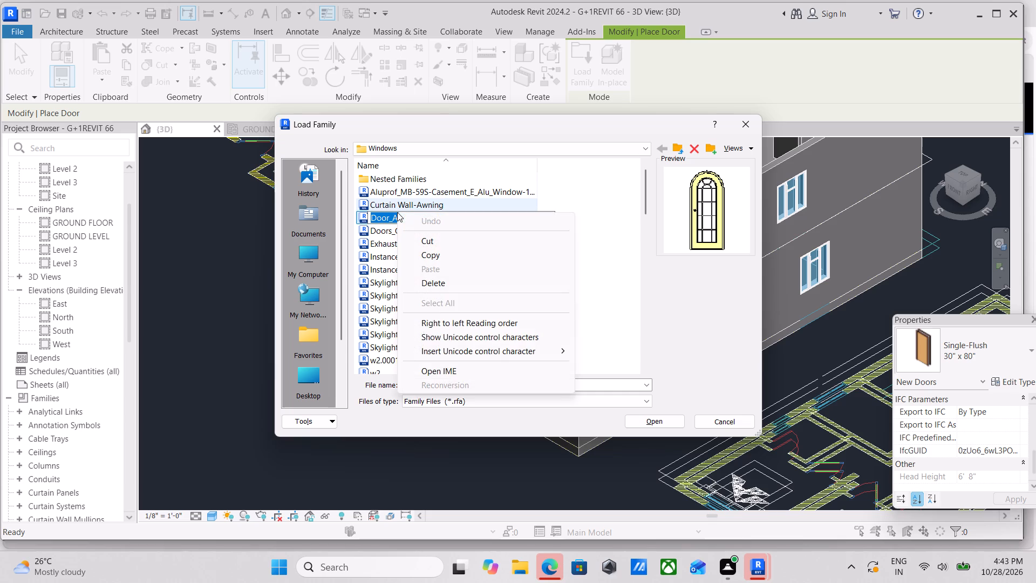
{"action": "triple_click", "coordinate": [362, 215]}
{"action": "left_click", "coordinate": [362, 215]}
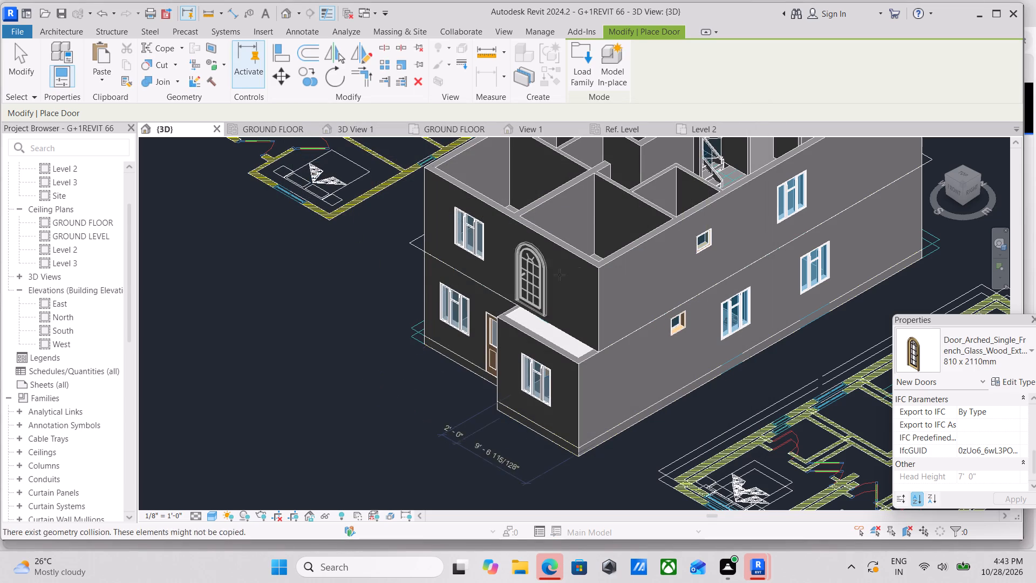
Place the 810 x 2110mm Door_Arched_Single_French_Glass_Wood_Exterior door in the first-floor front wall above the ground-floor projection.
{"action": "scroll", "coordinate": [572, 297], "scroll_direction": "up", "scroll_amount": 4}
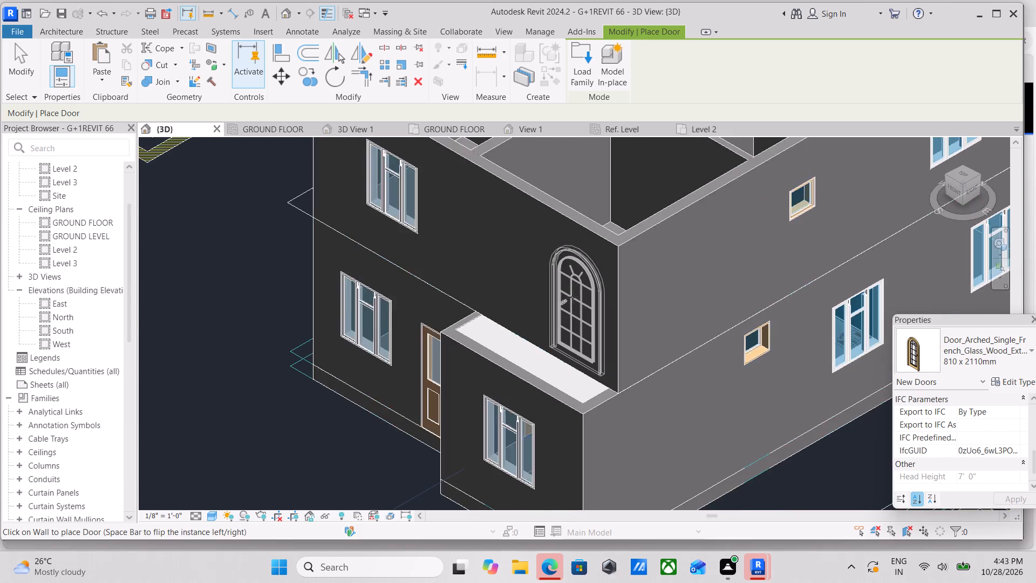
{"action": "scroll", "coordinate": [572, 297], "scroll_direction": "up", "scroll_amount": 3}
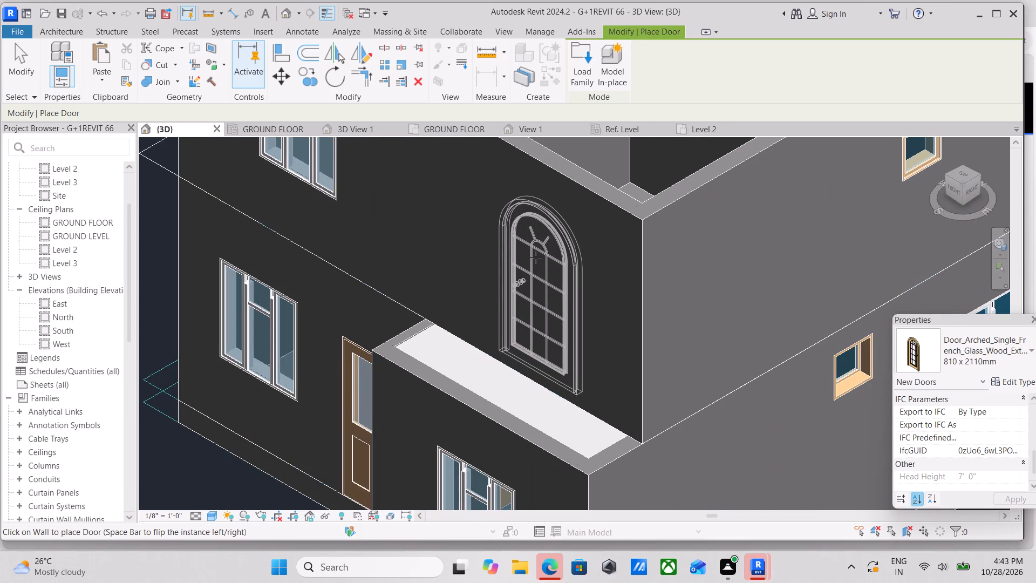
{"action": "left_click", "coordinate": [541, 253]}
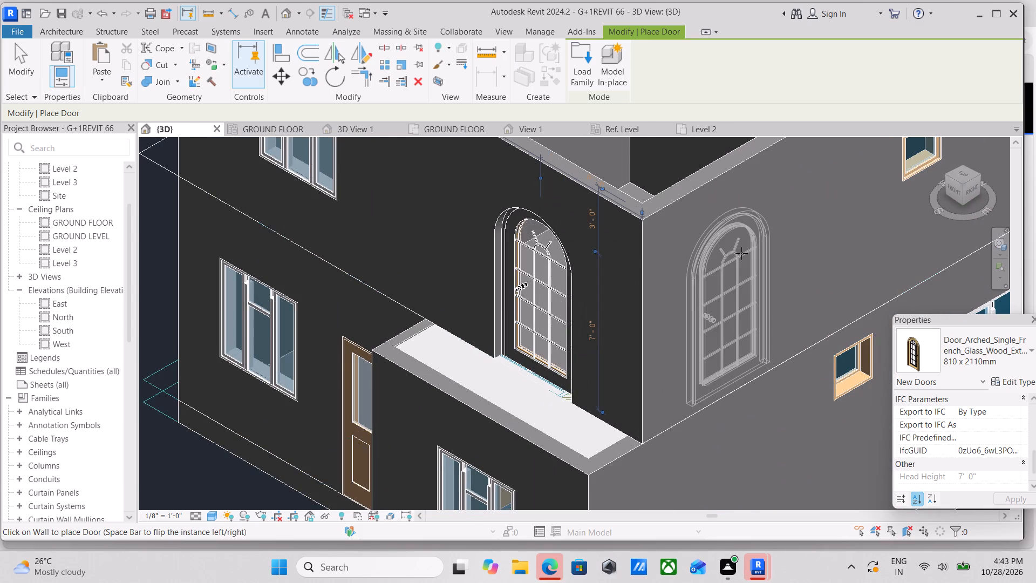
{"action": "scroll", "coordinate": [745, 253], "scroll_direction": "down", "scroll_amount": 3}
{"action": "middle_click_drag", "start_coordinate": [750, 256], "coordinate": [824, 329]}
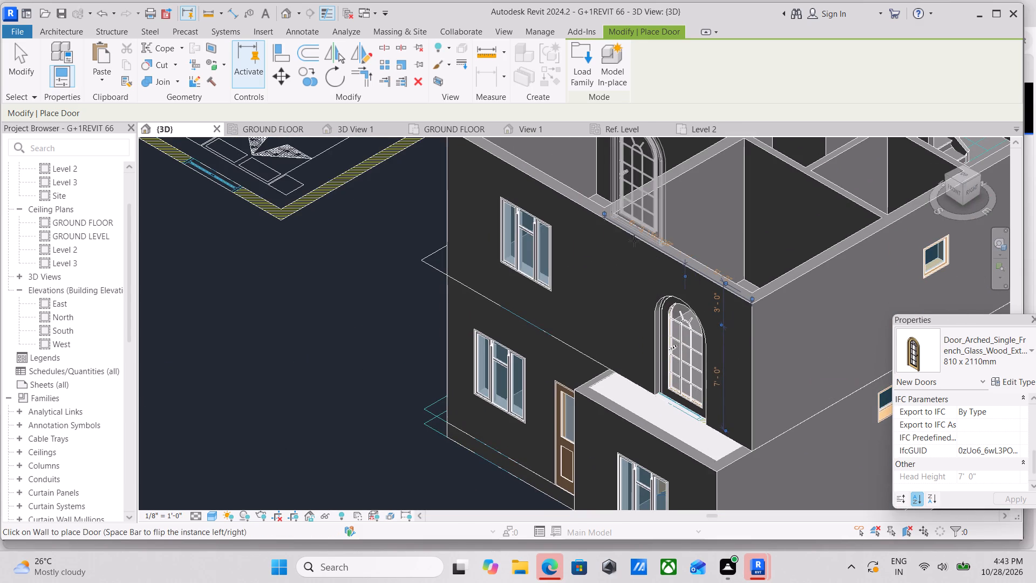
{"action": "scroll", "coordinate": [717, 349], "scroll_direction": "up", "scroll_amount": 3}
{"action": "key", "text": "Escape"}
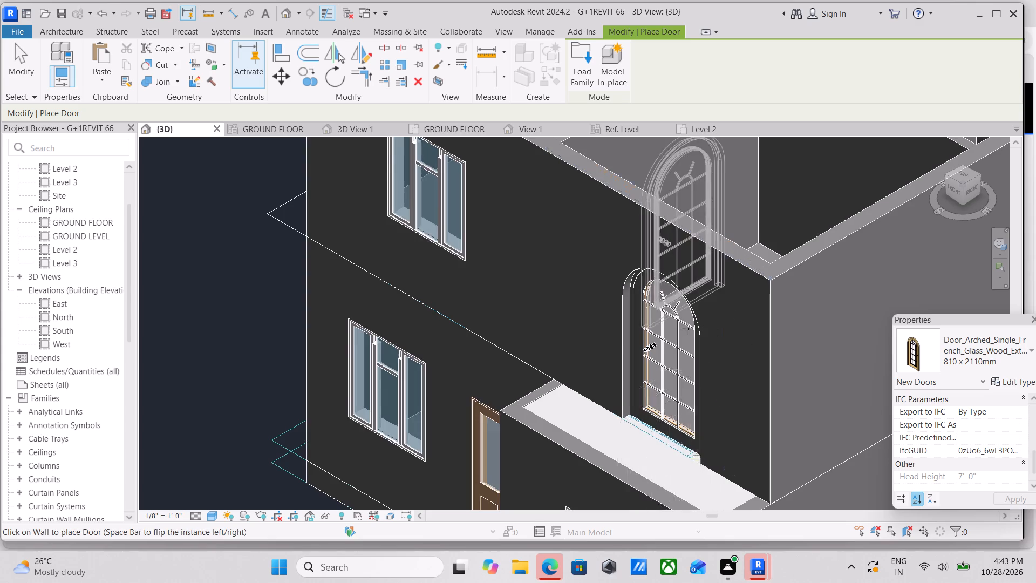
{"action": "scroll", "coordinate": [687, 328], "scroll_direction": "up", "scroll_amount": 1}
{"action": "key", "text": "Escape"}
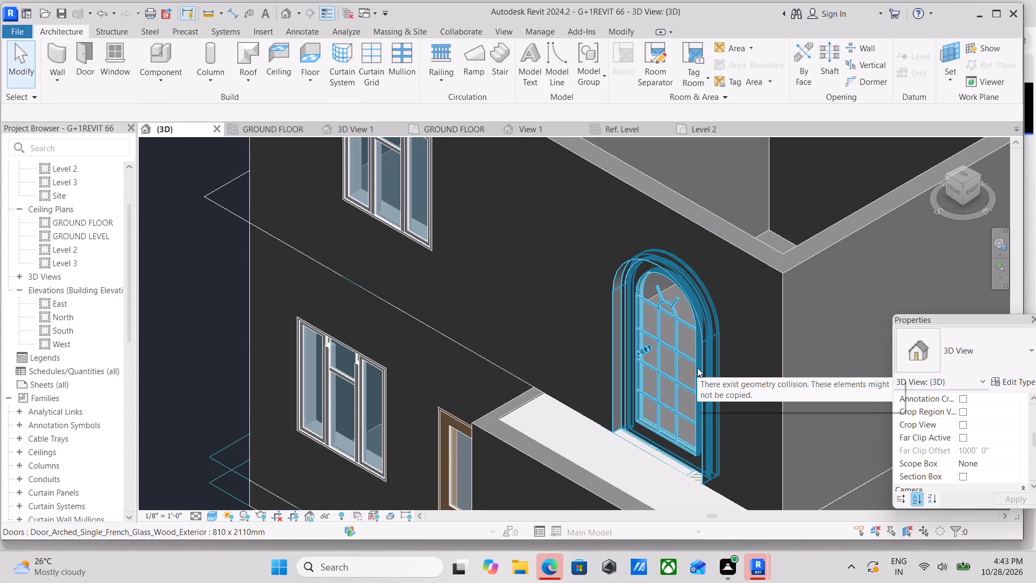
Examine the arched door from the front and how its sill meets the top of the ground-floor projection.
{"action": "middle_click_drag", "start_coordinate": [697, 366], "coordinate": [791, 355], "text": "ctrl"}
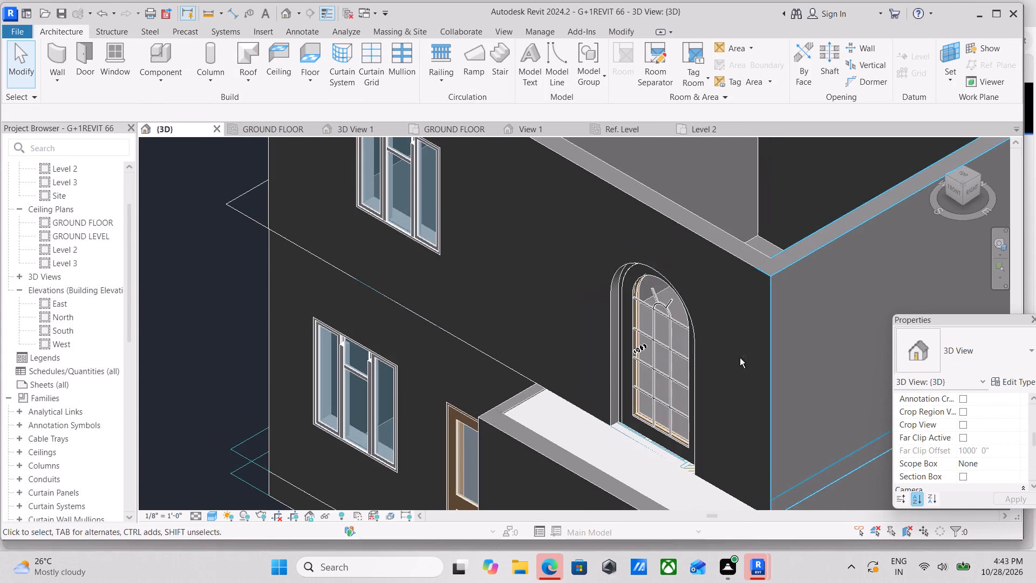
{"action": "middle_click_drag", "start_coordinate": [739, 358], "coordinate": [558, 283], "text": "shift"}
{"action": "middle_click_drag", "start_coordinate": [856, 419], "coordinate": [667, 337]}
{"action": "middle_click_drag", "start_coordinate": [687, 400], "coordinate": [694, 394], "text": "shift"}
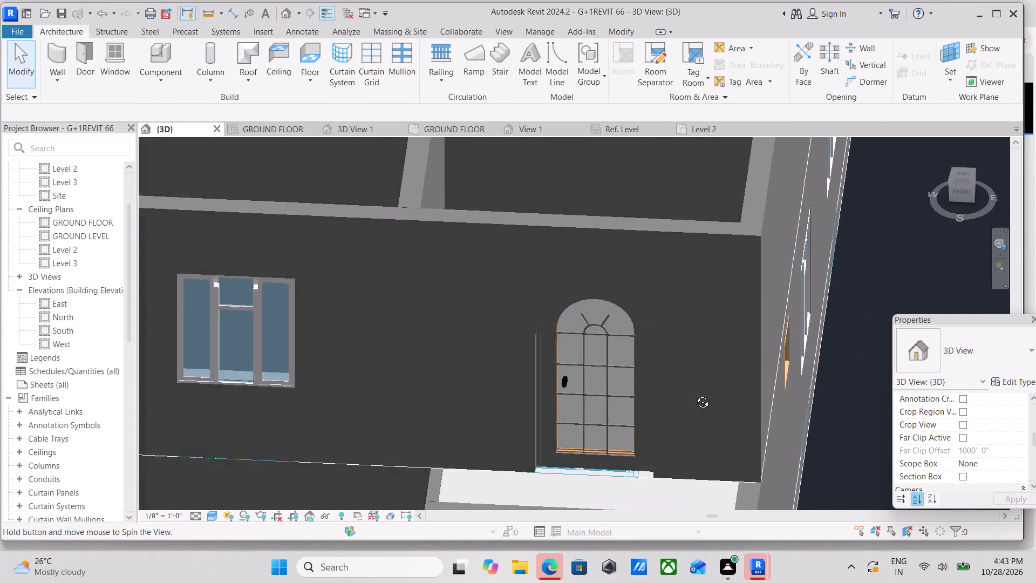
{"action": "middle_click_drag", "start_coordinate": [694, 394], "coordinate": [719, 396], "text": "shift"}
{"action": "middle_click_drag", "start_coordinate": [758, 417], "coordinate": [630, 361]}
{"action": "scroll", "coordinate": [634, 362], "scroll_direction": "up", "scroll_amount": 2}
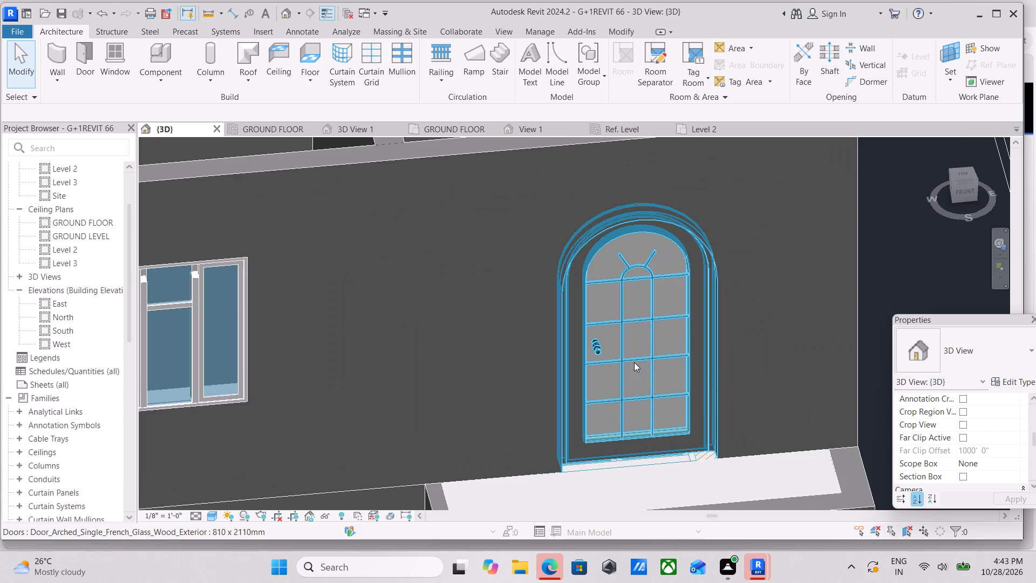
{"action": "scroll", "coordinate": [634, 362], "scroll_direction": "down", "scroll_amount": 1}
{"action": "scroll", "coordinate": [665, 418], "scroll_direction": "down", "scroll_amount": 3}
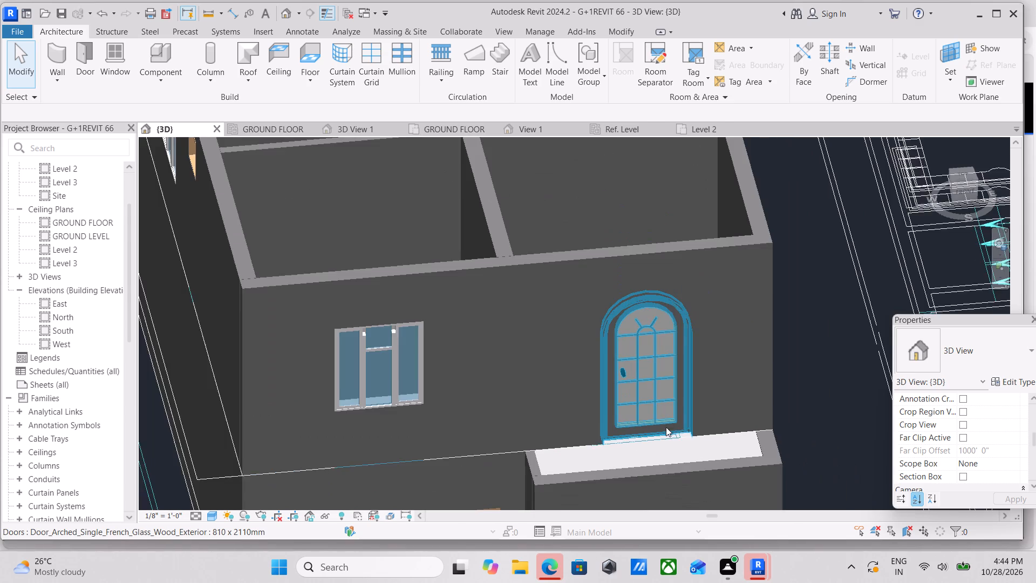
{"action": "middle_click_drag", "start_coordinate": [666, 427], "coordinate": [680, 452]}
{"action": "scroll", "coordinate": [688, 451], "scroll_direction": "down", "scroll_amount": 1}
{"action": "middle_click_drag", "start_coordinate": [688, 451], "coordinate": [725, 409]}
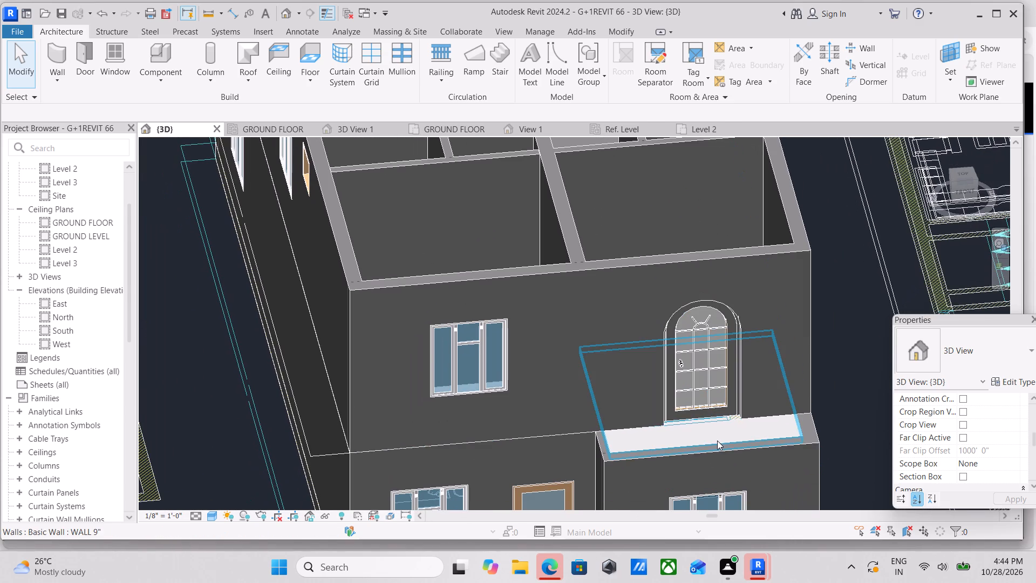
{"action": "scroll", "coordinate": [706, 444], "scroll_direction": "up", "scroll_amount": 3}
{"action": "middle_click_drag", "start_coordinate": [690, 451], "coordinate": [592, 429]}
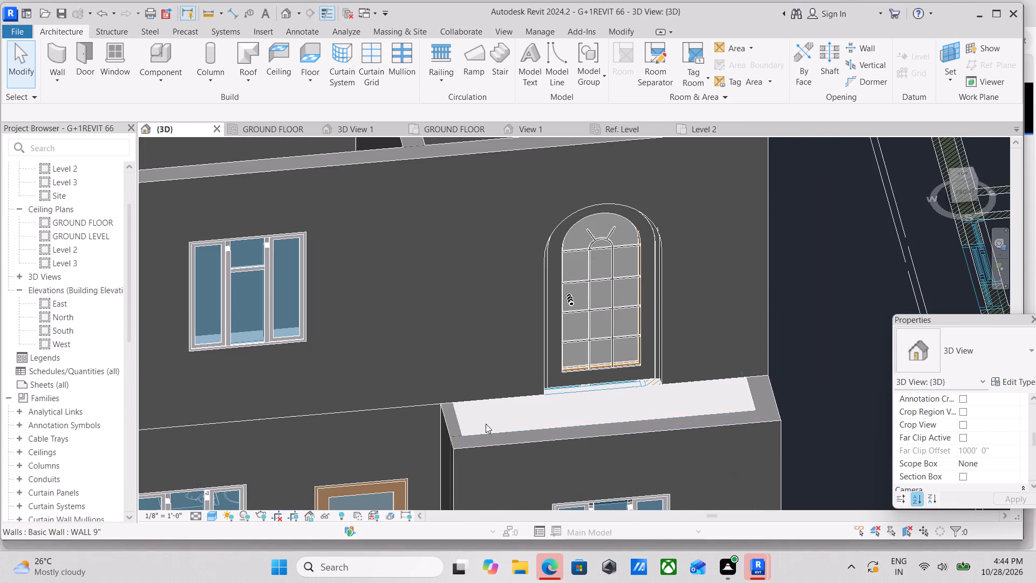
{"action": "scroll", "coordinate": [480, 413], "scroll_direction": "down", "scroll_amount": 2}
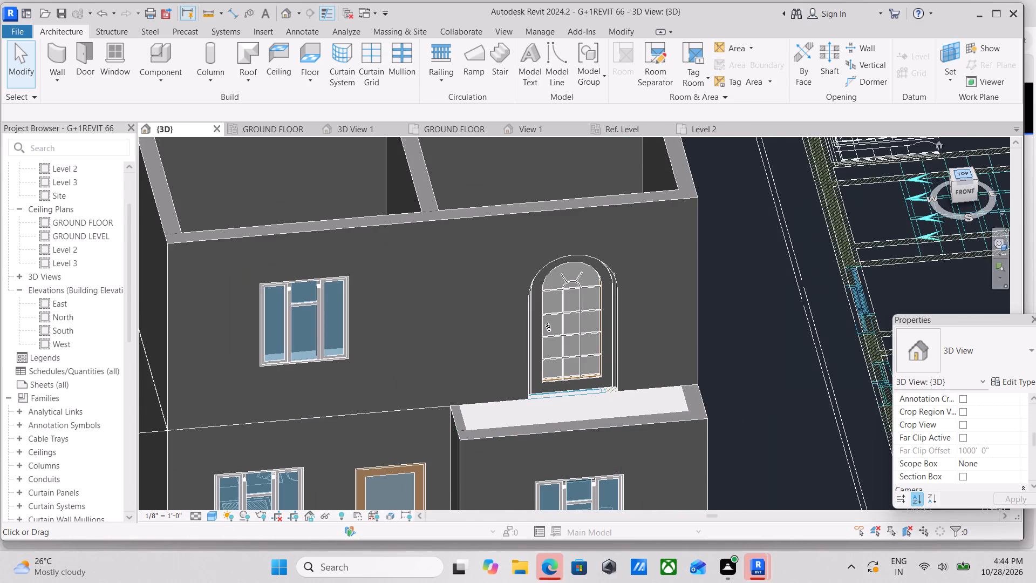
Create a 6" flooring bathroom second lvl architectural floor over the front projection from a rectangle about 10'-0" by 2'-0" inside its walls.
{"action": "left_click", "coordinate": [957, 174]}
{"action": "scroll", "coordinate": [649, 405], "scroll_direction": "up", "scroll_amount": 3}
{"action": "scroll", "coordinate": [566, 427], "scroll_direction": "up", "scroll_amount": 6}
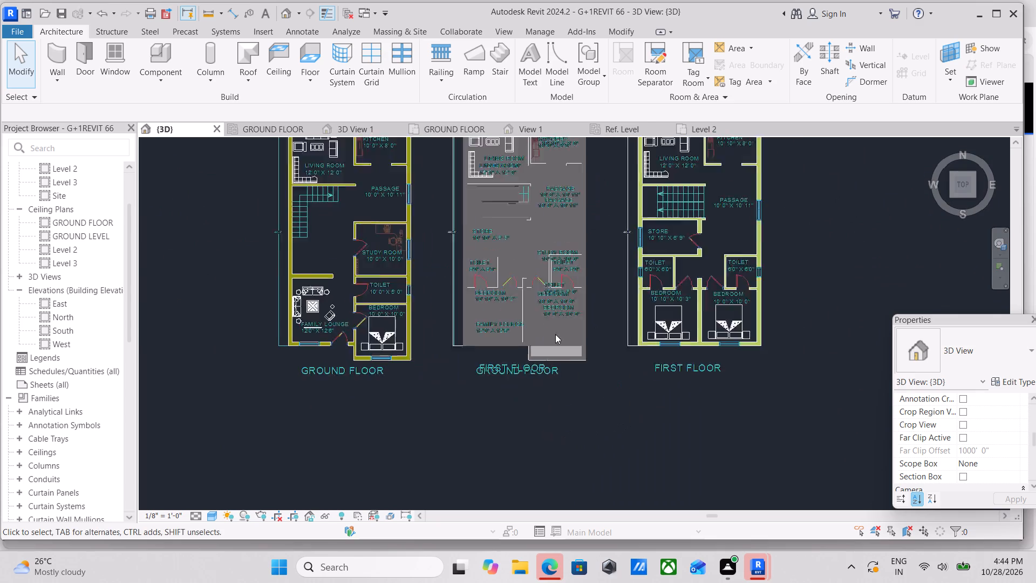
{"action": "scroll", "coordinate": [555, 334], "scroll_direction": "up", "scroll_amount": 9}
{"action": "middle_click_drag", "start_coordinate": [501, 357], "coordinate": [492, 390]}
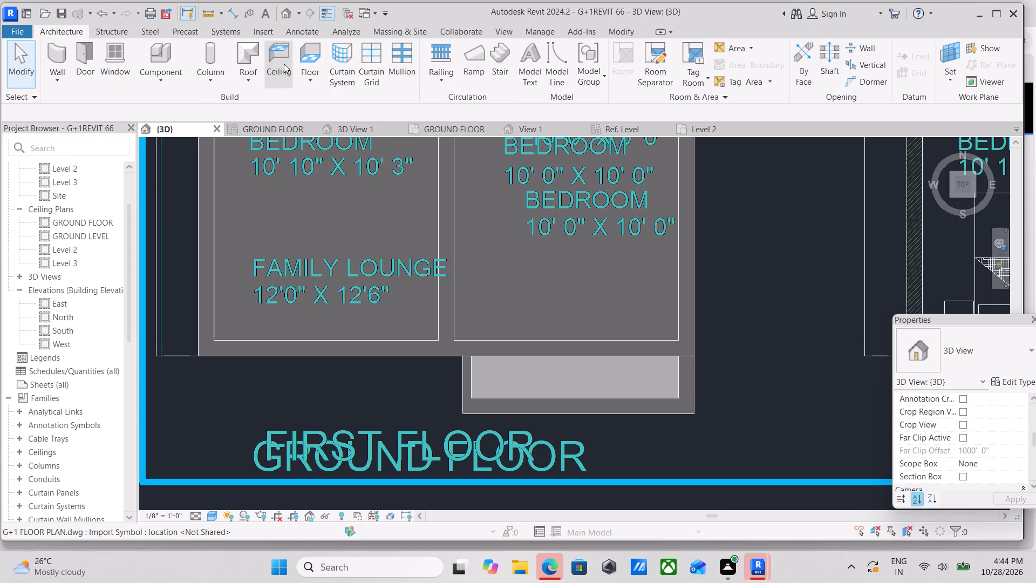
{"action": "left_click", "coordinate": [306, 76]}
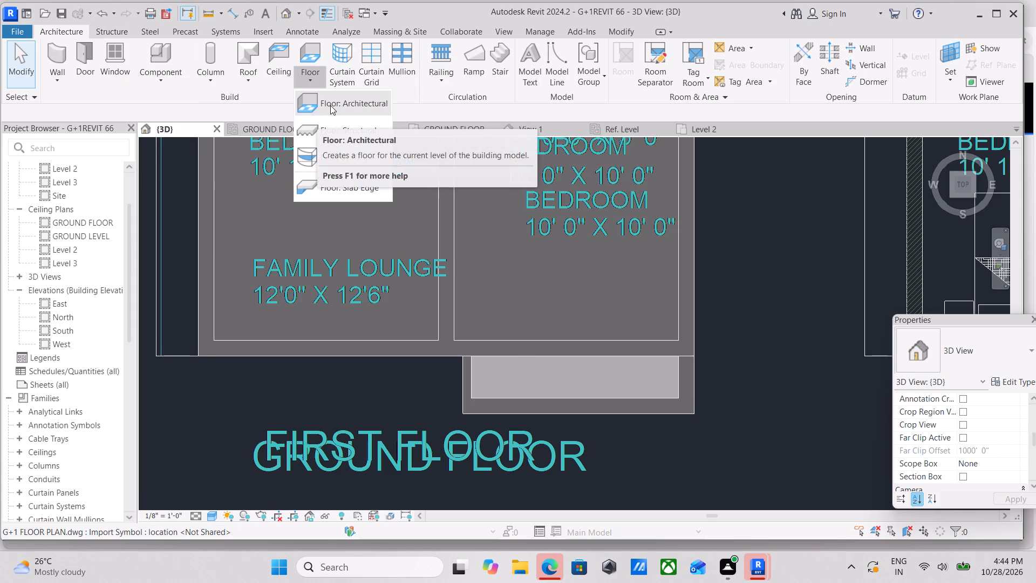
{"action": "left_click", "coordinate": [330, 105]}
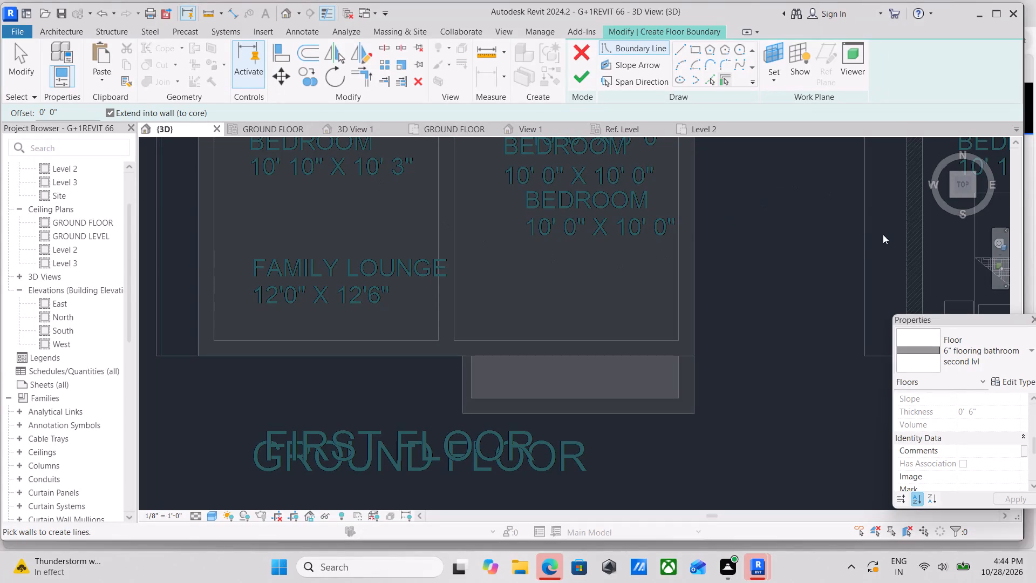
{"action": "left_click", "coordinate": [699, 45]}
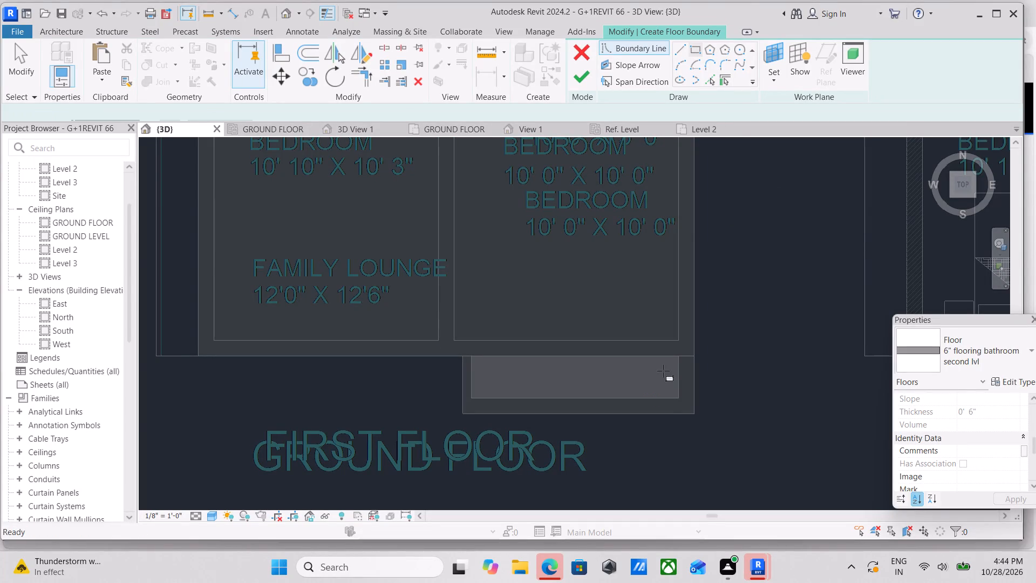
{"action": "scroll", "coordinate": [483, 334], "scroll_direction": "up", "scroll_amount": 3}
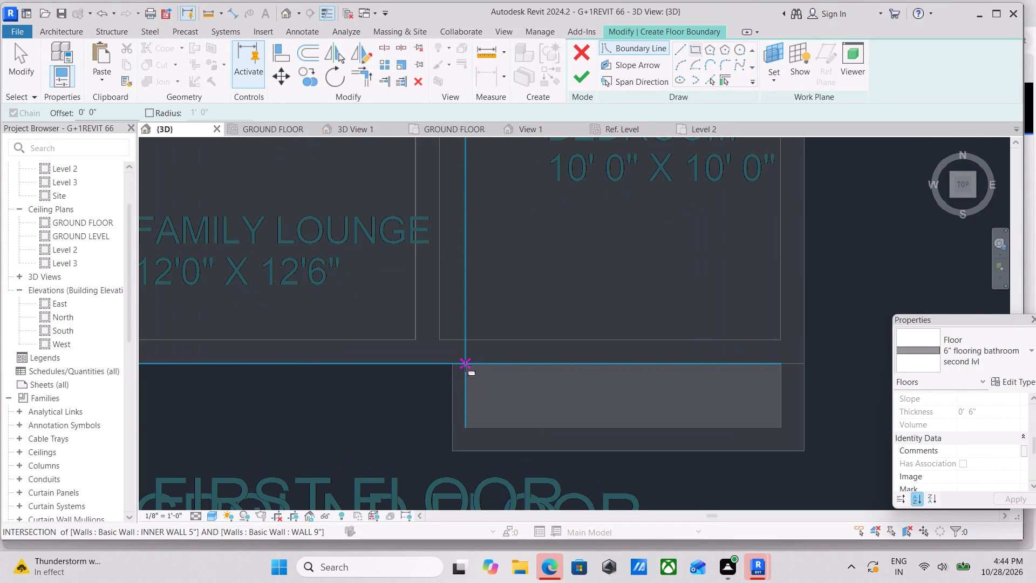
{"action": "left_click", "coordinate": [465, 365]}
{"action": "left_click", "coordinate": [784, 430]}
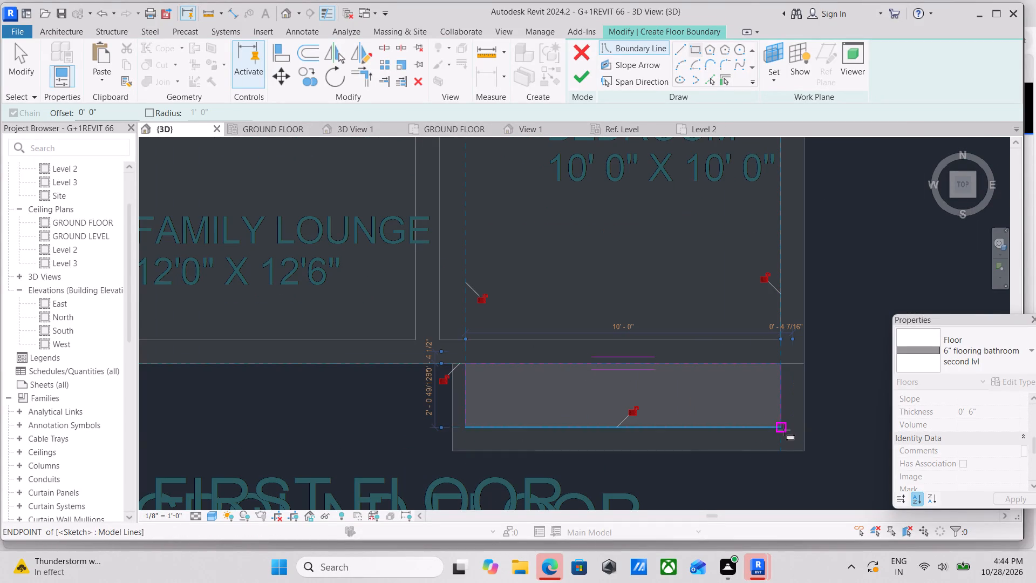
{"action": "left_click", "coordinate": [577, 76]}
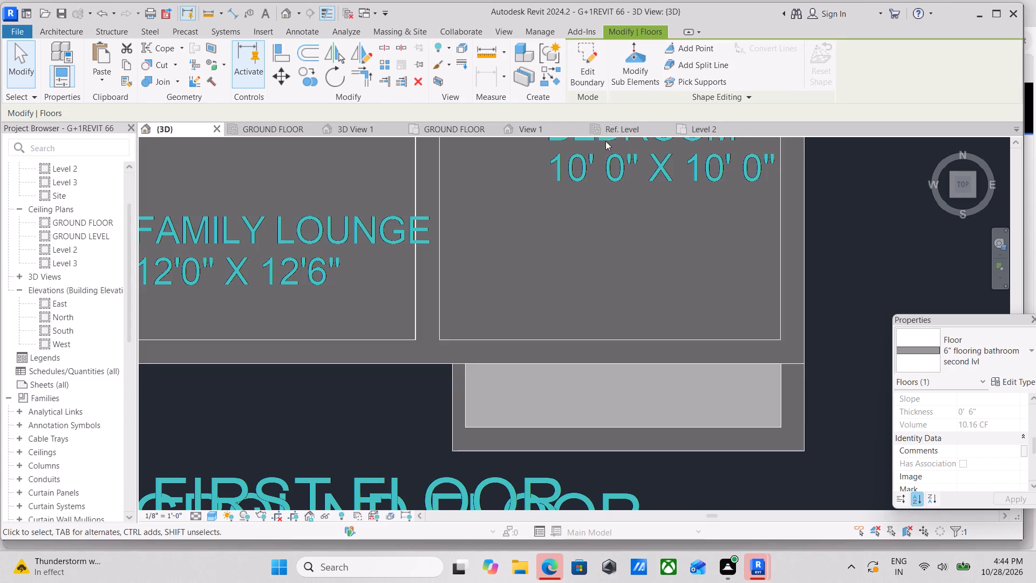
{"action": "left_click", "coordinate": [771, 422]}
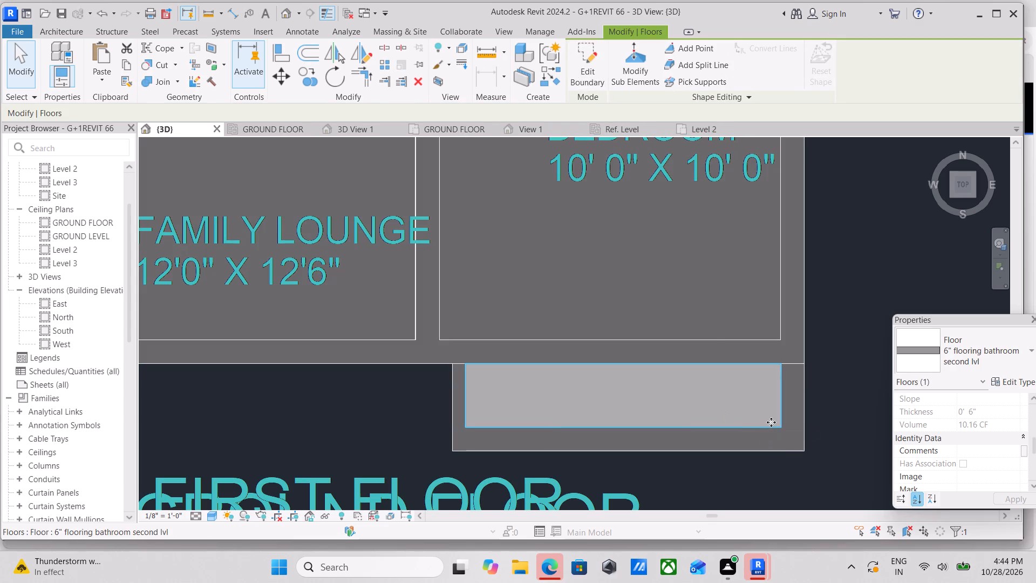
Examine the front projection in 3D to check where the new floor sits relative to the arched door.
{"action": "scroll", "coordinate": [771, 422], "scroll_direction": "down", "scroll_amount": 4}
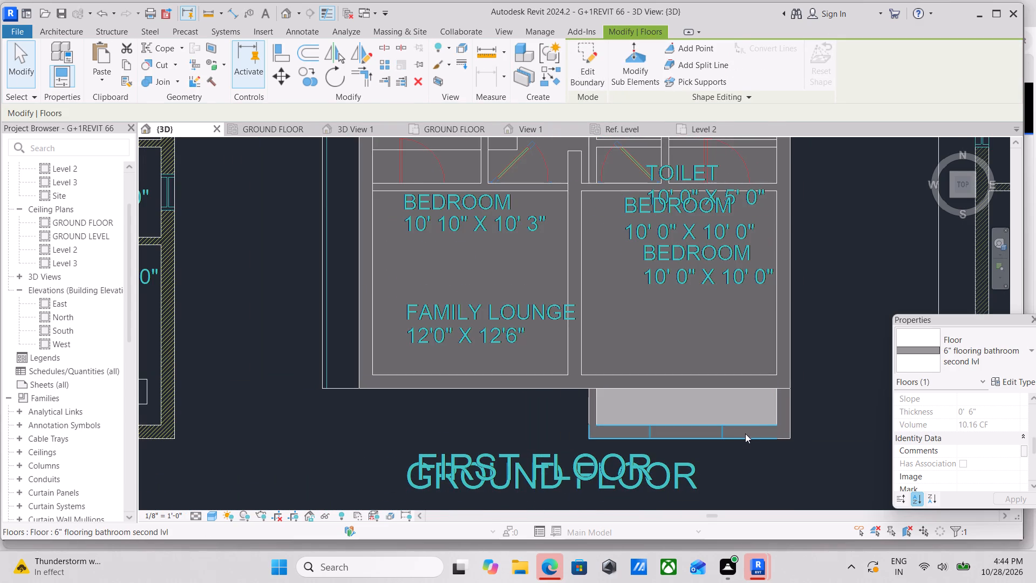
{"action": "middle_click_drag", "start_coordinate": [717, 451], "coordinate": [779, 324], "text": "ctrl"}
{"action": "scroll", "coordinate": [717, 451], "scroll_direction": "up", "scroll_amount": 1, "text": "ctrl"}
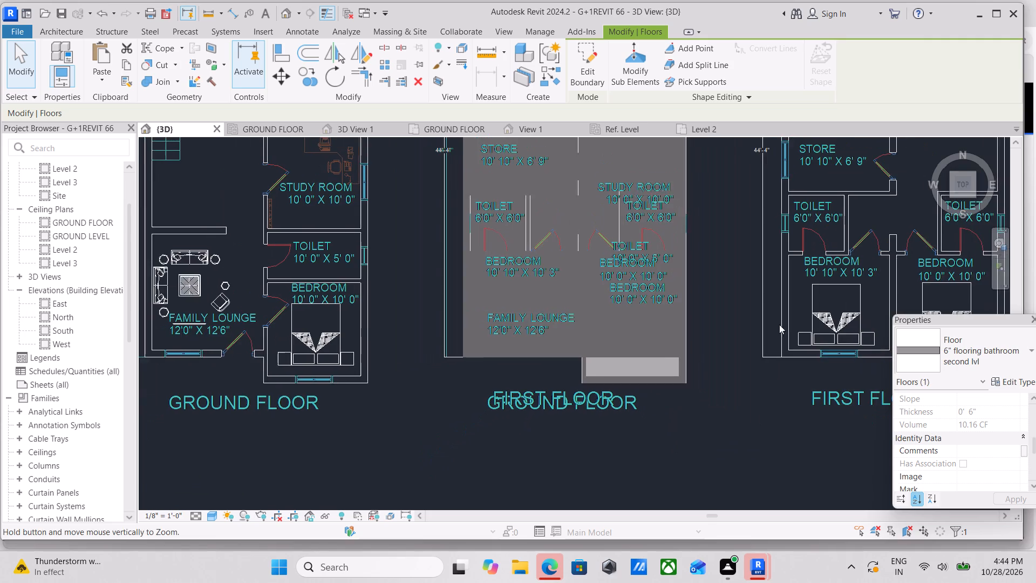
{"action": "middle_click_drag", "start_coordinate": [656, 399], "coordinate": [765, 215], "text": "shift"}
{"action": "scroll", "coordinate": [725, 272], "scroll_direction": "up", "scroll_amount": 1, "text": "shift"}
{"action": "scroll", "coordinate": [571, 336], "scroll_direction": "up", "scroll_amount": 4}
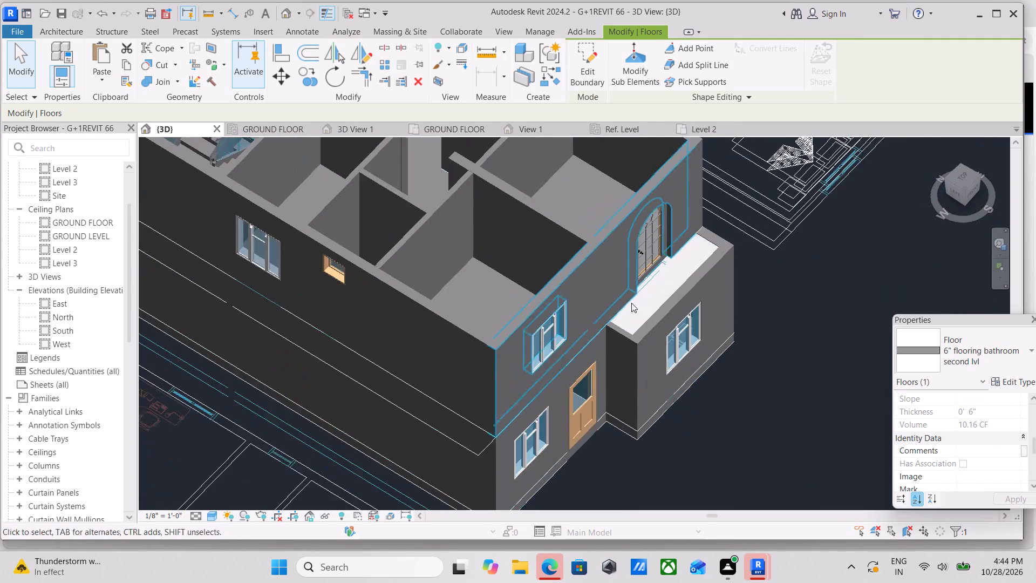
{"action": "scroll", "coordinate": [631, 303], "scroll_direction": "up", "scroll_amount": 2}
{"action": "scroll", "coordinate": [693, 265], "scroll_direction": "up", "scroll_amount": 4}
{"action": "middle_click_drag", "start_coordinate": [653, 360], "coordinate": [504, 262]}
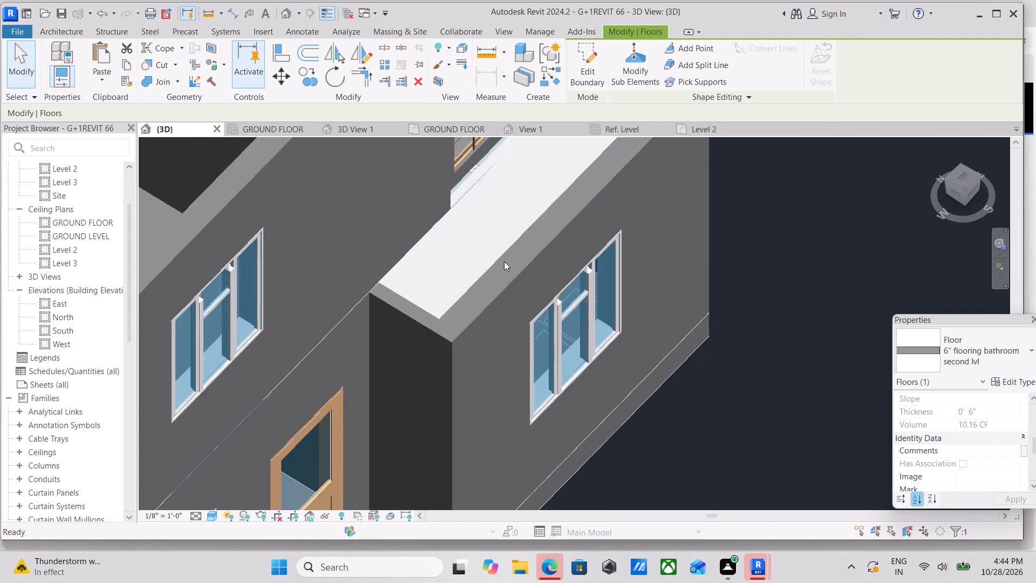
{"action": "scroll", "coordinate": [642, 314], "scroll_direction": "down", "scroll_amount": 1}
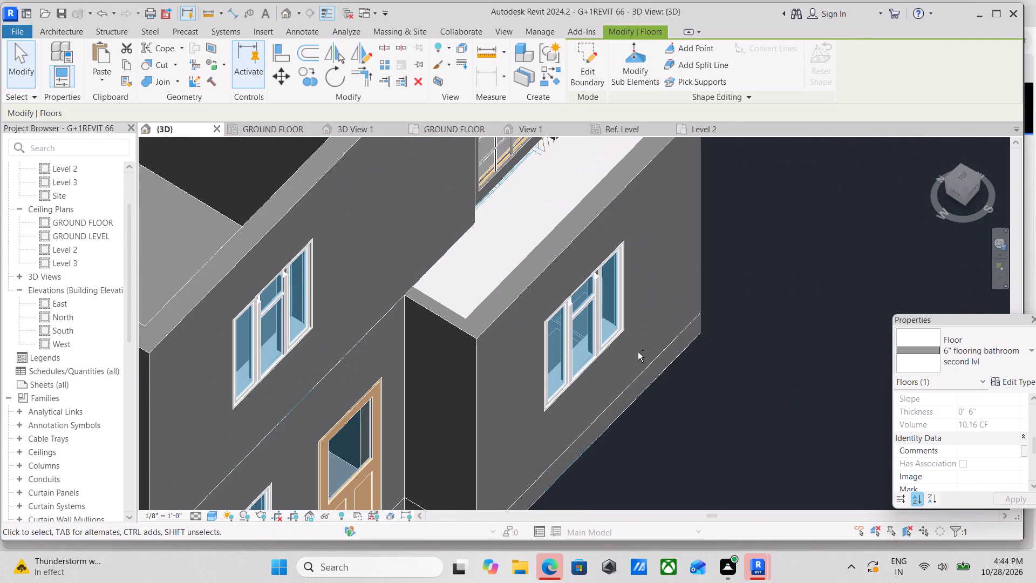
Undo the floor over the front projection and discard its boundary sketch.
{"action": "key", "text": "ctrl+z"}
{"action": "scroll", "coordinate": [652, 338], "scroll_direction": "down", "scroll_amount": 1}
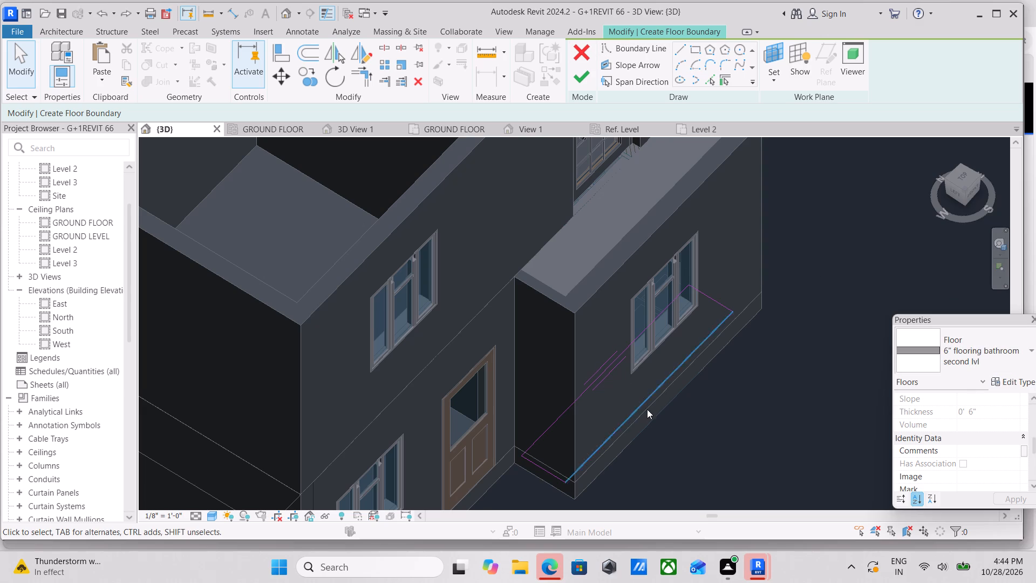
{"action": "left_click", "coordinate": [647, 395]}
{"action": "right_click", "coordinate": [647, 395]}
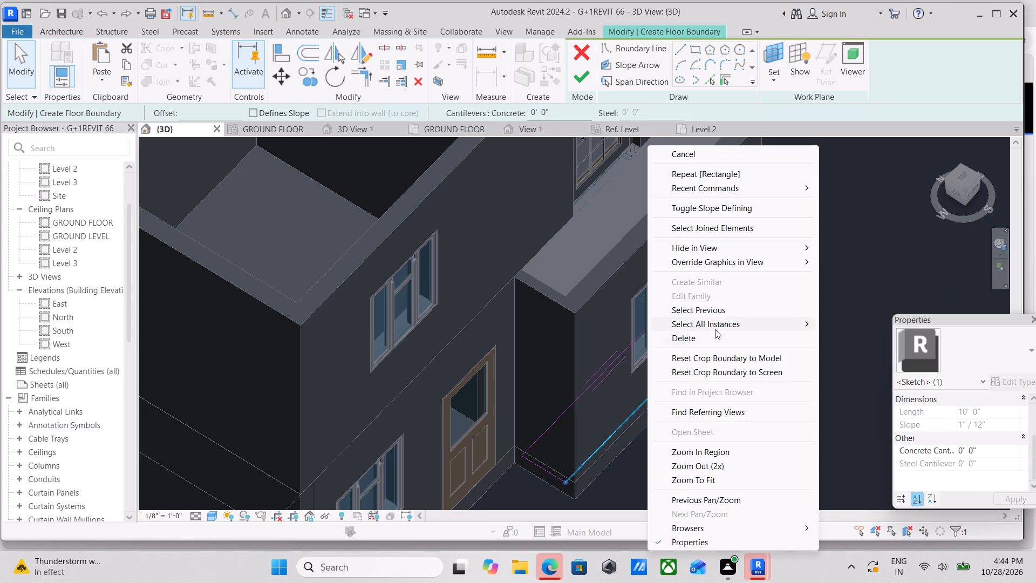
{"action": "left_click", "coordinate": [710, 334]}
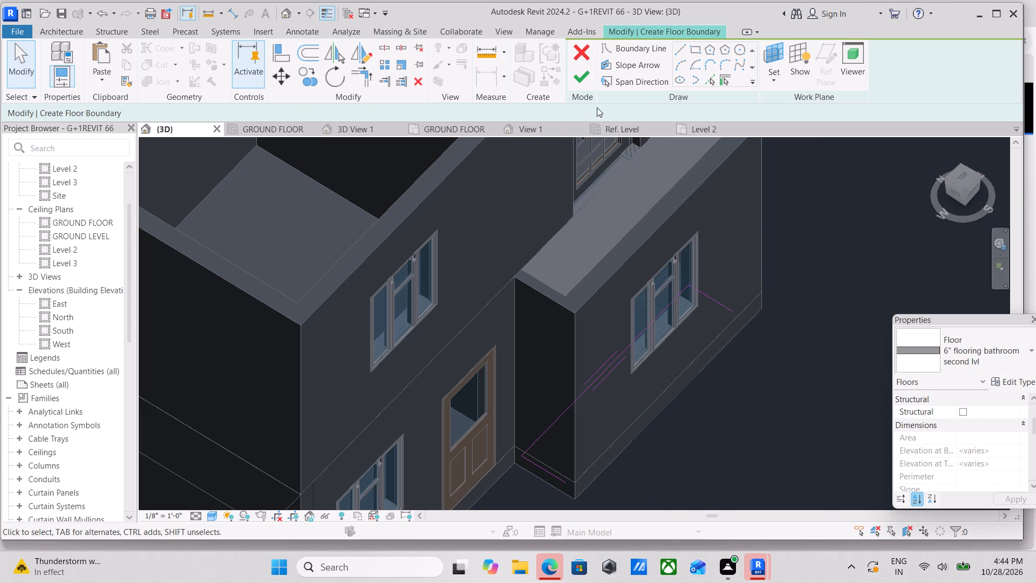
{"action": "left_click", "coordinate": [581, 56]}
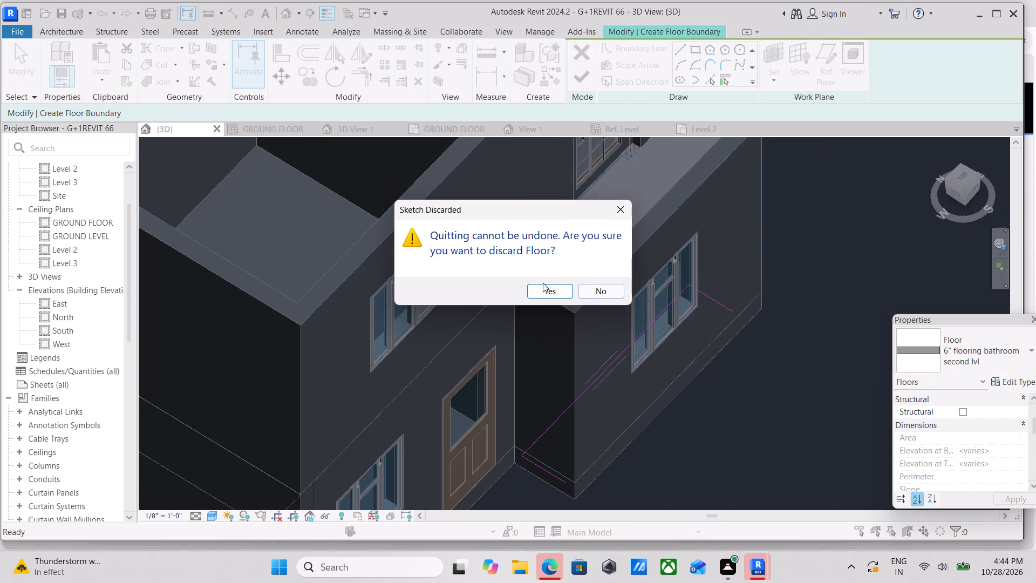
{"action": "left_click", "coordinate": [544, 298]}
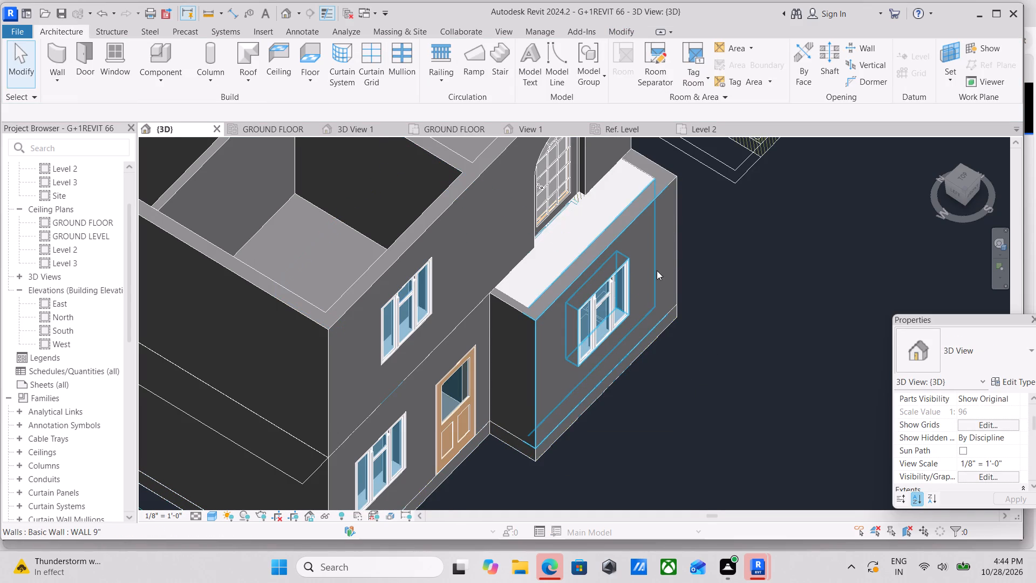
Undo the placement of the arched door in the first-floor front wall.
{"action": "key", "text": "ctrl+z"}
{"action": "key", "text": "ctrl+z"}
Place an 810 x 2110mm arched single French glass wood exterior door in the first-floor front wall above the projection.
{"action": "scroll", "coordinate": [659, 272], "scroll_direction": "down", "scroll_amount": 3}
{"action": "middle_click_drag", "start_coordinate": [690, 397], "coordinate": [591, 311]}
{"action": "scroll", "coordinate": [611, 326], "scroll_direction": "up", "scroll_amount": 3}
{"action": "middle_click_drag", "start_coordinate": [594, 284], "coordinate": [614, 327]}
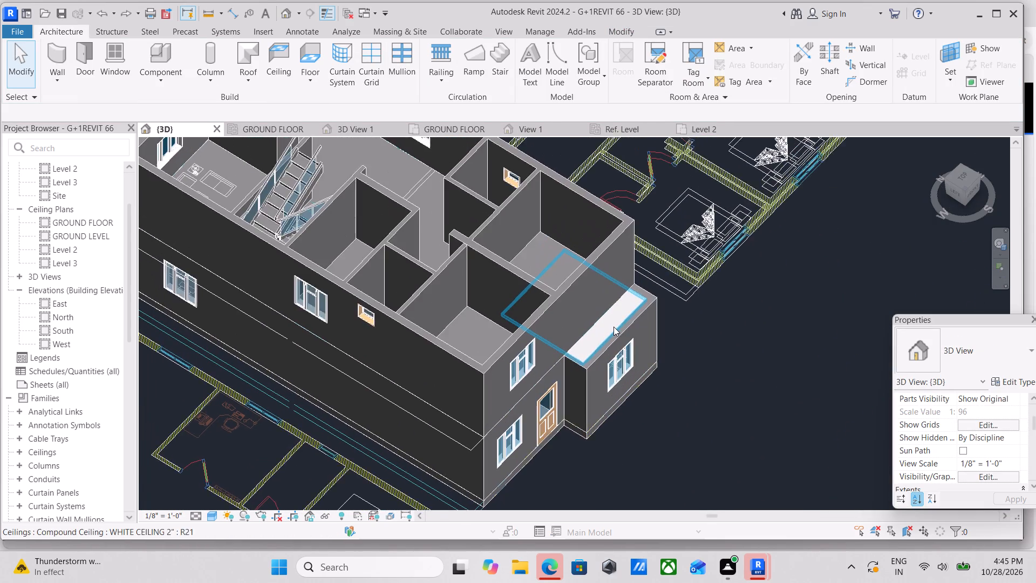
{"action": "scroll", "coordinate": [582, 337], "scroll_direction": "down", "scroll_amount": 2}
{"action": "key", "text": "Tab"}
{"action": "key", "text": "Tab"}
{"action": "scroll", "coordinate": [589, 330], "scroll_direction": "down", "scroll_amount": 1}
{"action": "middle_click_drag", "start_coordinate": [589, 330], "coordinate": [583, 344]}
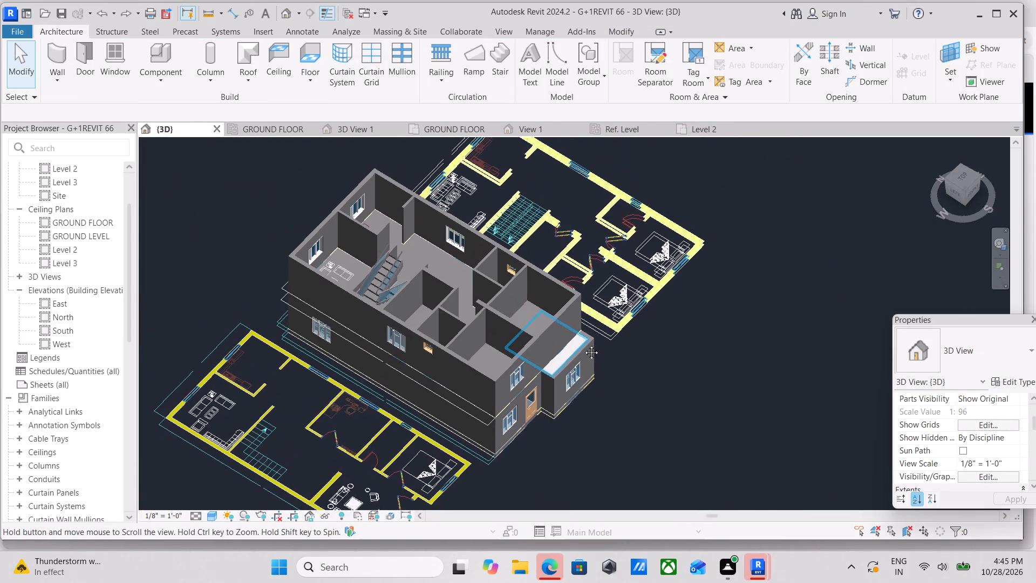
{"action": "middle_click_drag", "start_coordinate": [583, 344], "coordinate": [578, 351]}
{"action": "type", "text": "dr"}
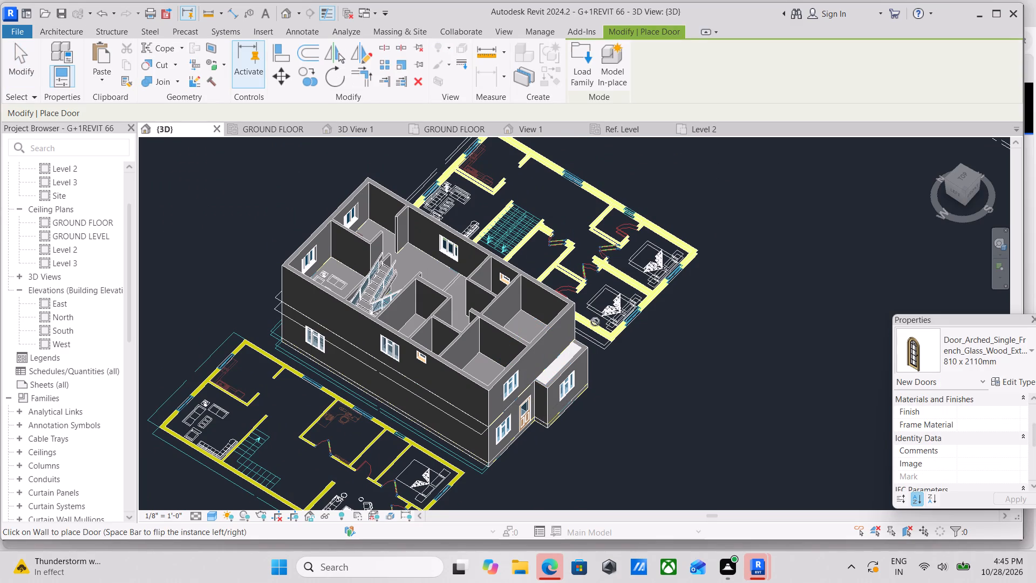
{"action": "scroll", "coordinate": [556, 335], "scroll_direction": "up", "scroll_amount": 7}
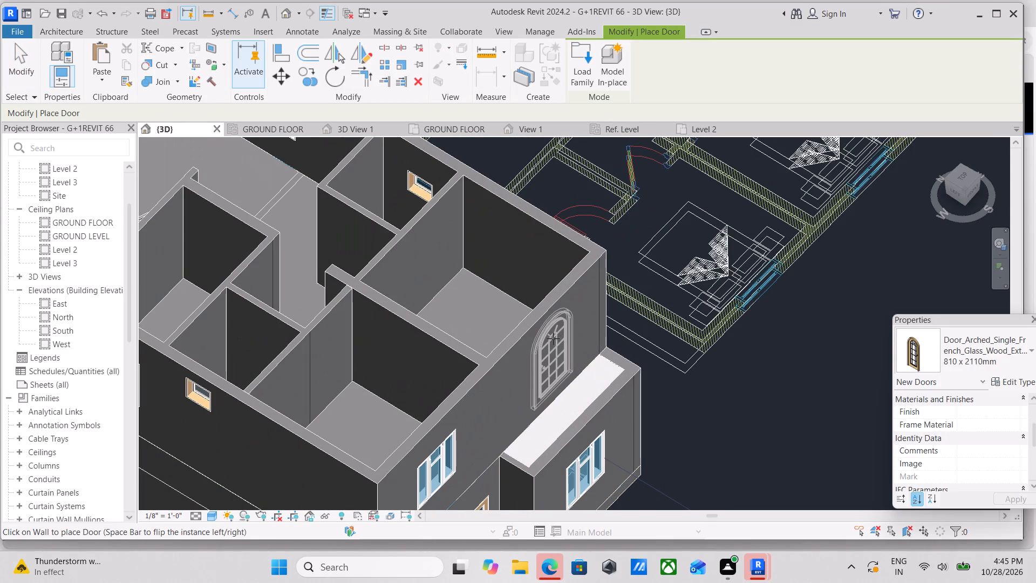
{"action": "left_click", "coordinate": [558, 336]}
{"action": "key", "text": "Escape"}
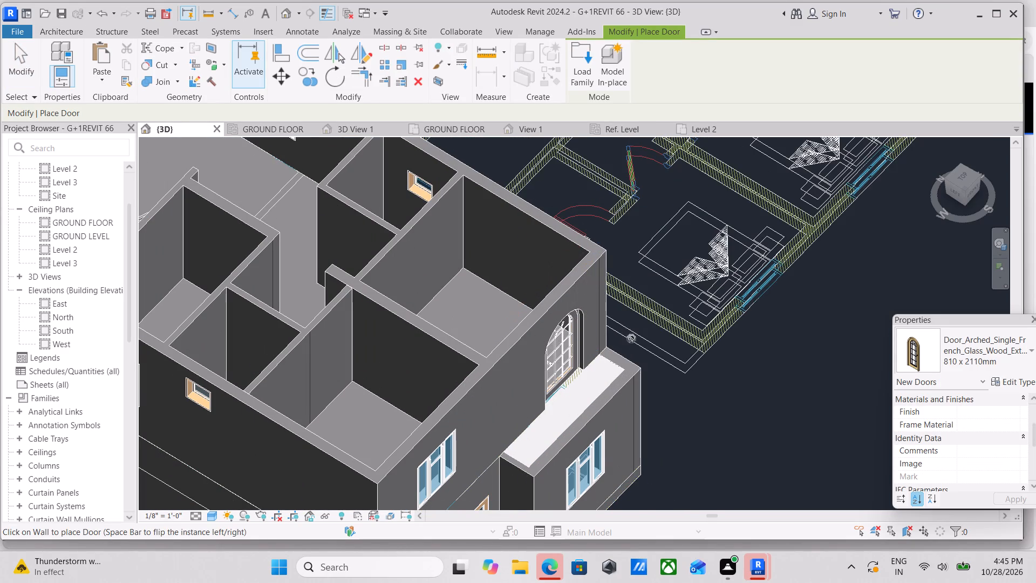
{"action": "key", "text": "Escape"}
Flip the arched door's orientation in the front wall twice, bringing its leaf nearer the wall's outer face.
{"action": "scroll", "coordinate": [605, 383], "scroll_direction": "down", "scroll_amount": 1}
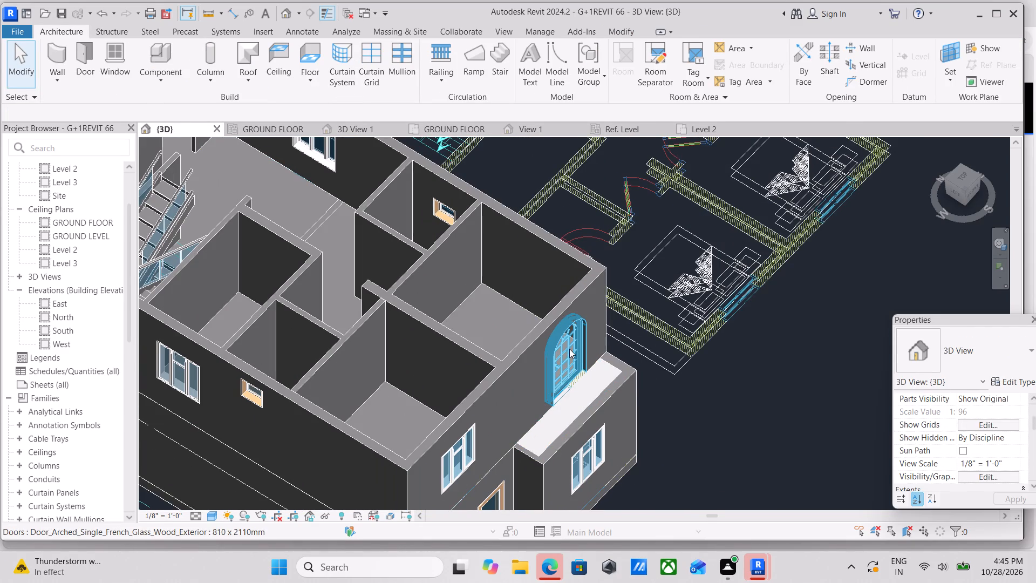
{"action": "left_click", "coordinate": [569, 349]}
{"action": "key", "text": "space"}
{"action": "scroll", "coordinate": [601, 376], "scroll_direction": "up", "scroll_amount": 2}
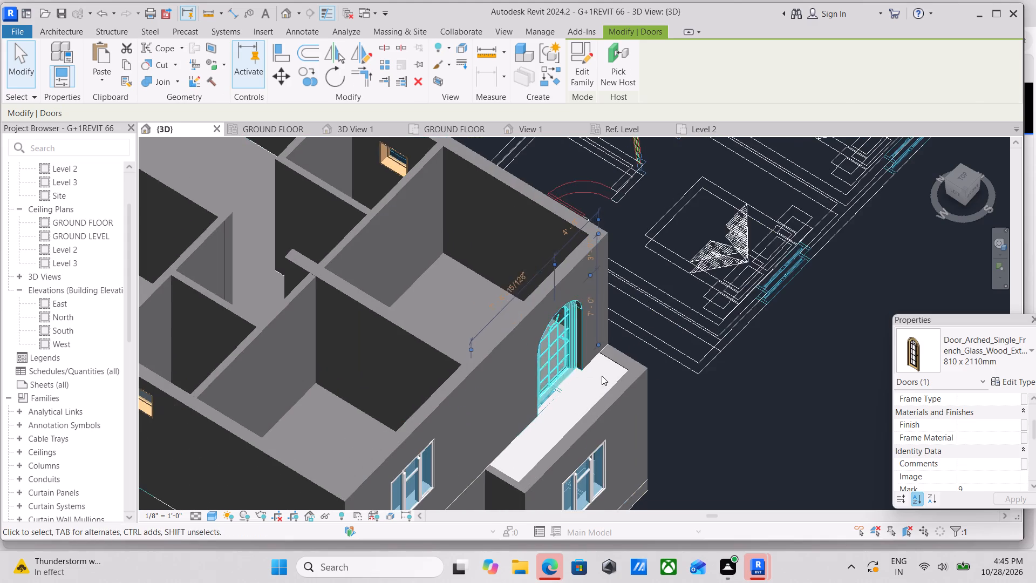
{"action": "key", "text": "Escape"}
{"action": "scroll", "coordinate": [604, 377], "scroll_direction": "up", "scroll_amount": 8}
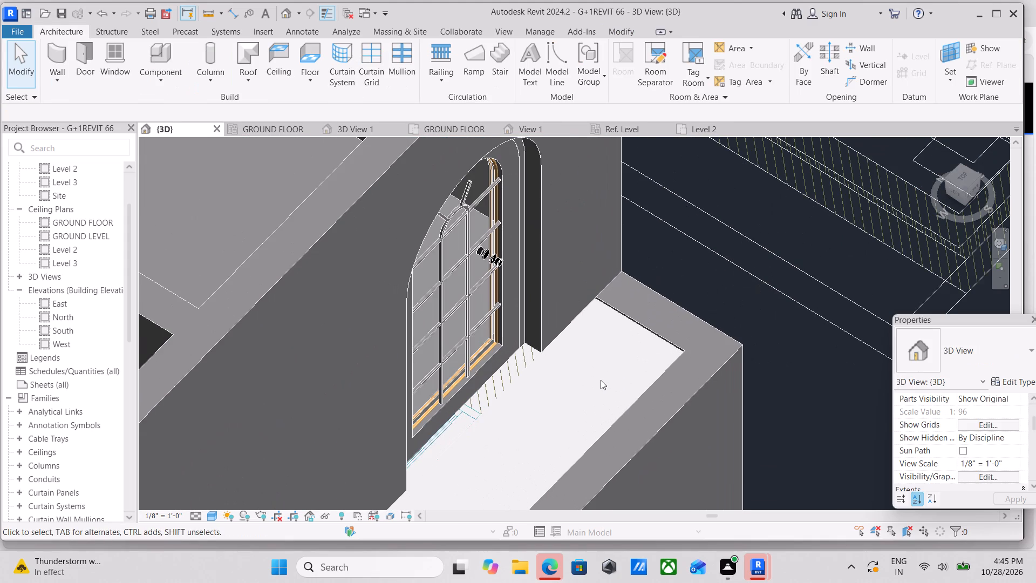
{"action": "scroll", "coordinate": [535, 363], "scroll_direction": "down", "scroll_amount": 4}
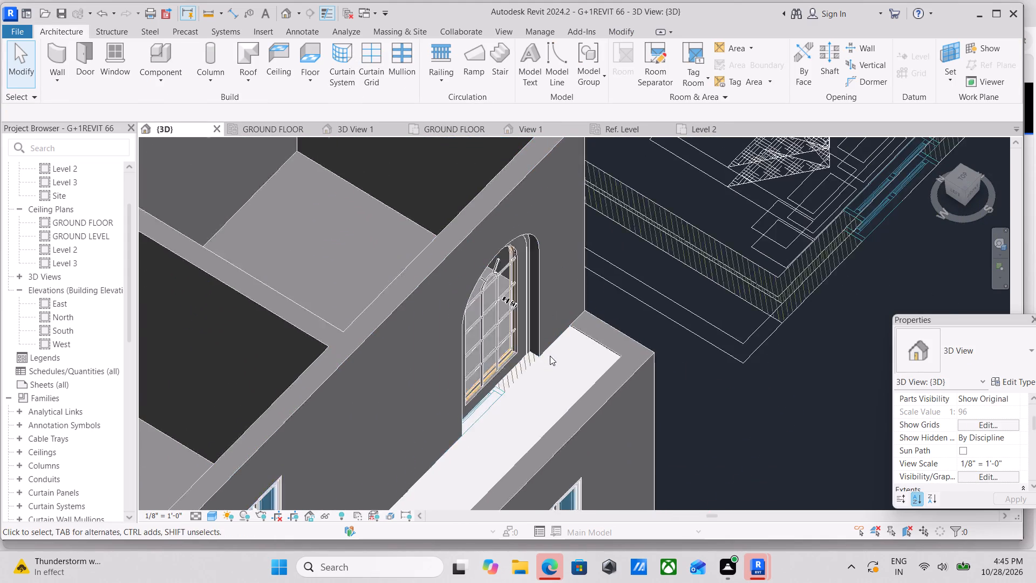
{"action": "scroll", "coordinate": [550, 356], "scroll_direction": "down", "scroll_amount": 2}
{"action": "middle_click_drag", "start_coordinate": [557, 365], "coordinate": [349, 313], "text": "shift"}
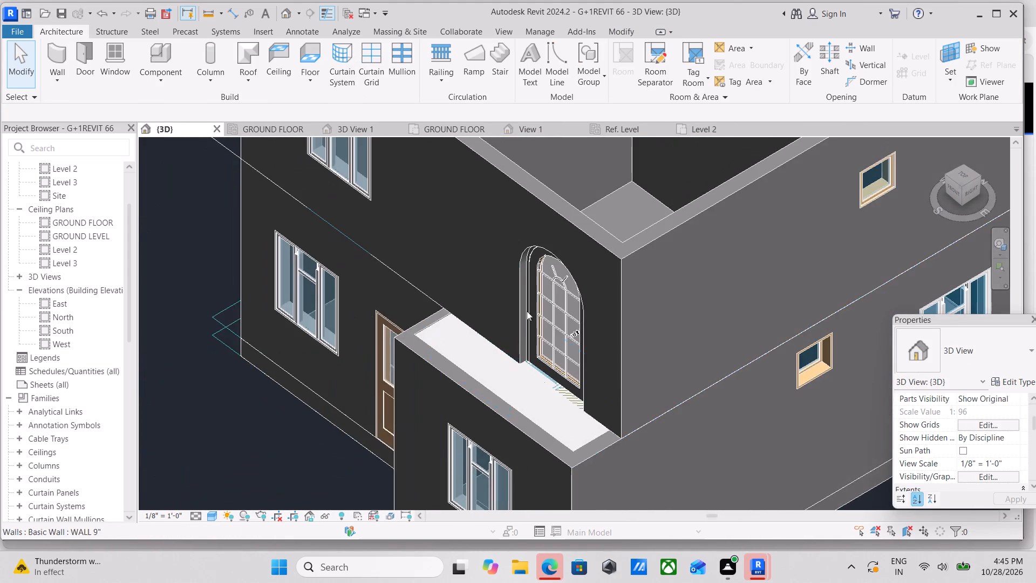
{"action": "scroll", "coordinate": [542, 326], "scroll_direction": "up", "scroll_amount": 7}
{"action": "left_click", "coordinate": [541, 345]}
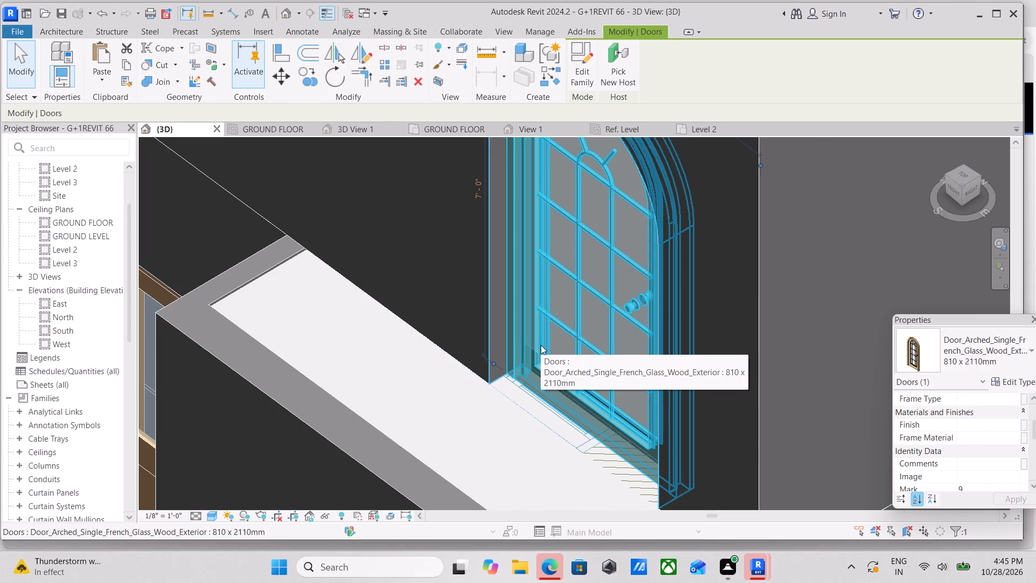
{"action": "key", "text": "space"}
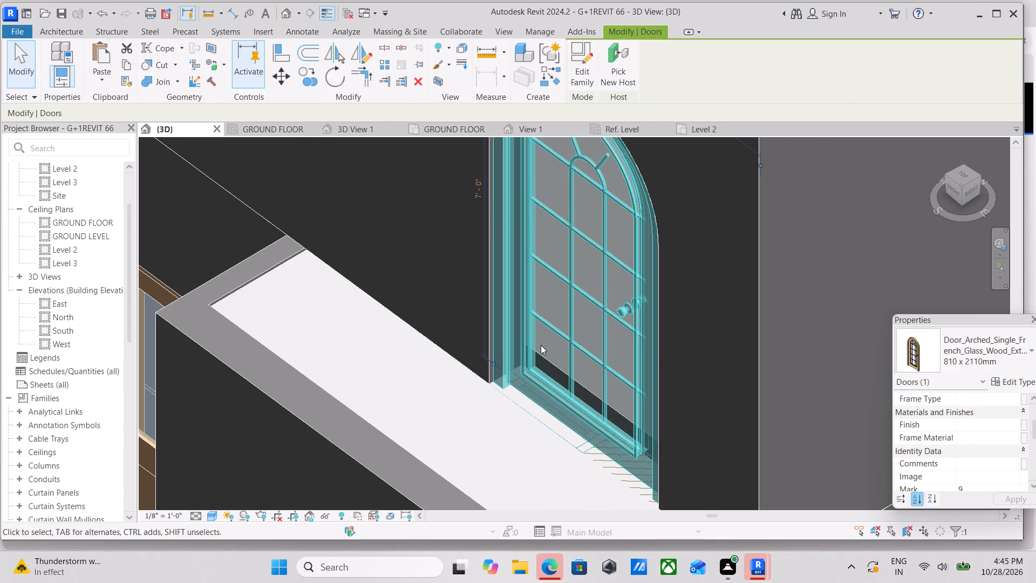
{"action": "key", "text": "Escape"}
{"action": "scroll", "coordinate": [541, 345], "scroll_direction": "down", "scroll_amount": 4}
{"action": "scroll", "coordinate": [541, 345], "scroll_direction": "up", "scroll_amount": 2}
{"action": "scroll", "coordinate": [547, 342], "scroll_direction": "down", "scroll_amount": 2}
{"action": "middle_click_drag", "start_coordinate": [557, 335], "coordinate": [613, 300]}
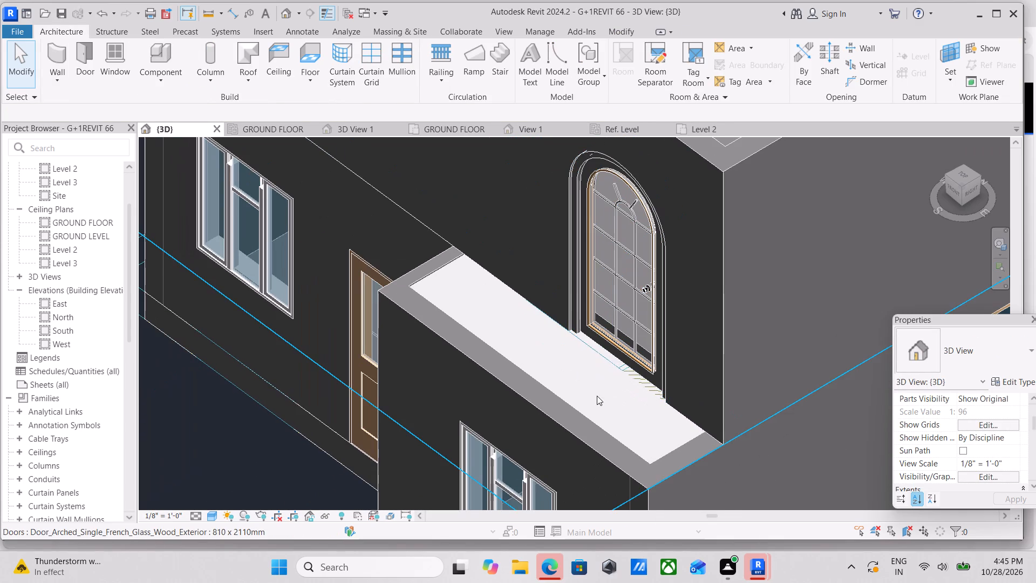
Start an architectural floor of type 6" flooring bathroom second lvl and set its level to Level 2.
{"action": "middle_click_drag", "start_coordinate": [597, 395], "coordinate": [730, 492], "text": "shift"}
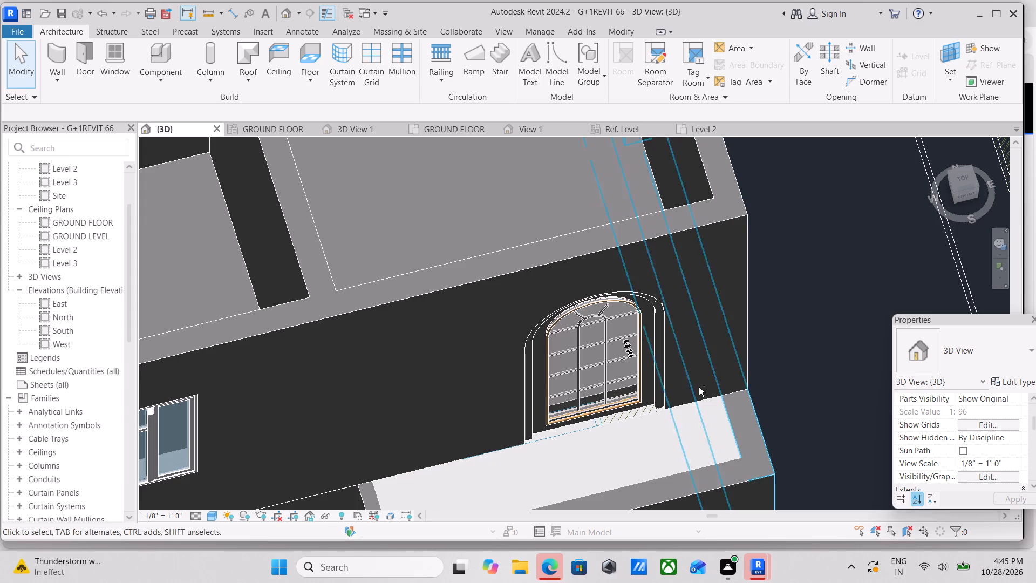
{"action": "left_click", "coordinate": [319, 85]}
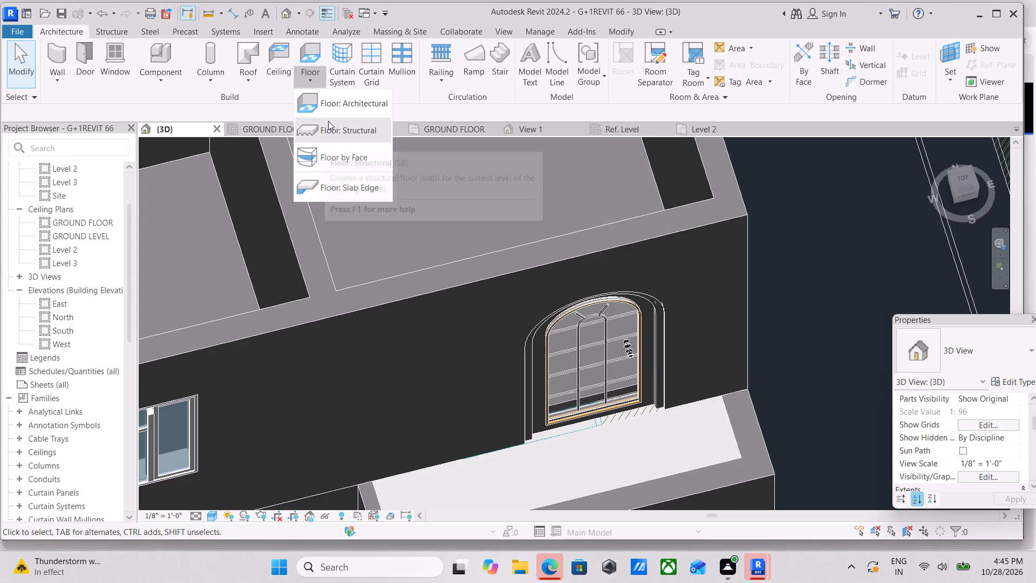
{"action": "left_click", "coordinate": [332, 108]}
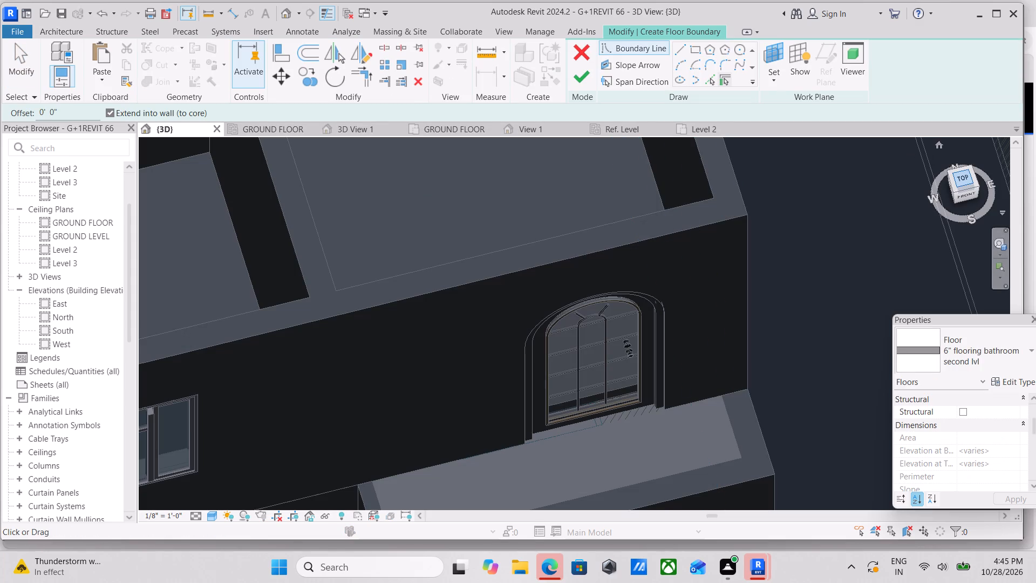
{"action": "left_click", "coordinate": [965, 178]}
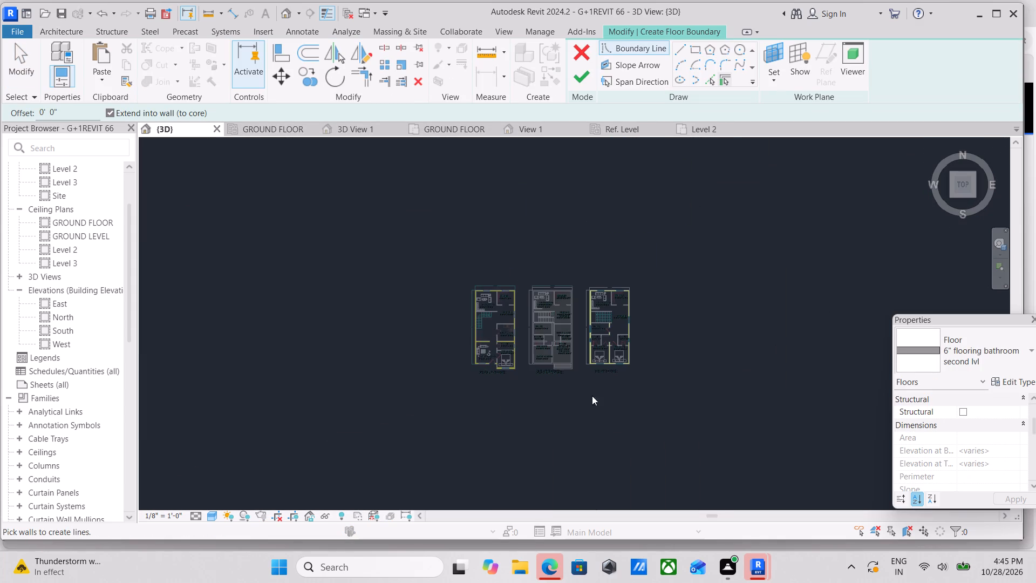
{"action": "scroll", "coordinate": [580, 393], "scroll_direction": "up", "scroll_amount": 3}
{"action": "scroll", "coordinate": [1012, 444], "scroll_direction": "down", "scroll_amount": 2}
{"action": "scroll", "coordinate": [1006, 443], "scroll_direction": "up", "scroll_amount": 2}
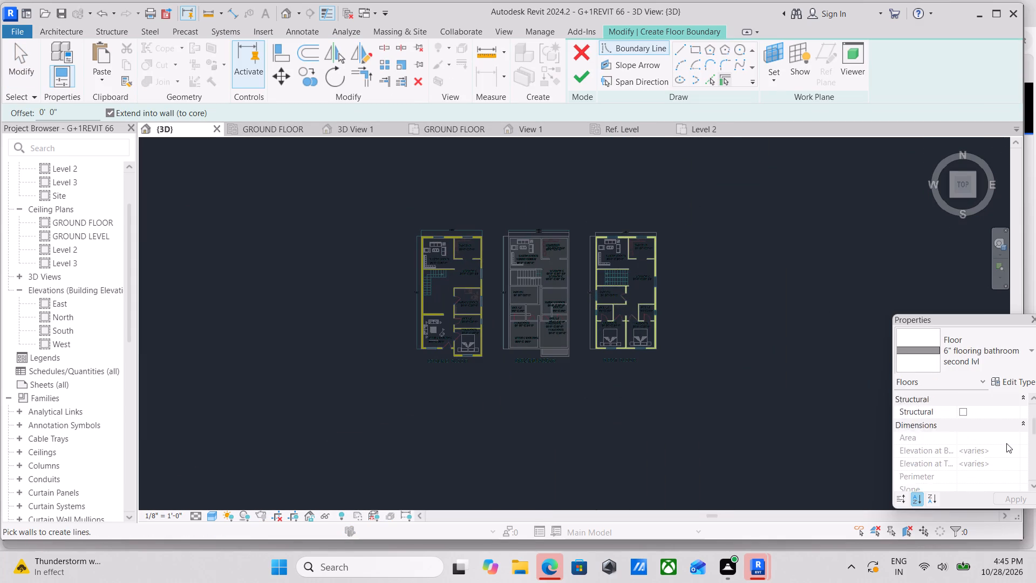
{"action": "scroll", "coordinate": [1006, 443], "scroll_direction": "up", "scroll_amount": 1}
{"action": "left_click", "coordinate": [697, 125]}
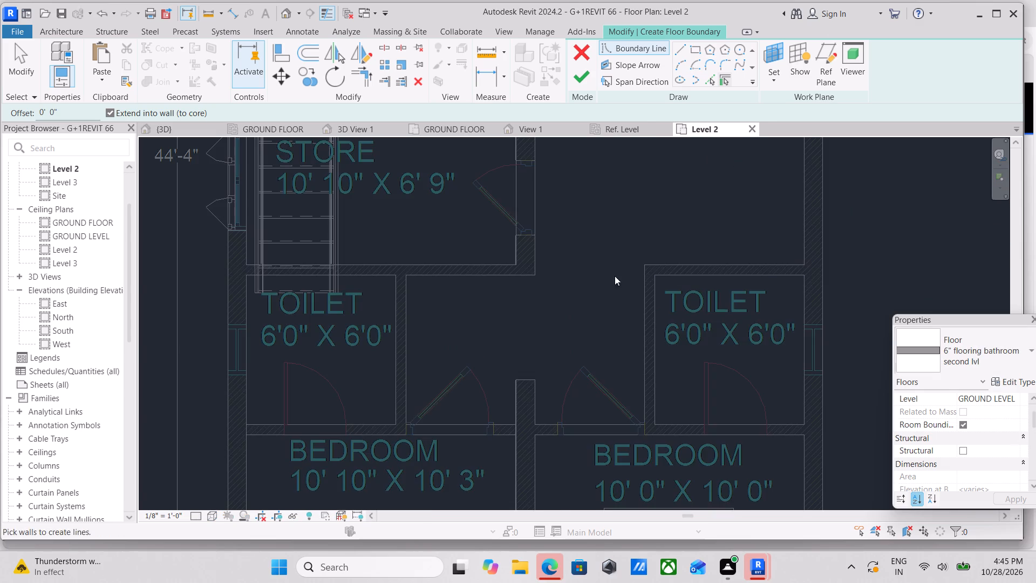
{"action": "scroll", "coordinate": [616, 275], "scroll_direction": "down", "scroll_amount": 6}
{"action": "middle_click_drag", "start_coordinate": [711, 321], "coordinate": [453, 87]}
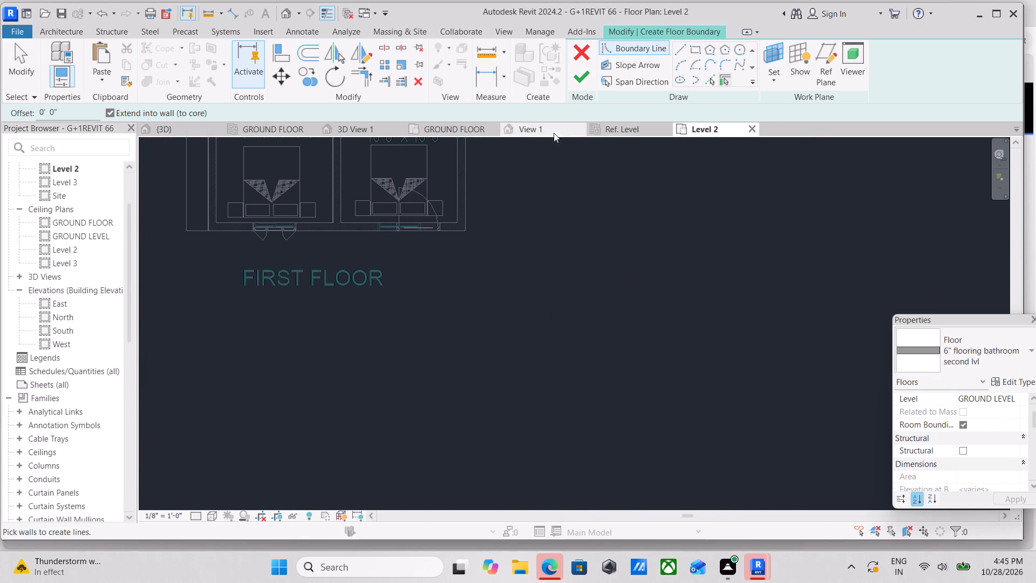
{"action": "left_click", "coordinate": [196, 128]}
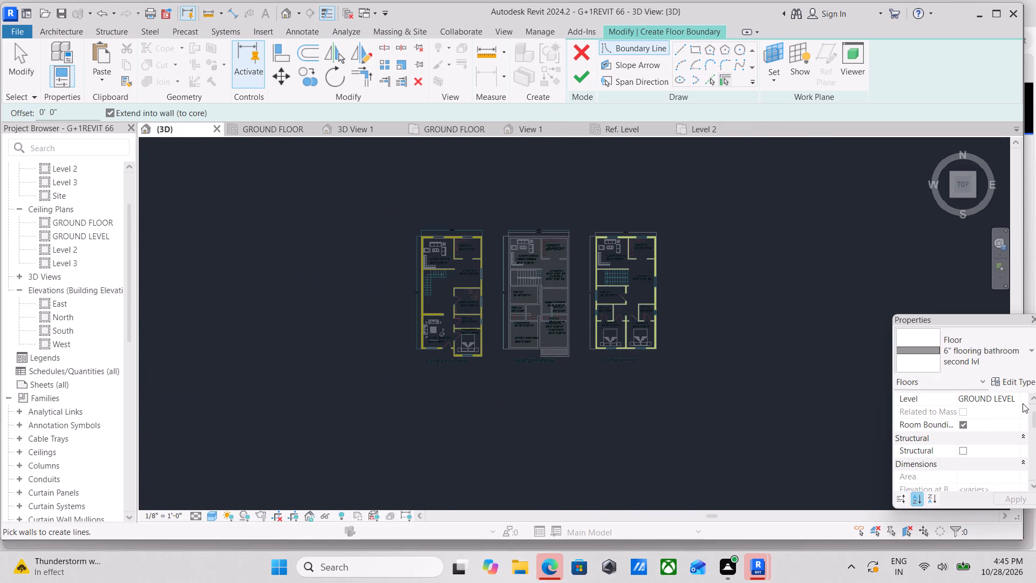
{"action": "left_click", "coordinate": [1021, 398]}
{"action": "left_click", "coordinate": [1010, 398]}
{"action": "left_click", "coordinate": [975, 436]}
{"action": "scroll", "coordinate": [547, 370], "scroll_direction": "up", "scroll_amount": 10}
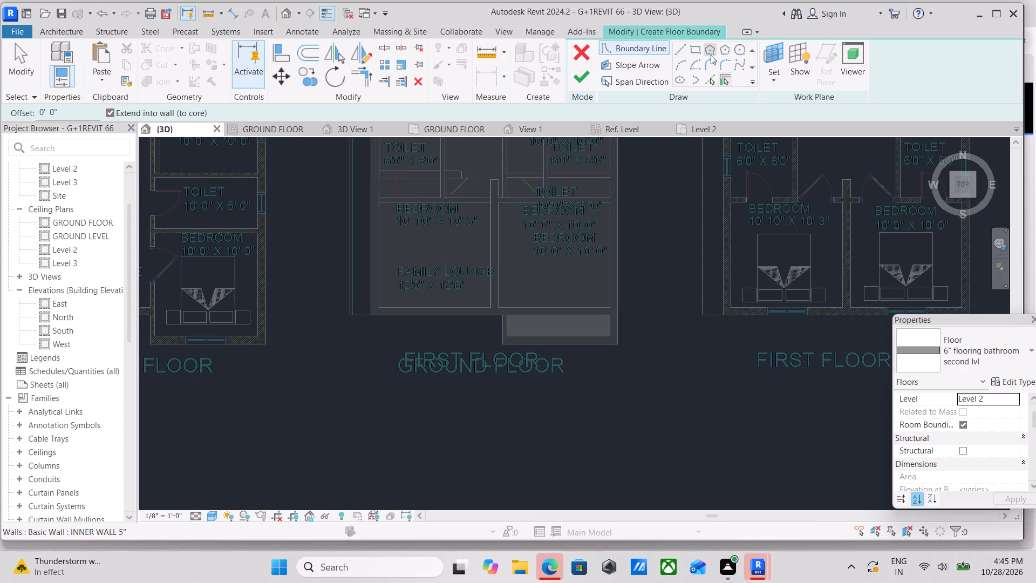
Create the floor from a rectangle about 10'-0" by 2'-0" inside the front projection's walls, without attaching the walls.
{"action": "left_click", "coordinate": [697, 50]}
{"action": "scroll", "coordinate": [560, 389], "scroll_direction": "up", "scroll_amount": 6}
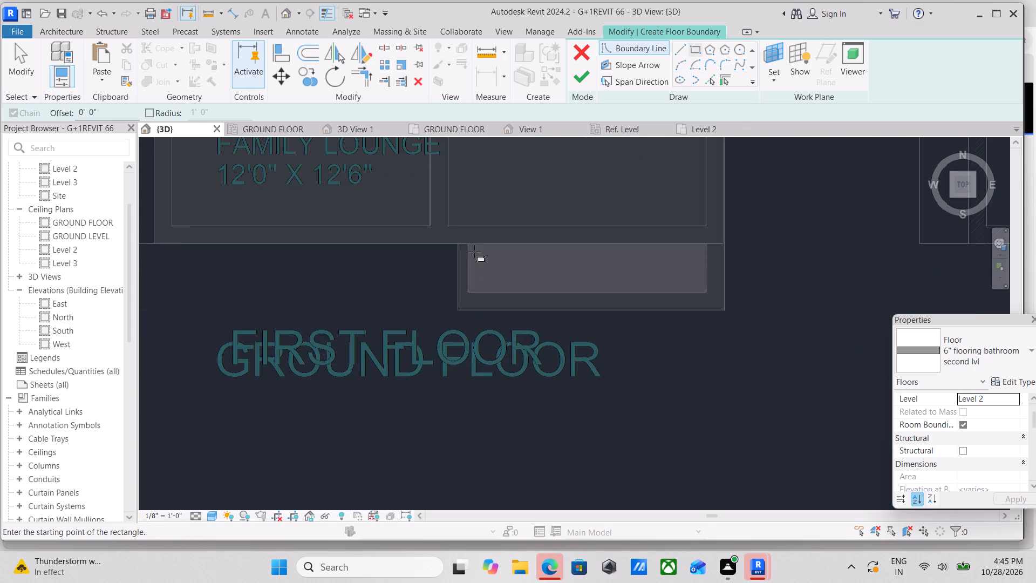
{"action": "scroll", "coordinate": [474, 252], "scroll_direction": "up", "scroll_amount": 2}
{"action": "left_click", "coordinate": [469, 241]}
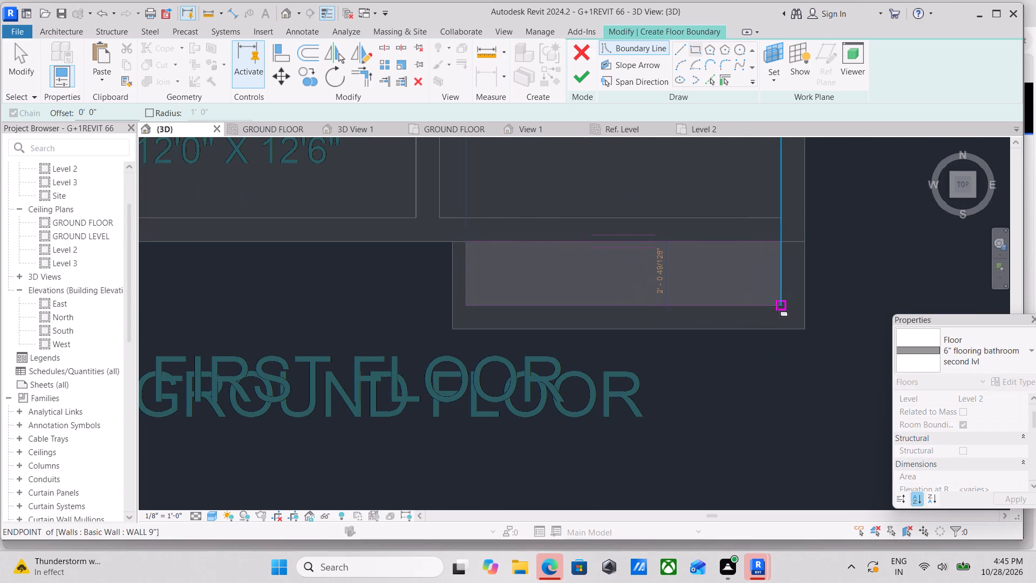
{"action": "left_click", "coordinate": [784, 304]}
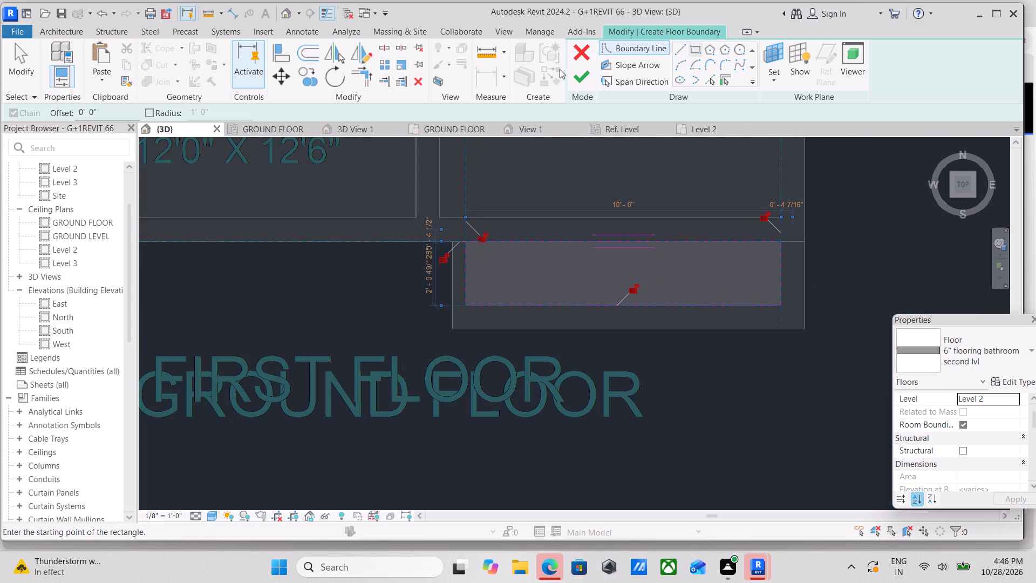
{"action": "left_click", "coordinate": [569, 69]}
{"action": "left_click", "coordinate": [577, 81]}
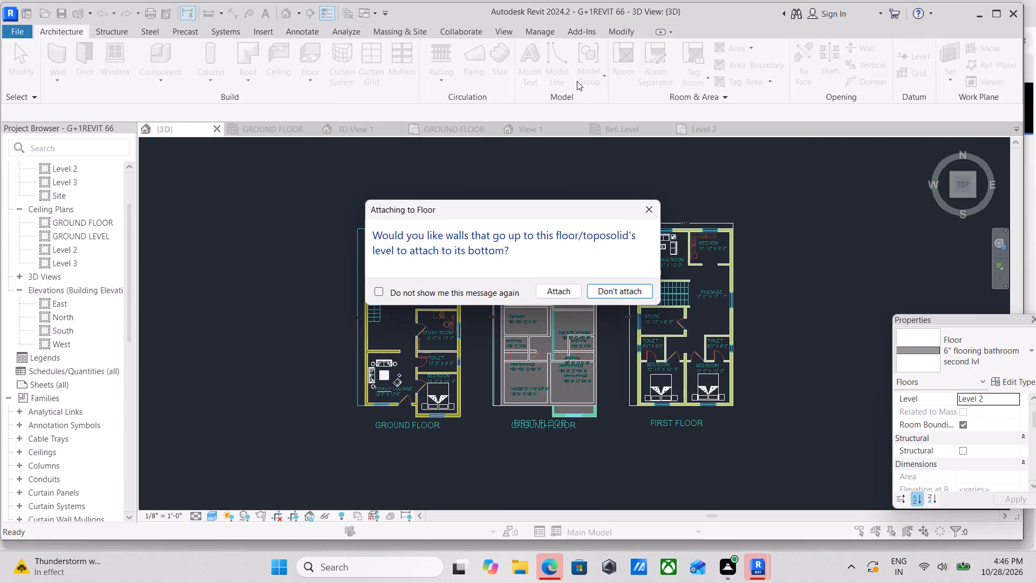
{"action": "left_click", "coordinate": [610, 295]}
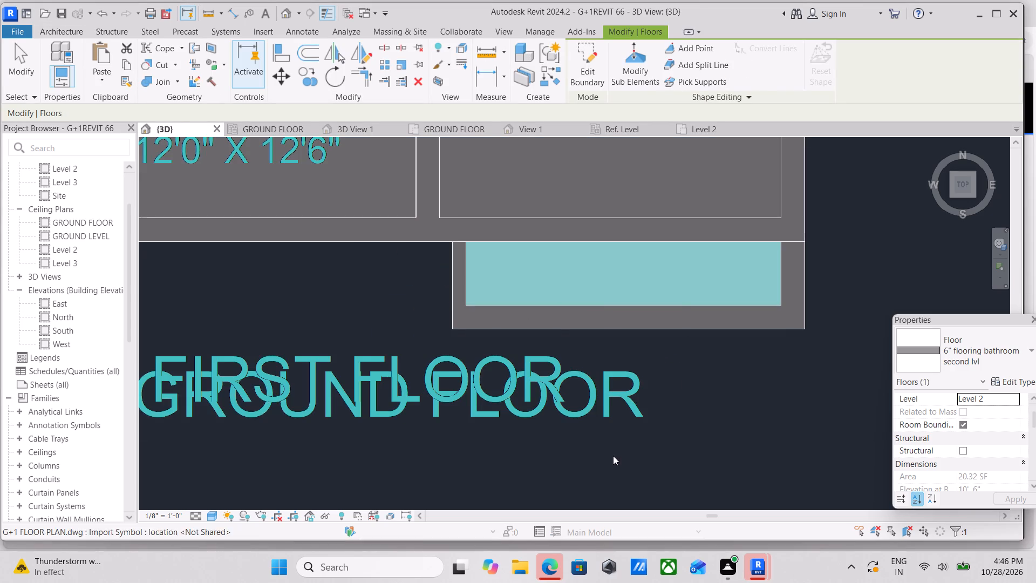
Examine the new floor over the front projection in 3D against the surrounding walls and the arched door.
{"action": "scroll", "coordinate": [592, 402], "scroll_direction": "up", "scroll_amount": 2}
{"action": "scroll", "coordinate": [602, 388], "scroll_direction": "down", "scroll_amount": 2}
{"action": "middle_click_drag", "start_coordinate": [645, 299], "coordinate": [683, 253], "text": "shift"}
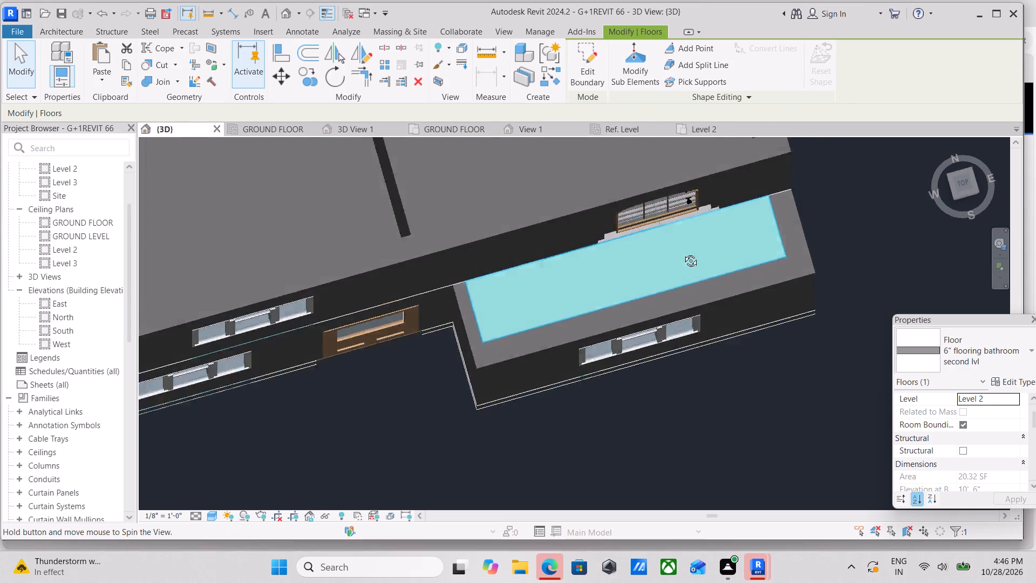
{"action": "middle_click_drag", "start_coordinate": [683, 253], "coordinate": [795, 144], "text": "shift"}
{"action": "scroll", "coordinate": [653, 386], "scroll_direction": "up", "scroll_amount": 2}
{"action": "key", "text": "Escape"}
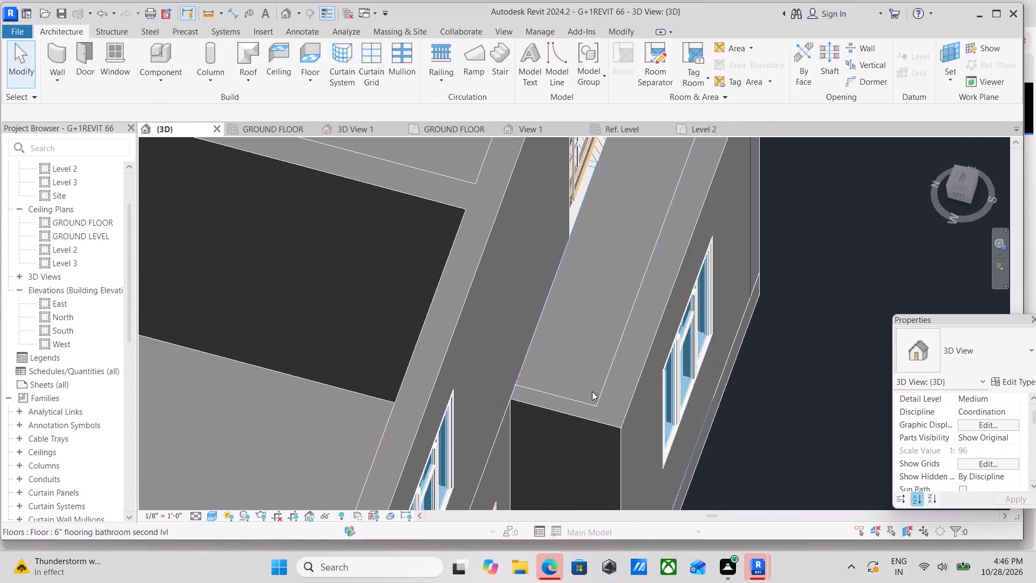
{"action": "scroll", "coordinate": [589, 396], "scroll_direction": "up", "scroll_amount": 6}
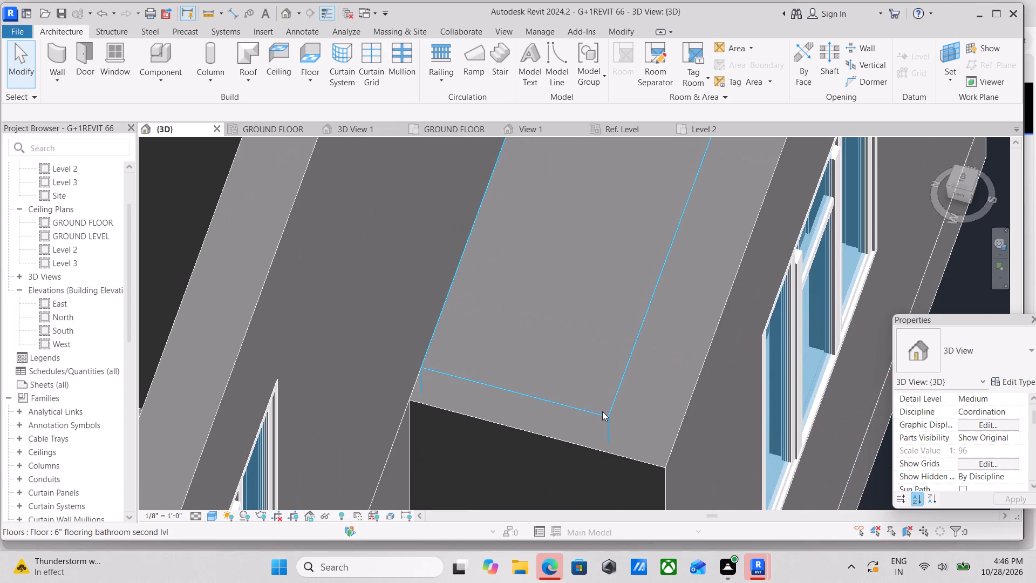
{"action": "left_click", "coordinate": [602, 411]}
{"action": "scroll", "coordinate": [638, 387], "scroll_direction": "down", "scroll_amount": 3}
{"action": "scroll", "coordinate": [902, 381], "scroll_direction": "down", "scroll_amount": 1}
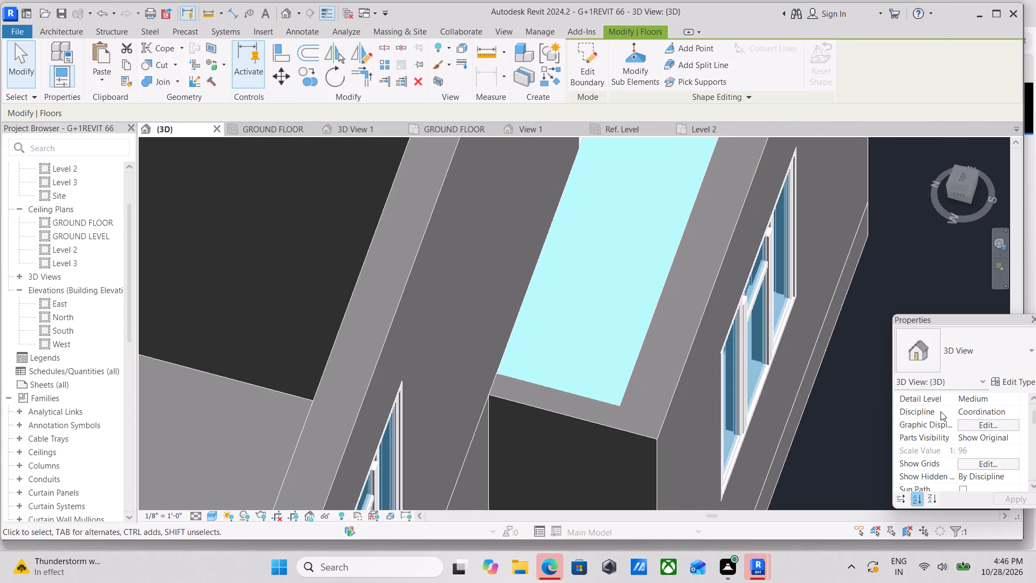
{"action": "scroll", "coordinate": [993, 435], "scroll_direction": "up", "scroll_amount": 2}
{"action": "scroll", "coordinate": [990, 436], "scroll_direction": "down", "scroll_amount": 2}
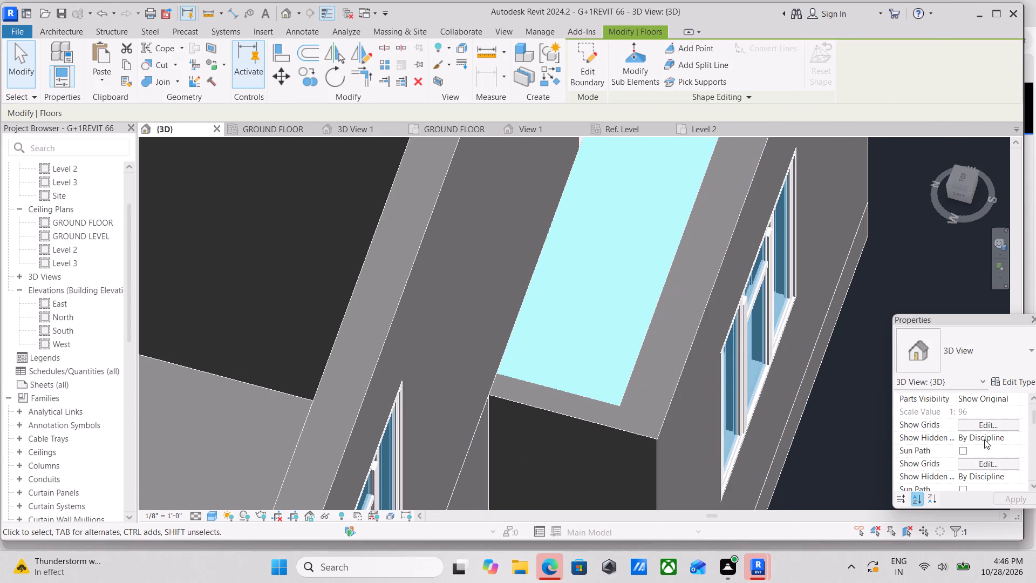
{"action": "scroll", "coordinate": [976, 448], "scroll_direction": "down", "scroll_amount": 1}
{"action": "scroll", "coordinate": [525, 443], "scroll_direction": "down", "scroll_amount": 2}
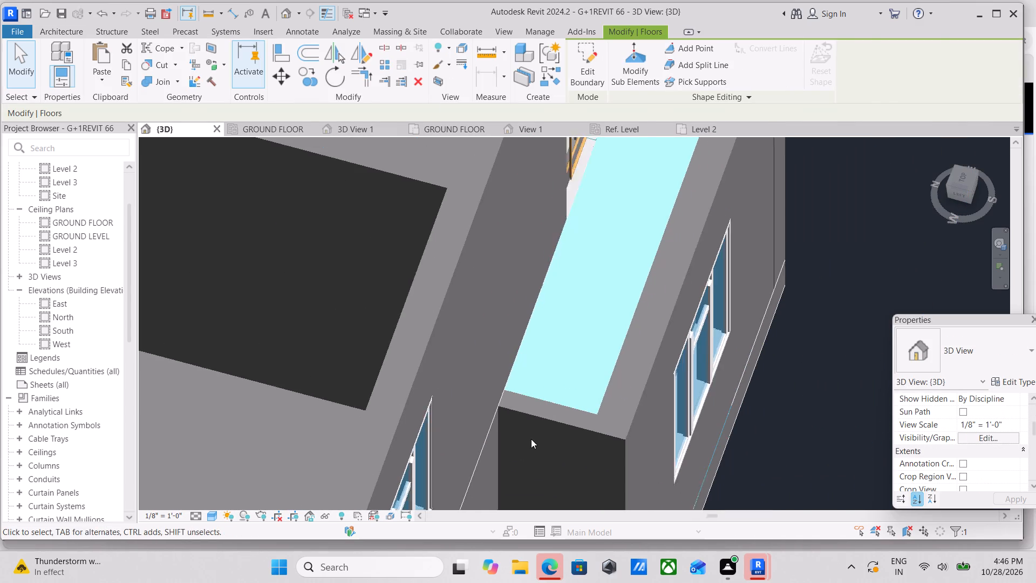
{"action": "scroll", "coordinate": [531, 439], "scroll_direction": "down", "scroll_amount": 2}
{"action": "middle_click_drag", "start_coordinate": [639, 436], "coordinate": [391, 240], "text": "shift"}
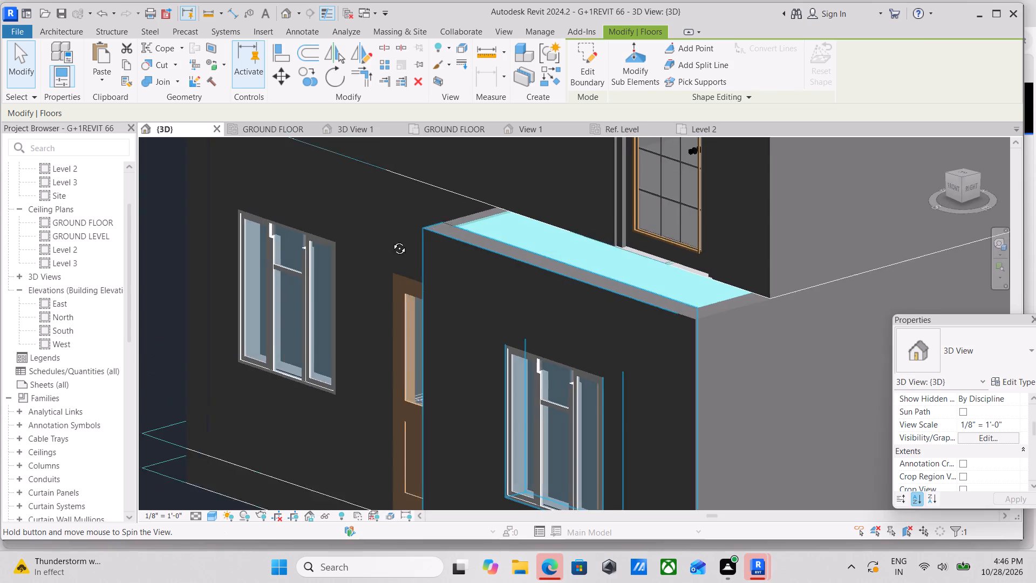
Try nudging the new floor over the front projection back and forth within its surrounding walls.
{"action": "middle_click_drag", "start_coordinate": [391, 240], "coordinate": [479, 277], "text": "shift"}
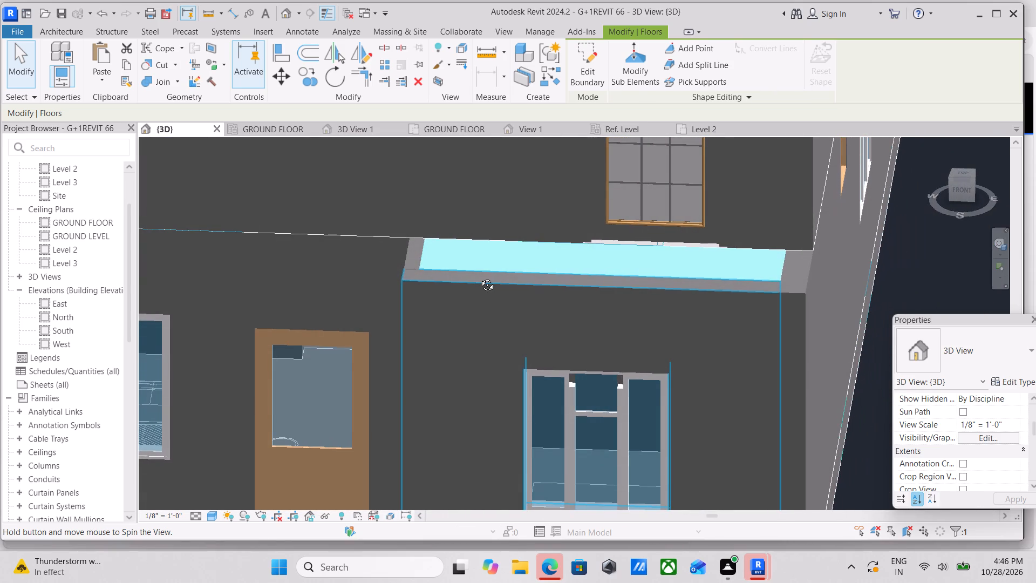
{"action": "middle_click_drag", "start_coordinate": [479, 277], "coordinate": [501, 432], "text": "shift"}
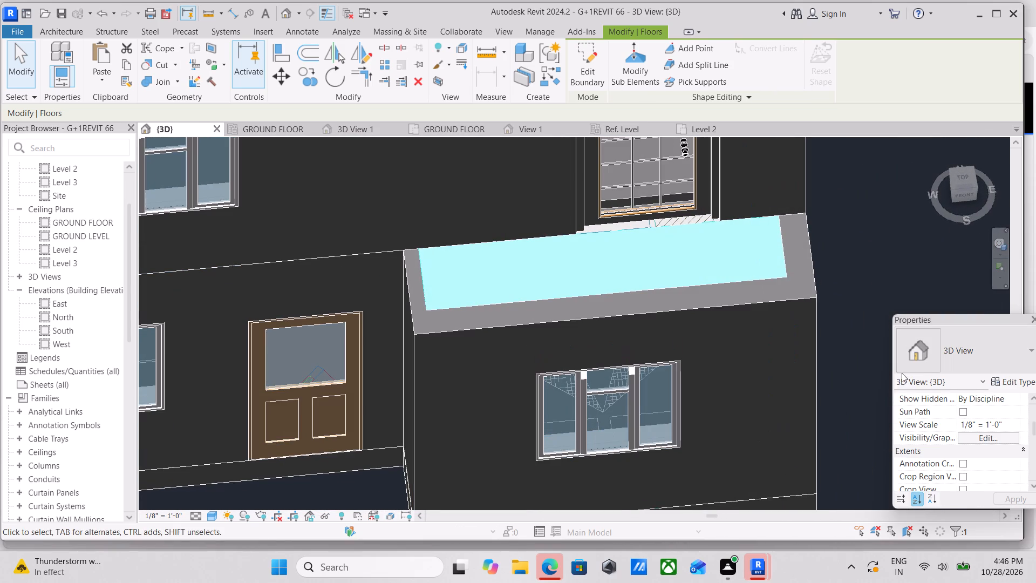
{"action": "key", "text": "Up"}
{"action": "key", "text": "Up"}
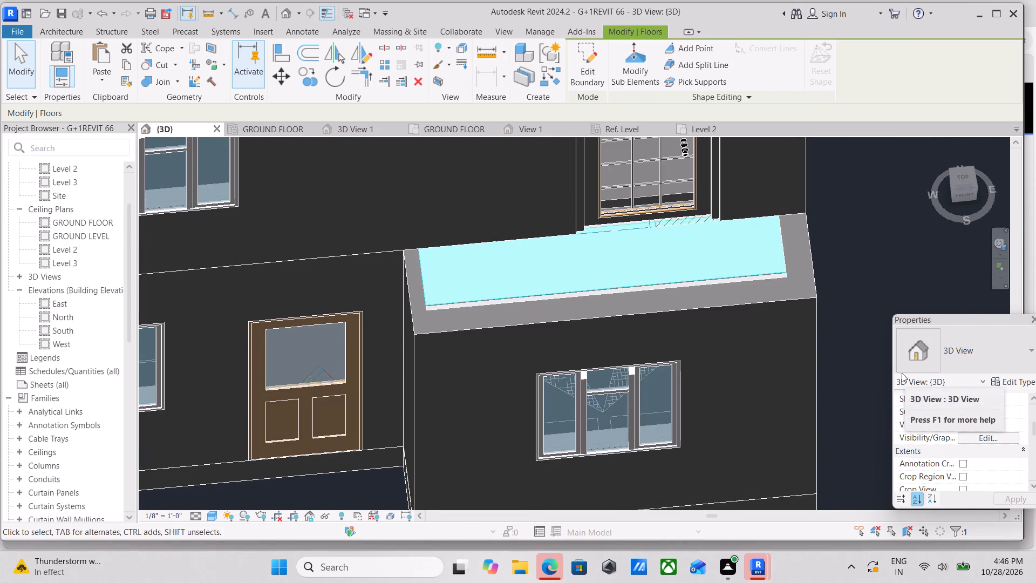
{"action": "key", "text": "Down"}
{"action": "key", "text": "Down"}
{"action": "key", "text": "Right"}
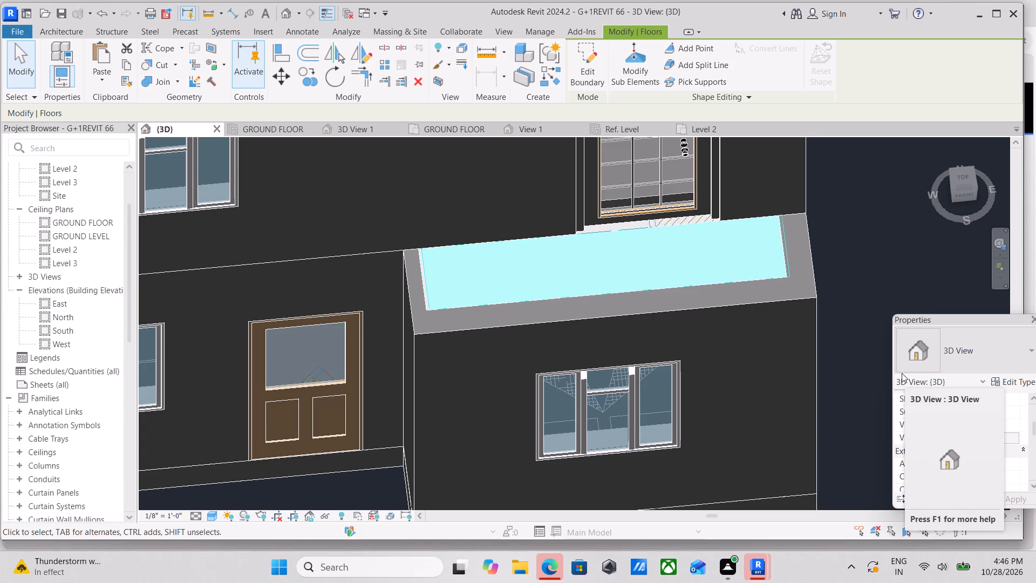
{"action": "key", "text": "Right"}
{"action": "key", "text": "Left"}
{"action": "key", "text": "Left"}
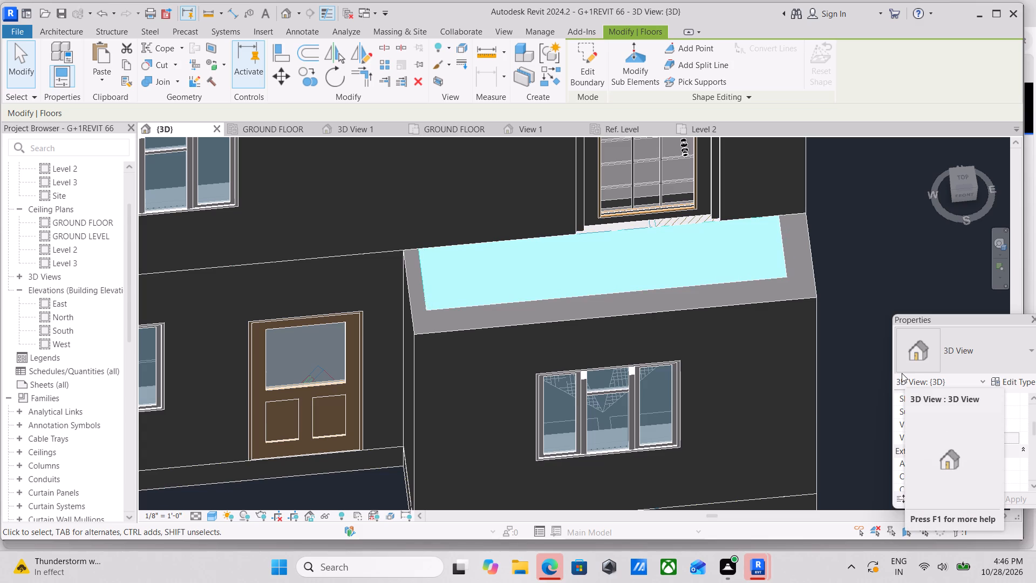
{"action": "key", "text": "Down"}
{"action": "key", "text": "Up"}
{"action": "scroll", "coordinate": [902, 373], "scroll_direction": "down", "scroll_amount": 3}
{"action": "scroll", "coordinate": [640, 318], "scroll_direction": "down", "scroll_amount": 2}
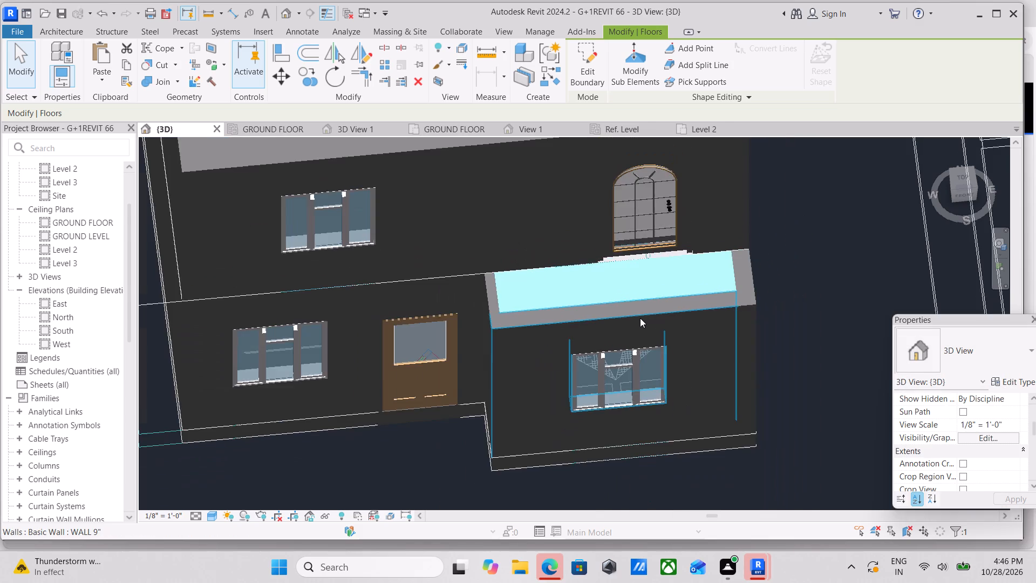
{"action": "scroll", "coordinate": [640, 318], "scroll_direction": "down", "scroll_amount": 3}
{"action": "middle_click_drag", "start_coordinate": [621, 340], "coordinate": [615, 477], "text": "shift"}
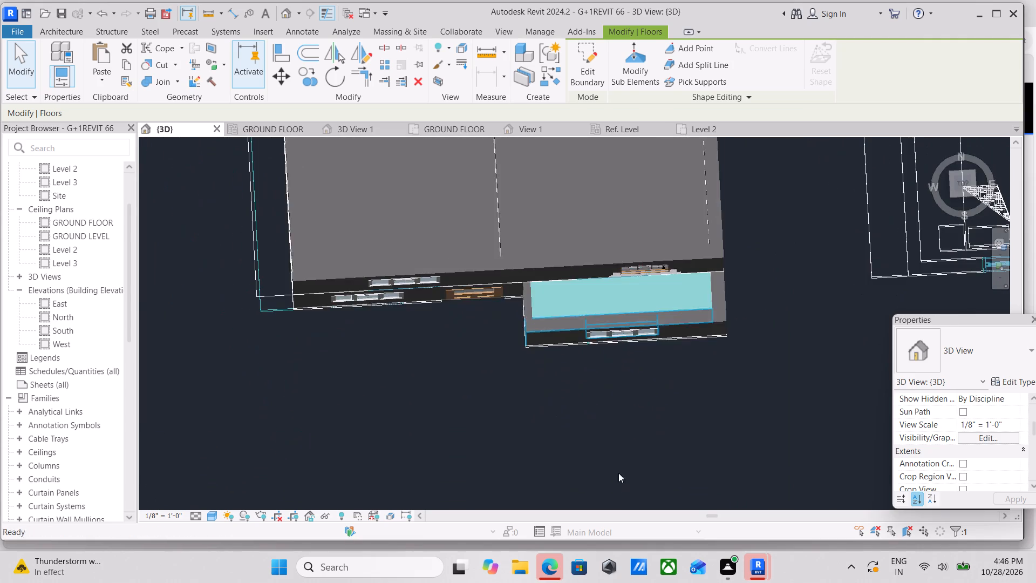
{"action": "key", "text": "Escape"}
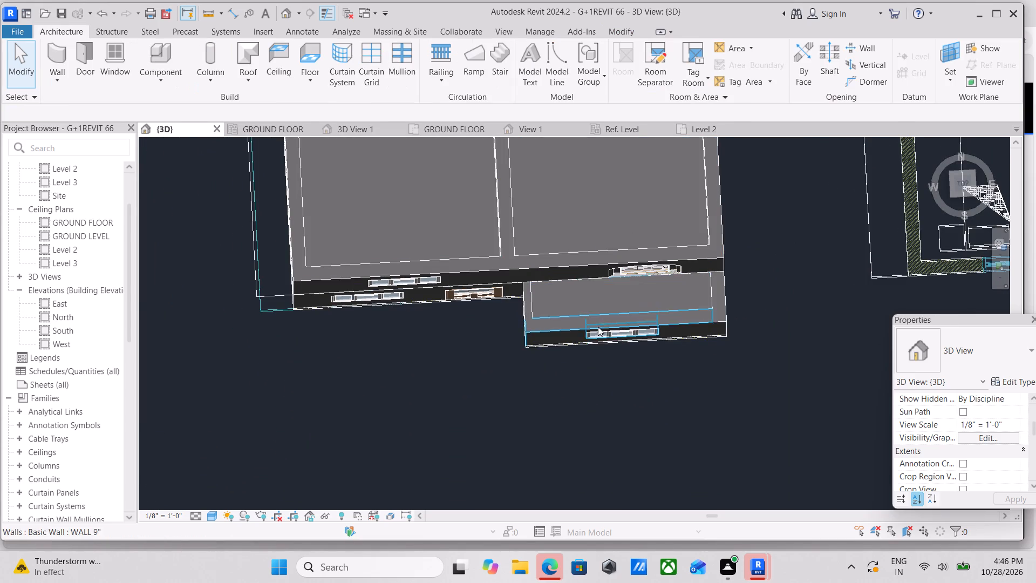
Begin a sketched railing path with a 2" offset and draw an about 2'-9" line inside the front projection's west edge.
{"action": "scroll", "coordinate": [598, 327], "scroll_direction": "up", "scroll_amount": 1}
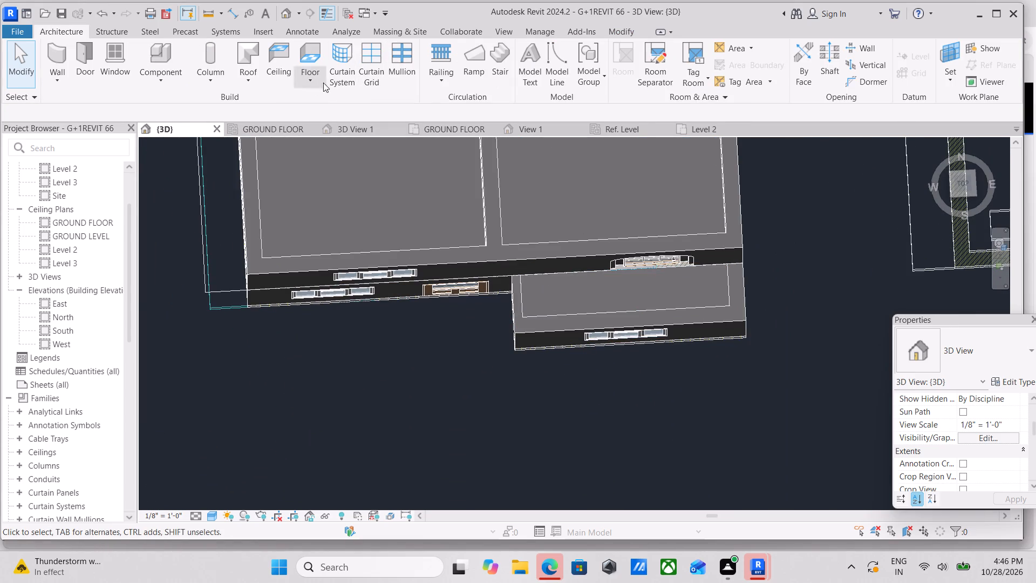
{"action": "left_click", "coordinate": [442, 78]}
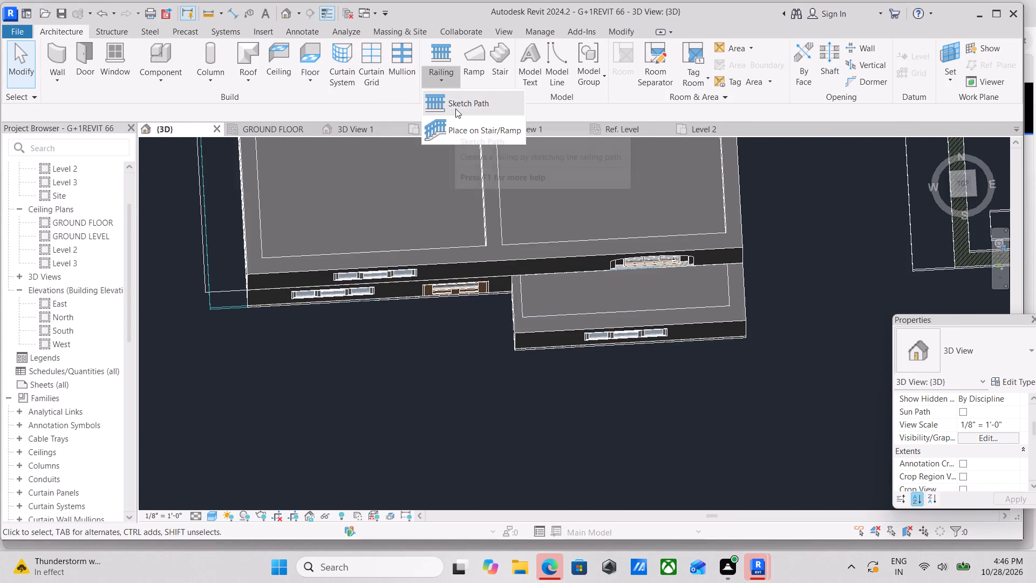
{"action": "left_click", "coordinate": [455, 108]}
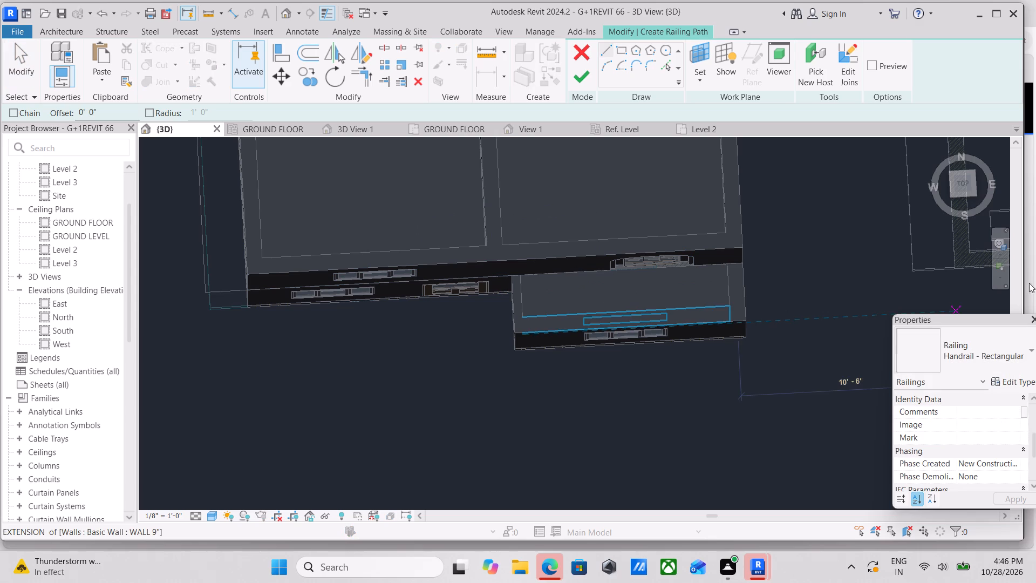
{"action": "scroll", "coordinate": [581, 234], "scroll_direction": "up", "scroll_amount": 1}
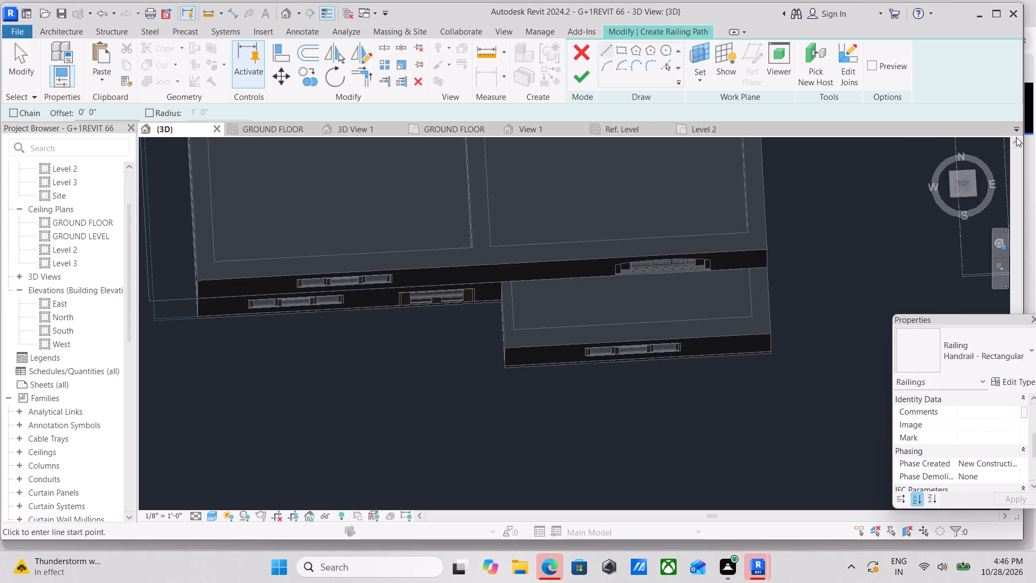
{"action": "left_click", "coordinate": [963, 189]}
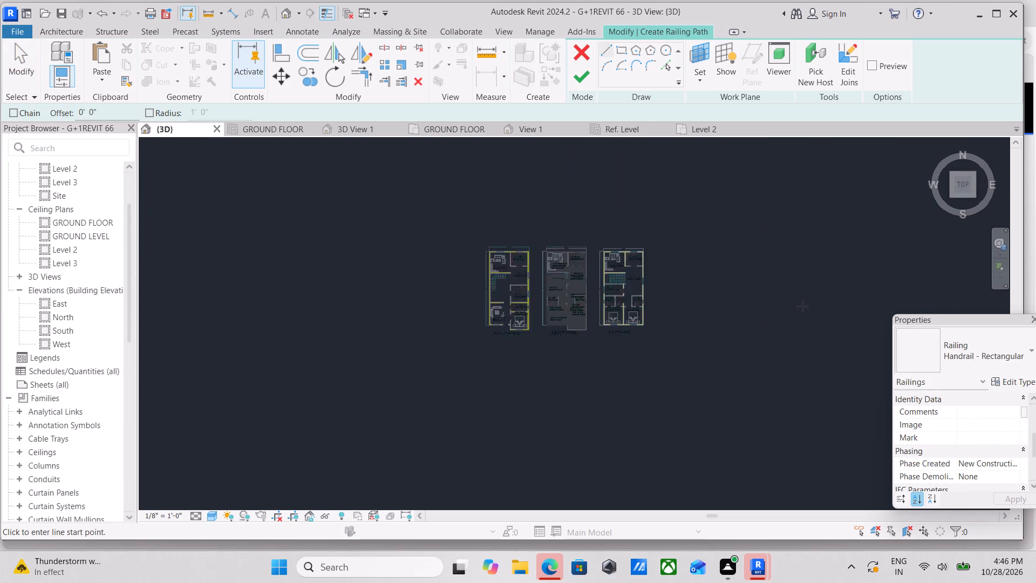
{"action": "scroll", "coordinate": [560, 403], "scroll_direction": "up", "scroll_amount": 13}
{"action": "scroll", "coordinate": [563, 259], "scroll_direction": "up", "scroll_amount": 4}
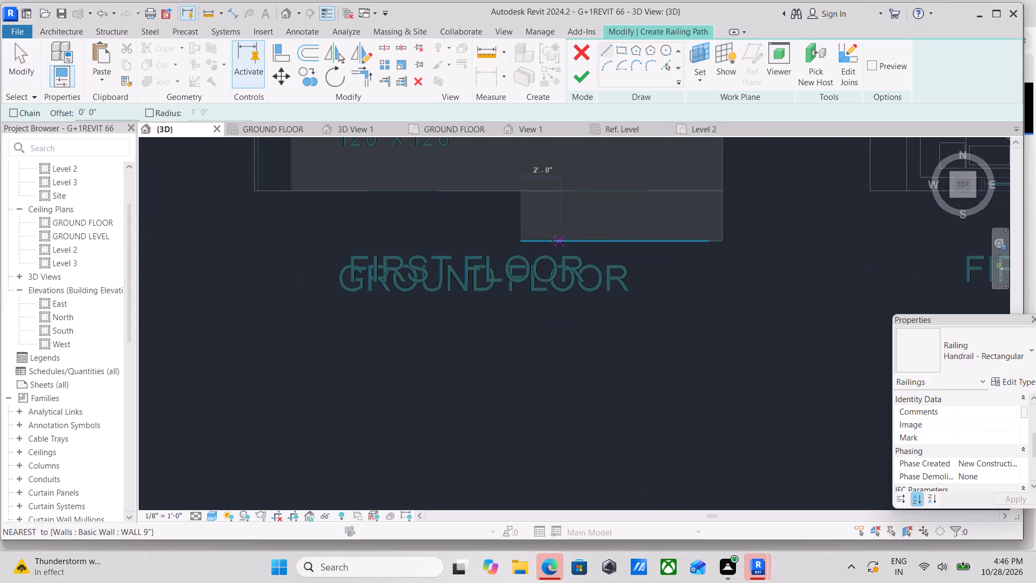
{"action": "scroll", "coordinate": [521, 216], "scroll_direction": "up", "scroll_amount": 3}
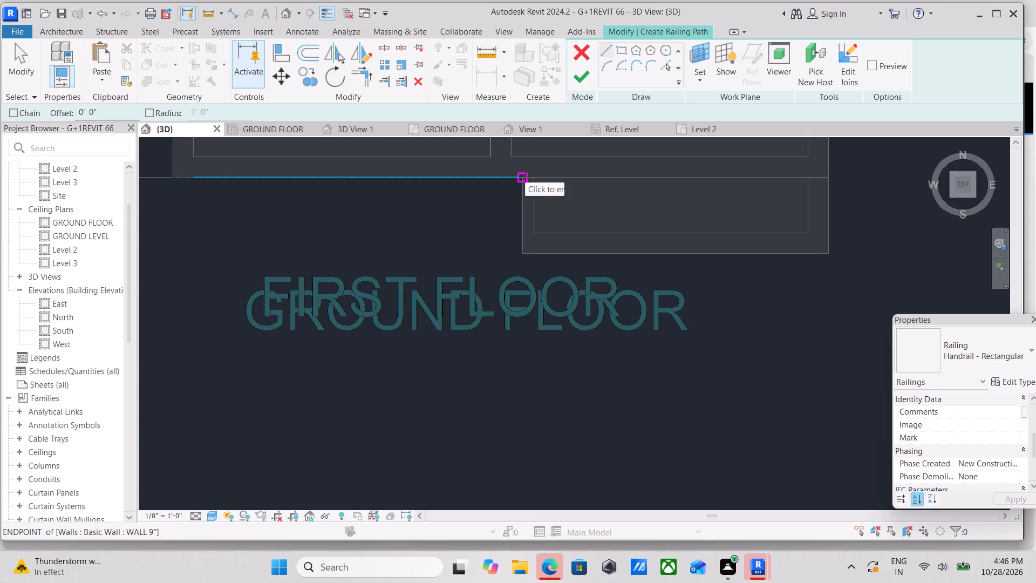
{"action": "scroll", "coordinate": [1020, 375], "scroll_direction": "down", "scroll_amount": 2}
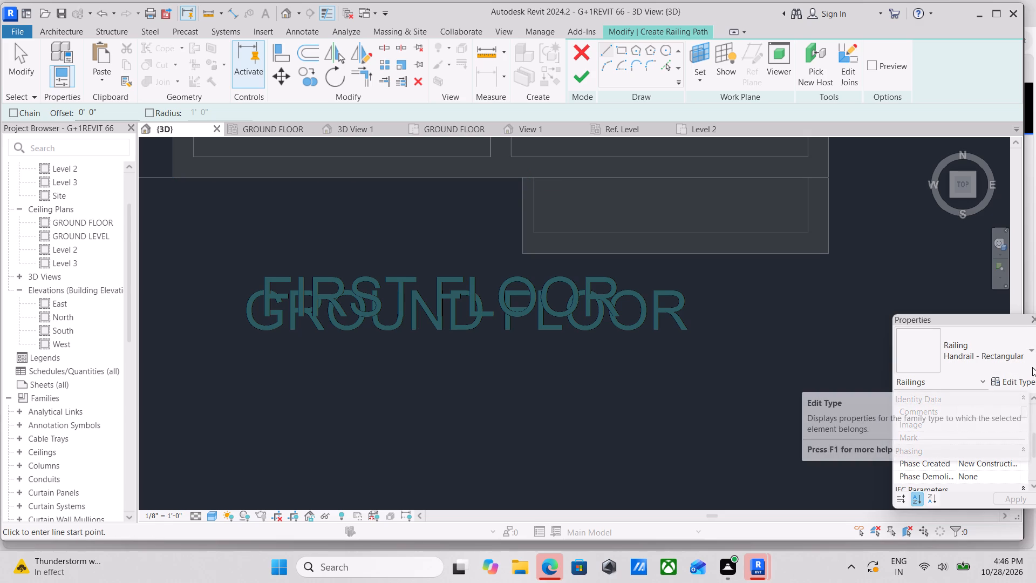
{"action": "scroll", "coordinate": [671, 247], "scroll_direction": "up", "scroll_amount": 2}
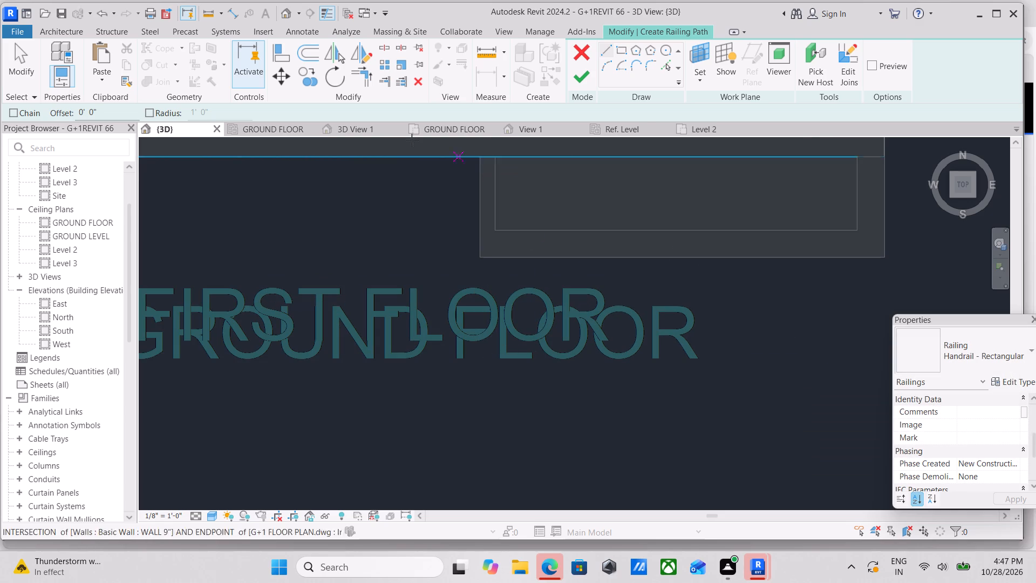
{"action": "left_click_drag", "start_coordinate": [113, 113], "coordinate": [62, 113]}
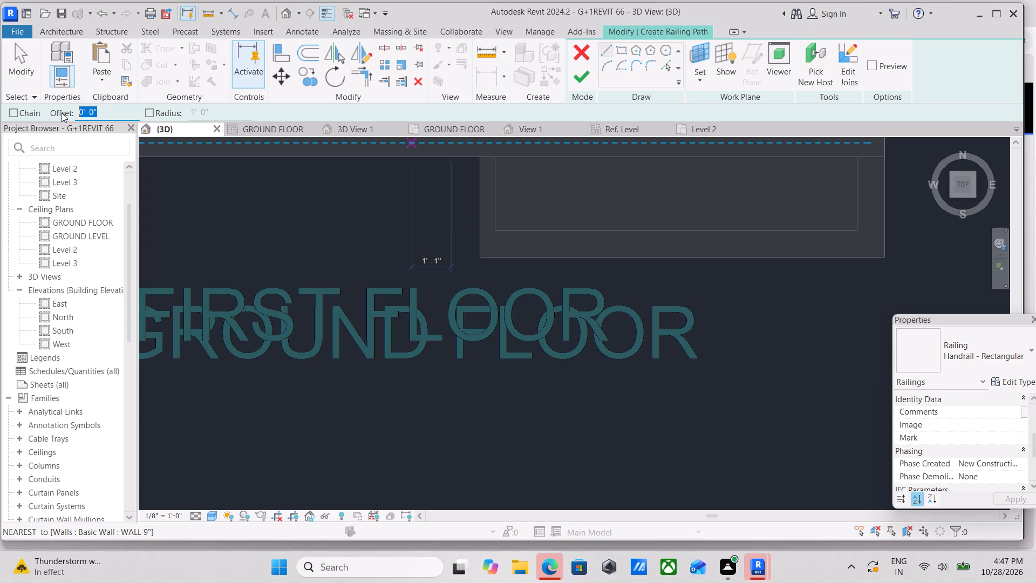
{"action": "key", "text": "2"}
{"action": "key", "text": "shift+quotedbl"}
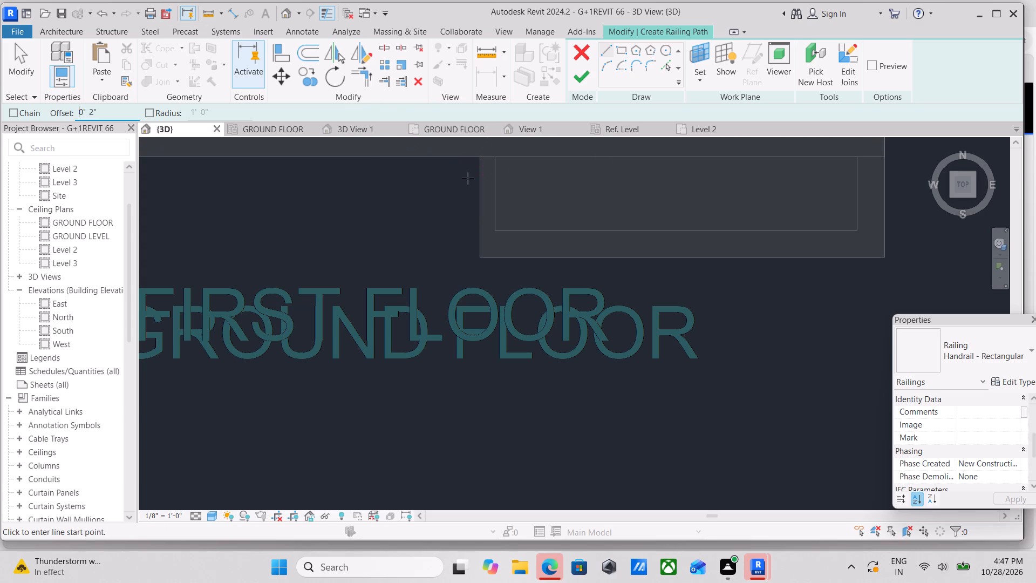
{"action": "left_click", "coordinate": [477, 157]}
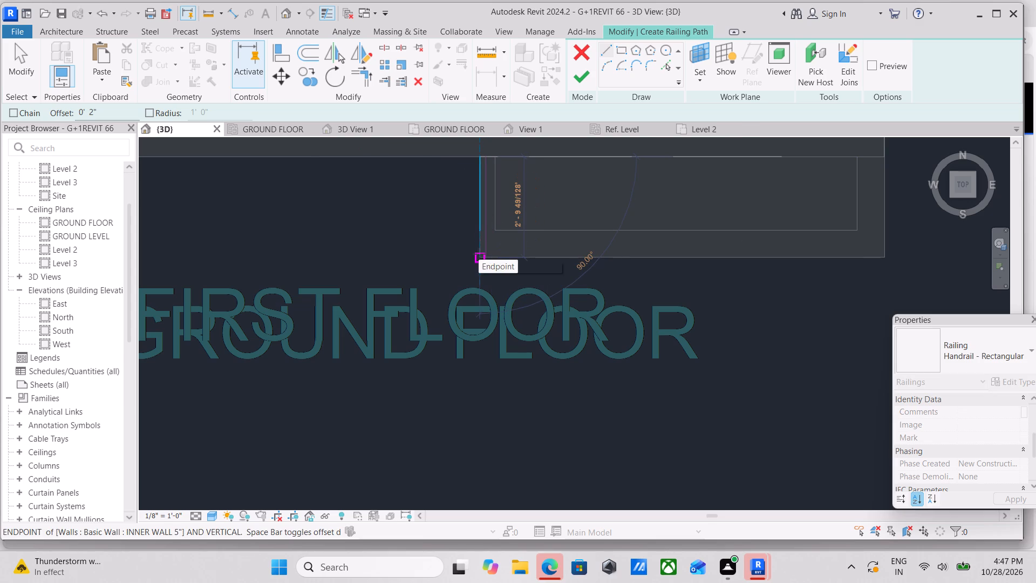
{"action": "left_click", "coordinate": [479, 254]}
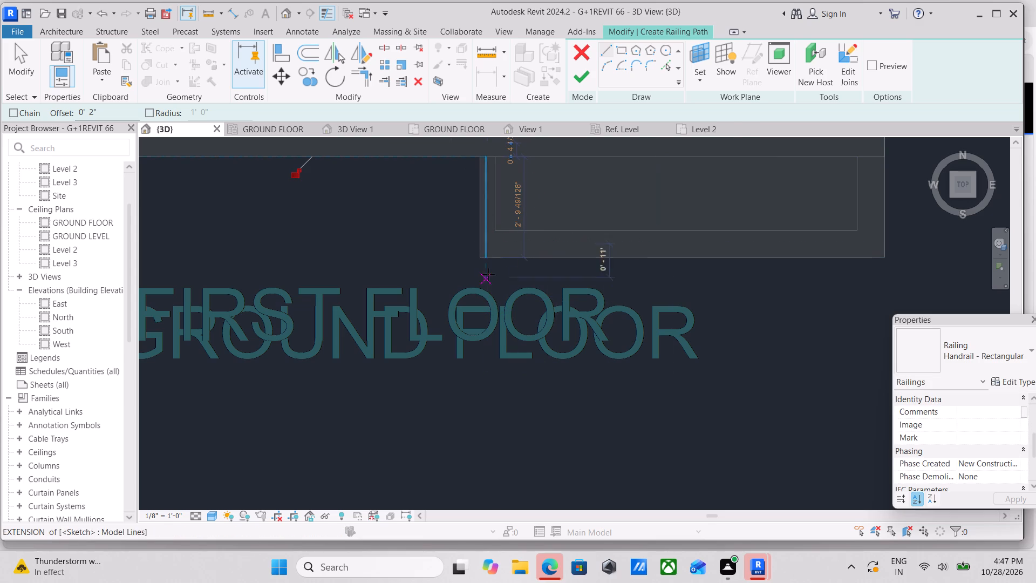
Sketch the railing path's front line, about 11'-2", and its east line, about 2'-10", inside the front projection's outer edges.
{"action": "left_click", "coordinate": [479, 257]}
{"action": "middle_click_drag", "start_coordinate": [653, 257], "coordinate": [609, 265]}
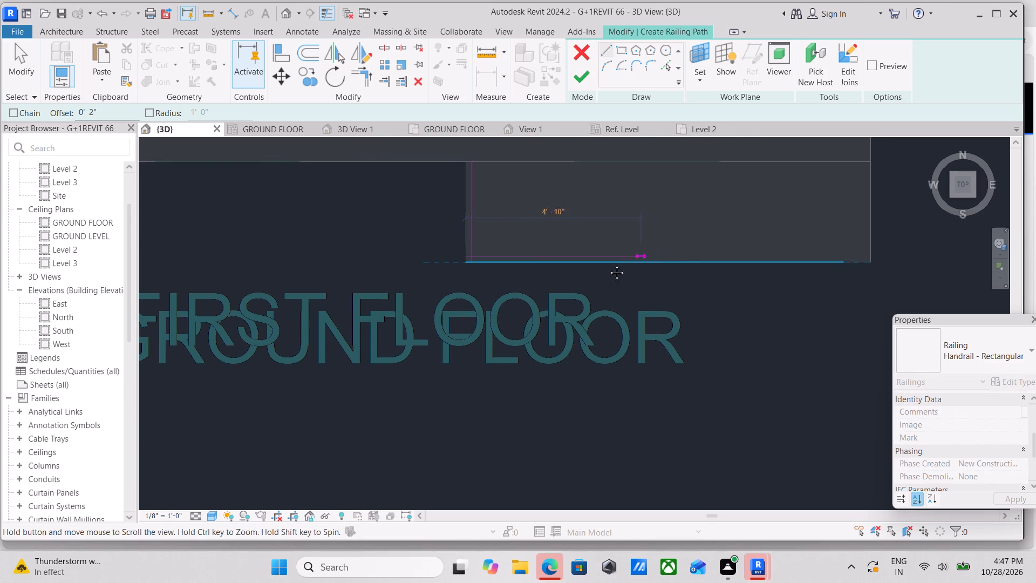
{"action": "middle_click_drag", "start_coordinate": [609, 265], "coordinate": [513, 264]}
{"action": "left_click", "coordinate": [746, 262]}
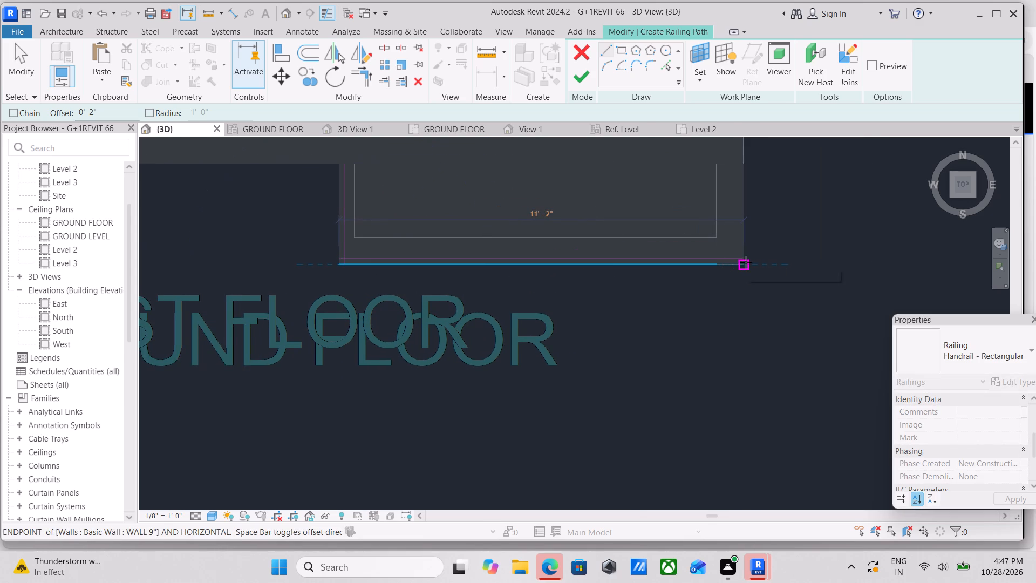
{"action": "left_click", "coordinate": [743, 265]}
{"action": "middle_click_drag", "start_coordinate": [738, 172], "coordinate": [738, 203]}
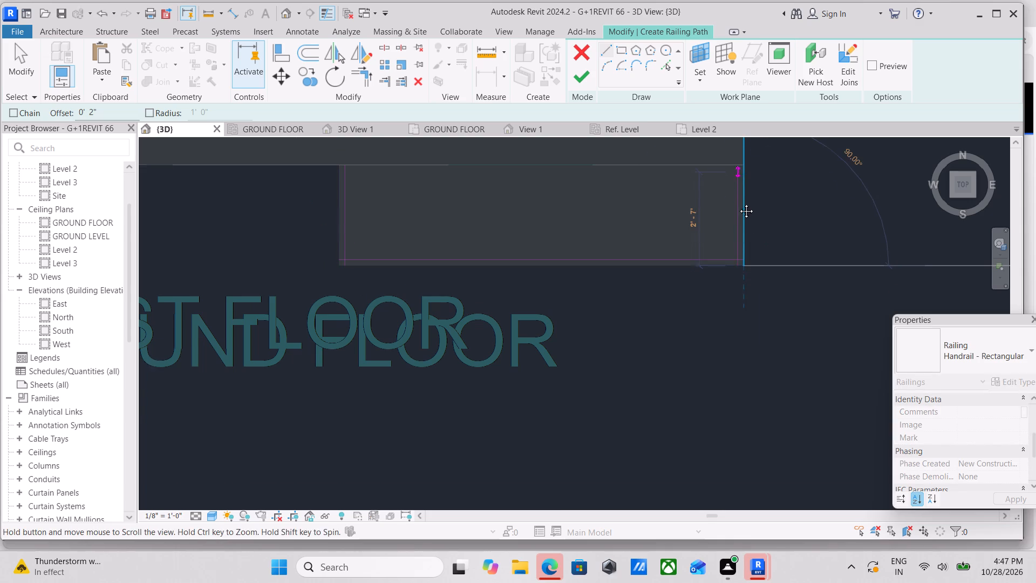
{"action": "middle_click_drag", "start_coordinate": [738, 203], "coordinate": [738, 224]}
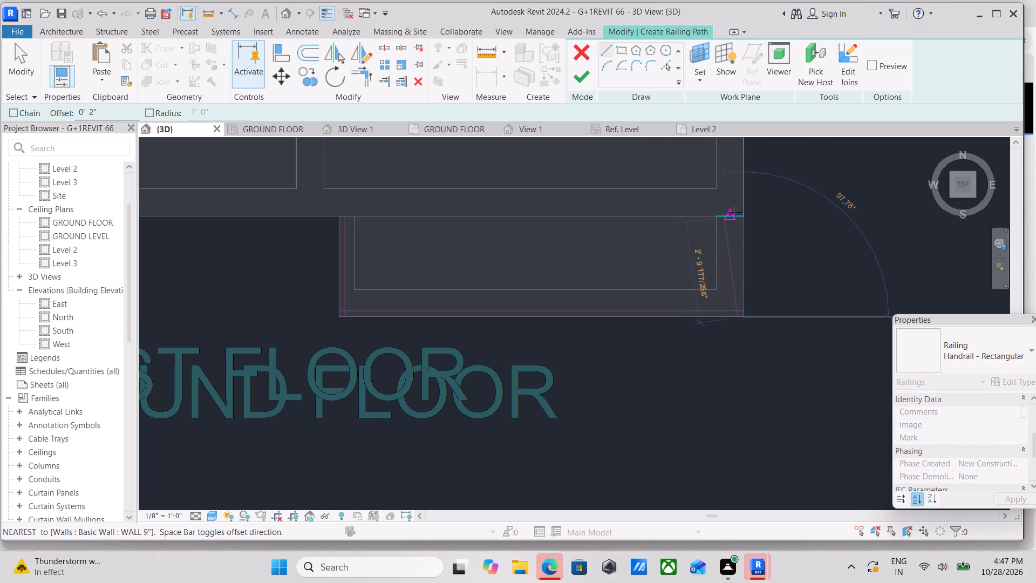
{"action": "scroll", "coordinate": [737, 212], "scroll_direction": "up", "scroll_amount": 3}
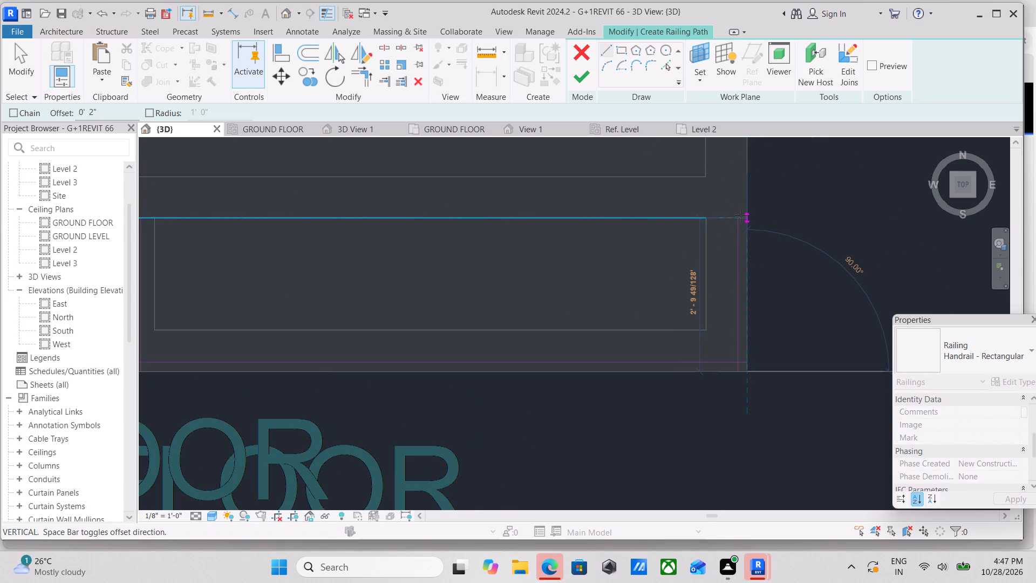
{"action": "left_click", "coordinate": [742, 214]}
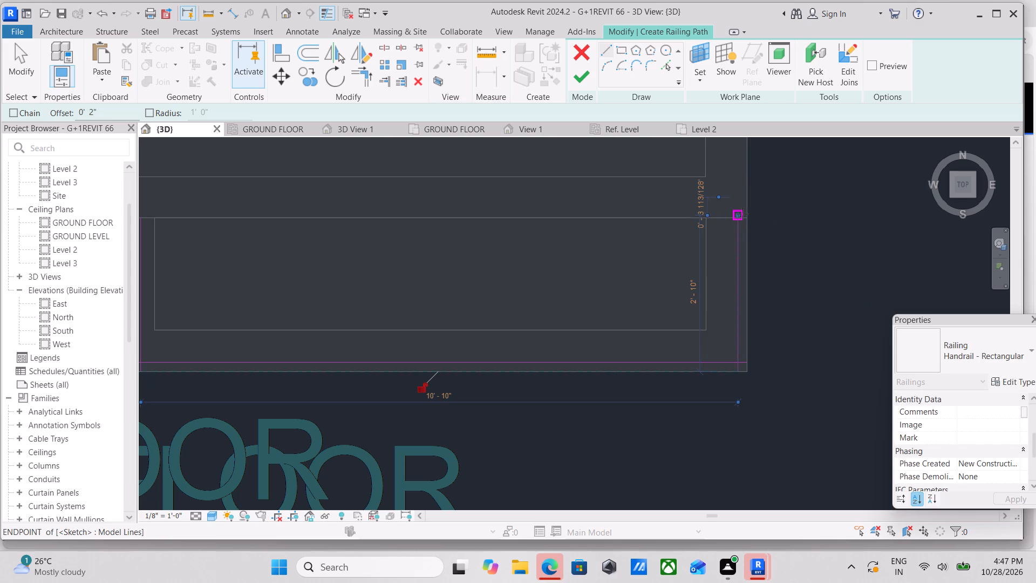
{"action": "key", "text": "Escape"}
{"action": "key", "text": "Escape"}
Trim the railing path lines to meet at the southwest and southeast corners of the front projection.
{"action": "scroll", "coordinate": [475, 239], "scroll_direction": "down", "scroll_amount": 1}
{"action": "middle_click_drag", "start_coordinate": [479, 238], "coordinate": [539, 214]}
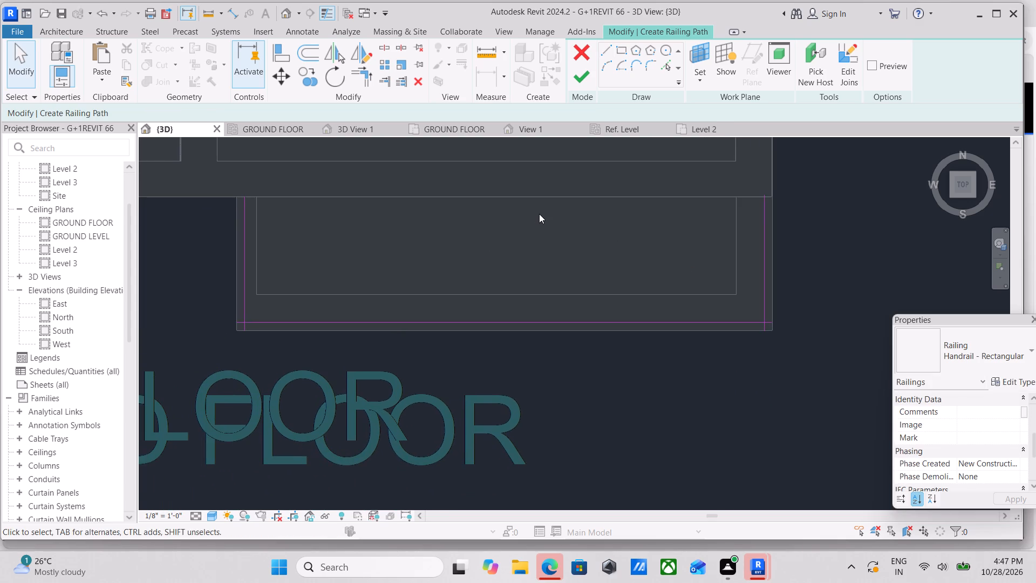
{"action": "type", "text": "tr"}
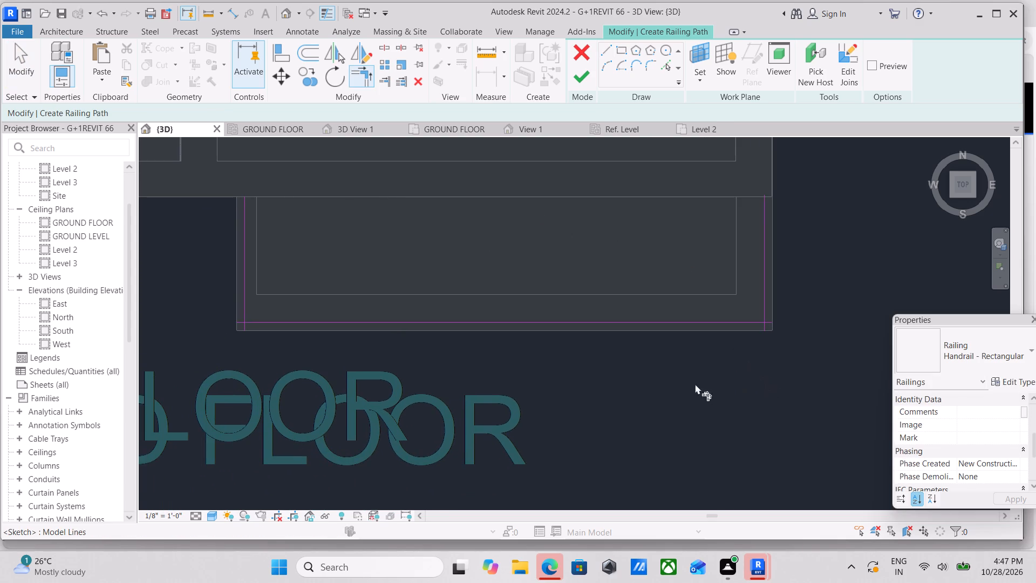
{"action": "scroll", "coordinate": [256, 296], "scroll_direction": "up", "scroll_amount": 2}
{"action": "left_click", "coordinate": [249, 289]}
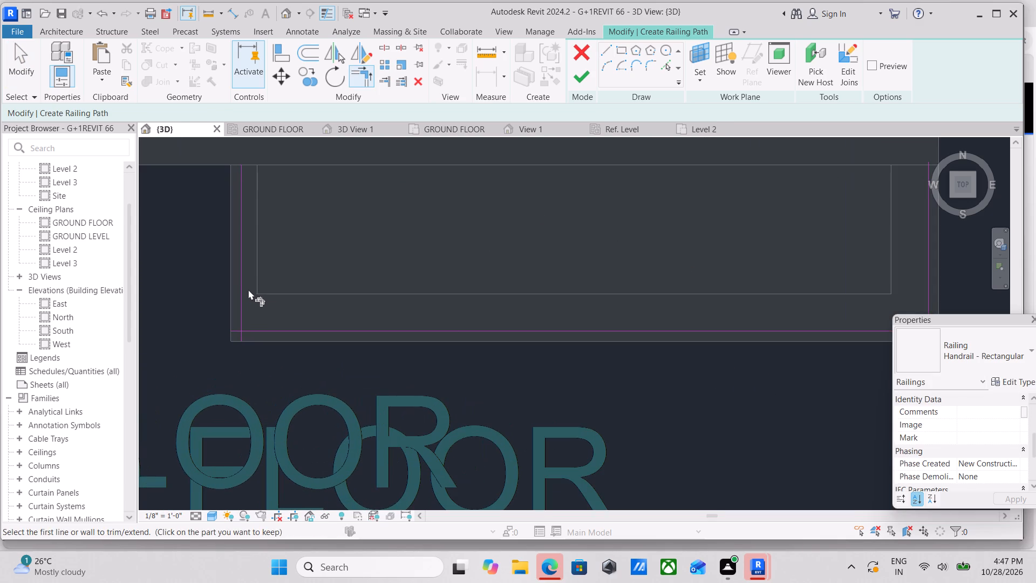
{"action": "left_click", "coordinate": [243, 283]}
{"action": "left_click", "coordinate": [259, 328]}
{"action": "scroll", "coordinate": [336, 291], "scroll_direction": "down", "scroll_amount": 1}
{"action": "middle_click_drag", "start_coordinate": [336, 291], "coordinate": [90, 303]}
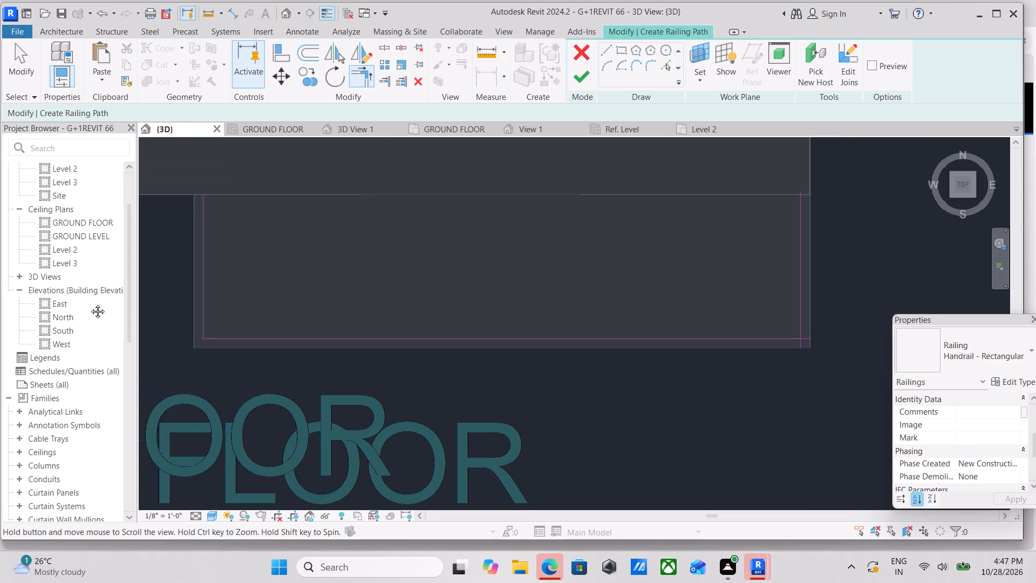
{"action": "middle_click_drag", "start_coordinate": [90, 303], "coordinate": [0, 301]}
{"action": "left_click", "coordinate": [490, 333]}
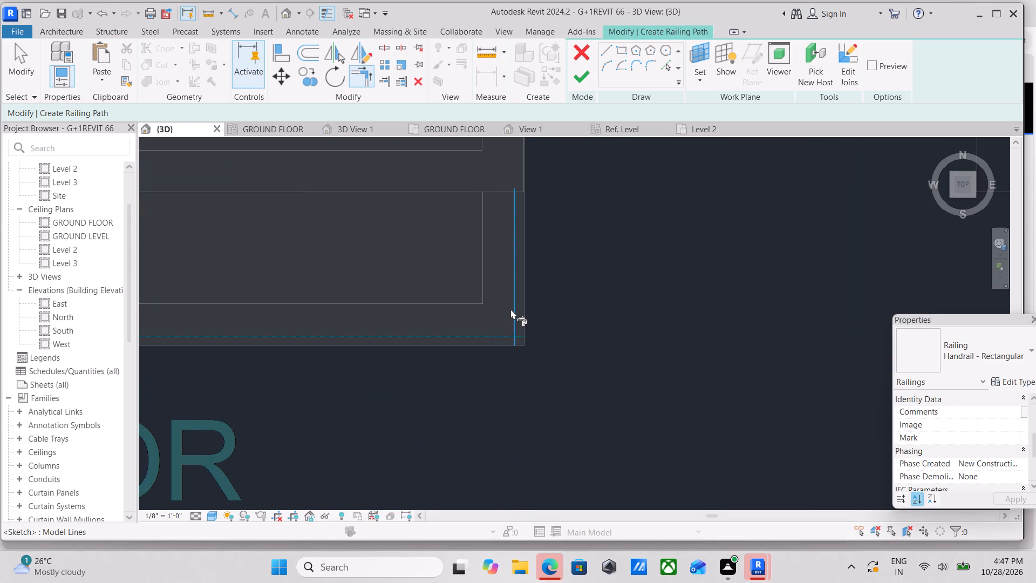
{"action": "left_click", "coordinate": [510, 309]}
{"action": "scroll", "coordinate": [516, 306], "scroll_direction": "down", "scroll_amount": 2}
{"action": "middle_click_drag", "start_coordinate": [518, 306], "coordinate": [608, 311]}
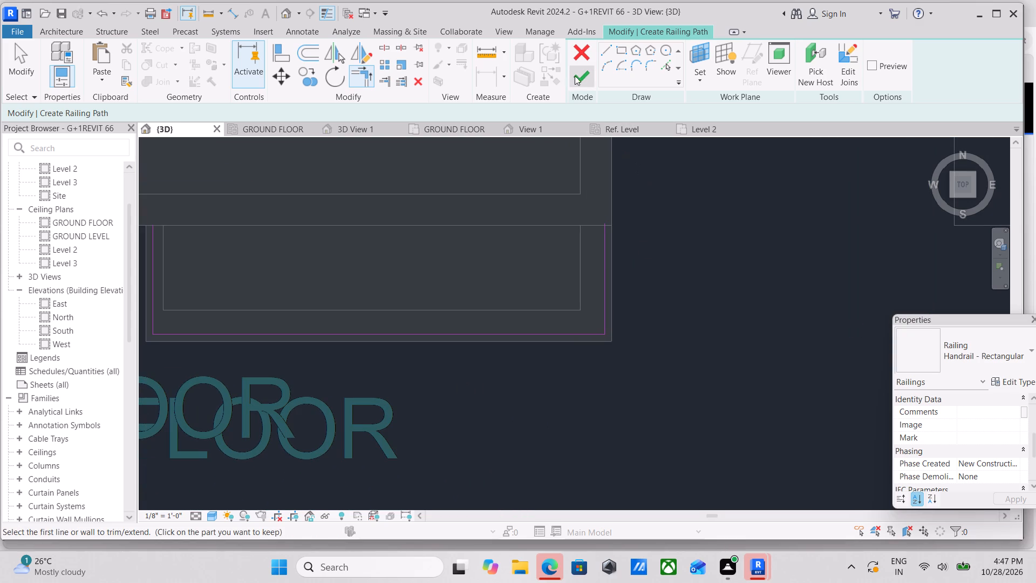
Finish the railing path sketch to generate the Handrail - Rectangular railing around the front projection.
{"action": "left_click", "coordinate": [580, 72]}
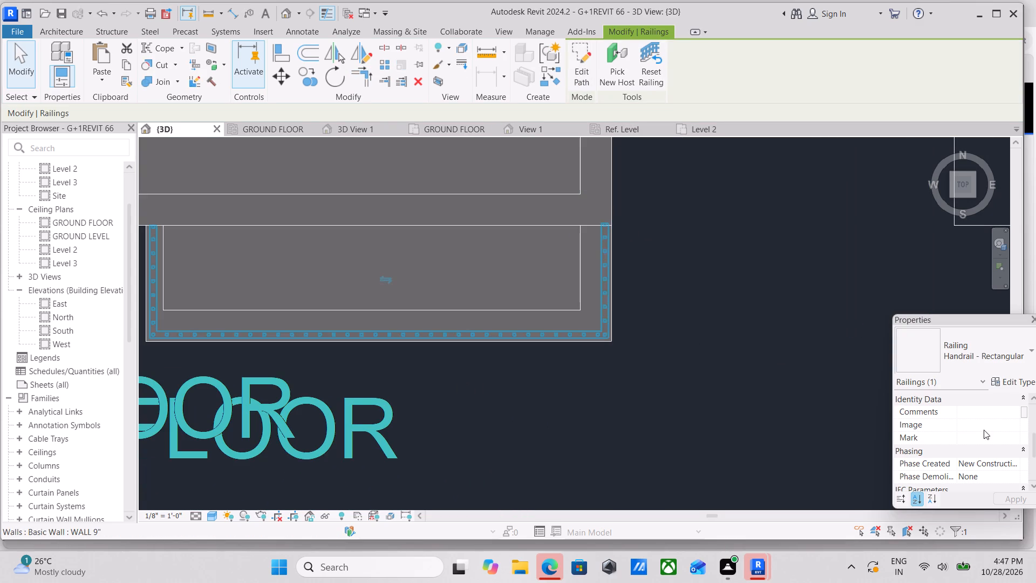
{"action": "scroll", "coordinate": [984, 430], "scroll_direction": "down", "scroll_amount": 3}
{"action": "scroll", "coordinate": [728, 437], "scroll_direction": "down", "scroll_amount": 2}
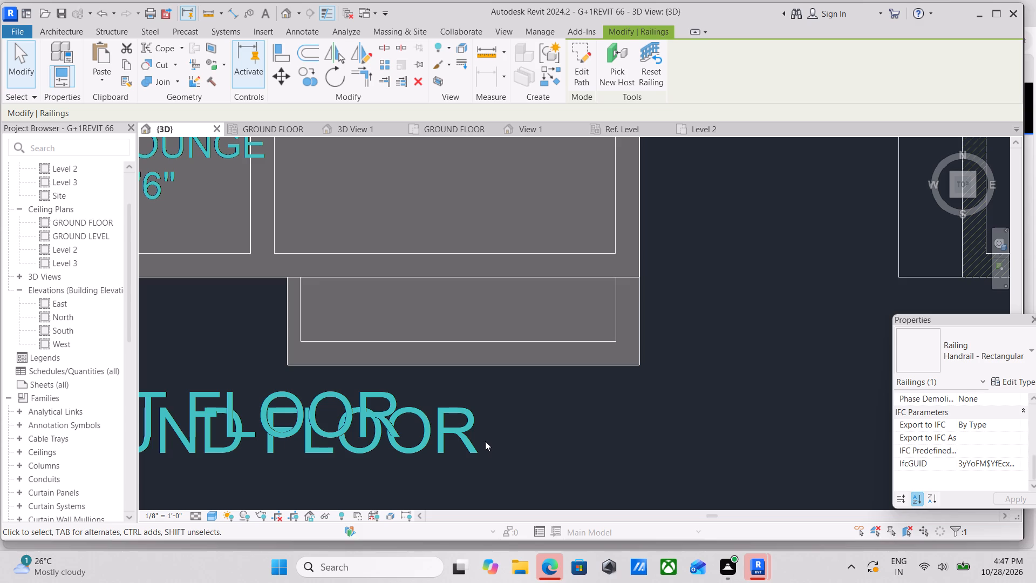
{"action": "middle_click_drag", "start_coordinate": [485, 441], "coordinate": [638, 181], "text": "shift"}
{"action": "middle_click_drag", "start_coordinate": [515, 329], "coordinate": [427, 365], "text": "shift"}
{"action": "scroll", "coordinate": [367, 382], "scroll_direction": "down", "scroll_amount": 4}
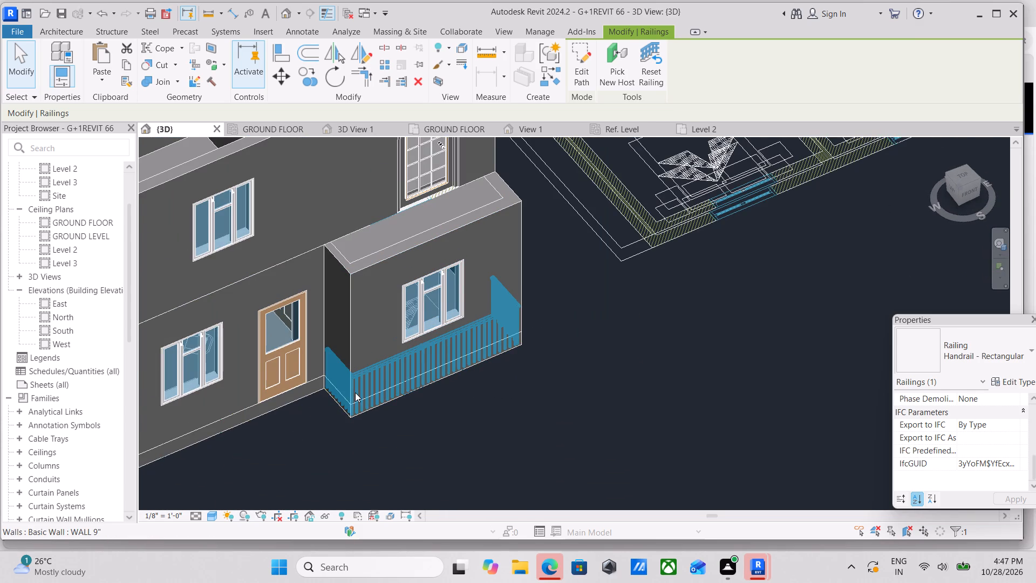
Isolate the new front projection railing by filtering the selection to Railings, and set its base level to Level 2.
{"action": "left_click", "coordinate": [350, 393]}
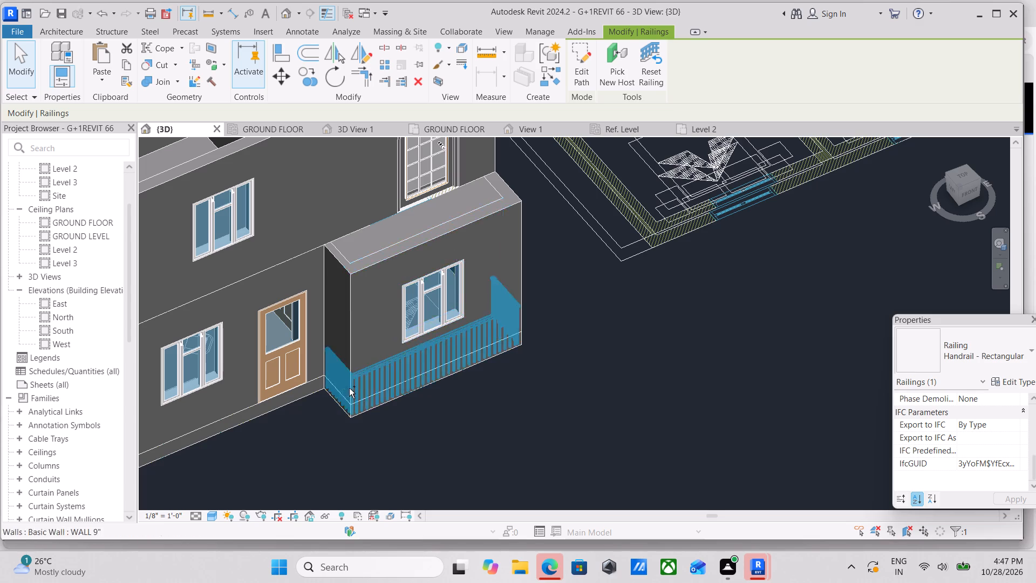
{"action": "left_click", "coordinate": [349, 393], "text": "ctrl"}
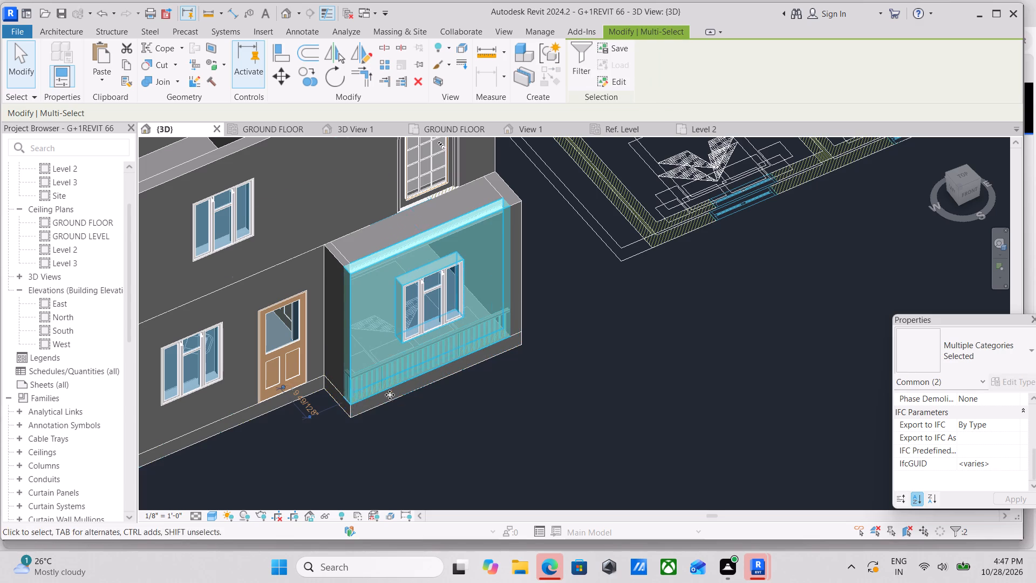
{"action": "left_click", "coordinate": [407, 396]}
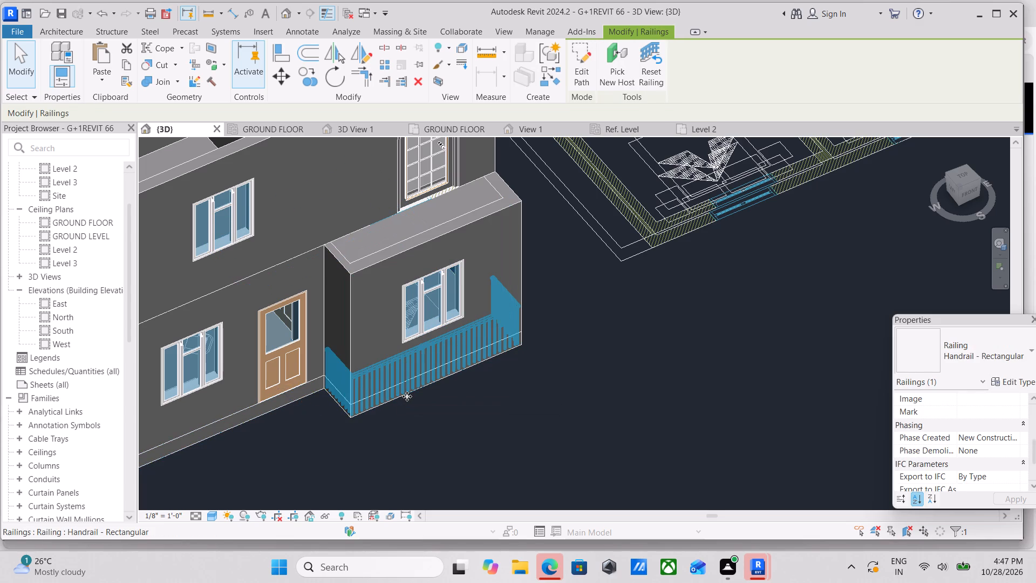
{"action": "left_click", "coordinate": [412, 394]}
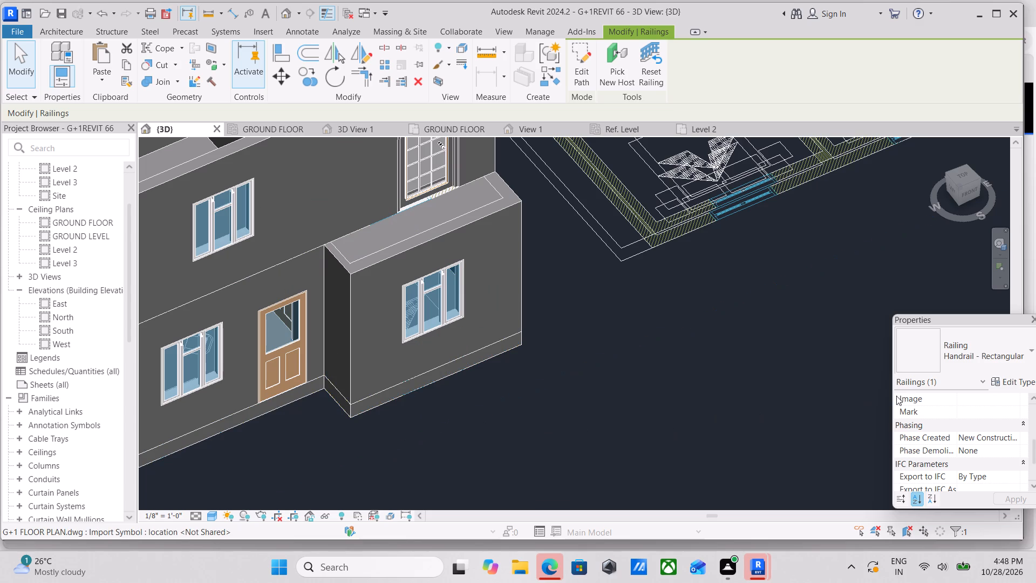
{"action": "scroll", "coordinate": [1000, 409], "scroll_direction": "down", "scroll_amount": 3}
{"action": "scroll", "coordinate": [997, 443], "scroll_direction": "up", "scroll_amount": 3}
{"action": "scroll", "coordinate": [459, 408], "scroll_direction": "up", "scroll_amount": 3}
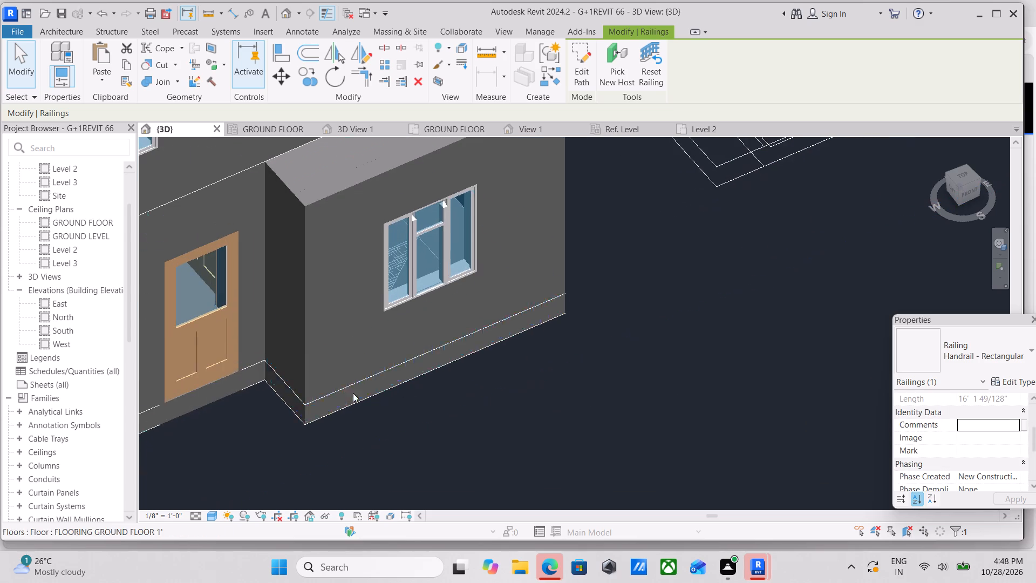
{"action": "key", "text": "grave"}
{"action": "left_click_drag", "start_coordinate": [609, 295], "coordinate": [509, 308]}
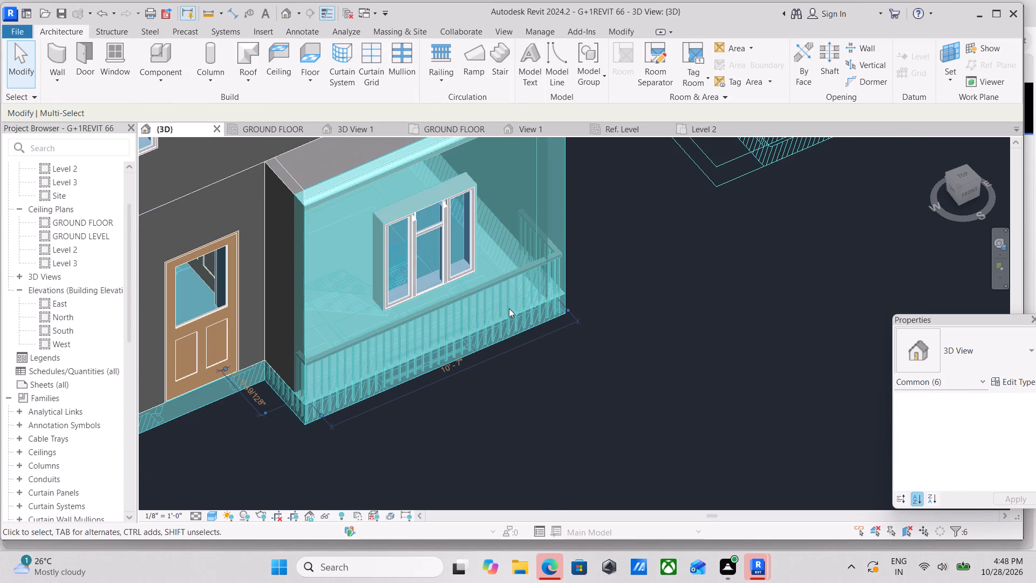
{"action": "left_click", "coordinate": [584, 55]}
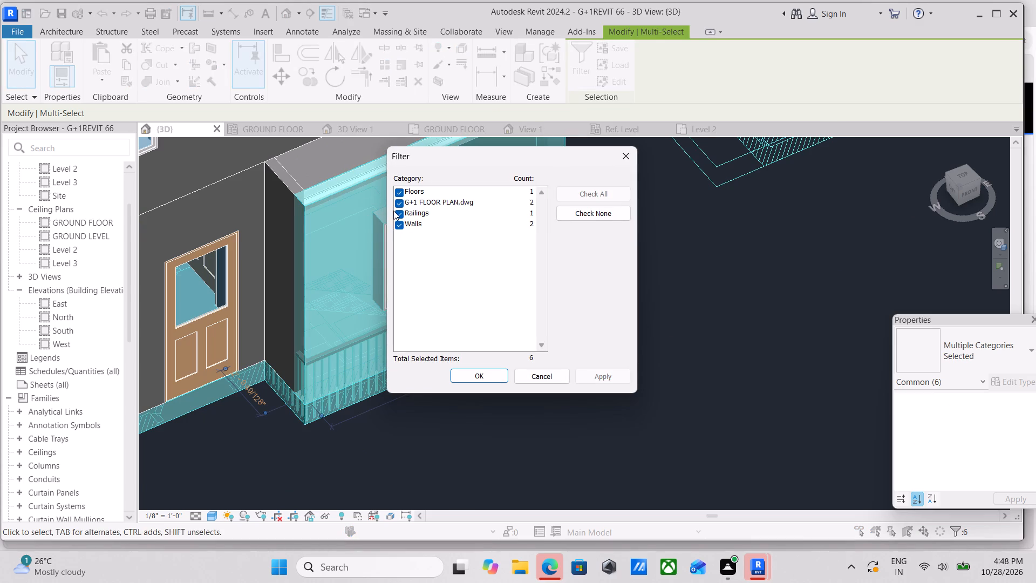
{"action": "left_click", "coordinate": [591, 213]}
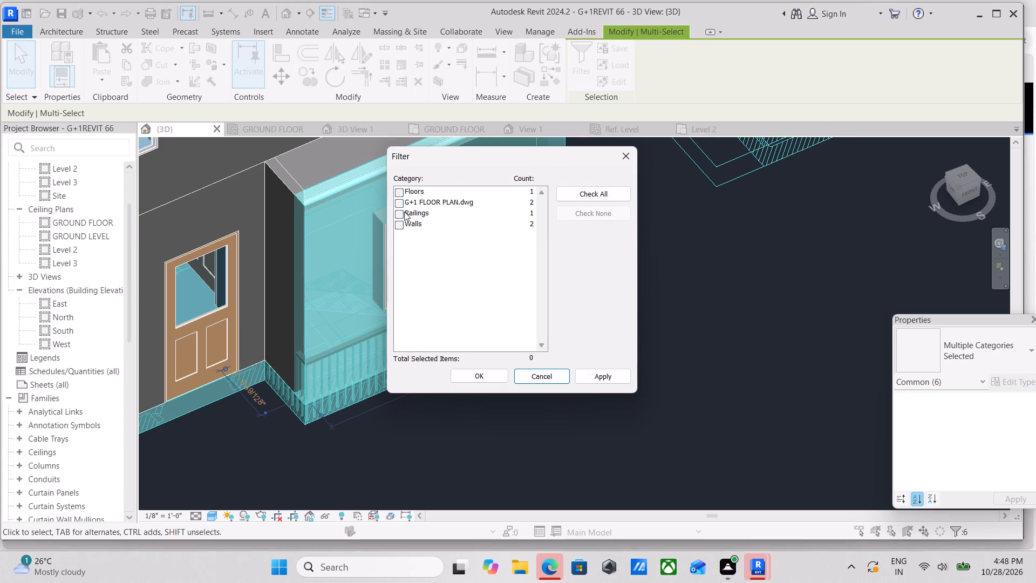
{"action": "left_click", "coordinate": [399, 213]}
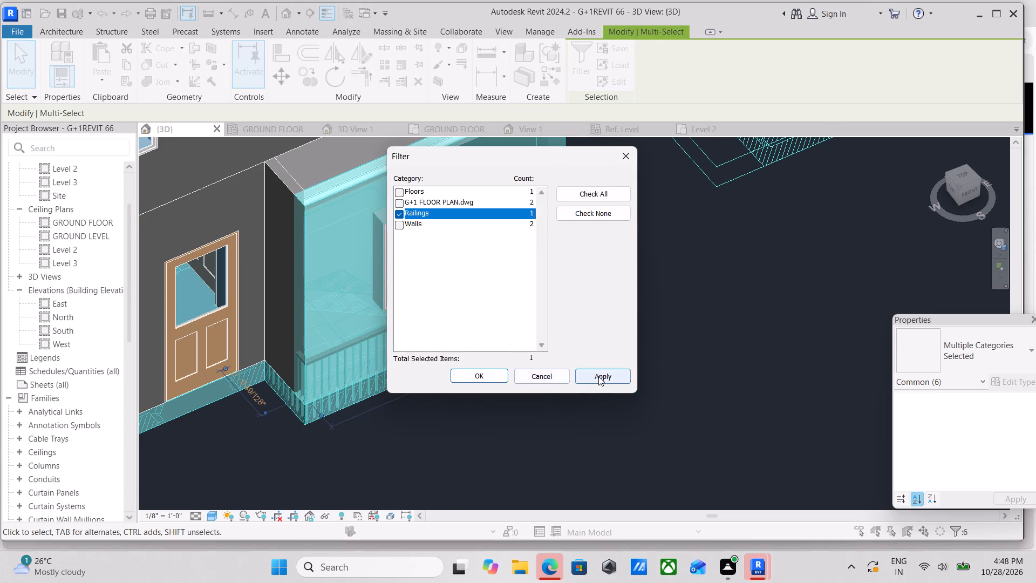
{"action": "left_click", "coordinate": [599, 375]}
{"action": "left_click", "coordinate": [479, 373]}
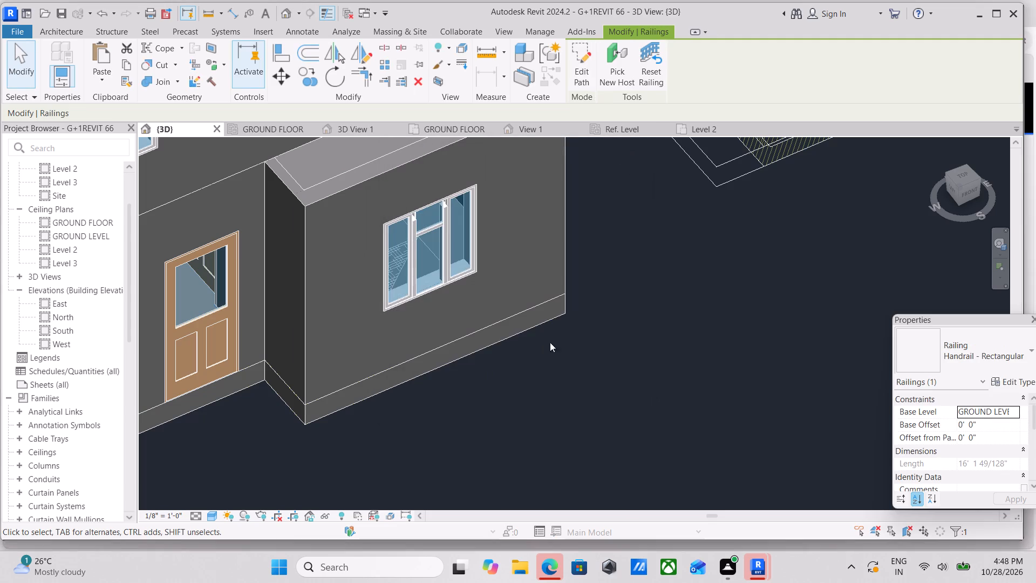
{"action": "left_click", "coordinate": [1011, 411]}
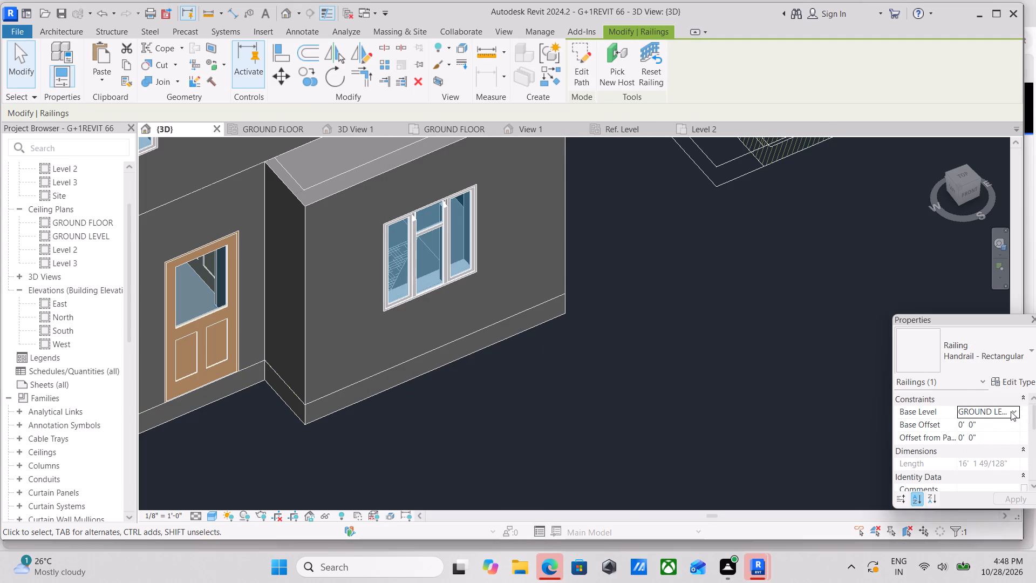
{"action": "left_click", "coordinate": [975, 455]}
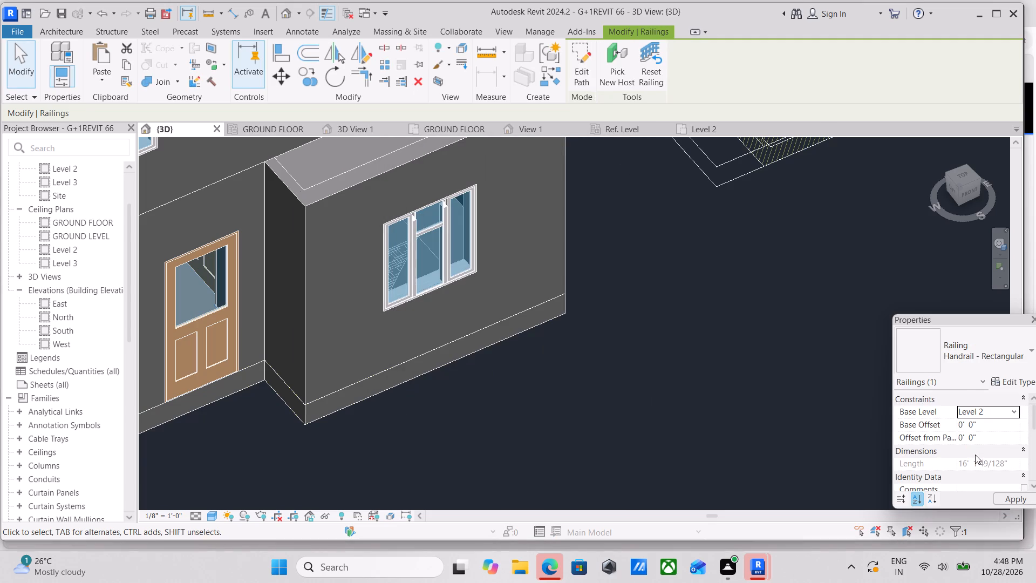
{"action": "scroll", "coordinate": [562, 368], "scroll_direction": "down", "scroll_amount": 4}
{"action": "middle_click_drag", "start_coordinate": [562, 384], "coordinate": [564, 417]}
{"action": "key", "text": "Escape"}
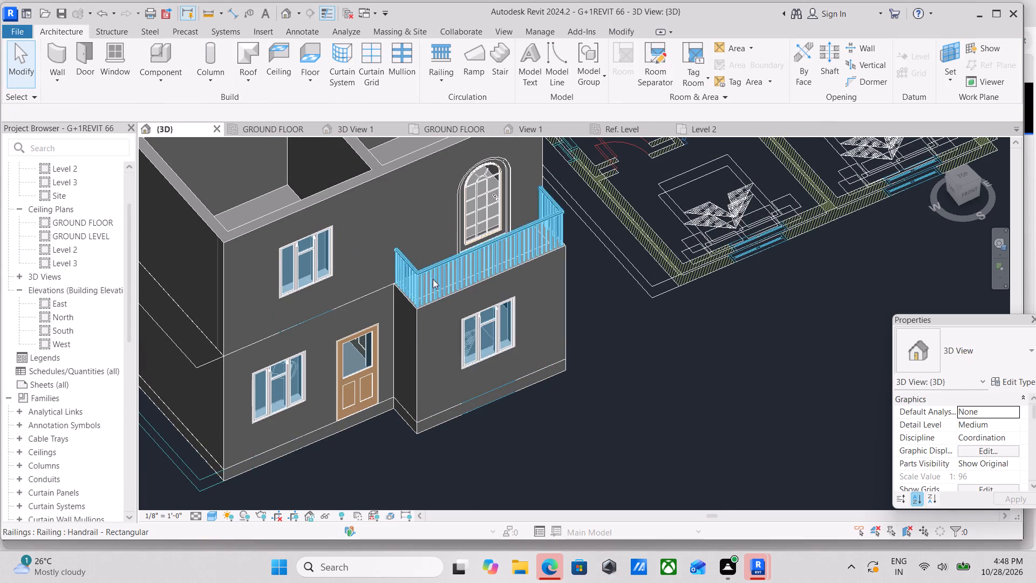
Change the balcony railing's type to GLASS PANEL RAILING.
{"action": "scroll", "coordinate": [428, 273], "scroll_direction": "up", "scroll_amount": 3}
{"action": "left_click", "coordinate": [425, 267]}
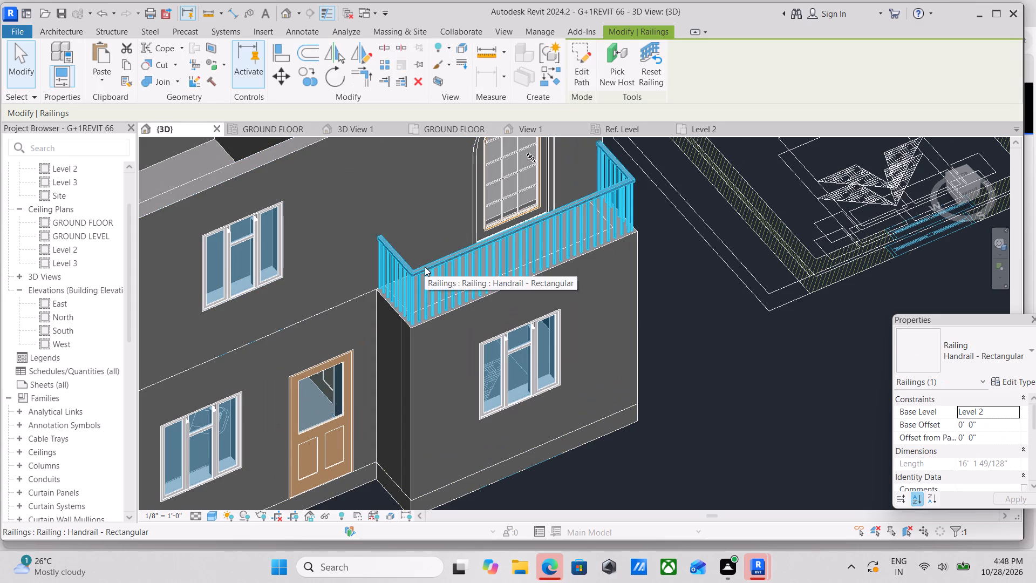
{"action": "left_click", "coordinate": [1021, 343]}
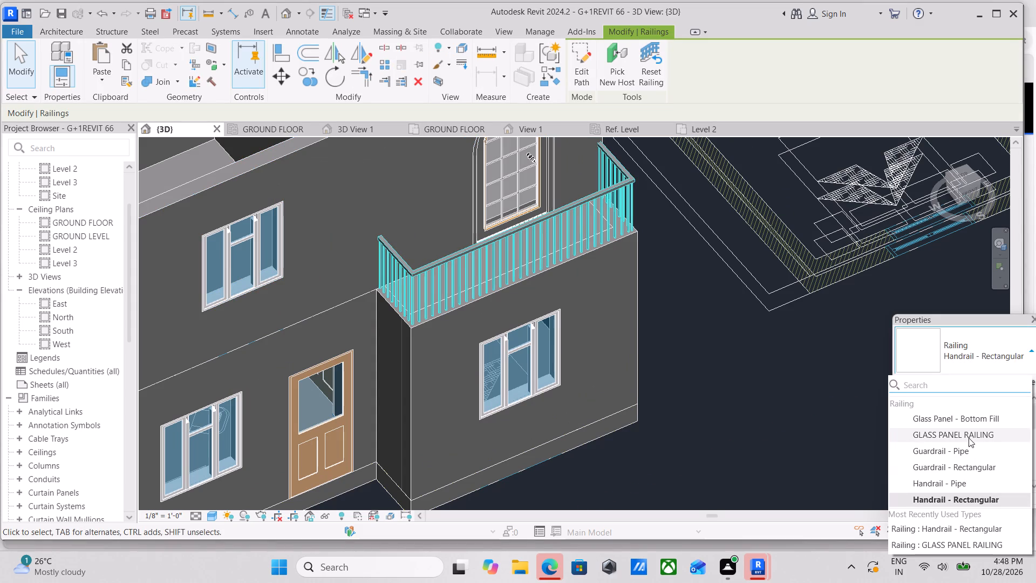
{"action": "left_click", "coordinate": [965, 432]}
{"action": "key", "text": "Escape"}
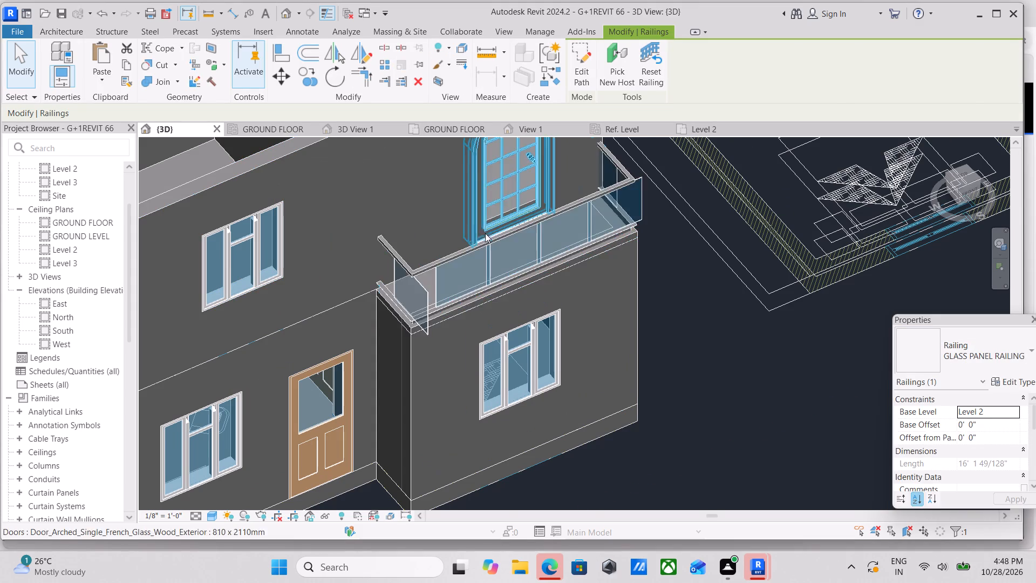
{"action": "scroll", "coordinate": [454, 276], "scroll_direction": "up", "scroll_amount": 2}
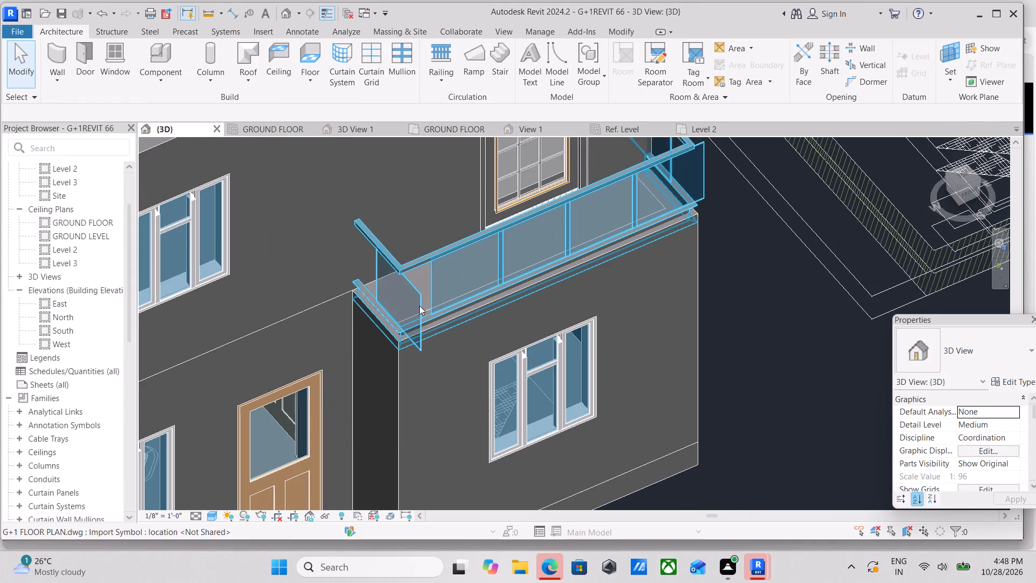
Change the balcony railing's type to Glass Panel - Bottom Fill.
{"action": "left_click", "coordinate": [419, 306]}
{"action": "scroll", "coordinate": [464, 282], "scroll_direction": "down", "scroll_amount": 2}
{"action": "middle_click_drag", "start_coordinate": [464, 282], "coordinate": [472, 334]}
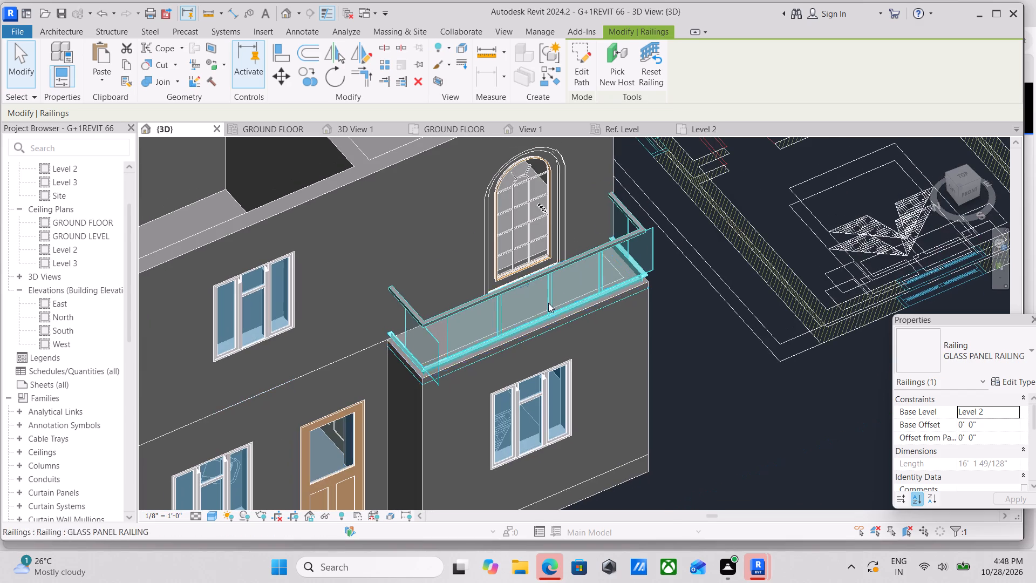
{"action": "left_click", "coordinate": [1012, 353]}
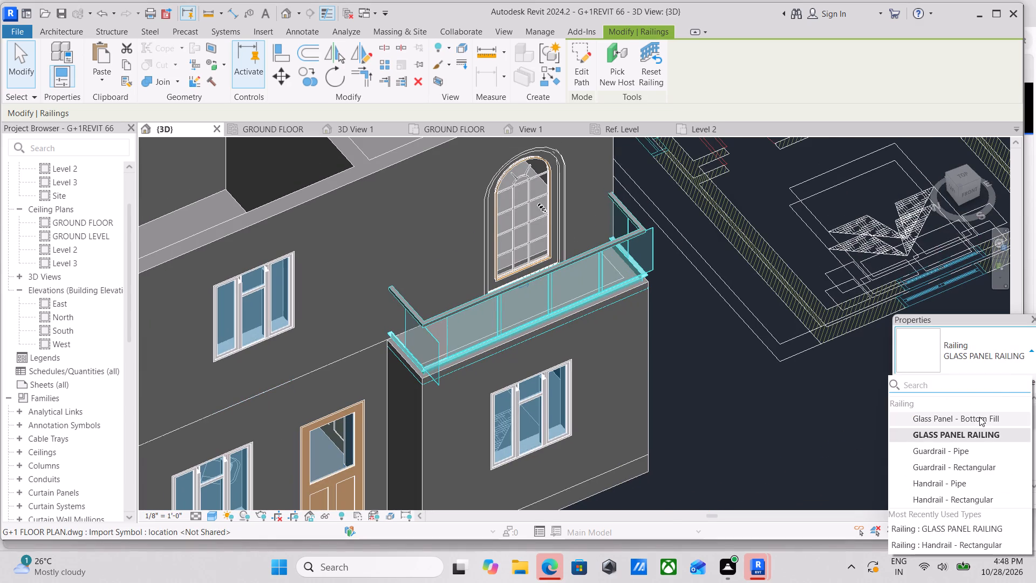
{"action": "left_click", "coordinate": [979, 417]}
{"action": "scroll", "coordinate": [589, 266], "scroll_direction": "up", "scroll_amount": 3}
{"action": "key", "text": "Escape"}
{"action": "key", "text": "Escape"}
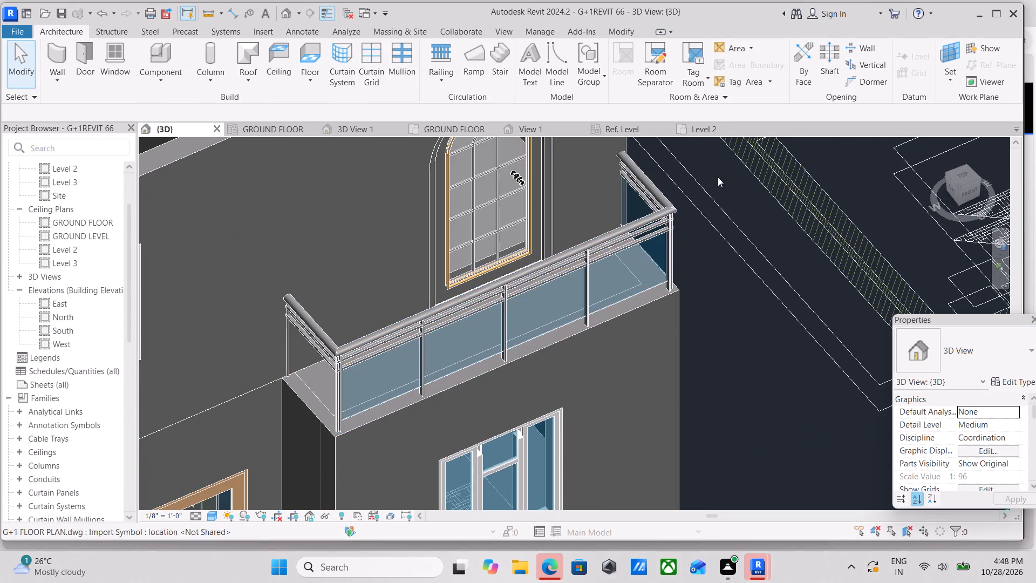
Nudge the arched glass door on Level 2 westward along the front wall, closer to the middle of the balcony.
{"action": "scroll", "coordinate": [751, 158], "scroll_direction": "down", "scroll_amount": 2}
{"action": "middle_click_drag", "start_coordinate": [595, 250], "coordinate": [565, 214]}
{"action": "scroll", "coordinate": [565, 214], "scroll_direction": "down", "scroll_amount": 4}
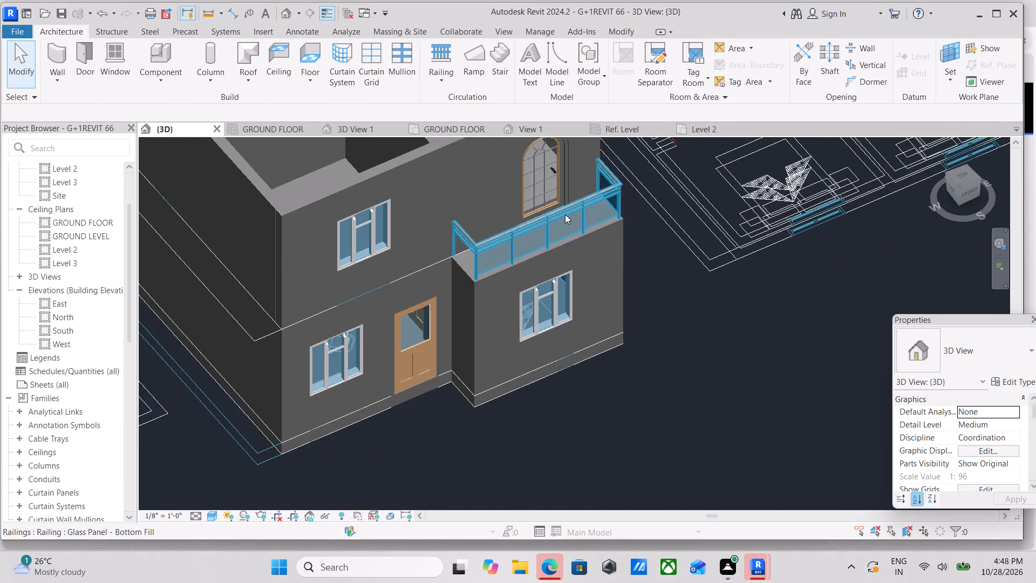
{"action": "middle_click_drag", "start_coordinate": [555, 293], "coordinate": [492, 175], "text": "shift"}
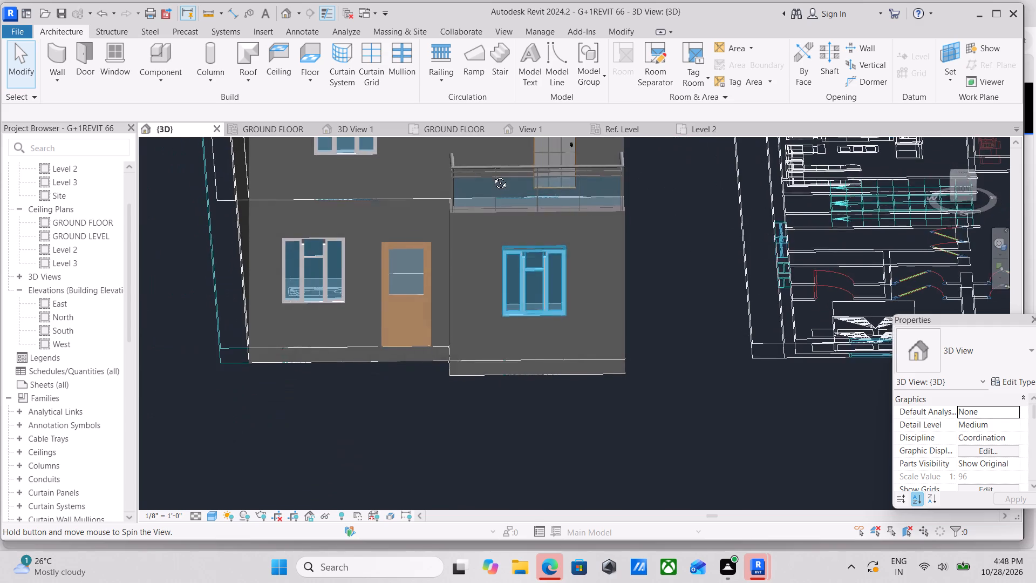
{"action": "middle_click_drag", "start_coordinate": [492, 175], "coordinate": [492, 169], "text": "shift"}
{"action": "middle_click_drag", "start_coordinate": [546, 215], "coordinate": [568, 279], "text": "shift"}
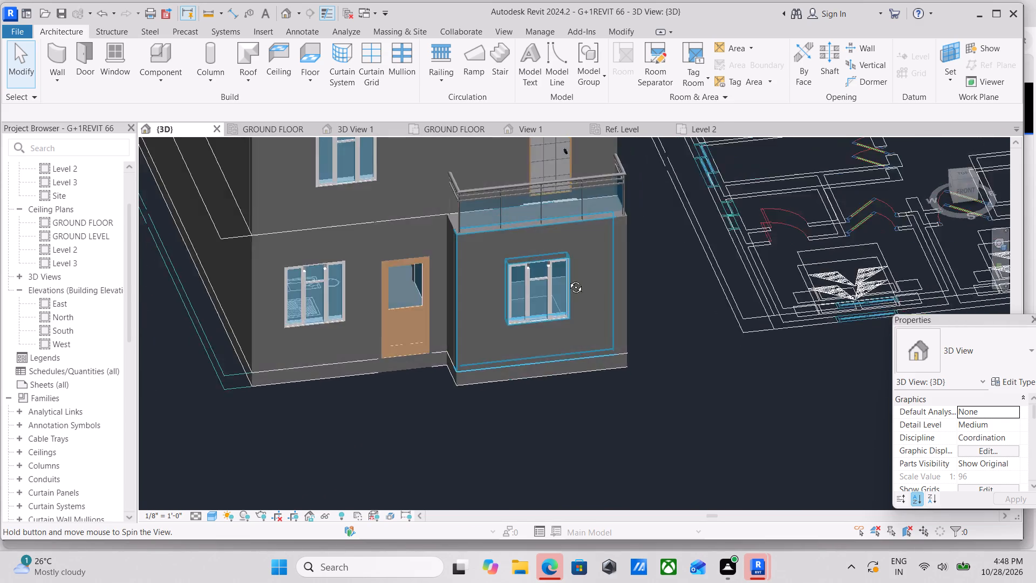
{"action": "middle_click_drag", "start_coordinate": [568, 279], "coordinate": [539, 327], "text": "shift"}
{"action": "scroll", "coordinate": [571, 234], "scroll_direction": "up", "scroll_amount": 2}
{"action": "middle_click_drag", "start_coordinate": [571, 240], "coordinate": [565, 350]}
{"action": "scroll", "coordinate": [565, 350], "scroll_direction": "up", "scroll_amount": 1}
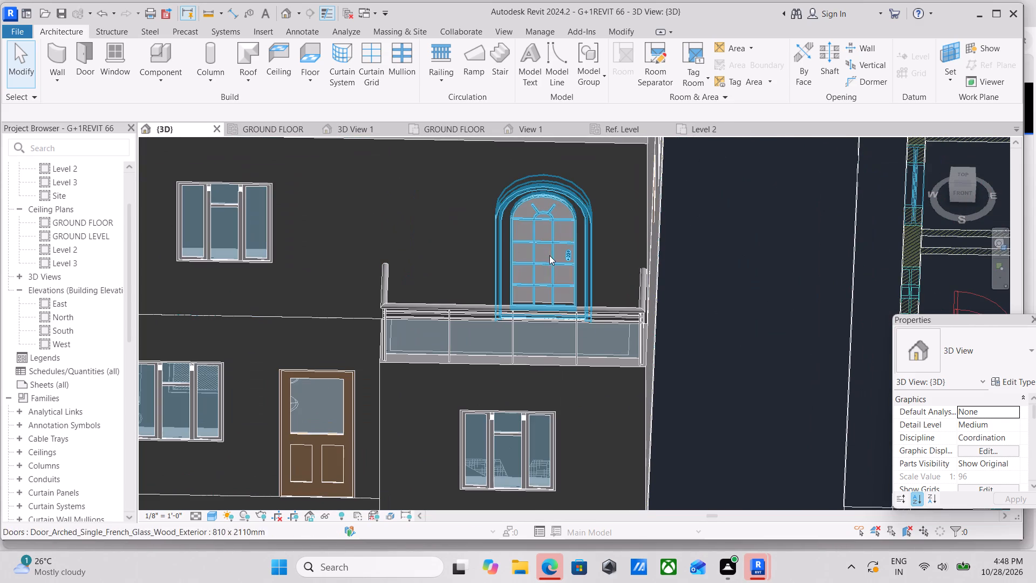
{"action": "left_click", "coordinate": [530, 253]}
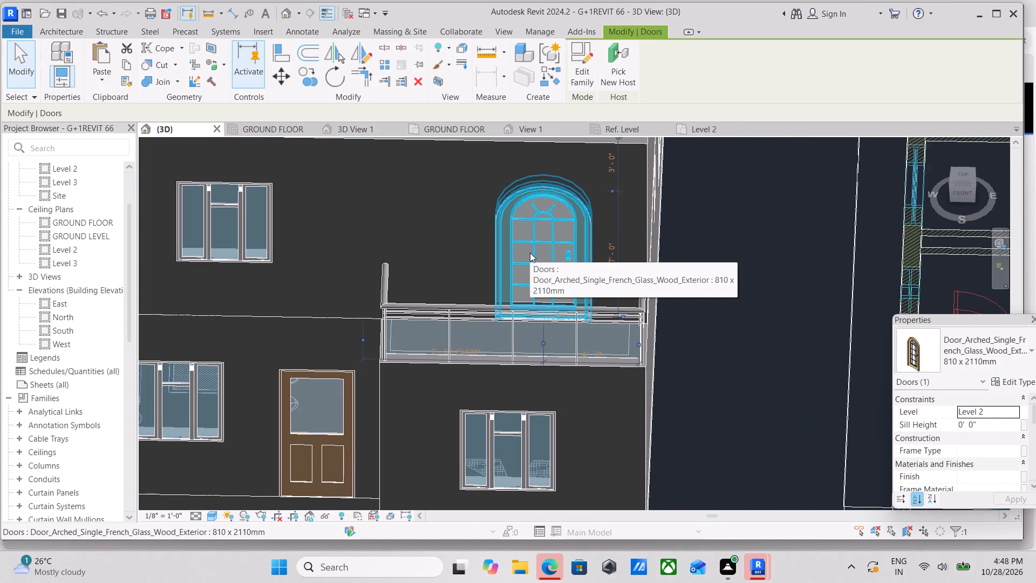
{"action": "key", "text": "Left"}
{"action": "key", "text": "Left"}
{"action": "key", "text": "Left"}
{"action": "key", "text": "Left"}
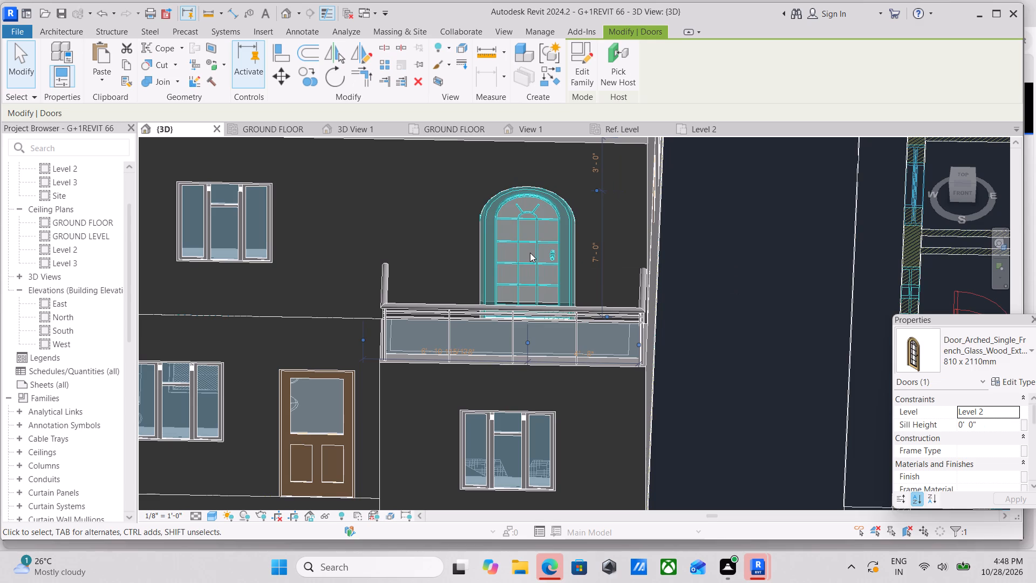
{"action": "key", "text": "Left"}
{"action": "key", "text": "Left"}
{"action": "key", "text": "Left"}
{"action": "scroll", "coordinate": [530, 253], "scroll_direction": "down", "scroll_amount": 4}
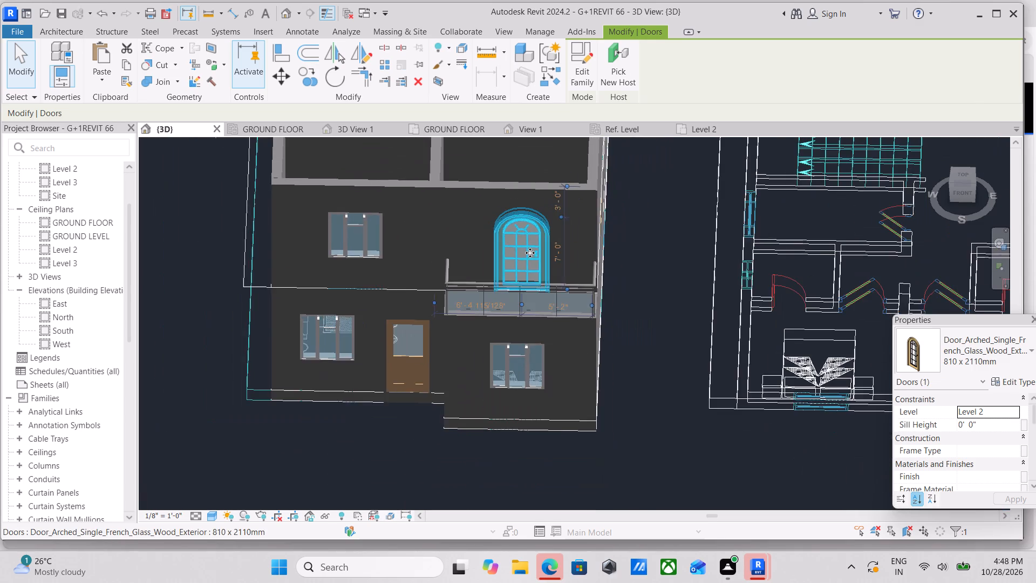
{"action": "key", "text": "Escape"}
Examine the balcony, its railing and the arched door from the front and both sides of the house.
{"action": "scroll", "coordinate": [530, 253], "scroll_direction": "down", "scroll_amount": 4}
{"action": "middle_click_drag", "start_coordinate": [471, 320], "coordinate": [485, 297], "text": "shift"}
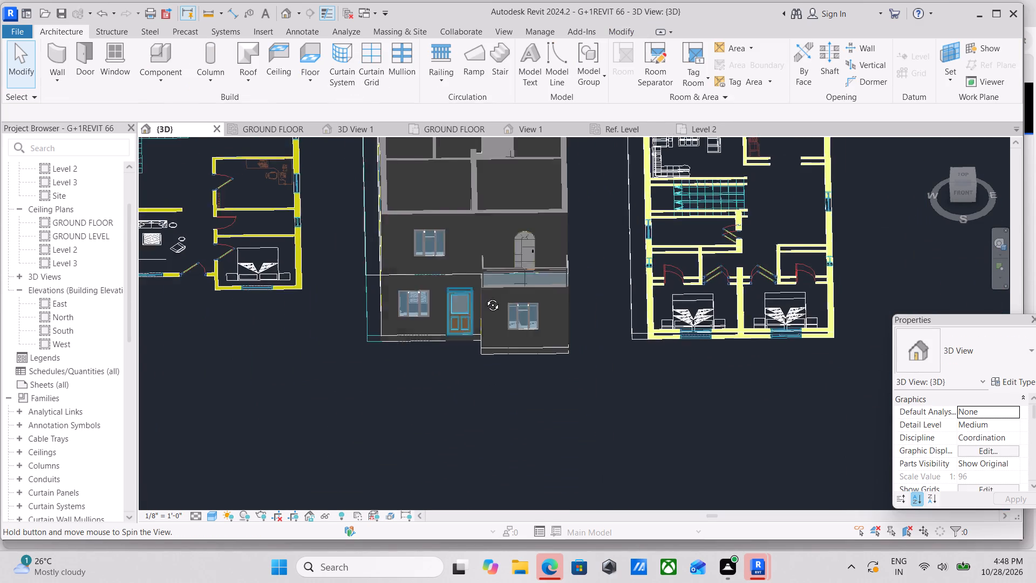
{"action": "middle_click_drag", "start_coordinate": [485, 297], "coordinate": [411, 258], "text": "shift"}
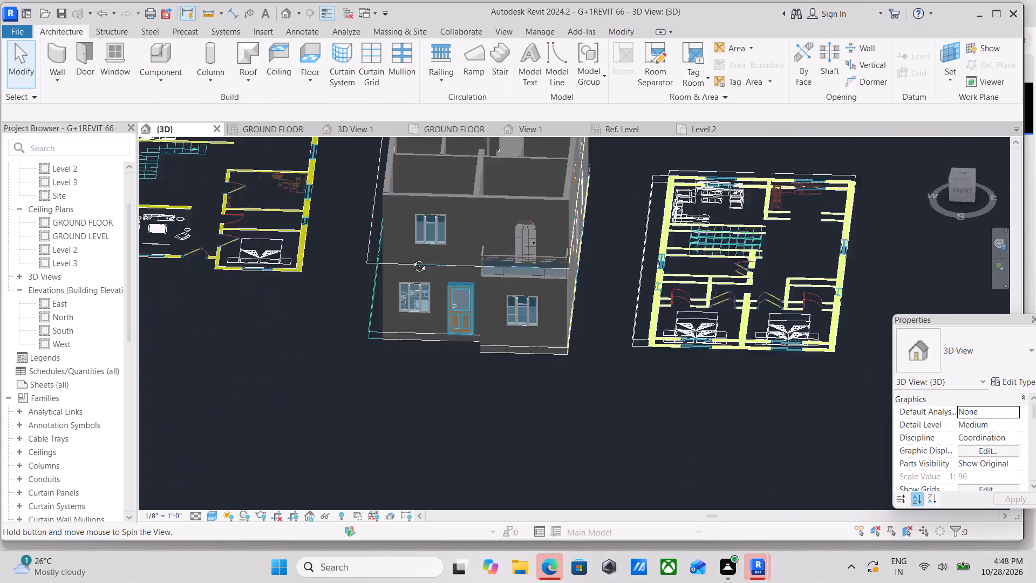
{"action": "middle_click_drag", "start_coordinate": [411, 258], "coordinate": [339, 250], "text": "shift"}
{"action": "scroll", "coordinate": [616, 296], "scroll_direction": "up", "scroll_amount": 3}
{"action": "middle_click_drag", "start_coordinate": [450, 275], "coordinate": [473, 248]}
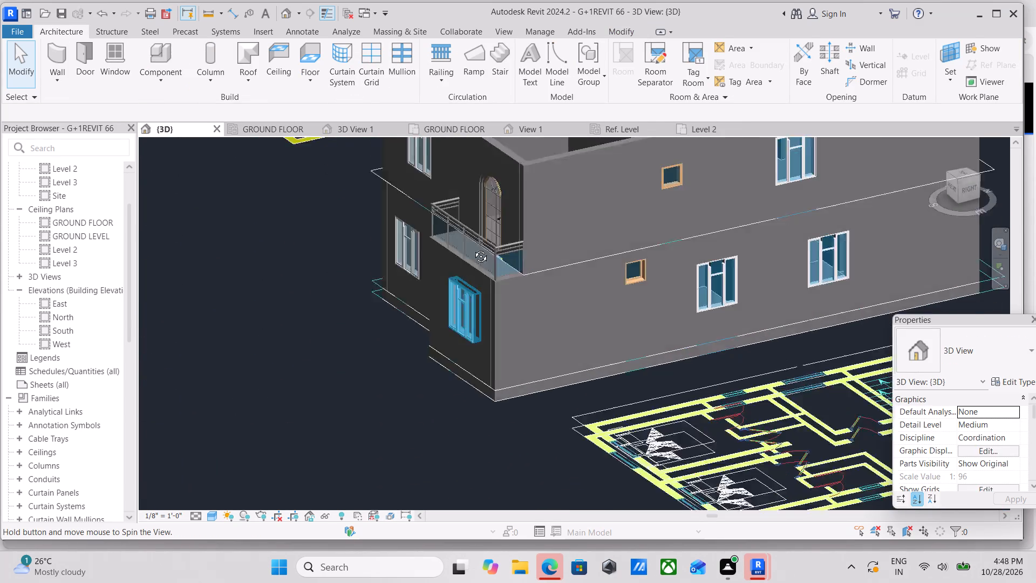
{"action": "middle_click_drag", "start_coordinate": [473, 248], "coordinate": [529, 187]}
{"action": "middle_click_drag", "start_coordinate": [448, 242], "coordinate": [563, 333], "text": "shift"}
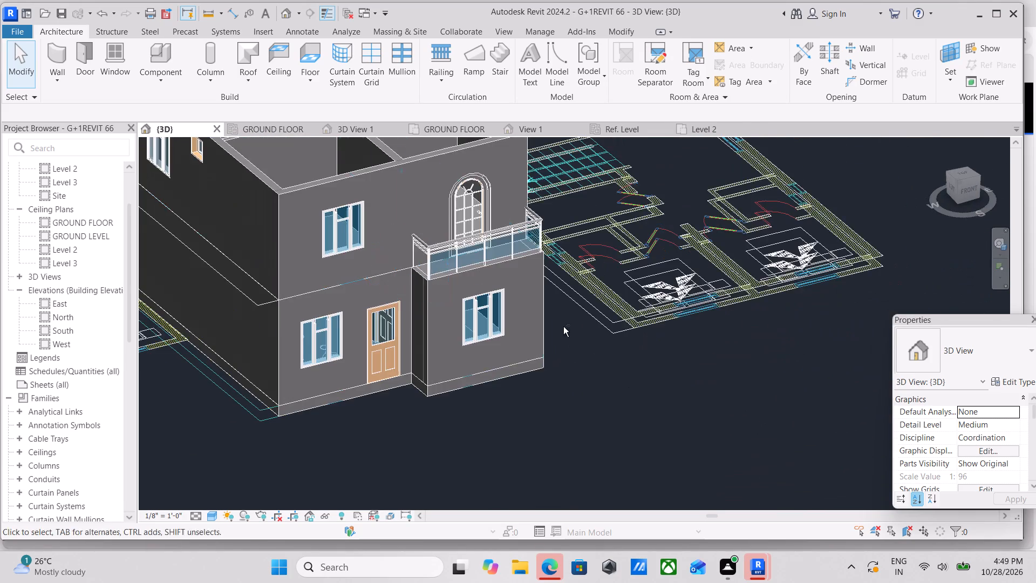
{"action": "middle_click_drag", "start_coordinate": [442, 266], "coordinate": [481, 320]}
{"action": "scroll", "coordinate": [424, 263], "scroll_direction": "up", "scroll_amount": 3}
{"action": "middle_click_drag", "start_coordinate": [381, 265], "coordinate": [334, 228], "text": "shift"}
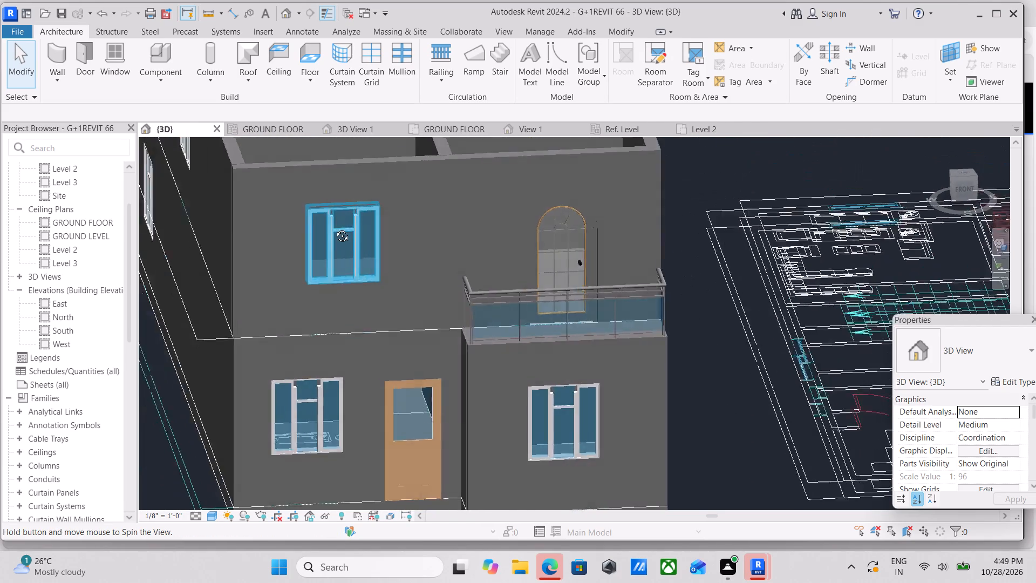
Nudge the Level 2 triple casement window westward along the front wall, roughly above the ground-floor window beside the entrance door.
{"action": "middle_click_drag", "start_coordinate": [334, 228], "coordinate": [322, 214], "text": "shift"}
{"action": "left_click", "coordinate": [333, 258]}
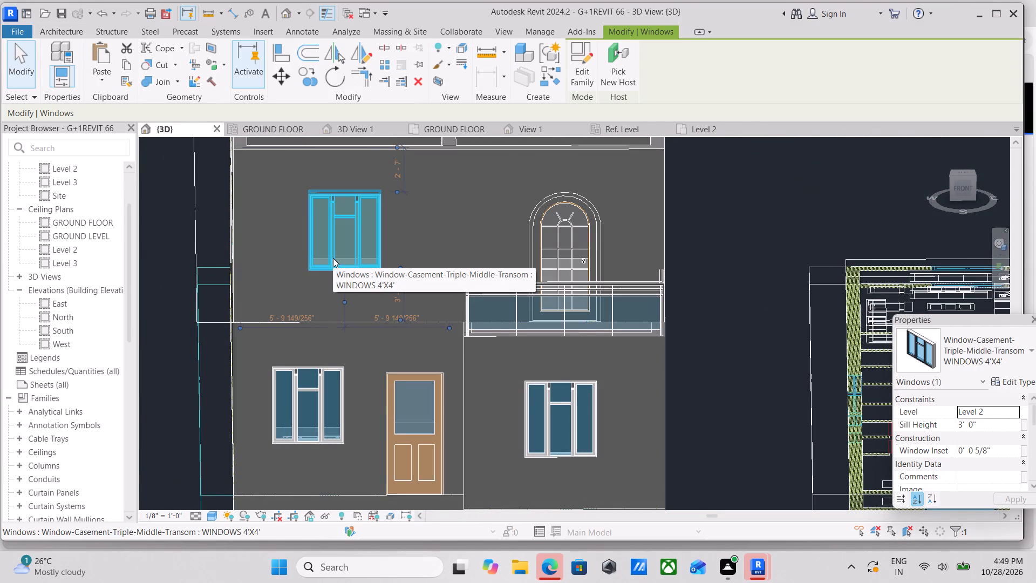
{"action": "key", "text": "Left"}
{"action": "key", "text": "Left"}
{"action": "key", "text": "Left"}
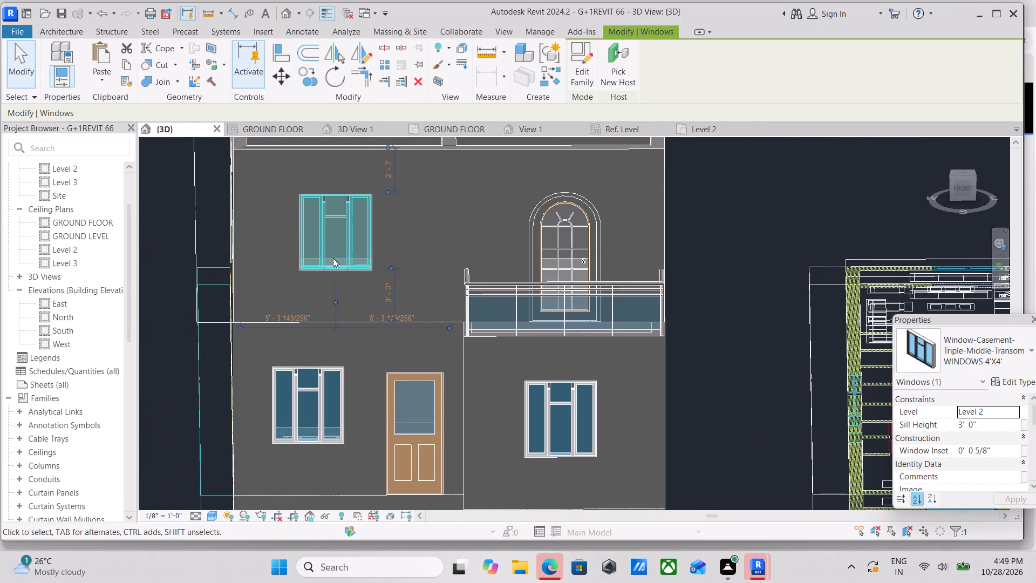
{"action": "key", "text": "Left"}
{"action": "key", "text": "Left"}
{"action": "key", "text": "Left"}
{"action": "key", "text": "Left"}
{"action": "key", "text": "Left"}
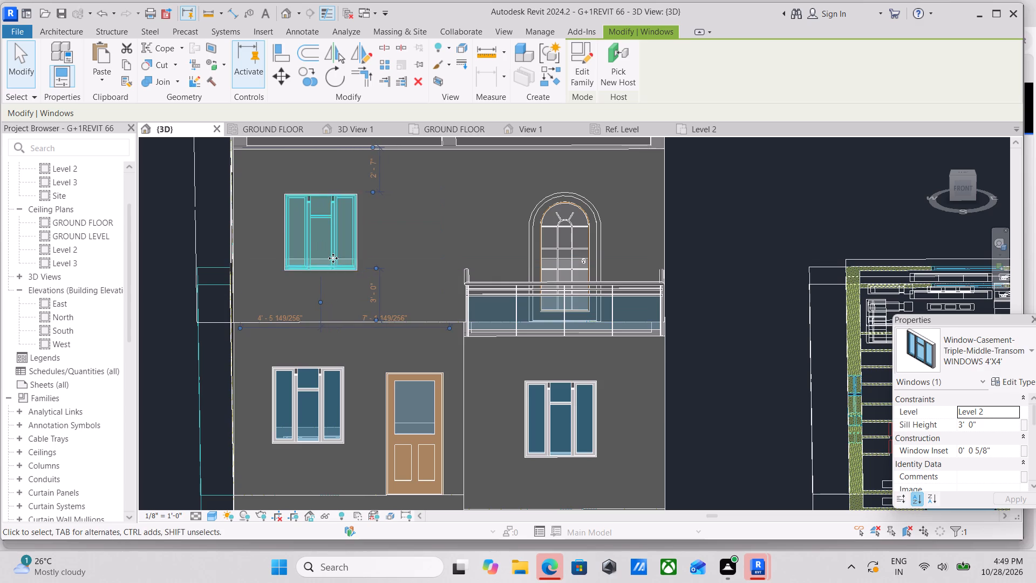
{"action": "key", "text": "Left"}
{"action": "key", "text": "Left"}
{"action": "key", "text": "Left"}
{"action": "key", "text": "Left"}
{"action": "key", "text": "Left"}
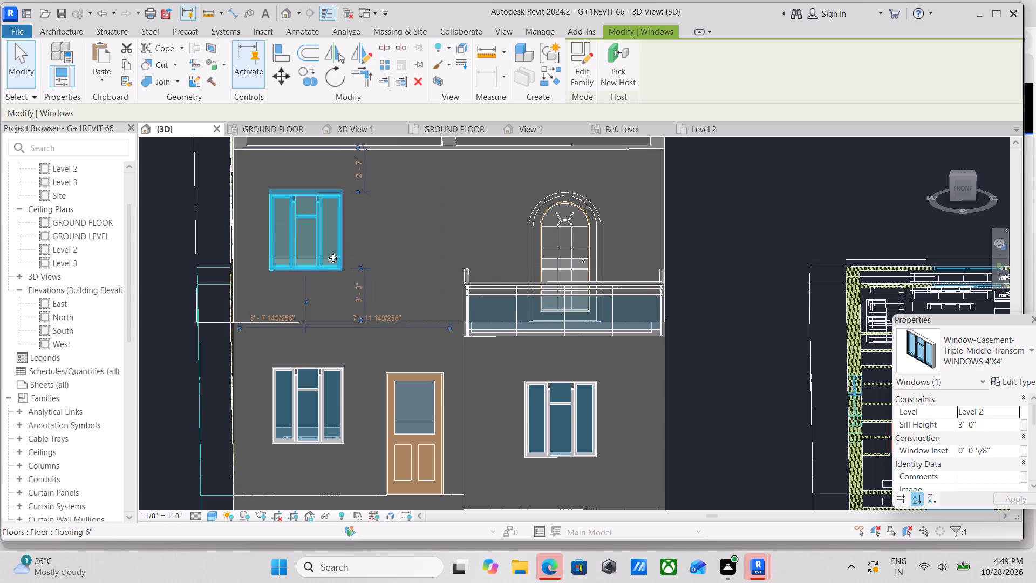
{"action": "key", "text": "Left"}
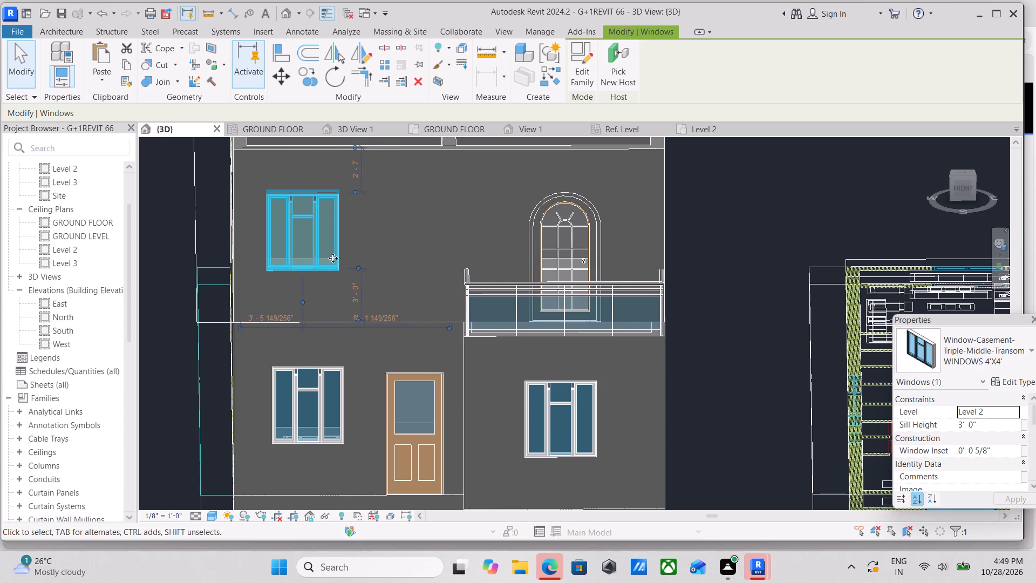
{"action": "key", "text": "Right"}
{"action": "key", "text": "Right"}
{"action": "key", "text": "Right"}
{"action": "key", "text": "Right"}
{"action": "key", "text": "Right"}
{"action": "key", "text": "Right"}
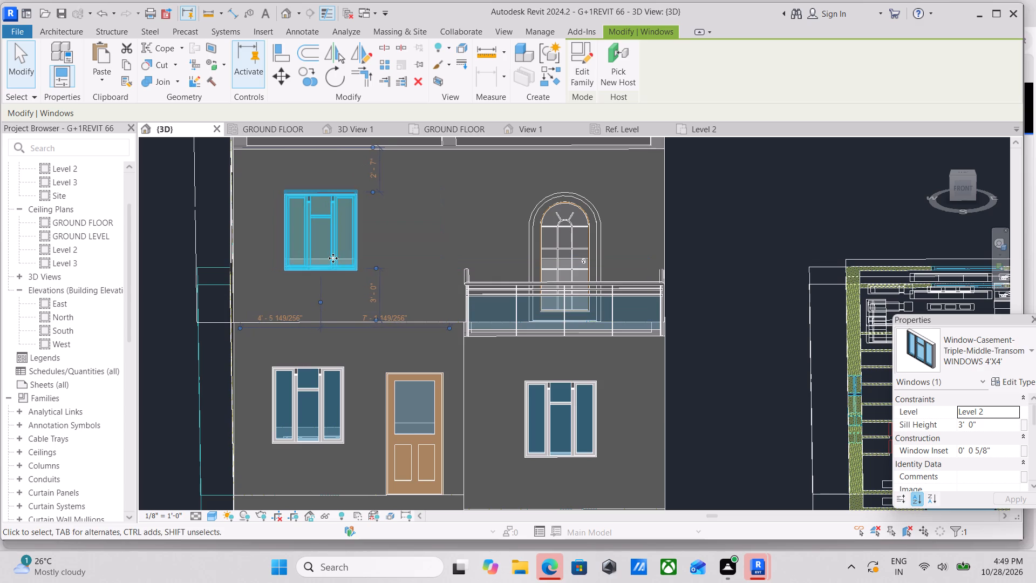
{"action": "key", "text": "Right"}
Nudge the ground-floor window beside the entrance door eastward, its centre about 4'-5" from the wall's west end, roughly beneath the Level 2 window.
{"action": "left_click", "coordinate": [315, 370]}
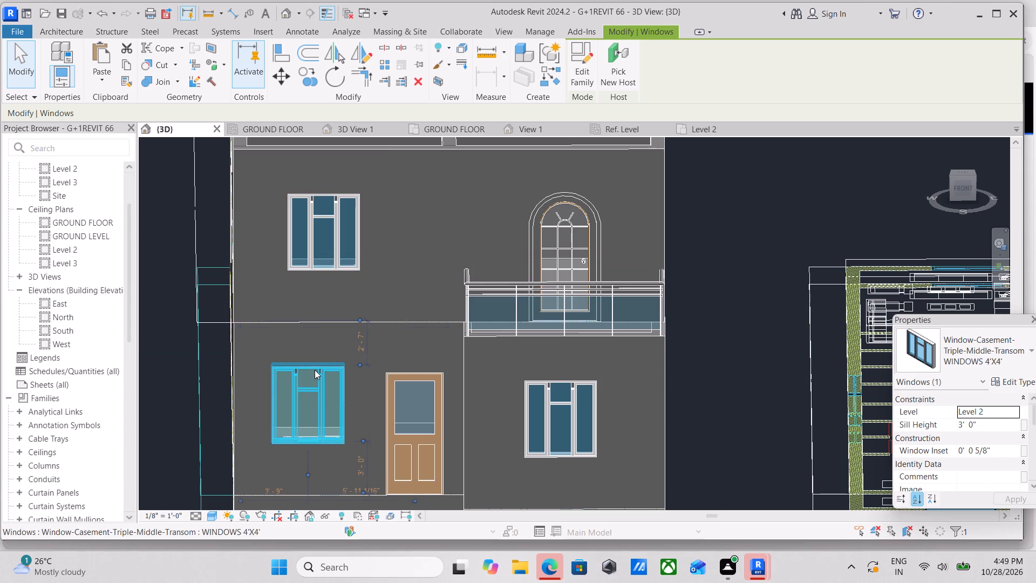
{"action": "key", "text": "Right"}
{"action": "key", "text": "Right"}
{"action": "key", "text": "Right"}
{"action": "key", "text": "Right"}
{"action": "key", "text": "Right"}
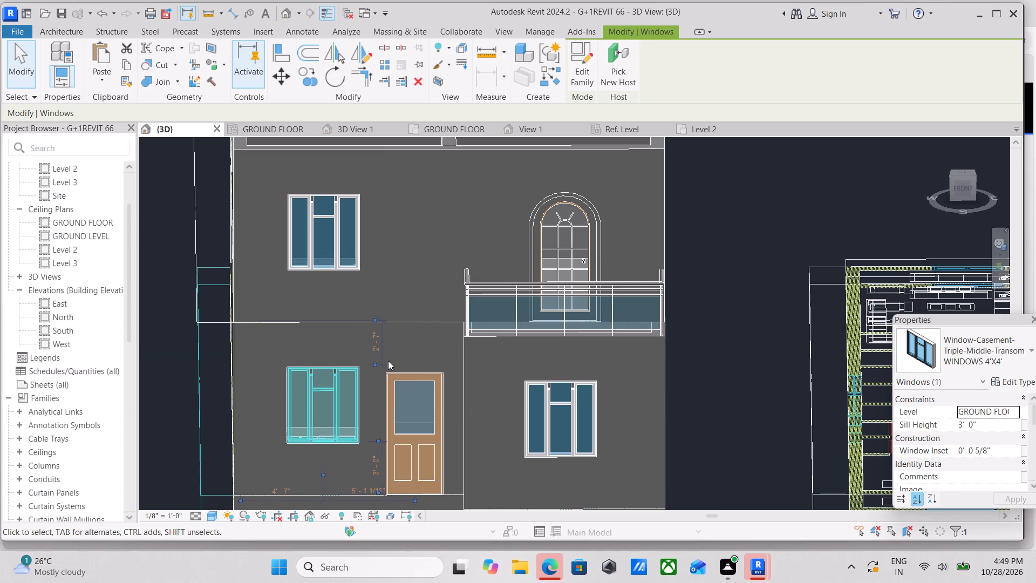
{"action": "key", "text": "Left"}
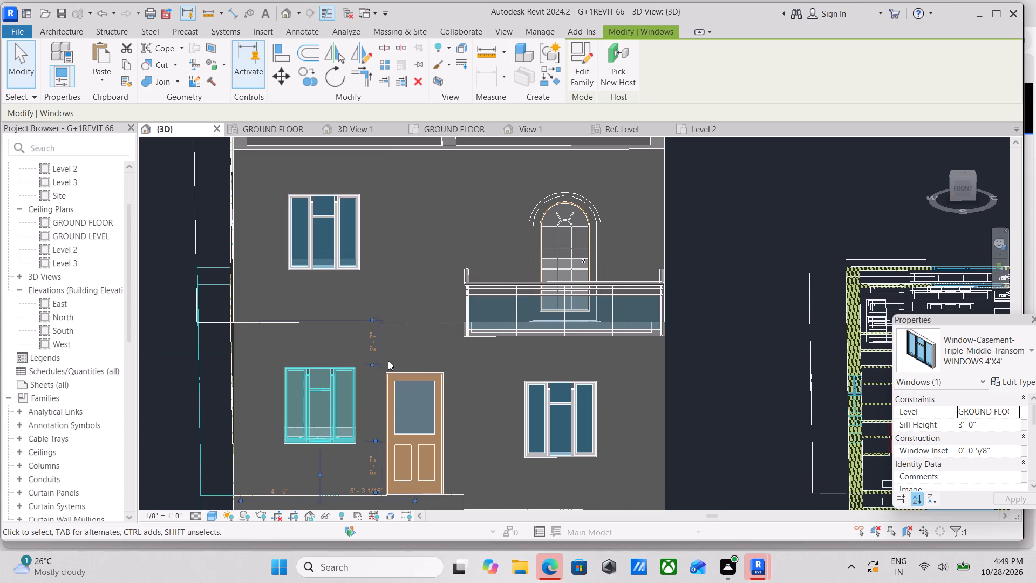
{"action": "key", "text": "Right"}
{"action": "key", "text": "Left"}
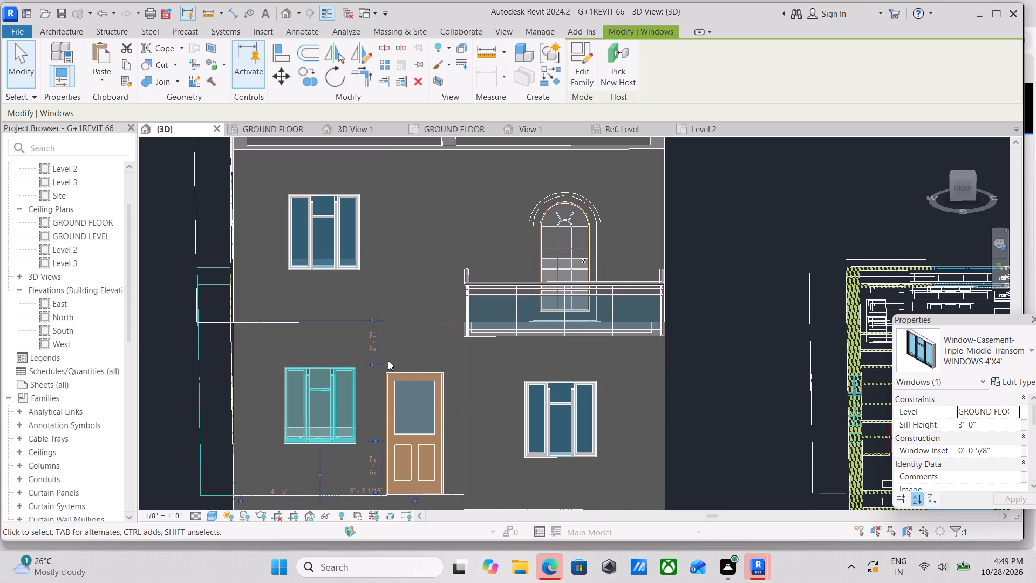
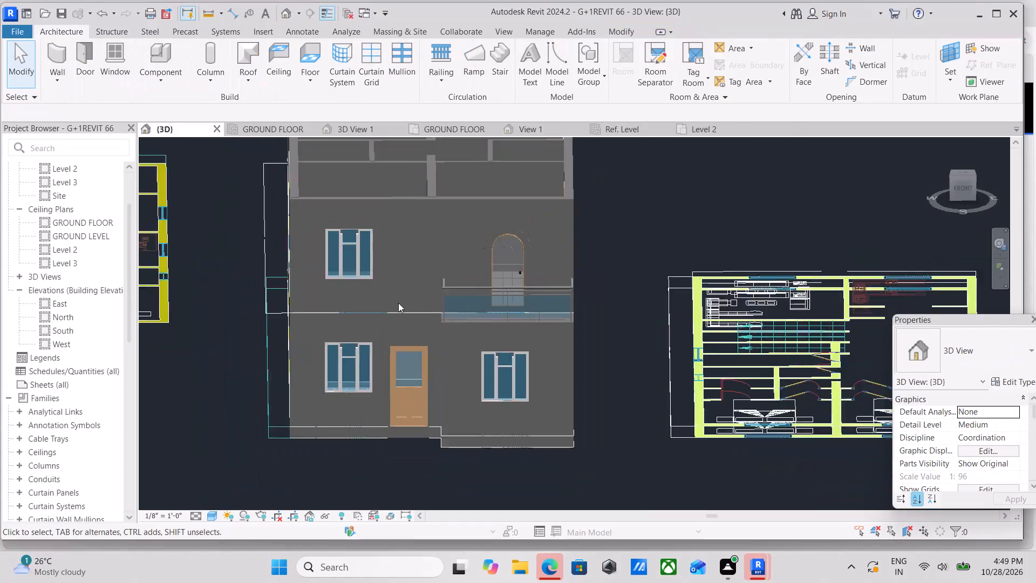
Examine the two-storey house model in 3D from the front, both sides and above, including the balcony, windows and interior stairs.
{"action": "scroll", "coordinate": [444, 364], "scroll_direction": "down", "scroll_amount": 1}
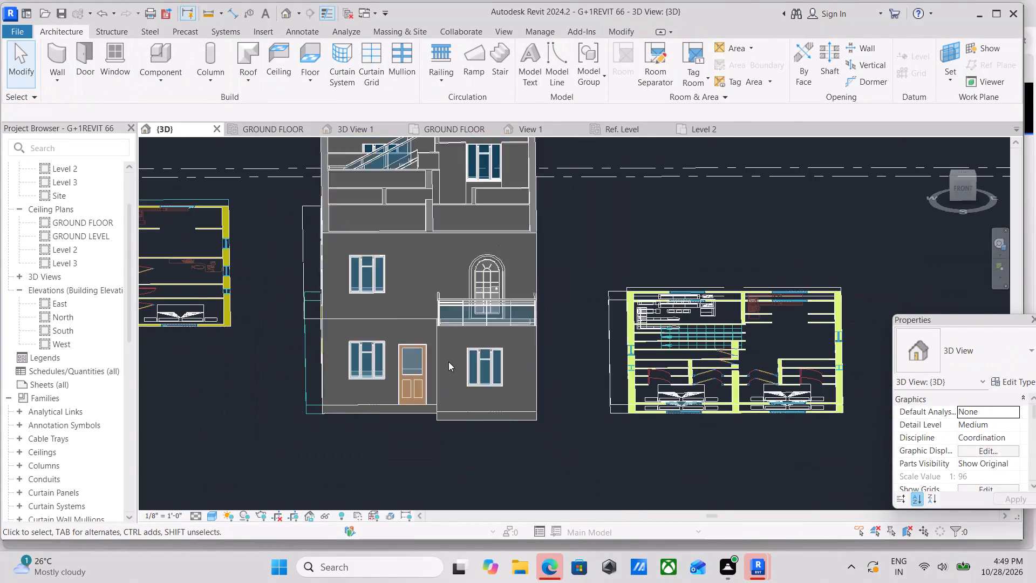
{"action": "scroll", "coordinate": [448, 361], "scroll_direction": "down", "scroll_amount": 1}
{"action": "scroll", "coordinate": [561, 341], "scroll_direction": "up", "scroll_amount": 1}
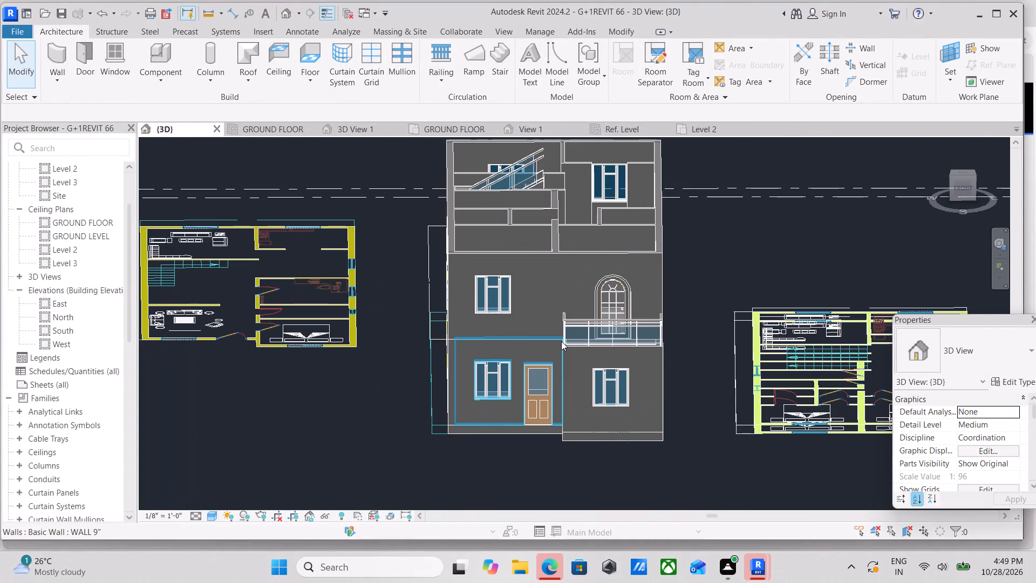
{"action": "scroll", "coordinate": [561, 341], "scroll_direction": "down", "scroll_amount": 2}
{"action": "key", "text": "Tab"}
{"action": "scroll", "coordinate": [584, 291], "scroll_direction": "up", "scroll_amount": 2}
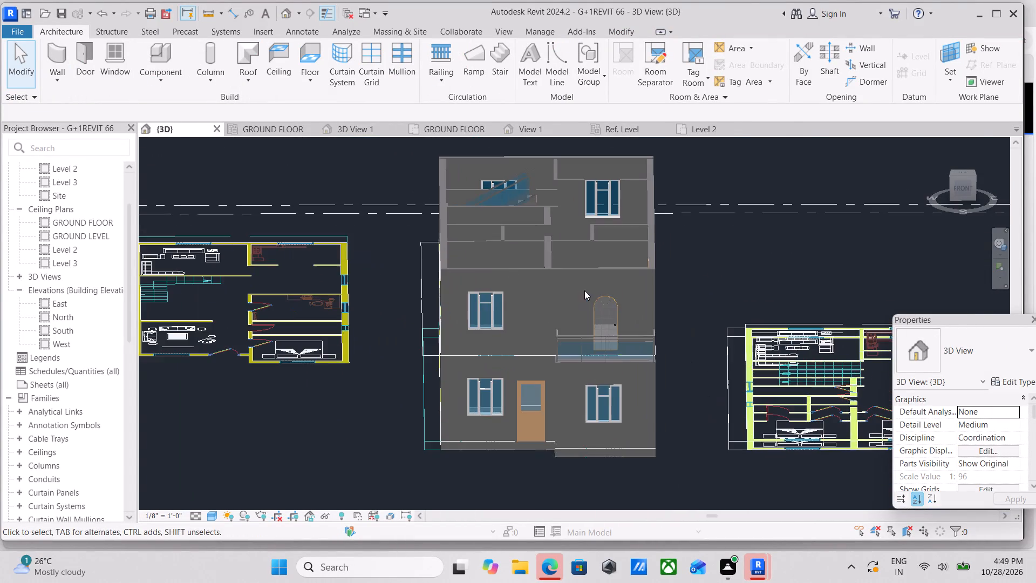
{"action": "middle_click_drag", "start_coordinate": [560, 304], "coordinate": [789, 330], "text": "shift"}
{"action": "middle_click_drag", "start_coordinate": [577, 334], "coordinate": [262, 431], "text": "shift"}
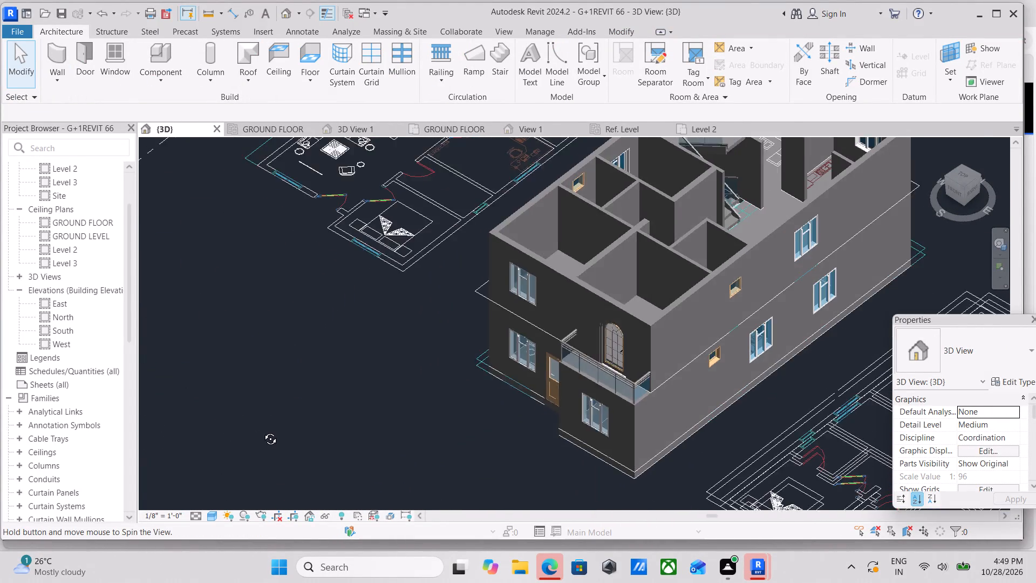
{"action": "middle_click_drag", "start_coordinate": [262, 431], "coordinate": [268, 423], "text": "shift"}
{"action": "middle_click_drag", "start_coordinate": [593, 262], "coordinate": [469, 261]}
{"action": "scroll", "coordinate": [816, 310], "scroll_direction": "up", "scroll_amount": 1}
{"action": "middle_click_drag", "start_coordinate": [806, 309], "coordinate": [535, 272]}
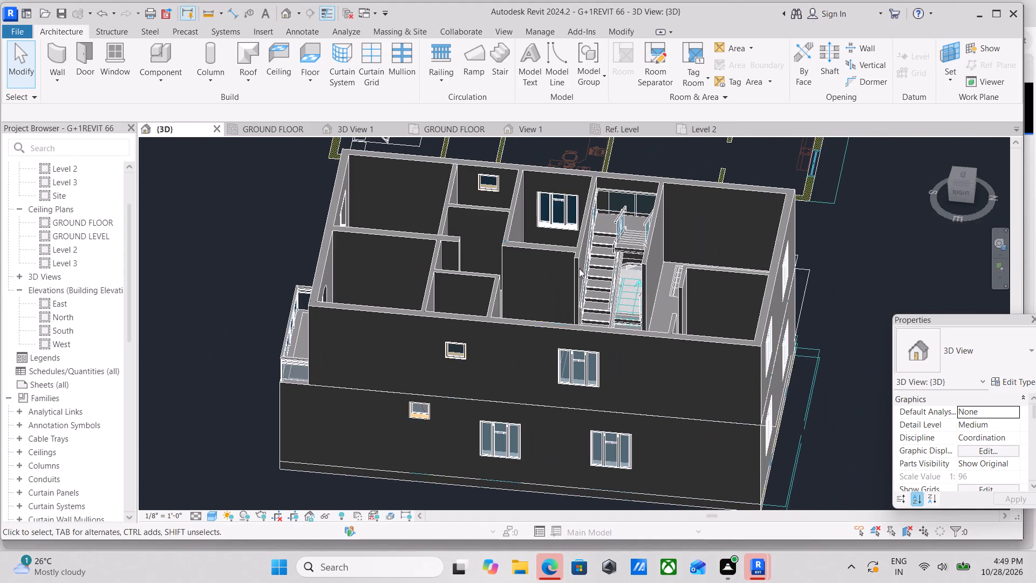
{"action": "middle_click_drag", "start_coordinate": [725, 304], "coordinate": [769, 231], "text": "shift"}
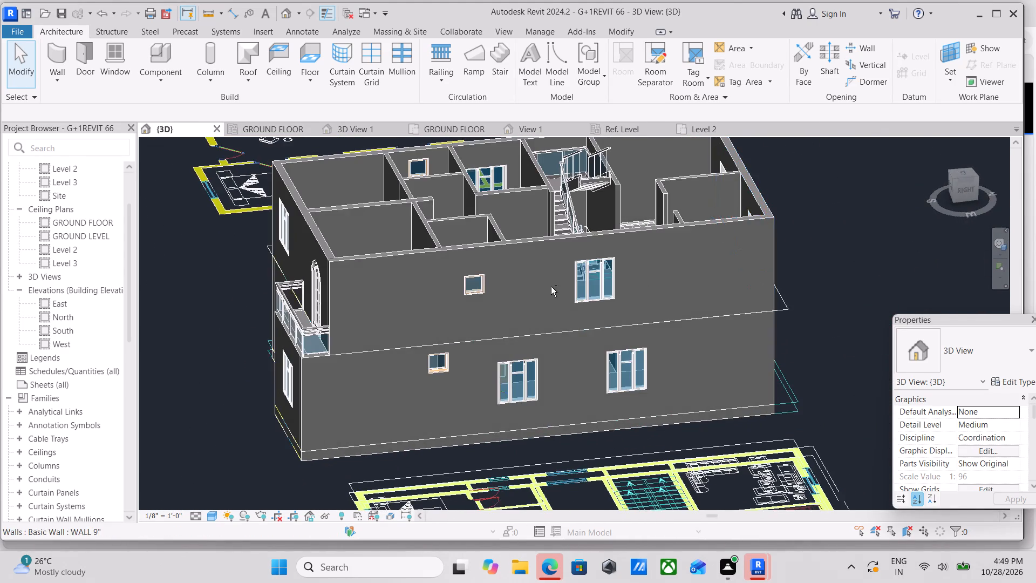
{"action": "middle_click_drag", "start_coordinate": [551, 287], "coordinate": [630, 213], "text": "shift"}
{"action": "middle_click_drag", "start_coordinate": [419, 321], "coordinate": [504, 260], "text": "shift"}
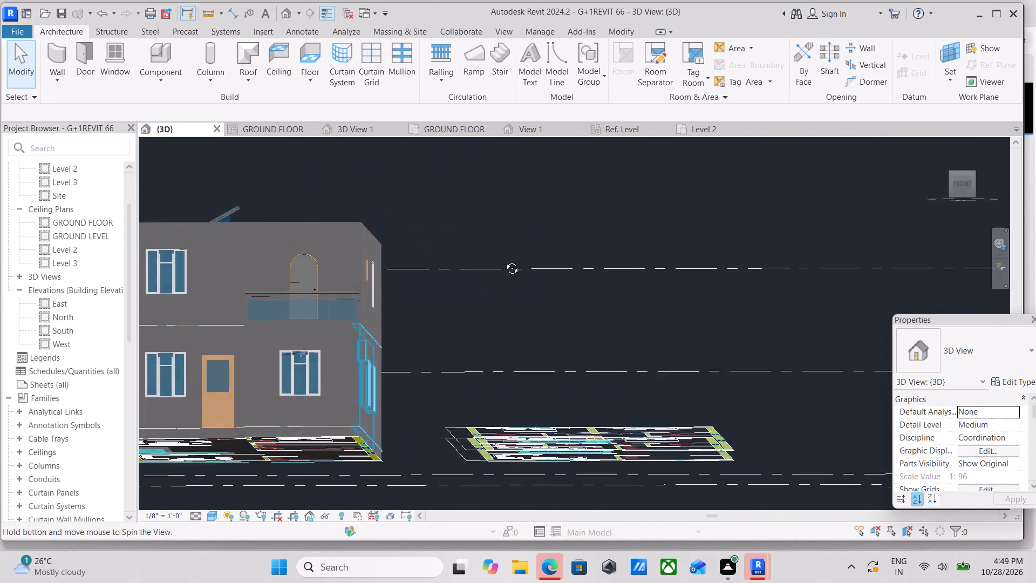
{"action": "middle_click_drag", "start_coordinate": [504, 260], "coordinate": [621, 347], "text": "shift"}
{"action": "middle_click_drag", "start_coordinate": [358, 300], "coordinate": [410, 287], "text": "shift"}
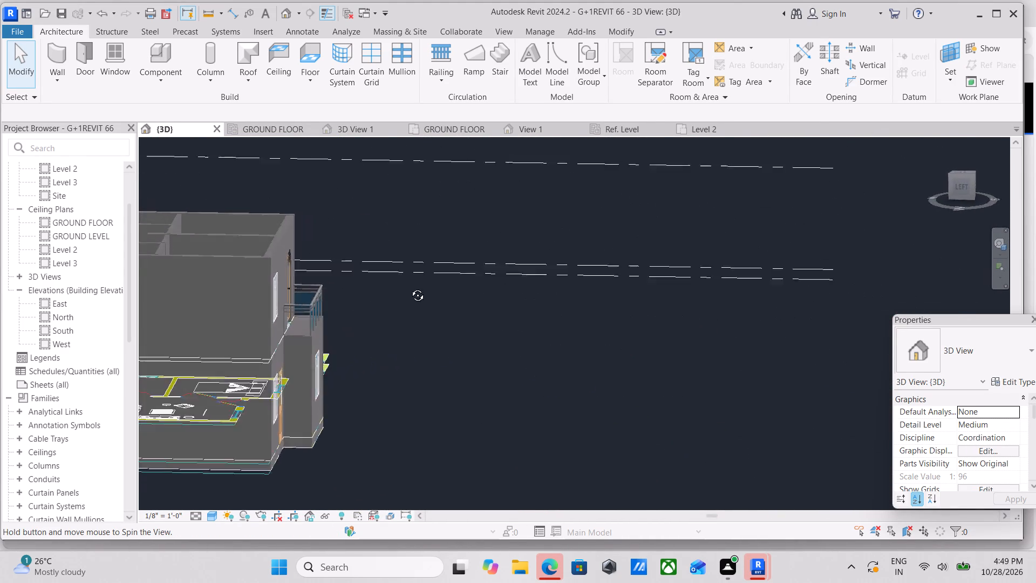
{"action": "middle_click_drag", "start_coordinate": [410, 287], "coordinate": [168, 344], "text": "shift"}
{"action": "scroll", "coordinate": [243, 297], "scroll_direction": "down", "scroll_amount": 2}
{"action": "middle_click_drag", "start_coordinate": [243, 297], "coordinate": [393, 345]}
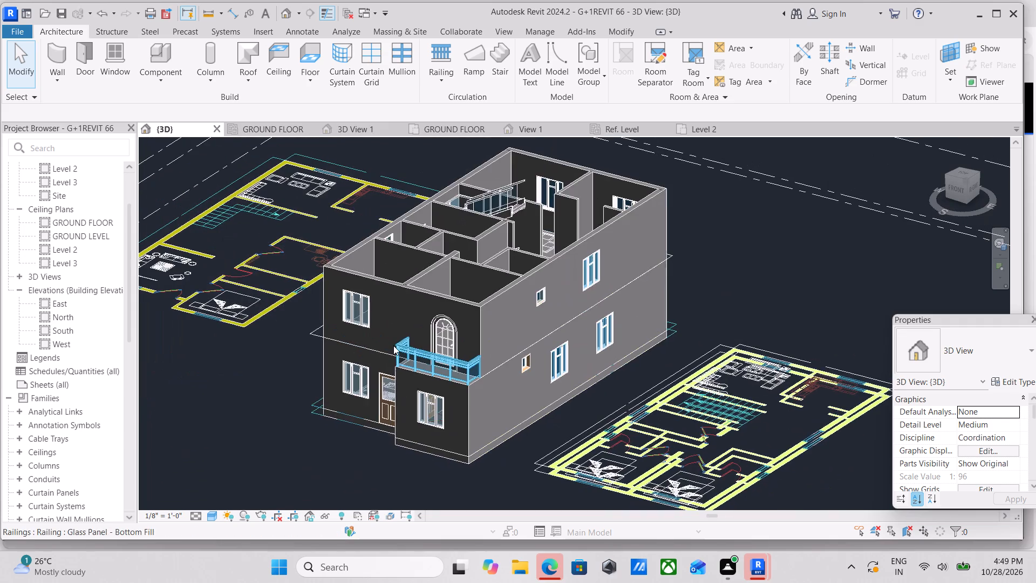
{"action": "scroll", "coordinate": [394, 345], "scroll_direction": "down", "scroll_amount": 1}
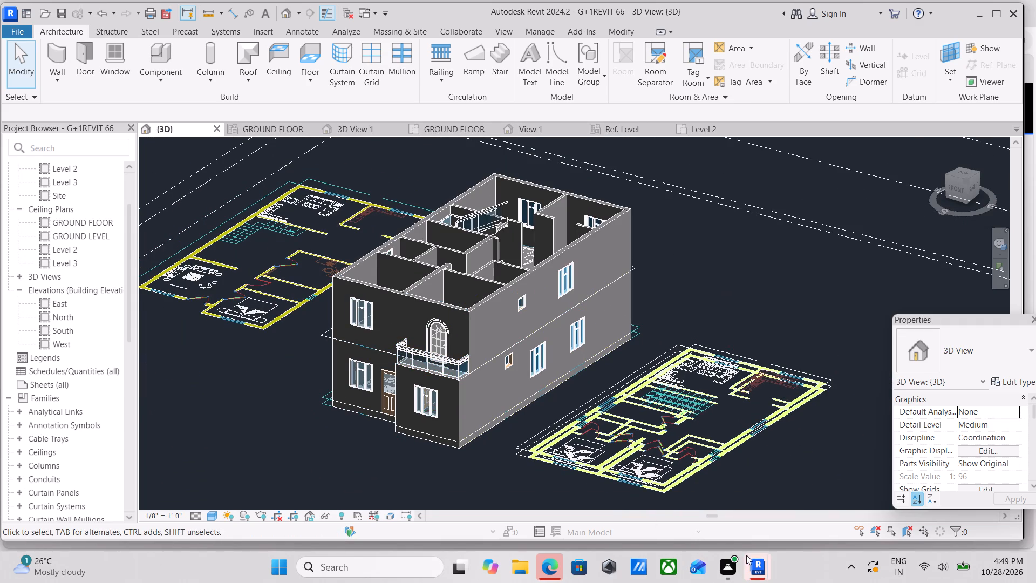
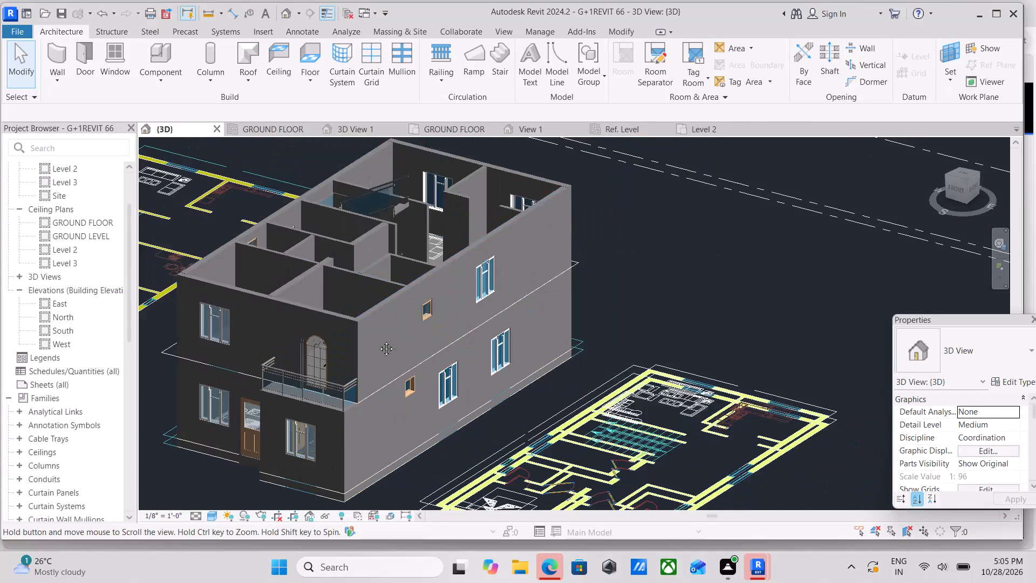
Examine the house's side wall, balcony front and open upper-floor rooms in 3D, along with the imported floor plans beside it.
{"action": "middle_click", "coordinate": [479, 436]}
{"action": "scroll", "coordinate": [488, 432], "scroll_direction": "up", "scroll_amount": 1}
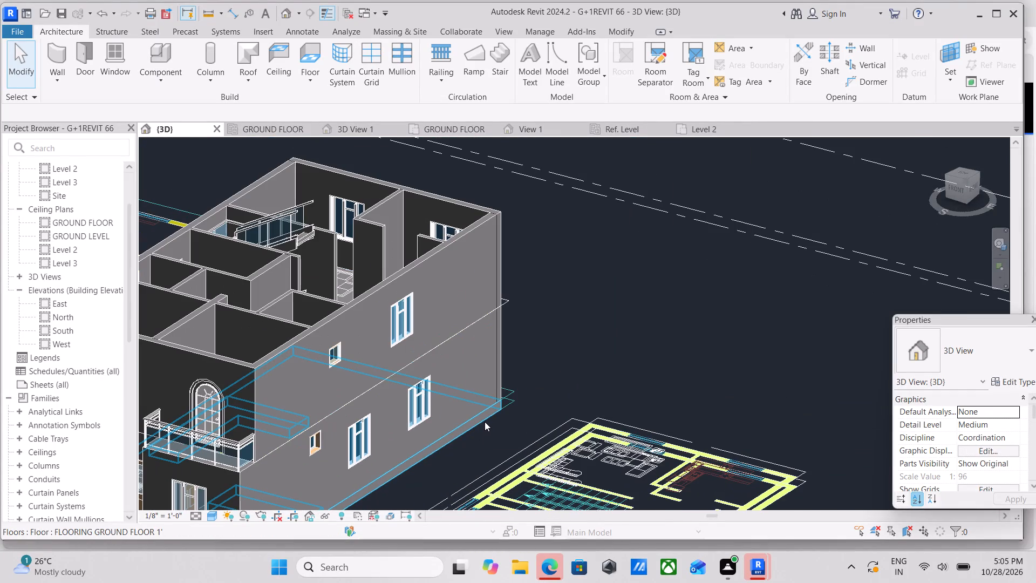
{"action": "scroll", "coordinate": [485, 422], "scroll_direction": "down", "scroll_amount": 2}
{"action": "scroll", "coordinate": [424, 474], "scroll_direction": "down", "scroll_amount": 1}
{"action": "middle_click_drag", "start_coordinate": [443, 476], "coordinate": [499, 496]}
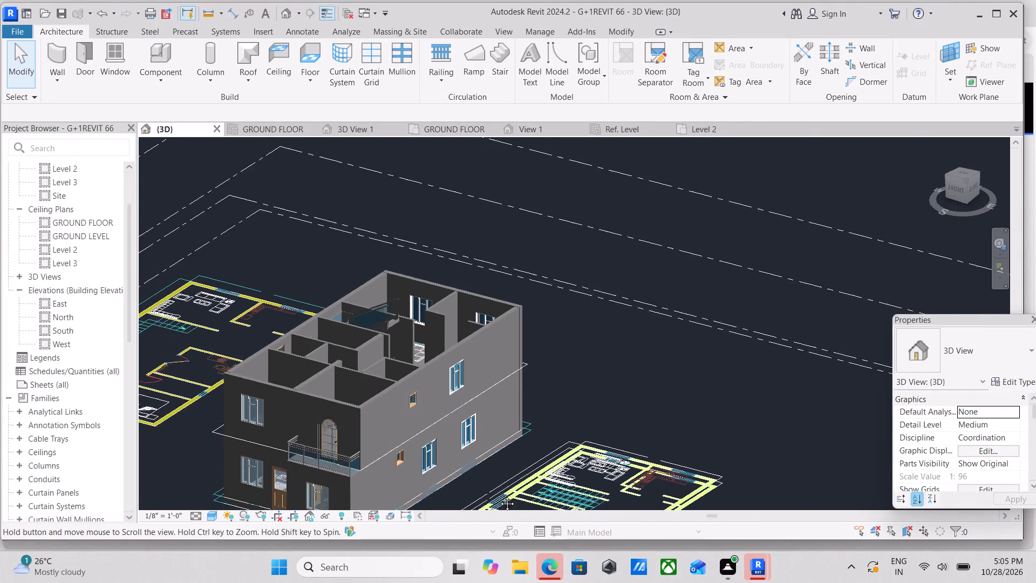
{"action": "middle_click_drag", "start_coordinate": [499, 496], "coordinate": [552, 499]}
{"action": "scroll", "coordinate": [362, 453], "scroll_direction": "up", "scroll_amount": 3}
{"action": "middle_click_drag", "start_coordinate": [542, 471], "coordinate": [602, 385]}
{"action": "scroll", "coordinate": [522, 424], "scroll_direction": "down", "scroll_amount": 1}
{"action": "middle_click_drag", "start_coordinate": [522, 424], "coordinate": [564, 399]}
{"action": "scroll", "coordinate": [567, 397], "scroll_direction": "down", "scroll_amount": 1}
{"action": "middle_click_drag", "start_coordinate": [567, 397], "coordinate": [600, 446]}
{"action": "middle_click_drag", "start_coordinate": [706, 428], "coordinate": [690, 490]}
{"action": "middle_click_drag", "start_coordinate": [630, 421], "coordinate": [558, 413]}
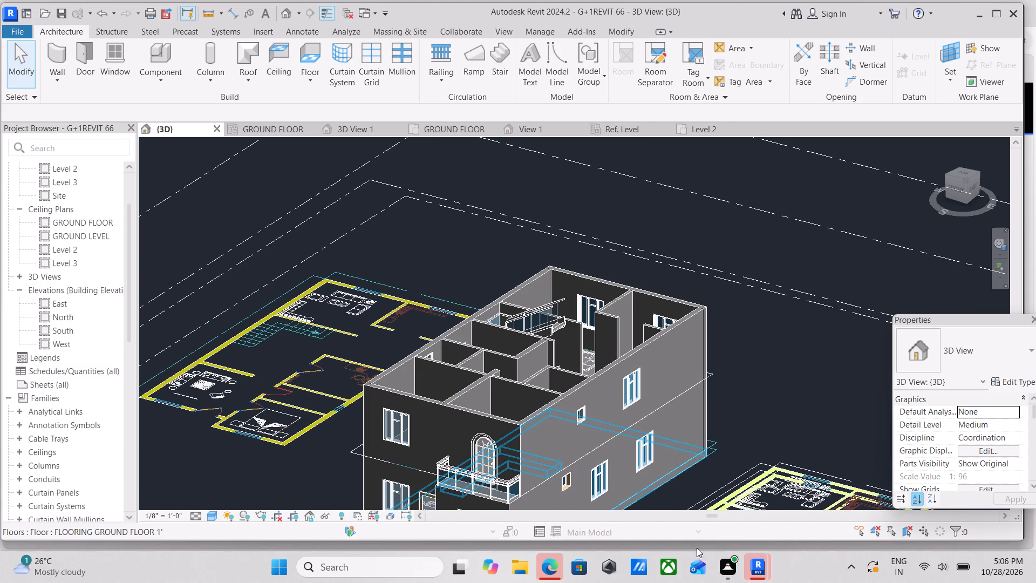
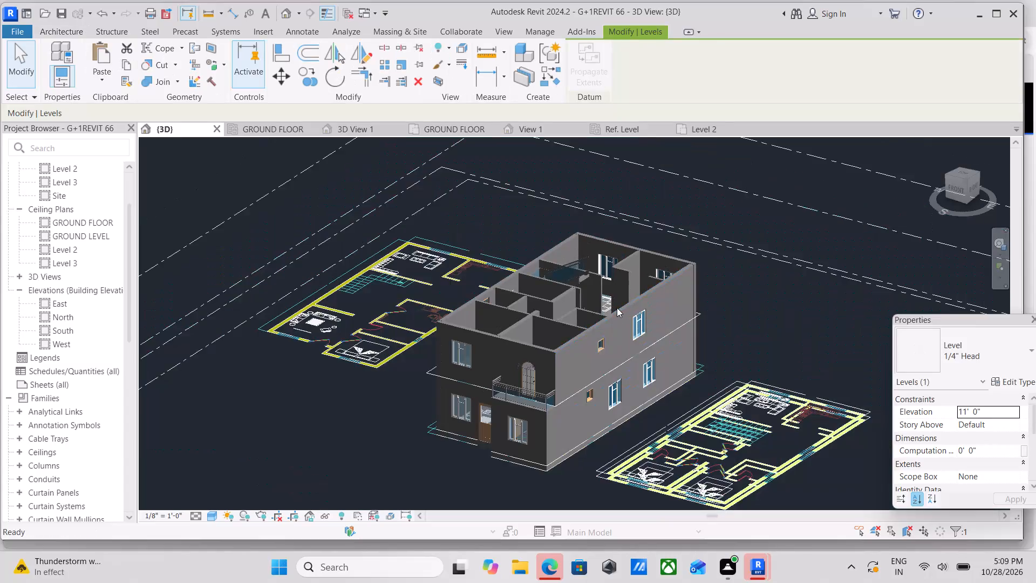
Dismiss the save reminder without saving and examine the house's facades, balcony, open upper-floor rooms and staircase in 3D.
{"action": "scroll", "coordinate": [617, 308], "scroll_direction": "down", "scroll_amount": 1}
{"action": "middle_click_drag", "start_coordinate": [556, 294], "coordinate": [486, 270]}
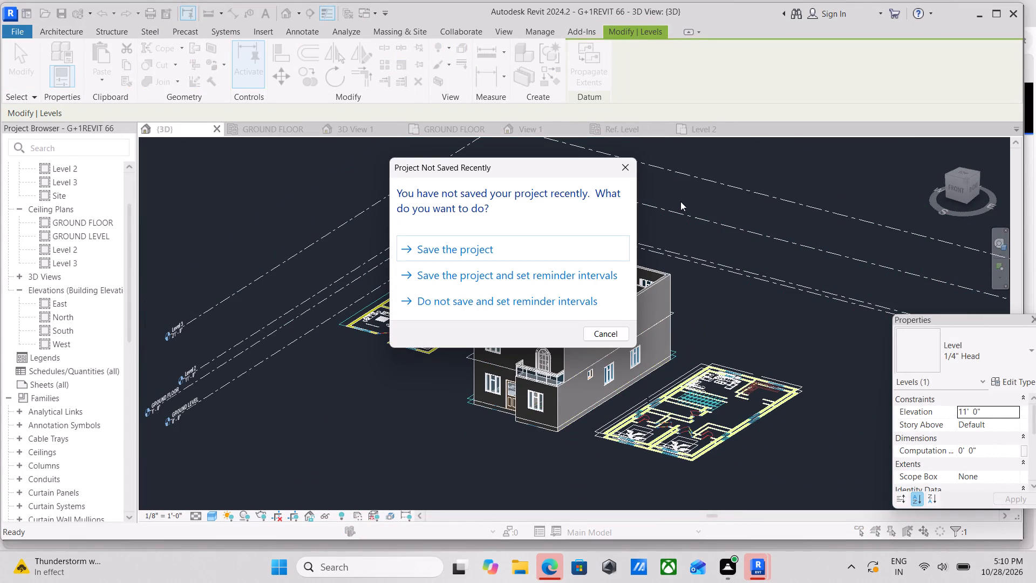
{"action": "left_click", "coordinate": [627, 168]}
{"action": "scroll", "coordinate": [610, 398], "scroll_direction": "up", "scroll_amount": 2}
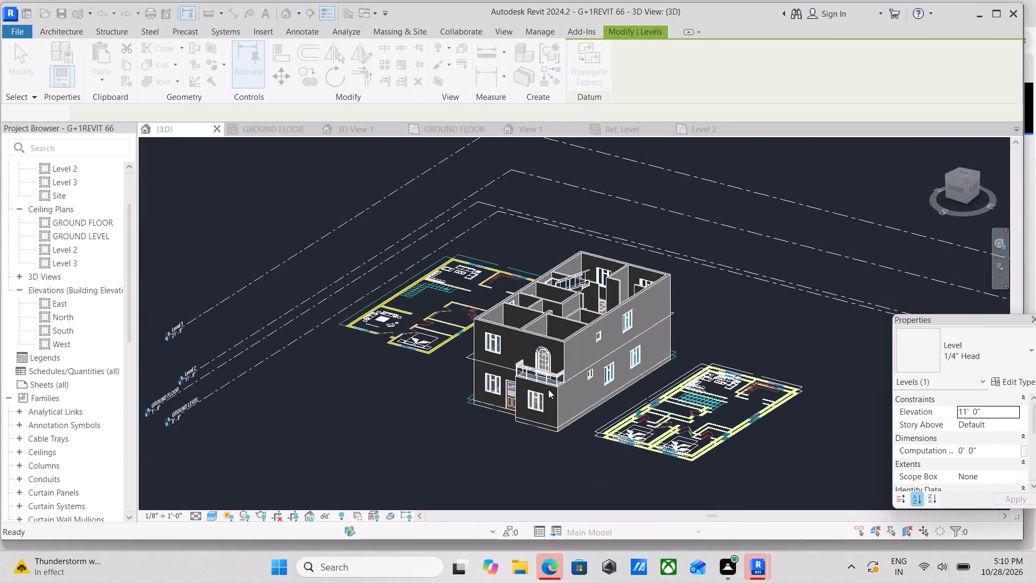
{"action": "scroll", "coordinate": [547, 390], "scroll_direction": "up", "scroll_amount": 4}
{"action": "scroll", "coordinate": [624, 307], "scroll_direction": "up", "scroll_amount": 2}
{"action": "scroll", "coordinate": [572, 354], "scroll_direction": "up", "scroll_amount": 3}
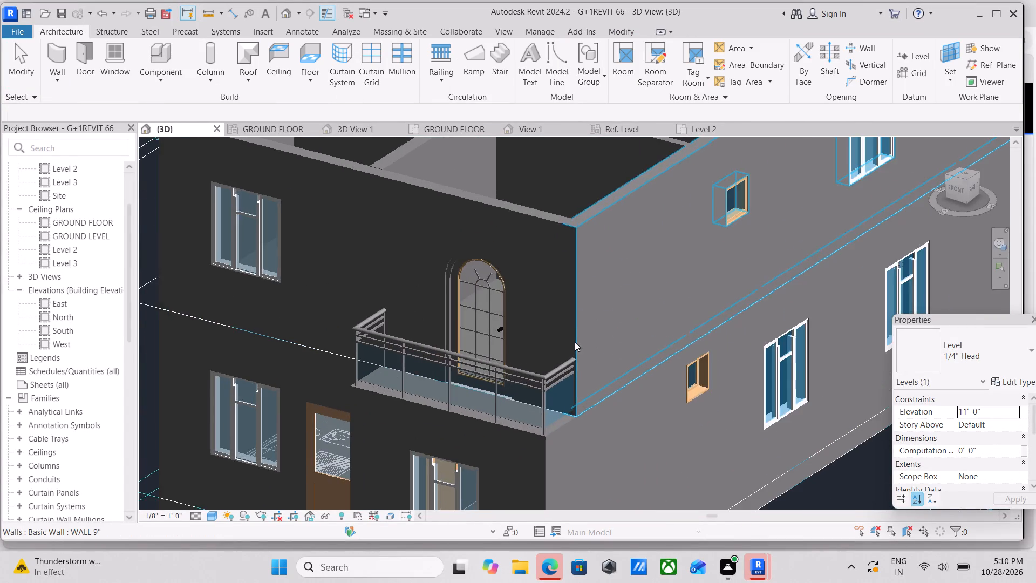
{"action": "scroll", "coordinate": [575, 341], "scroll_direction": "down", "scroll_amount": 2}
{"action": "middle_click_drag", "start_coordinate": [572, 363], "coordinate": [611, 429]}
{"action": "middle_click_drag", "start_coordinate": [548, 374], "coordinate": [564, 385], "text": "shift"}
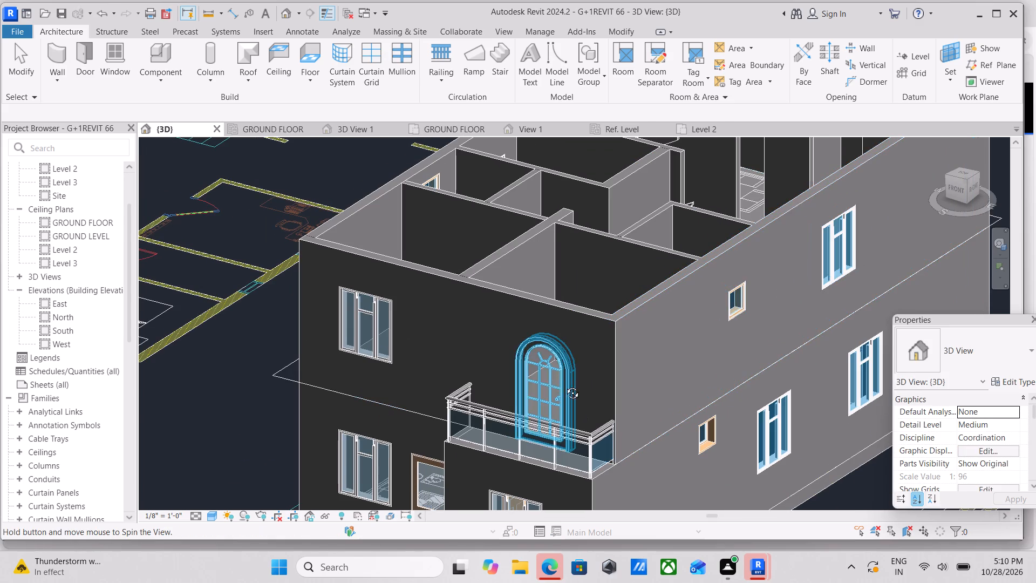
{"action": "middle_click_drag", "start_coordinate": [564, 385], "coordinate": [718, 413], "text": "shift"}
{"action": "scroll", "coordinate": [565, 391], "scroll_direction": "down", "scroll_amount": 2}
{"action": "middle_click_drag", "start_coordinate": [565, 391], "coordinate": [678, 354]}
{"action": "middle_click_drag", "start_coordinate": [492, 377], "coordinate": [576, 341], "text": "shift"}
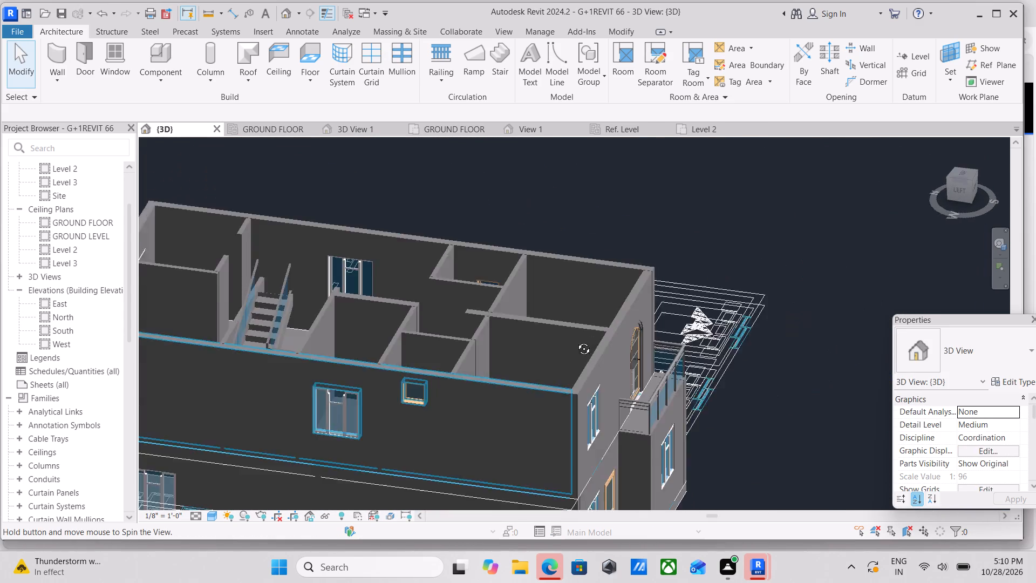
{"action": "middle_click_drag", "start_coordinate": [576, 341], "coordinate": [589, 331], "text": "shift"}
{"action": "middle_click_drag", "start_coordinate": [524, 437], "coordinate": [469, 365]}
{"action": "middle_click_drag", "start_coordinate": [469, 365], "coordinate": [616, 392]}
{"action": "middle_click_drag", "start_coordinate": [484, 369], "coordinate": [301, 407], "text": "shift"}
{"action": "middle_click_drag", "start_coordinate": [551, 383], "coordinate": [541, 497]}
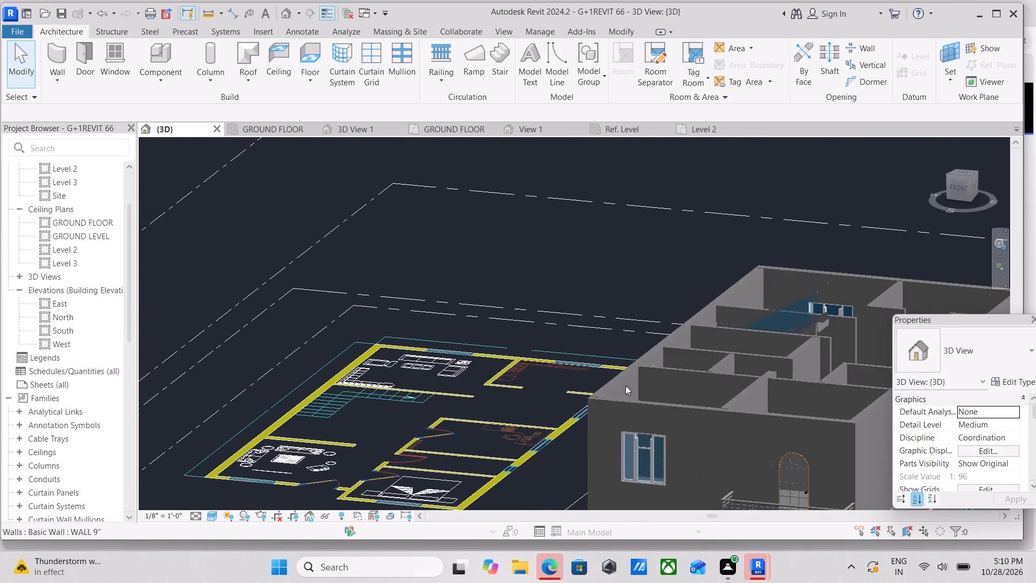
{"action": "middle_click_drag", "start_coordinate": [625, 385], "coordinate": [694, 524], "text": "shift"}
{"action": "middle_click_drag", "start_coordinate": [617, 360], "coordinate": [597, 392], "text": "shift"}
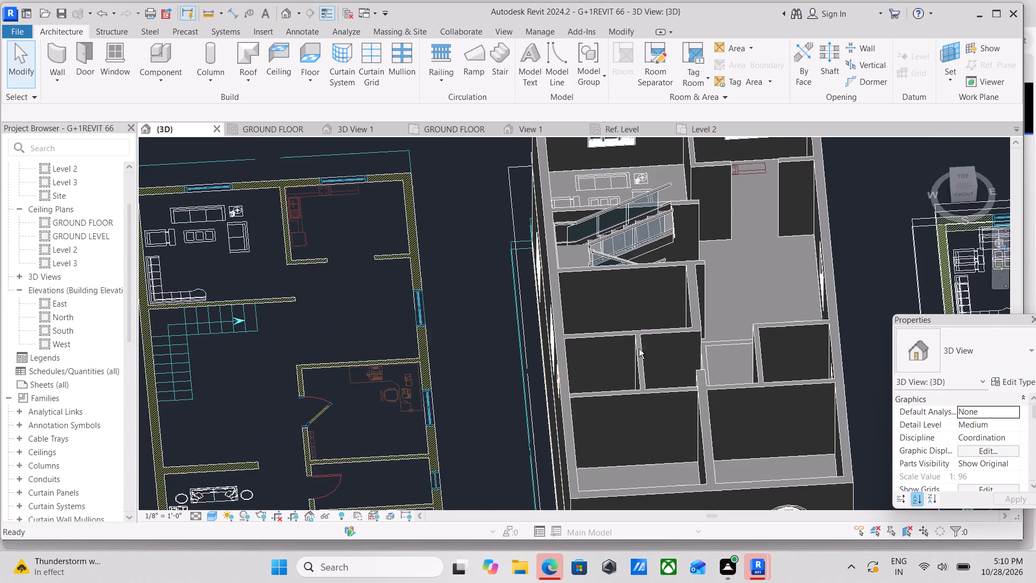
{"action": "middle_click_drag", "start_coordinate": [653, 331], "coordinate": [672, 314]}
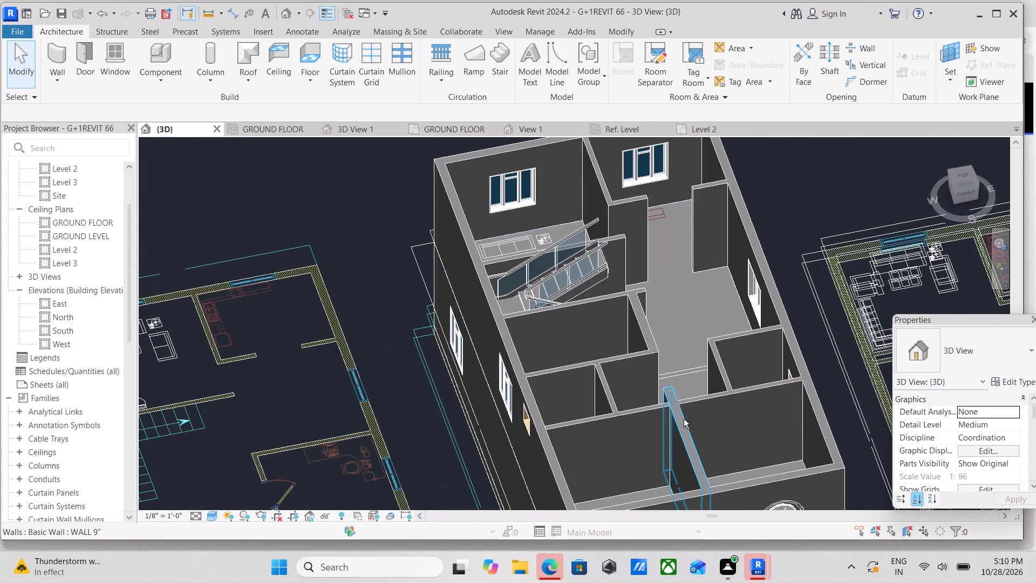
{"action": "middle_click_drag", "start_coordinate": [683, 419], "coordinate": [672, 320], "text": "shift"}
{"action": "middle_click_drag", "start_coordinate": [665, 505], "coordinate": [664, 403], "text": "shift"}
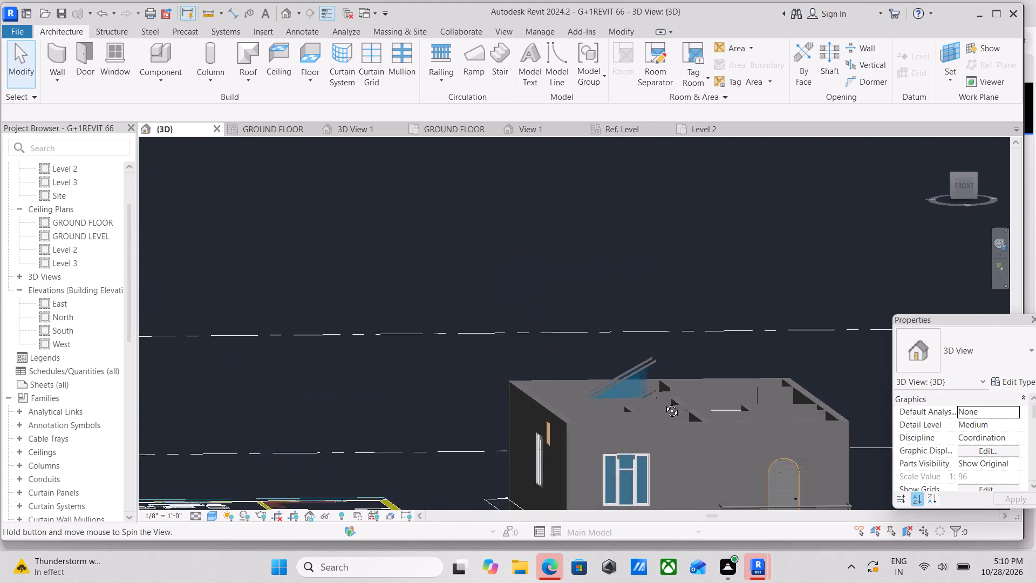
{"action": "middle_click_drag", "start_coordinate": [664, 403], "coordinate": [672, 401], "text": "shift"}
{"action": "middle_click_drag", "start_coordinate": [720, 471], "coordinate": [663, 429], "text": "shift"}
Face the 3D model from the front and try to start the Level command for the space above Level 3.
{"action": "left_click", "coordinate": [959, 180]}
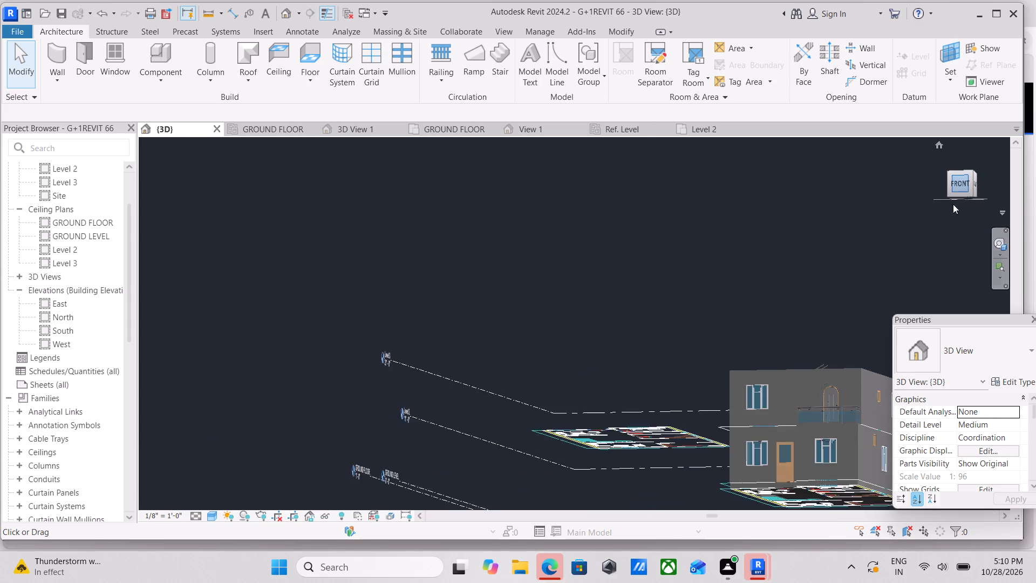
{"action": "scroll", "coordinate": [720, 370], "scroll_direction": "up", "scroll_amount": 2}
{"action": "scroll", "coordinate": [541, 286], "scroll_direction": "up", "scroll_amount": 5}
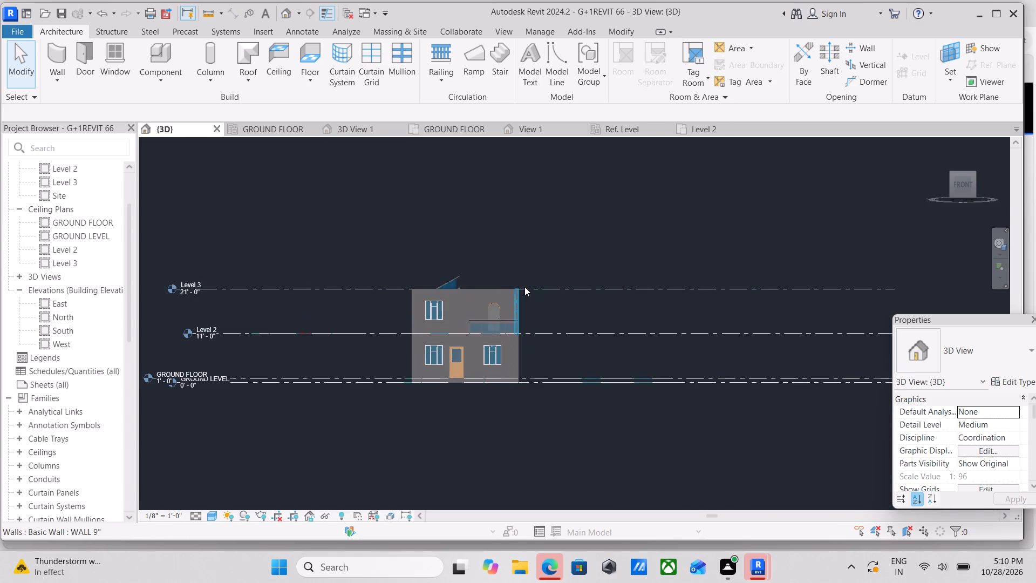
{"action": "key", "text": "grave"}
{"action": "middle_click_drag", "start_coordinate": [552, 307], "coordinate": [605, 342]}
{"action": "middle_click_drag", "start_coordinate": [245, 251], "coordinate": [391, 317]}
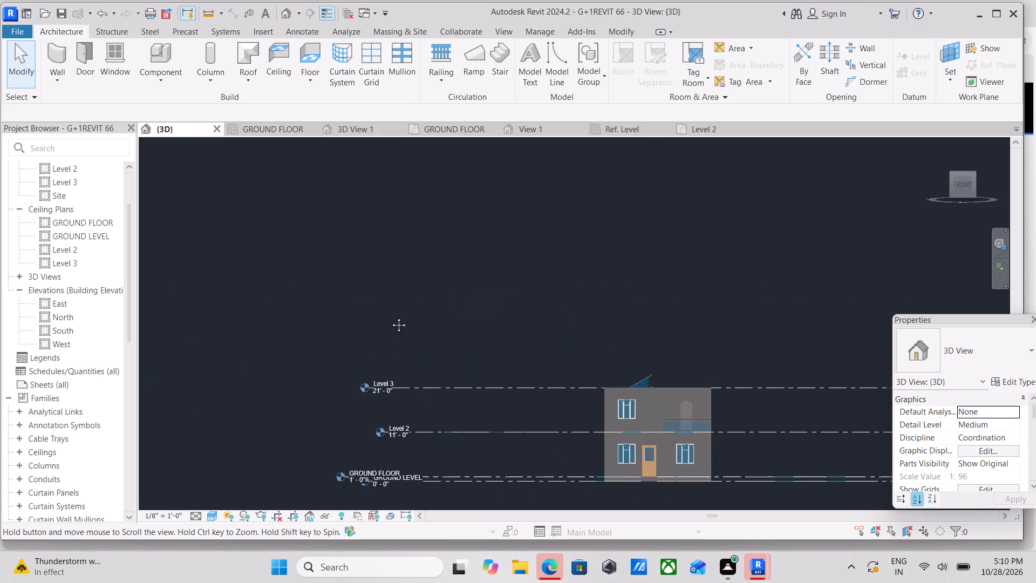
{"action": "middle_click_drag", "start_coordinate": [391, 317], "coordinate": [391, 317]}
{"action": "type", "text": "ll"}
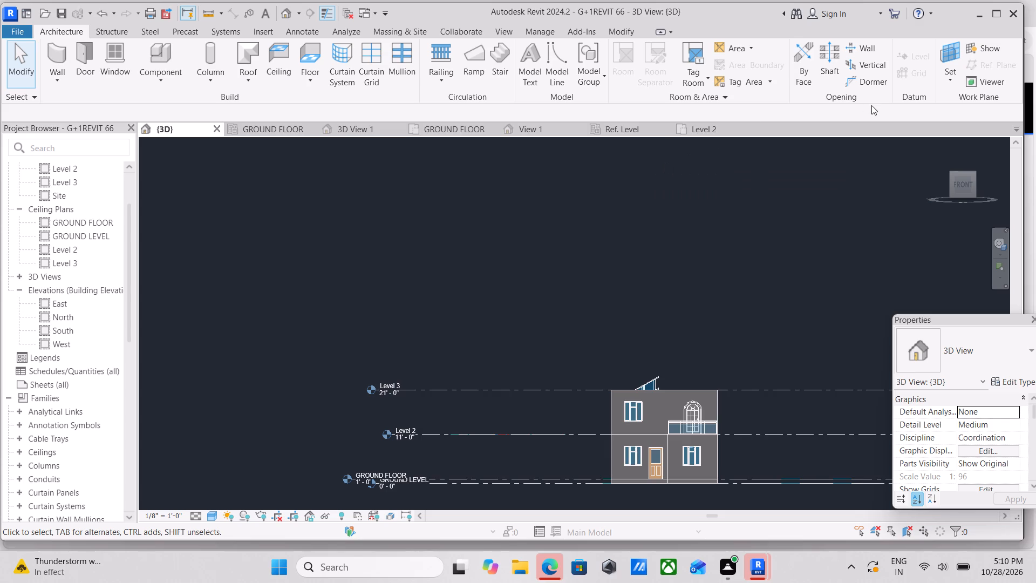
Examine the front facade, the level lines and the stair railing rising above Level 3, from the front and obliquely.
{"action": "scroll", "coordinate": [727, 385], "scroll_direction": "up", "scroll_amount": 4}
{"action": "scroll", "coordinate": [637, 390], "scroll_direction": "up", "scroll_amount": 2}
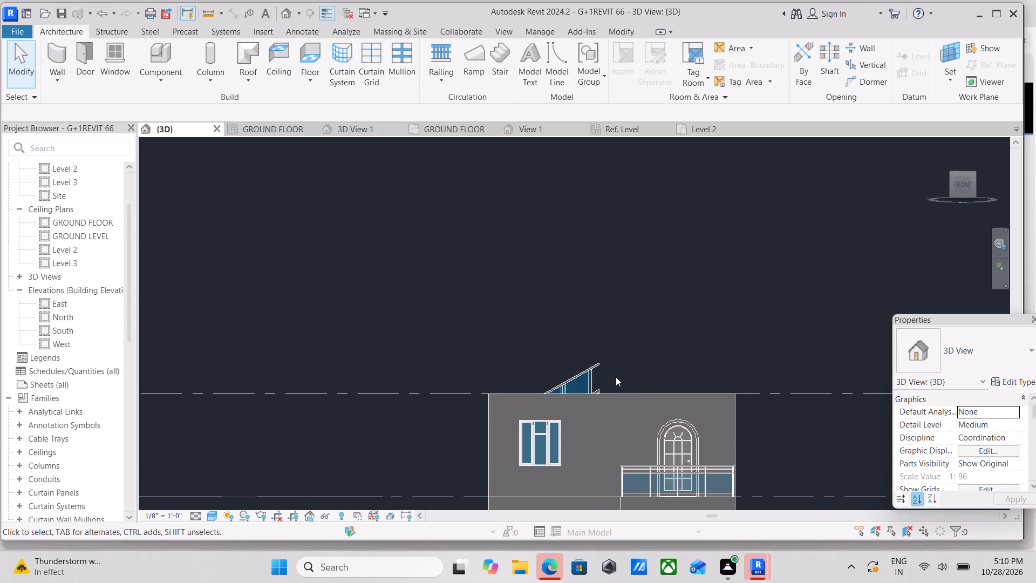
{"action": "middle_click_drag", "start_coordinate": [616, 377], "coordinate": [701, 413]}
{"action": "middle_click_drag", "start_coordinate": [748, 357], "coordinate": [771, 348]}
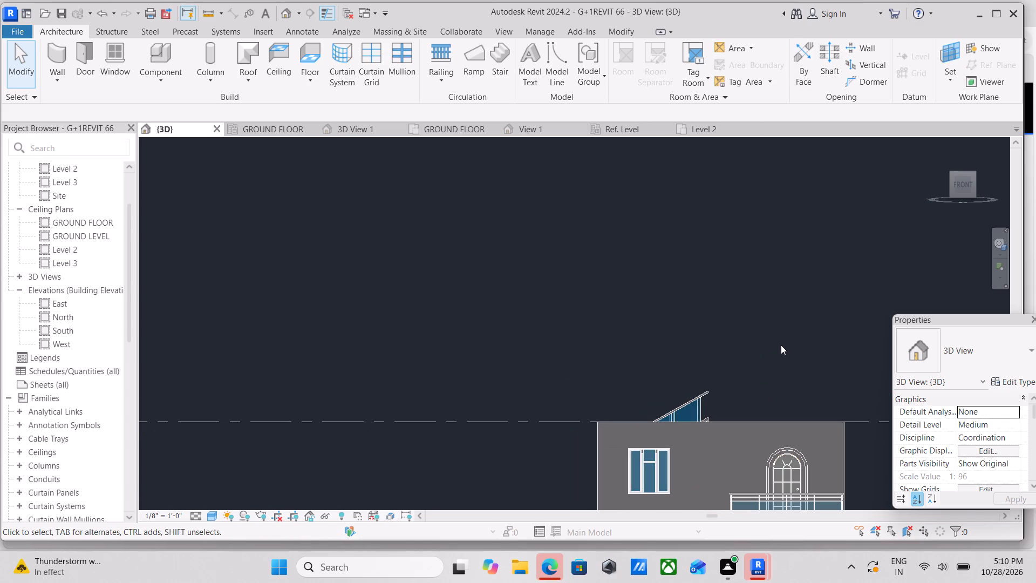
{"action": "scroll", "coordinate": [749, 386], "scroll_direction": "down", "scroll_amount": 2}
{"action": "middle_click_drag", "start_coordinate": [778, 388], "coordinate": [775, 386]}
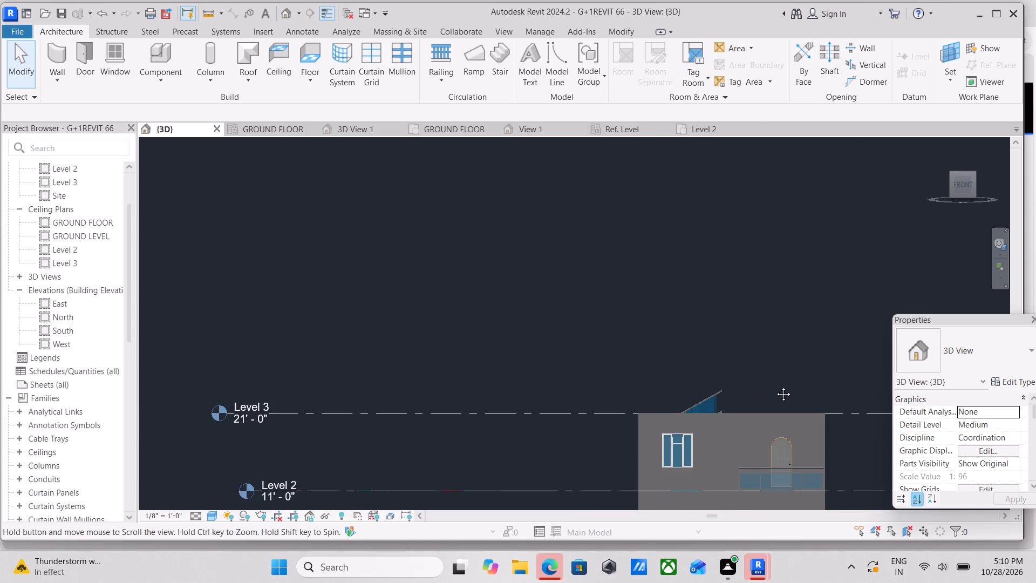
{"action": "middle_click_drag", "start_coordinate": [775, 386], "coordinate": [749, 384]}
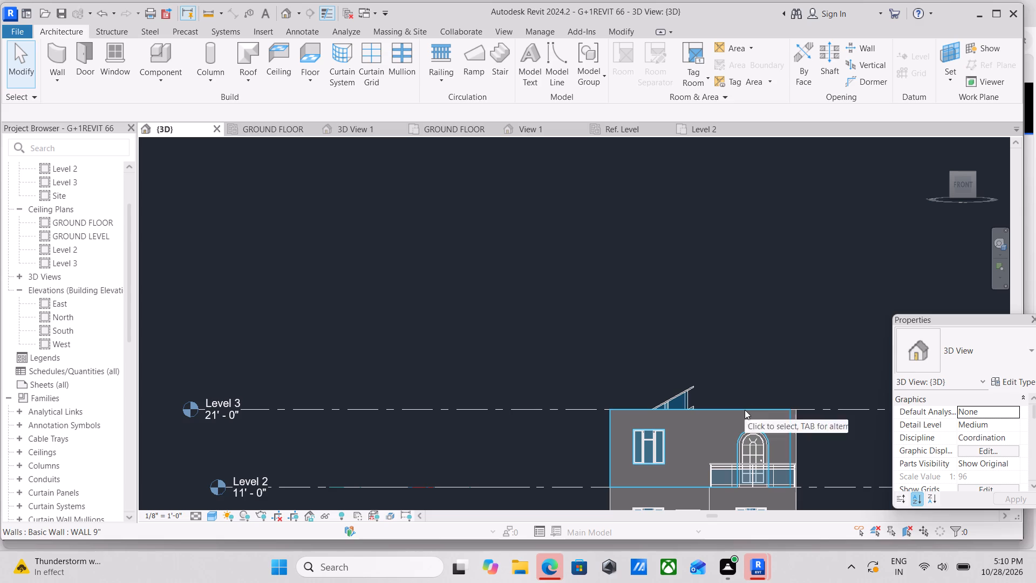
{"action": "scroll", "coordinate": [745, 398], "scroll_direction": "down", "scroll_amount": 1}
{"action": "middle_click_drag", "start_coordinate": [716, 404], "coordinate": [667, 450], "text": "shift"}
{"action": "scroll", "coordinate": [715, 404], "scroll_direction": "down", "scroll_amount": 1, "text": "shift"}
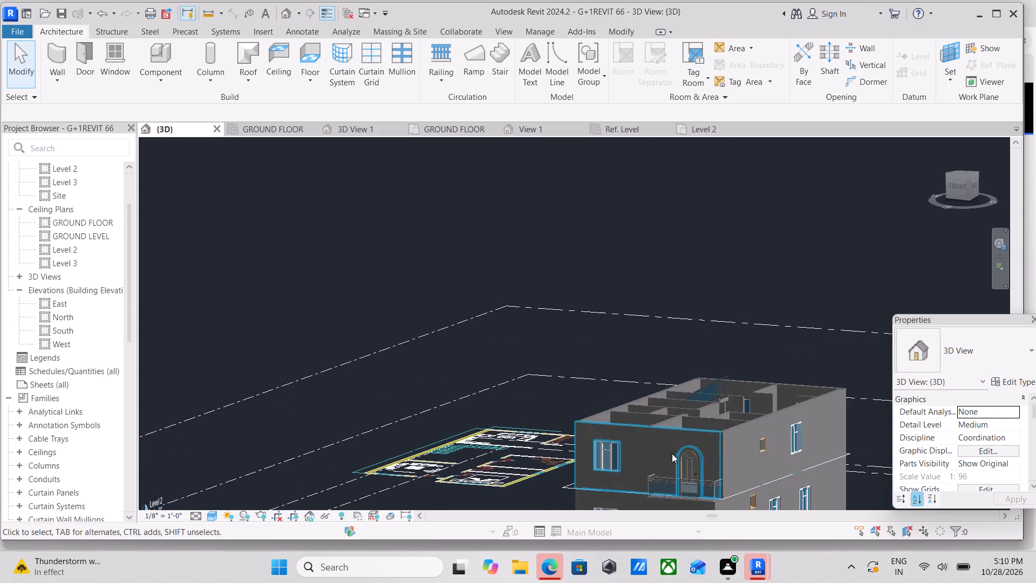
{"action": "middle_click_drag", "start_coordinate": [672, 453], "coordinate": [759, 442], "text": "shift"}
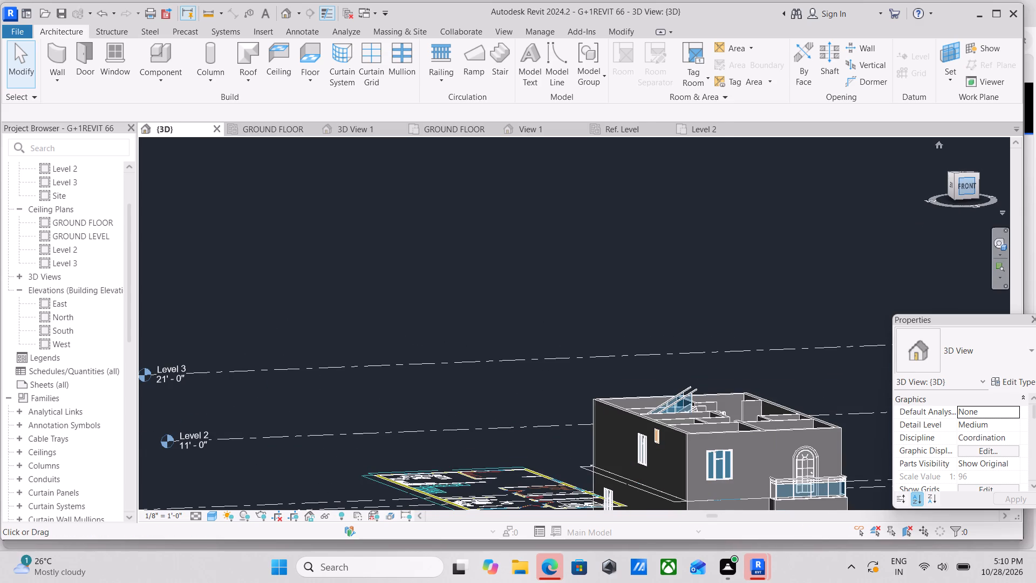
{"action": "left_click", "coordinate": [968, 186]}
{"action": "scroll", "coordinate": [778, 401], "scroll_direction": "up", "scroll_amount": 3}
{"action": "scroll", "coordinate": [765, 457], "scroll_direction": "up", "scroll_amount": 3}
{"action": "scroll", "coordinate": [618, 345], "scroll_direction": "up", "scroll_amount": 2}
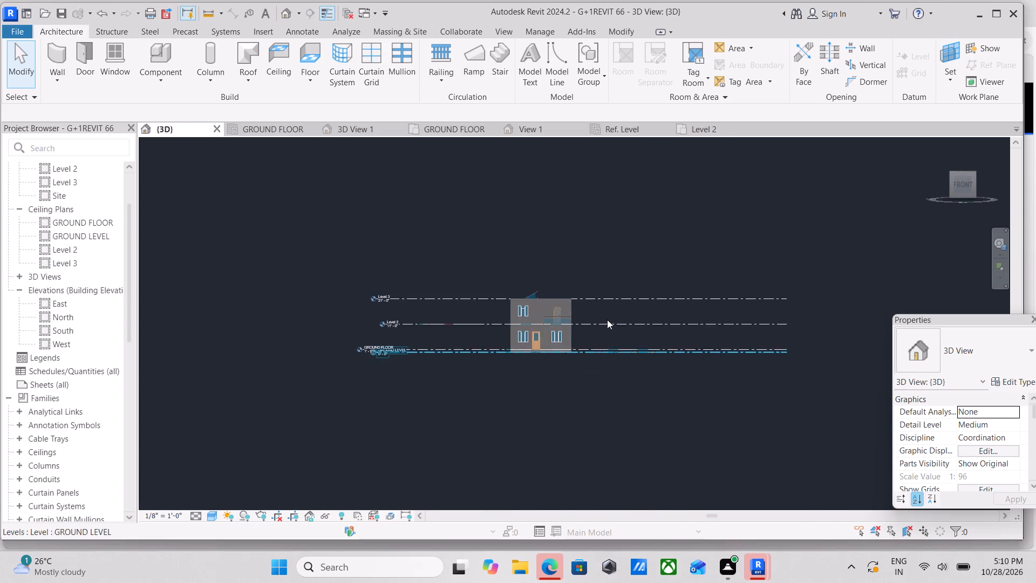
{"action": "scroll", "coordinate": [607, 320], "scroll_direction": "up", "scroll_amount": 1}
{"action": "scroll", "coordinate": [506, 303], "scroll_direction": "up", "scroll_amount": 6}
{"action": "scroll", "coordinate": [638, 343], "scroll_direction": "up", "scroll_amount": 2}
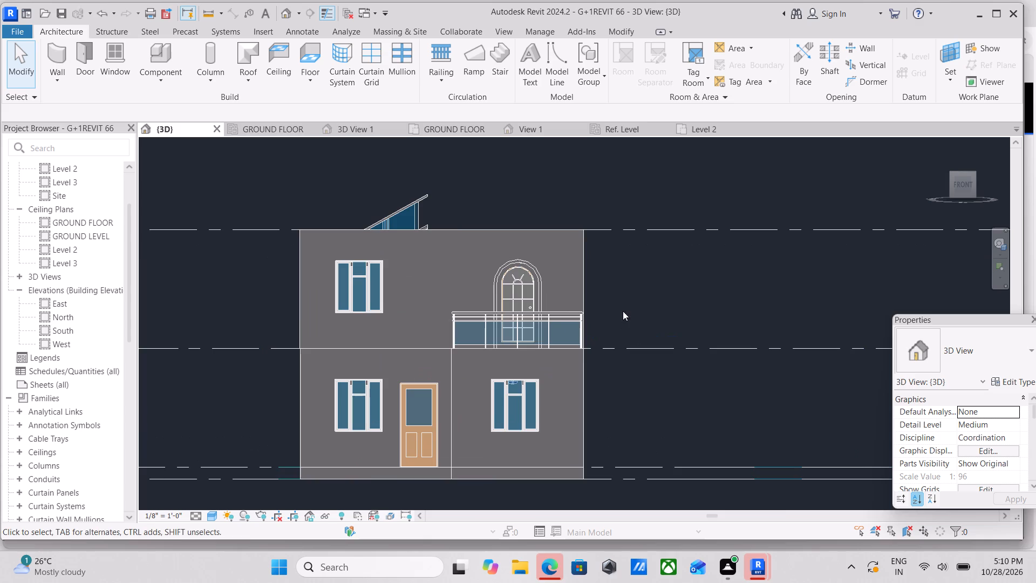
{"action": "middle_click_drag", "start_coordinate": [601, 295], "coordinate": [642, 370], "text": "shift"}
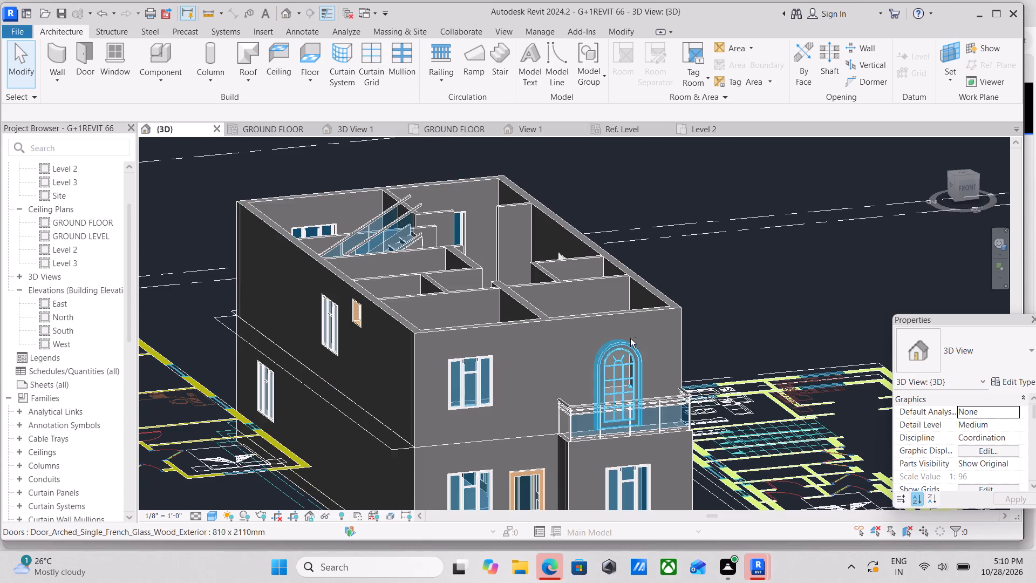
{"action": "middle_click_drag", "start_coordinate": [630, 338], "coordinate": [584, 354], "text": "shift"}
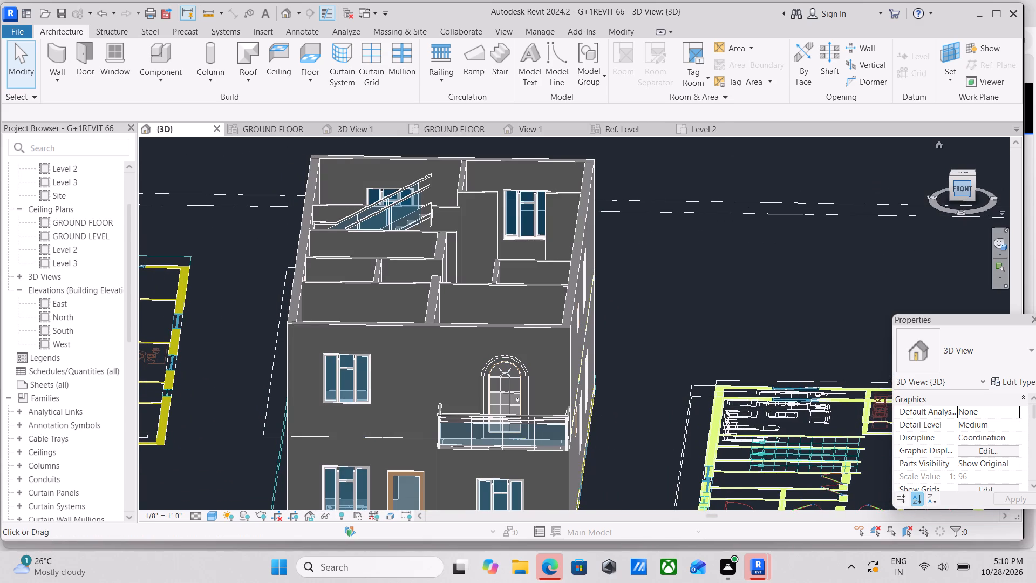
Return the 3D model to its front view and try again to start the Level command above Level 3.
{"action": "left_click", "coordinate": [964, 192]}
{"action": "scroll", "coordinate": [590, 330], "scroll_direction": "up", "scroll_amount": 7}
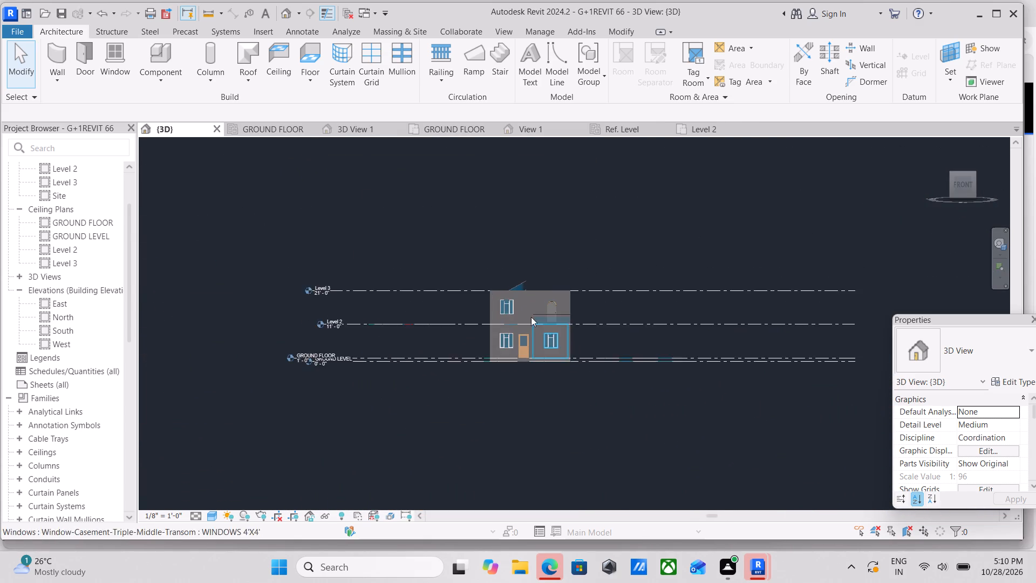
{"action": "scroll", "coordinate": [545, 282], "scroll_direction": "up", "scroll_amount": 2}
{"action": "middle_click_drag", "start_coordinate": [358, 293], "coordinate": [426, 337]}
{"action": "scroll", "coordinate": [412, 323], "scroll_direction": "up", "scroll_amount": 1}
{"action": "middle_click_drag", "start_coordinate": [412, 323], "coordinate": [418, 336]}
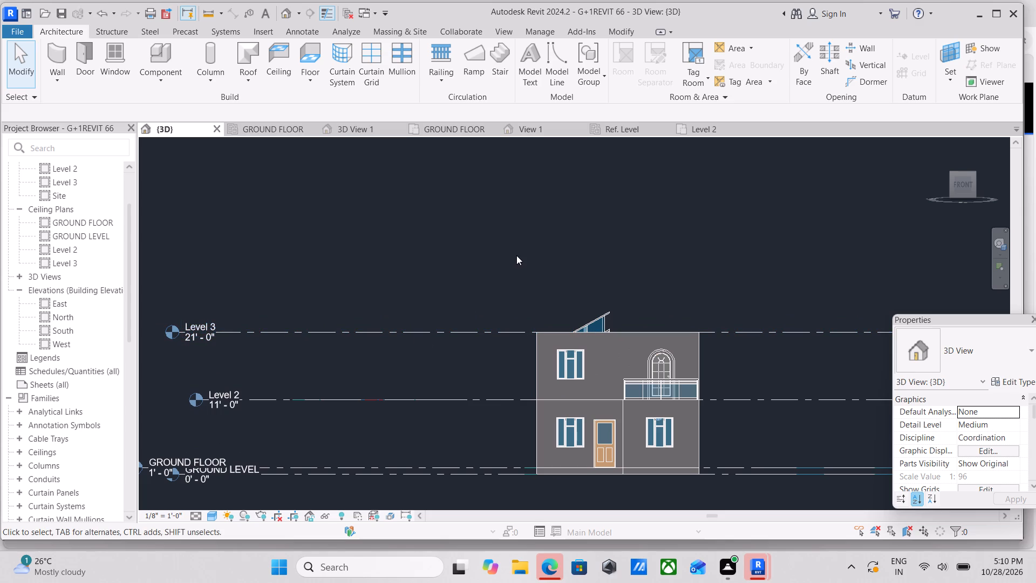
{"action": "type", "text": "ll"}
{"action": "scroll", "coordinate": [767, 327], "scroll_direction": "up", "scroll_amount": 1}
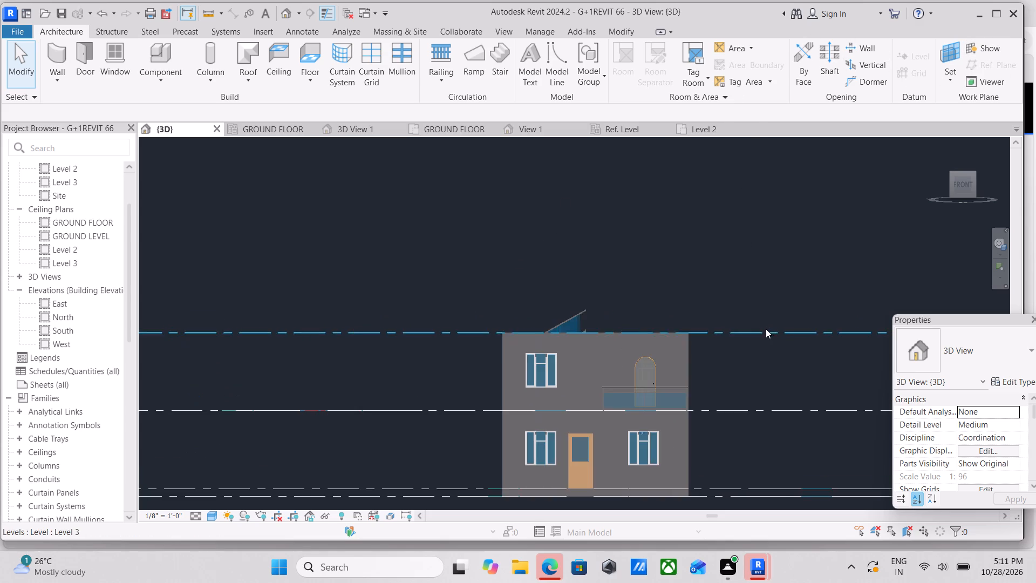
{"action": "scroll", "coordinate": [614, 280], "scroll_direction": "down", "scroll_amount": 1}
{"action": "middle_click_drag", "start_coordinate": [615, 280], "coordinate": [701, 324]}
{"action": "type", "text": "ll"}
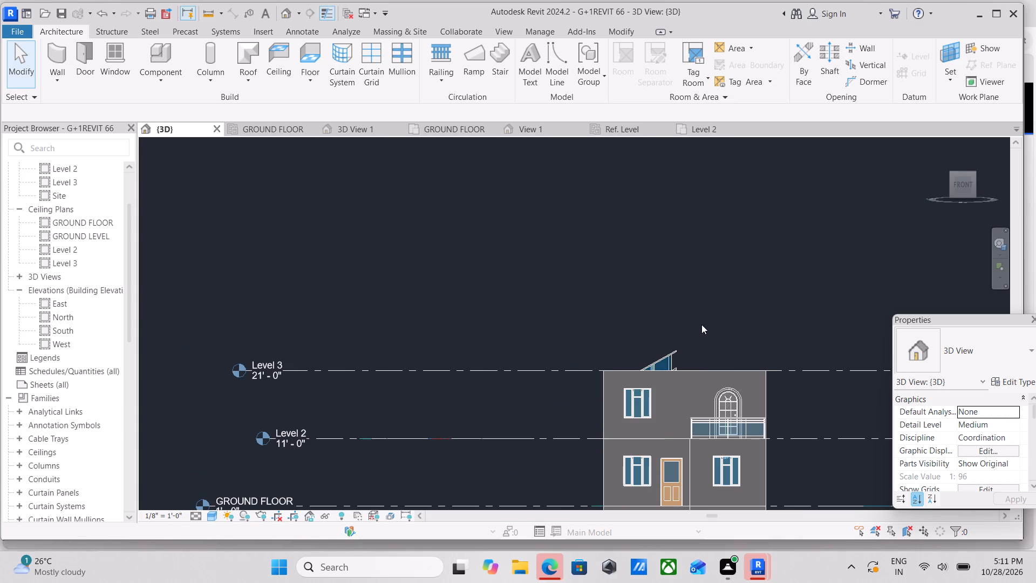
Open the North building elevation and frame the empty area above the Level 3 line.
{"action": "double_click", "coordinate": [44, 310]}
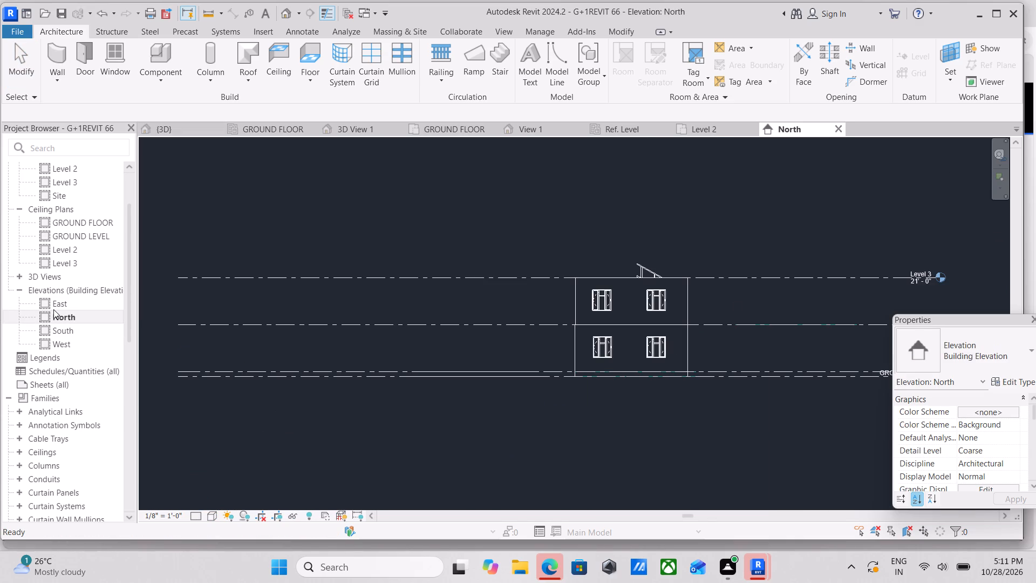
{"action": "scroll", "coordinate": [738, 245], "scroll_direction": "up", "scroll_amount": 3}
{"action": "scroll", "coordinate": [325, 283], "scroll_direction": "up", "scroll_amount": 2}
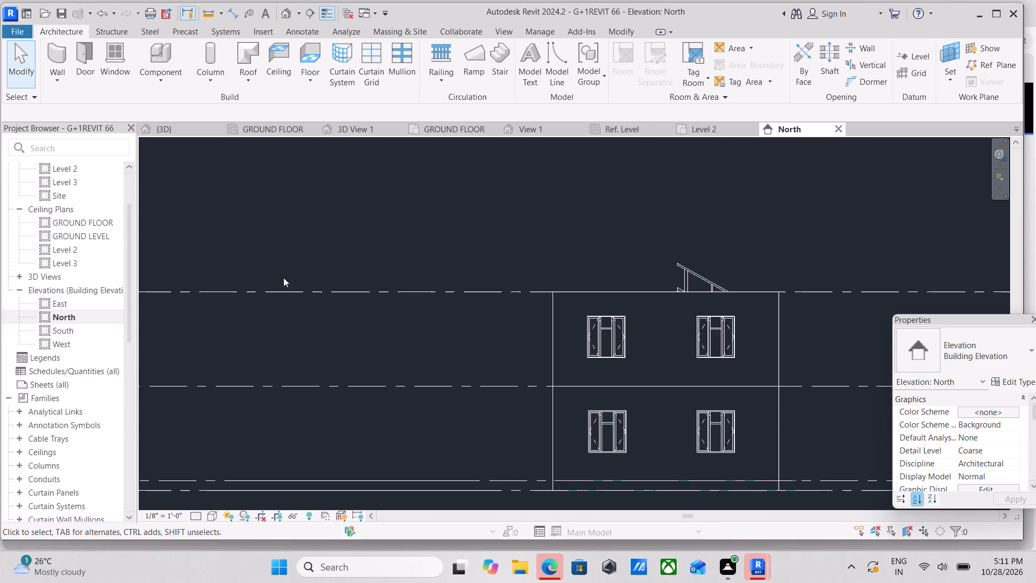
{"action": "middle_click_drag", "start_coordinate": [283, 277], "coordinate": [366, 321]}
{"action": "scroll", "coordinate": [489, 211], "scroll_direction": "down", "scroll_amount": 1}
{"action": "middle_click_drag", "start_coordinate": [489, 211], "coordinate": [489, 260]}
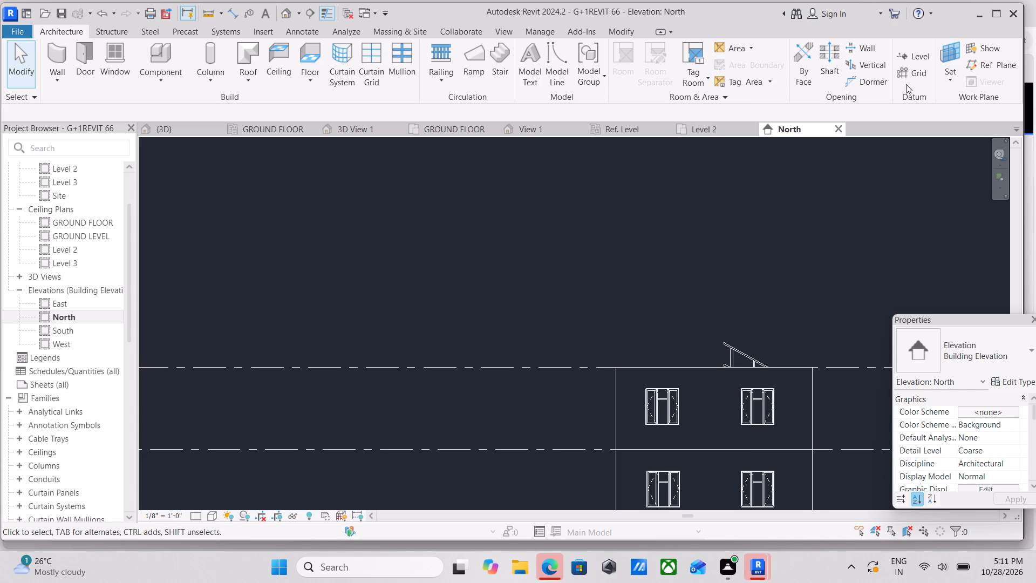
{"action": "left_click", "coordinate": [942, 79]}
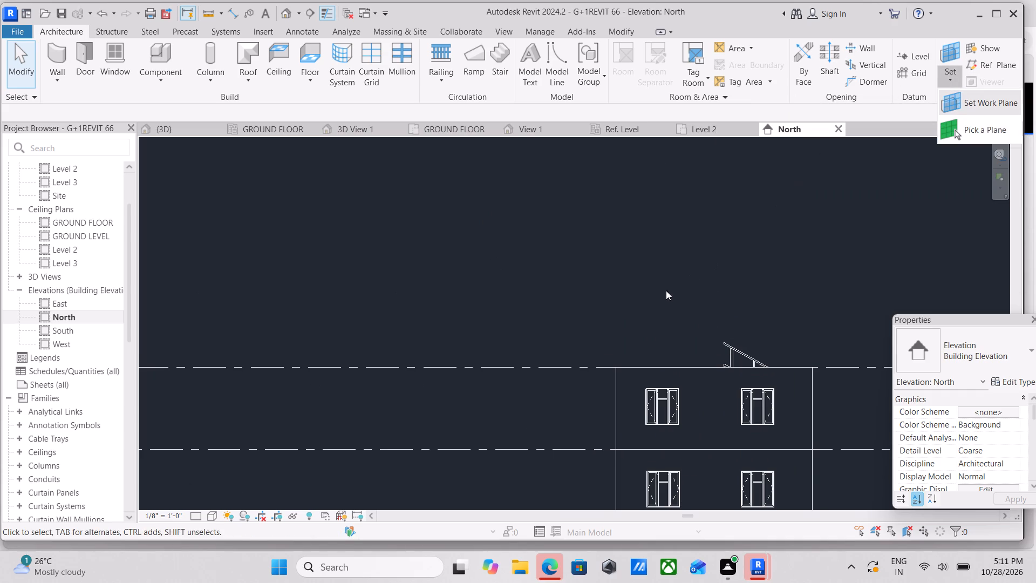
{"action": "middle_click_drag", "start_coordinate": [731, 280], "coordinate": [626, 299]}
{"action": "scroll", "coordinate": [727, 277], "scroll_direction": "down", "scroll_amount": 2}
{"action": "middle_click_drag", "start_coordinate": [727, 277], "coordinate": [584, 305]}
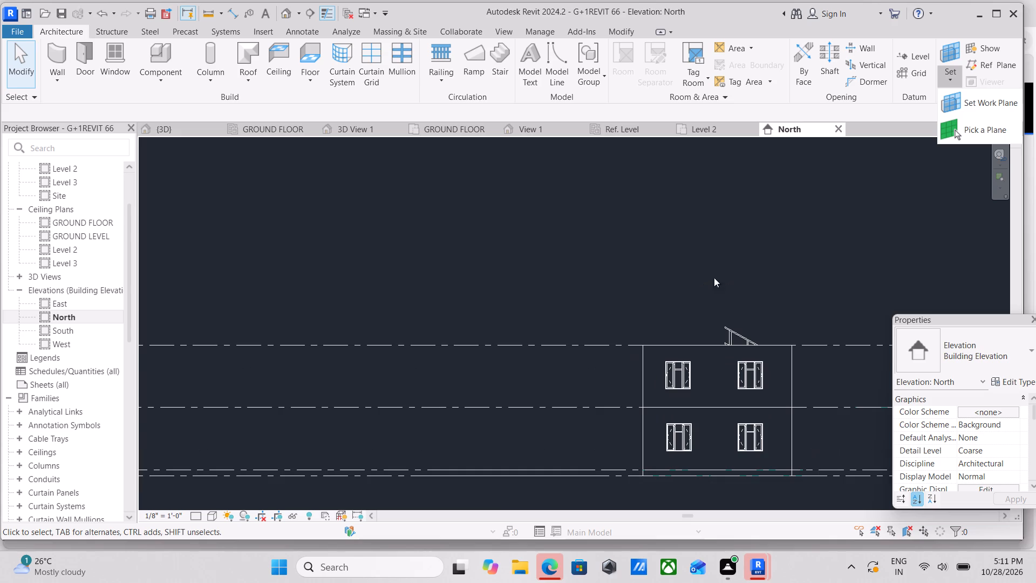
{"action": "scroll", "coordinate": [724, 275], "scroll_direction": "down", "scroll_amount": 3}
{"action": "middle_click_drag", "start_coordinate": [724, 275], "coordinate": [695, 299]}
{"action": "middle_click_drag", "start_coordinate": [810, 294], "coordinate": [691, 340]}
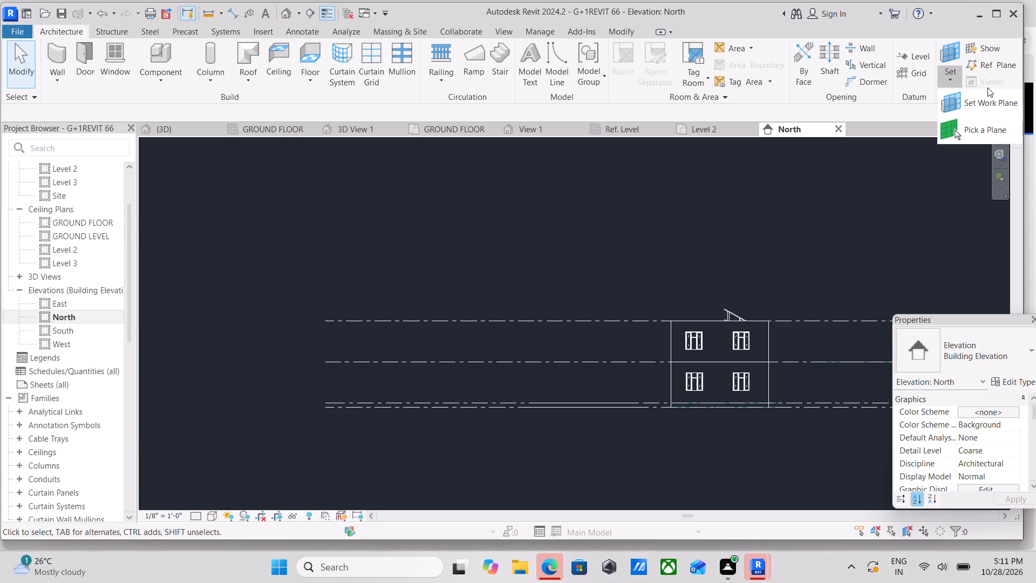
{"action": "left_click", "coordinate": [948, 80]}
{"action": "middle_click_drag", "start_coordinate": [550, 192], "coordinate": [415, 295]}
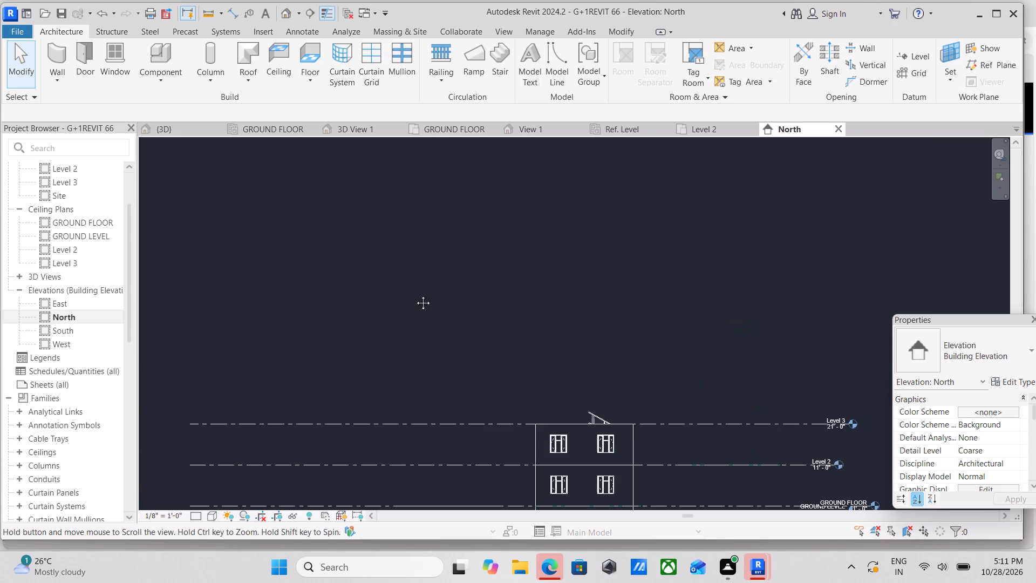
Add a new level offset 1' 0" above Level 3 in the North elevation by picking the Level 3 line.
{"action": "type", "text": "ll"}
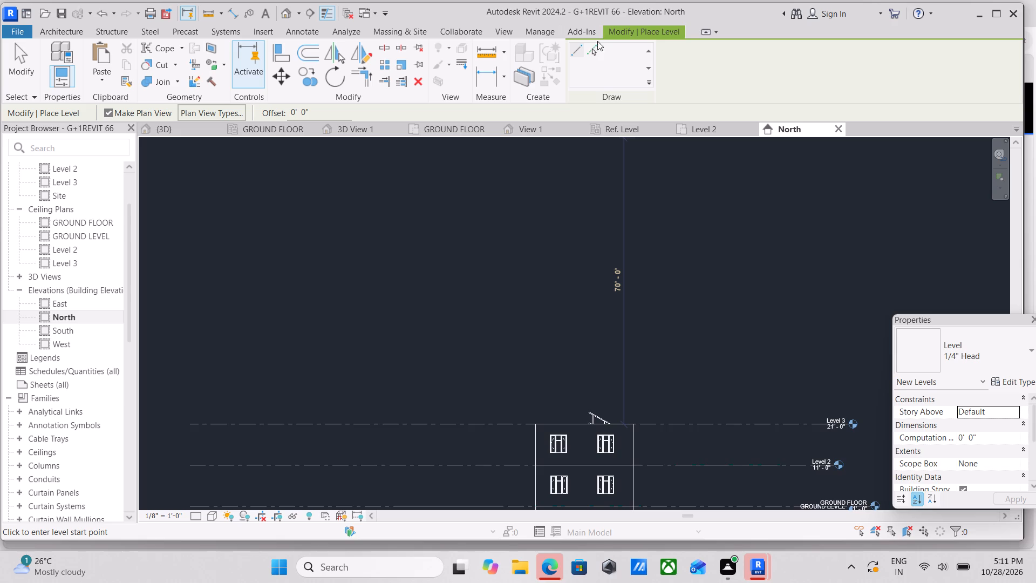
{"action": "left_click", "coordinate": [592, 49]}
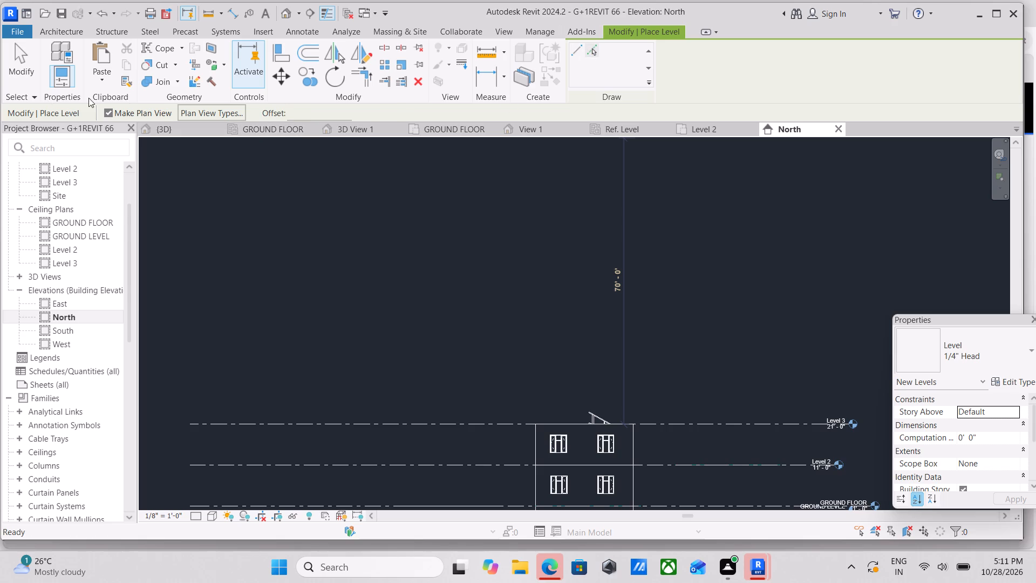
{"action": "left_click_drag", "start_coordinate": [330, 116], "coordinate": [244, 125]}
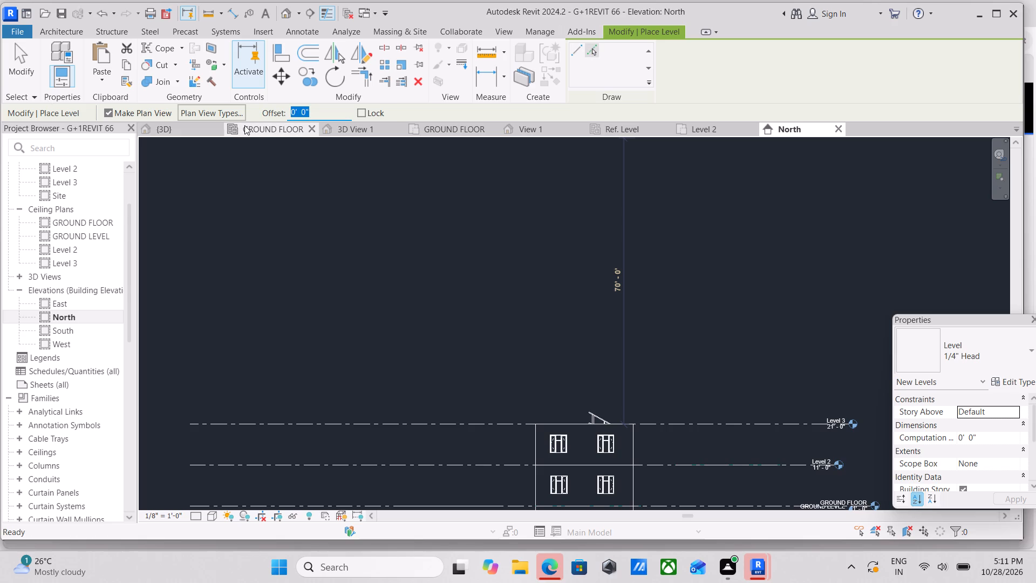
{"action": "key", "text": "1"}
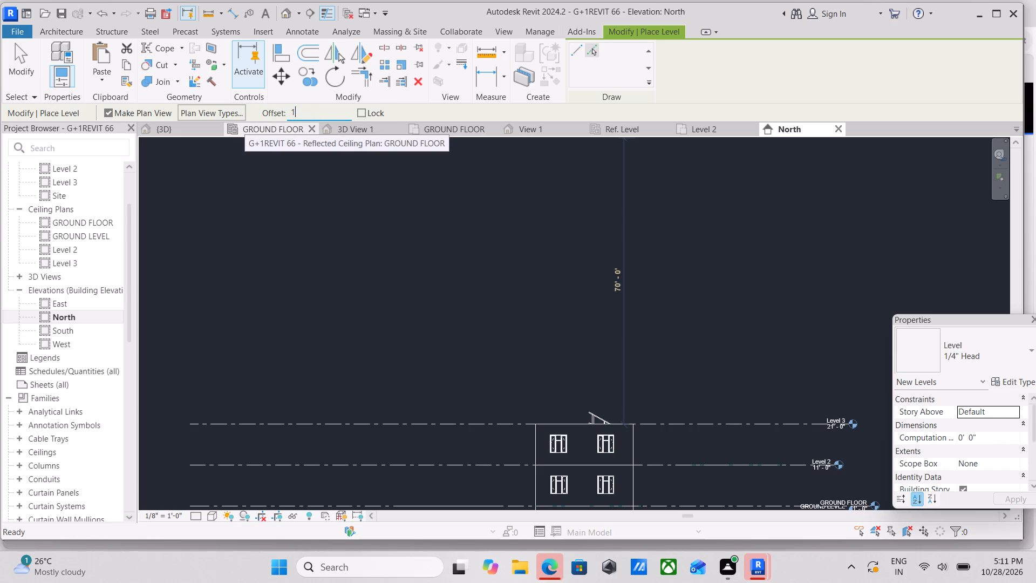
{"action": "key", "text": "apostrophe"}
{"action": "key", "text": "Return"}
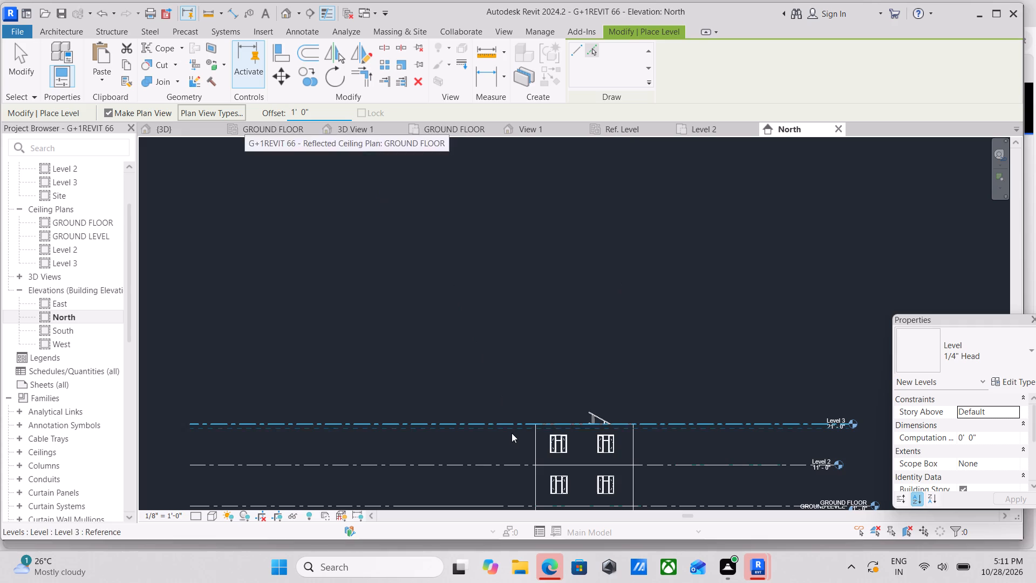
{"action": "scroll", "coordinate": [487, 423], "scroll_direction": "up", "scroll_amount": 11}
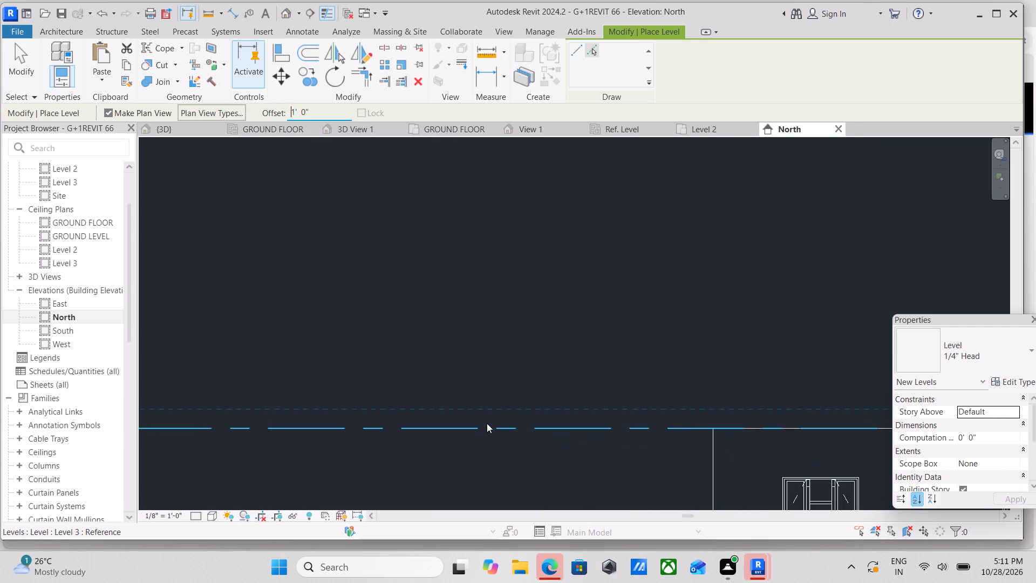
{"action": "middle_click_drag", "start_coordinate": [565, 392], "coordinate": [410, 374]}
{"action": "scroll", "coordinate": [471, 373], "scroll_direction": "down", "scroll_amount": 1}
{"action": "middle_click_drag", "start_coordinate": [471, 373], "coordinate": [418, 363]}
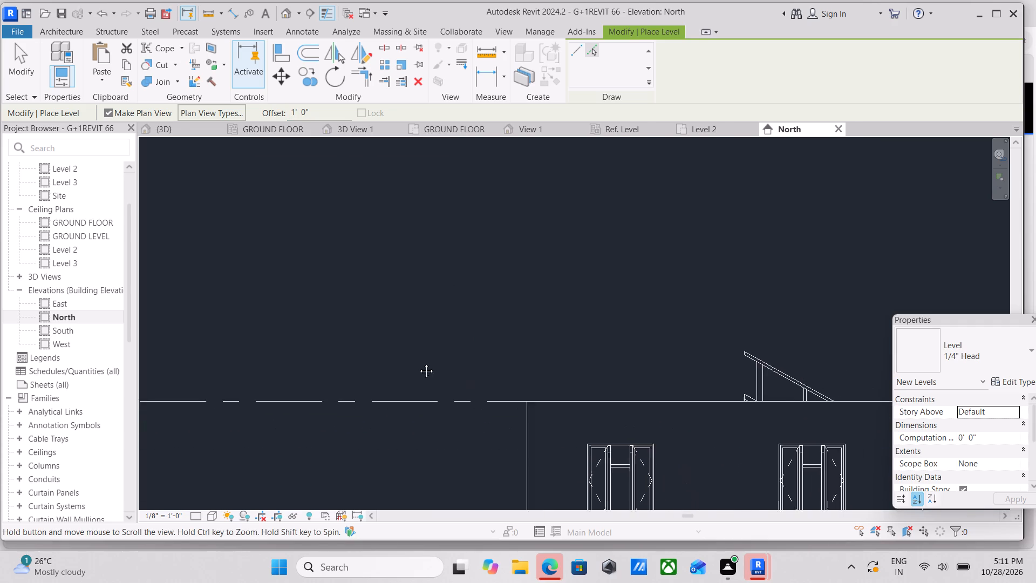
{"action": "middle_click_drag", "start_coordinate": [418, 363], "coordinate": [389, 363]}
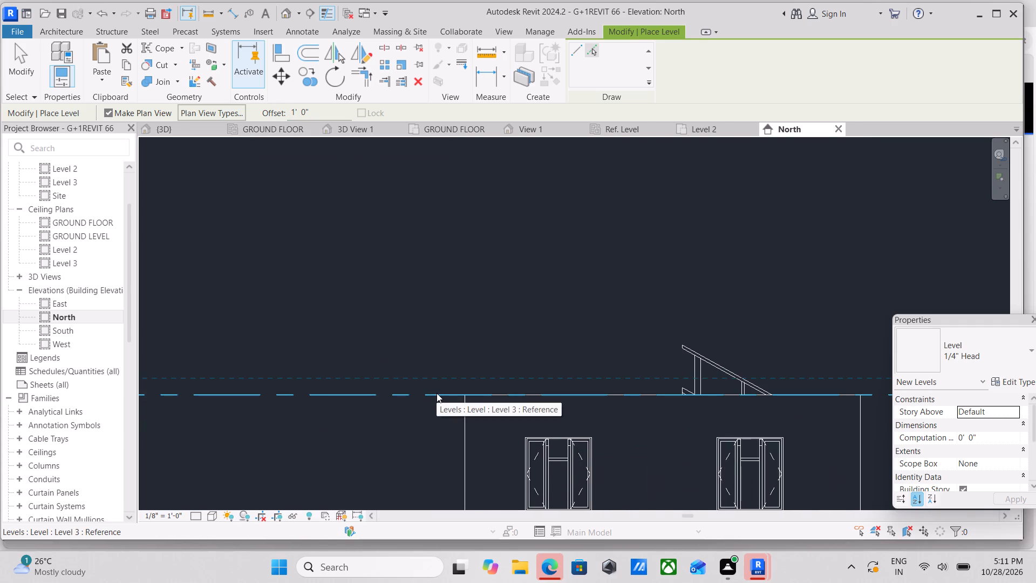
{"action": "left_click", "coordinate": [437, 393]}
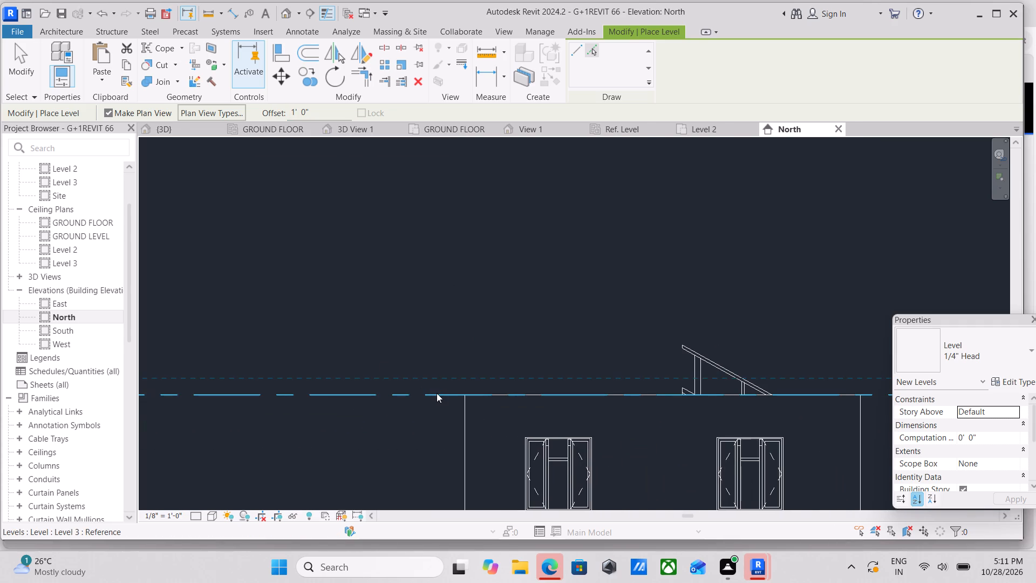
{"action": "key", "text": "Escape"}
{"action": "scroll", "coordinate": [496, 357], "scroll_direction": "down", "scroll_amount": 3}
{"action": "key", "text": "Escape"}
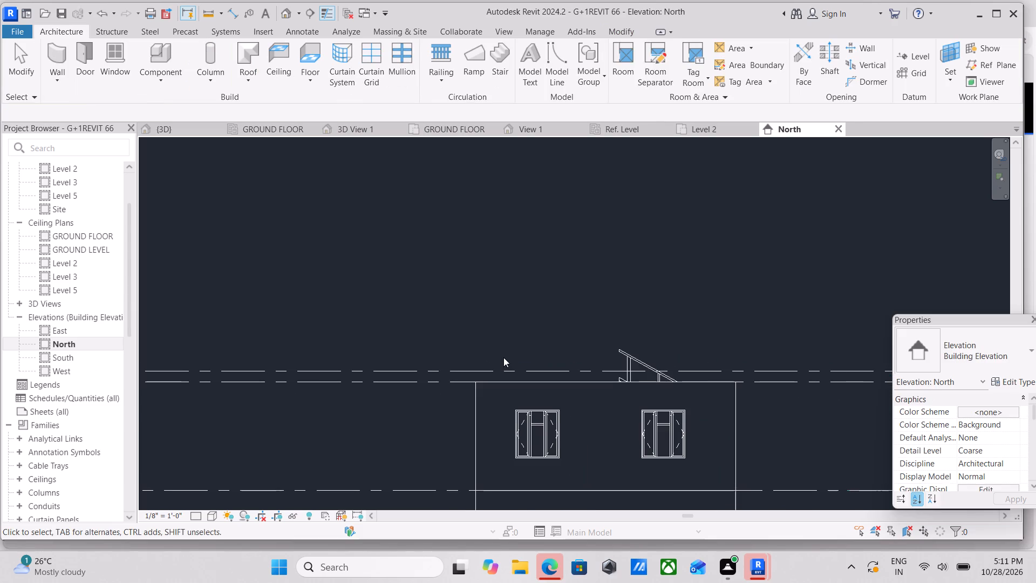
Examine the level lines around Level 3 and the stair railing across the full North elevation.
{"action": "scroll", "coordinate": [520, 358], "scroll_direction": "down", "scroll_amount": 3}
{"action": "key", "text": "Escape"}
{"action": "scroll", "coordinate": [517, 364], "scroll_direction": "down", "scroll_amount": 2}
{"action": "key", "text": "Escape"}
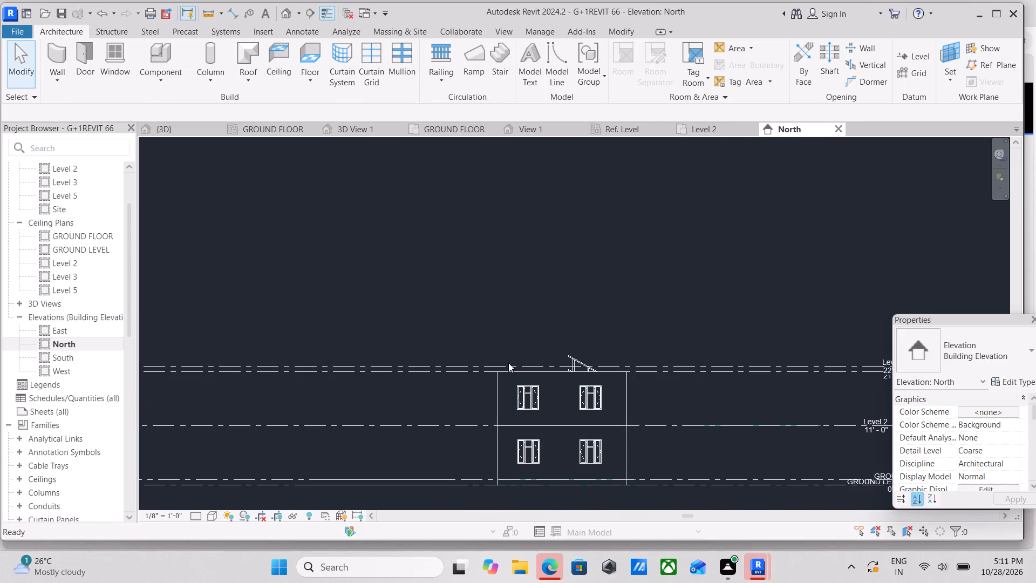
{"action": "scroll", "coordinate": [500, 359], "scroll_direction": "up", "scroll_amount": 6}
{"action": "scroll", "coordinate": [474, 385], "scroll_direction": "down", "scroll_amount": 2}
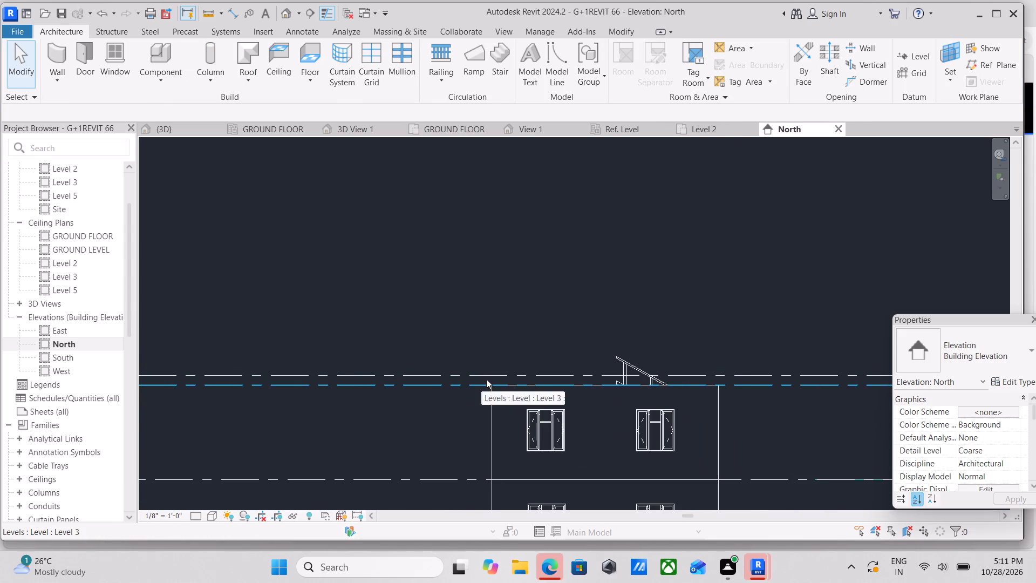
{"action": "middle_click_drag", "start_coordinate": [476, 391], "coordinate": [529, 467], "text": "shift"}
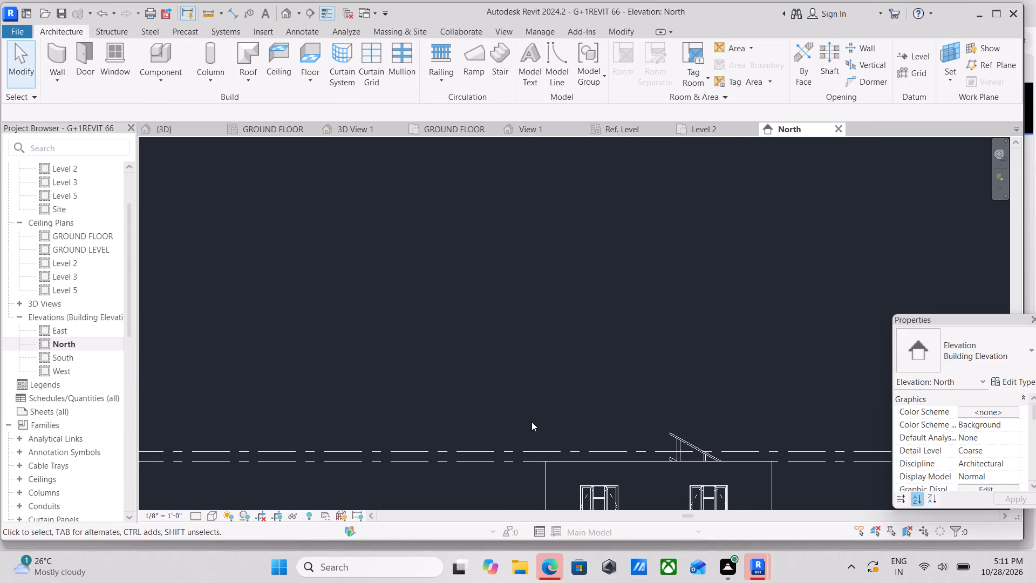
{"action": "scroll", "coordinate": [532, 418], "scroll_direction": "down", "scroll_amount": 3}
{"action": "middle_click_drag", "start_coordinate": [522, 402], "coordinate": [496, 303]}
{"action": "middle_click_drag", "start_coordinate": [493, 337], "coordinate": [515, 306]}
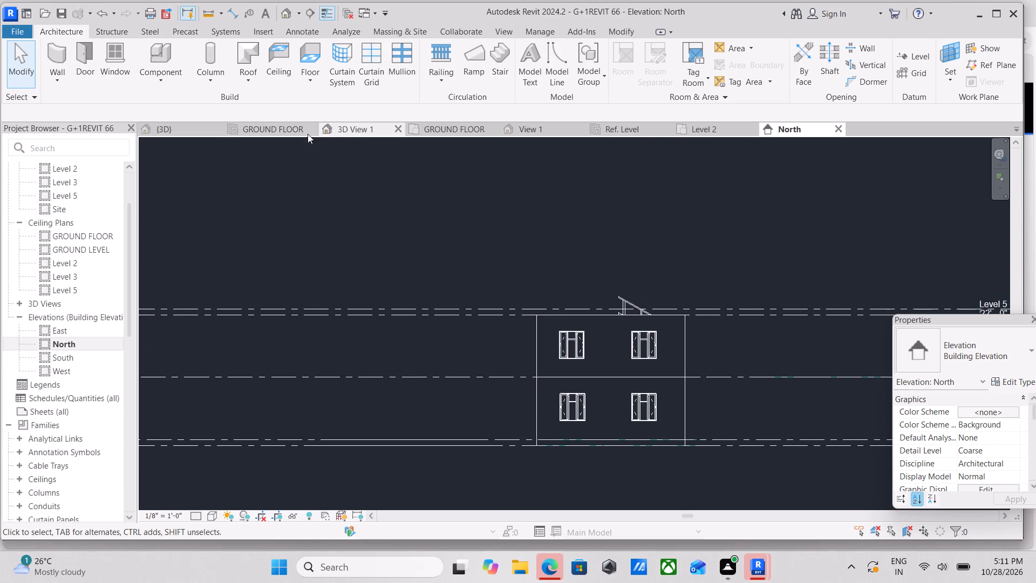
Examine the house in the {3D} view from oblique angles, including its levels, open upper-floor rooms and staircase.
{"action": "left_click", "coordinate": [185, 128]}
{"action": "scroll", "coordinate": [407, 267], "scroll_direction": "down", "scroll_amount": 2}
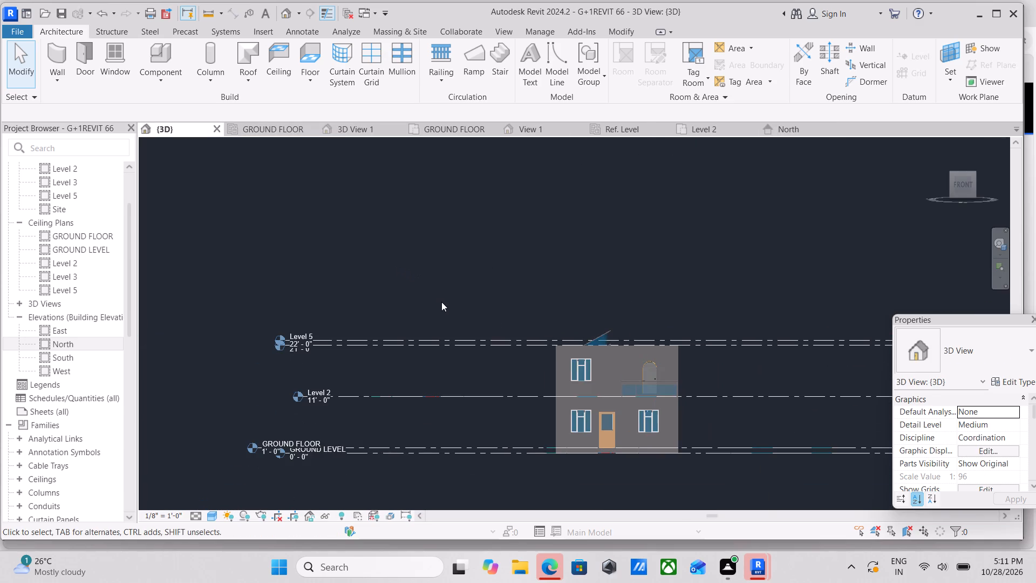
{"action": "middle_click_drag", "start_coordinate": [391, 371], "coordinate": [424, 427], "text": "shift"}
{"action": "middle_click_drag", "start_coordinate": [425, 338], "coordinate": [437, 360], "text": "shift"}
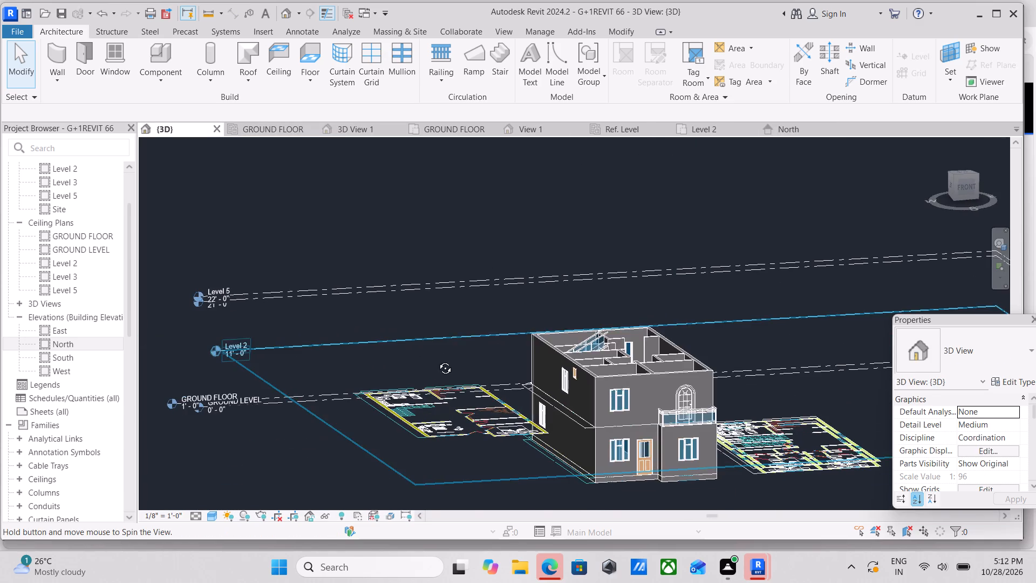
{"action": "middle_click_drag", "start_coordinate": [437, 360], "coordinate": [455, 436], "text": "shift"}
{"action": "middle_click_drag", "start_coordinate": [505, 420], "coordinate": [433, 469], "text": "shift"}
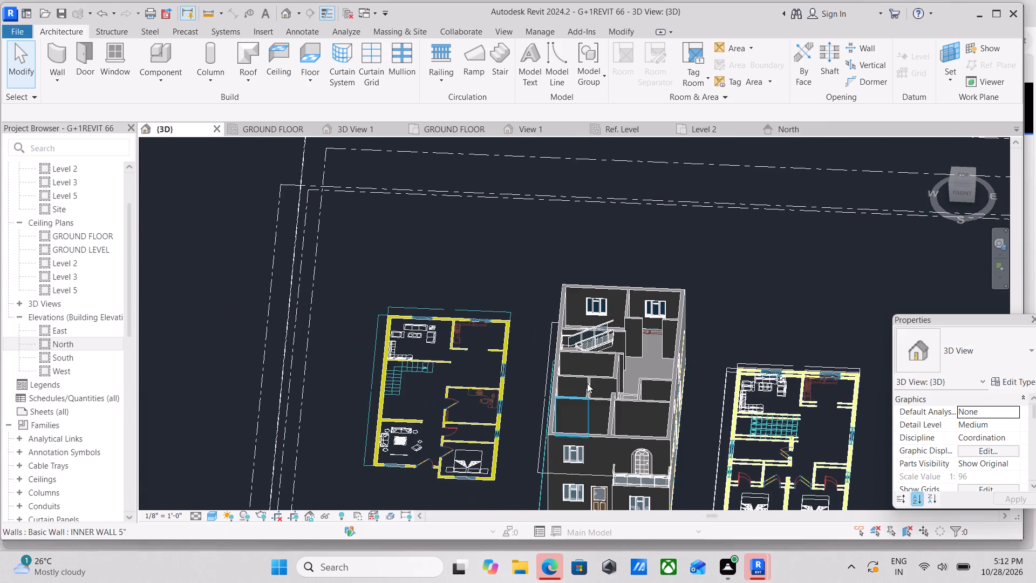
{"action": "key", "text": "Escape"}
{"action": "middle_click_drag", "start_coordinate": [344, 385], "coordinate": [387, 483], "text": "shift"}
{"action": "scroll", "coordinate": [568, 440], "scroll_direction": "up", "scroll_amount": 2}
{"action": "middle_click_drag", "start_coordinate": [578, 424], "coordinate": [475, 413]}
{"action": "scroll", "coordinate": [620, 317], "scroll_direction": "up", "scroll_amount": 2}
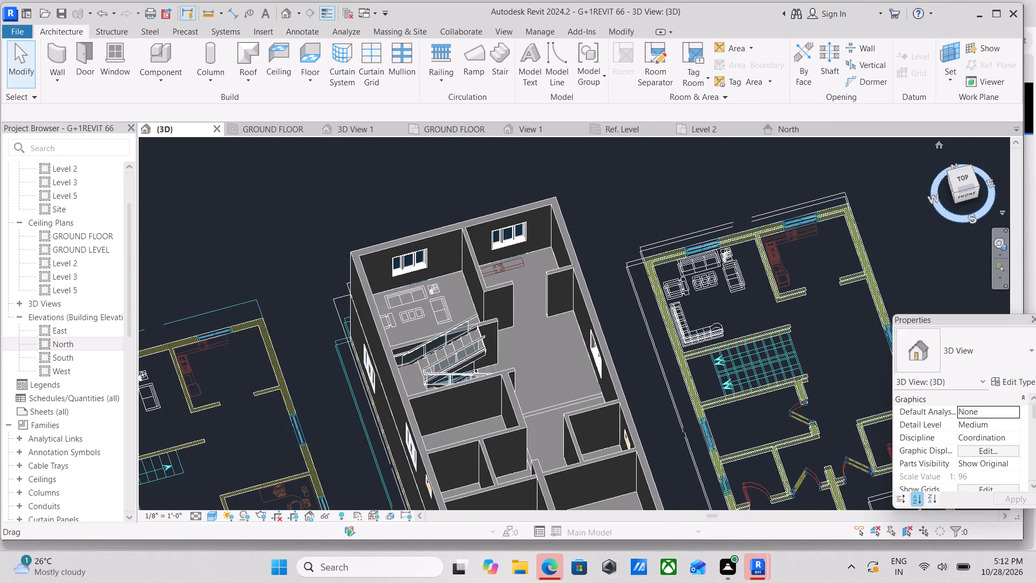
Face the 3D model from the top and examine the house footprint against the imported floor plans beside it.
{"action": "left_click", "coordinate": [963, 180]}
{"action": "scroll", "coordinate": [701, 352], "scroll_direction": "up", "scroll_amount": 2}
{"action": "scroll", "coordinate": [626, 382], "scroll_direction": "up", "scroll_amount": 3}
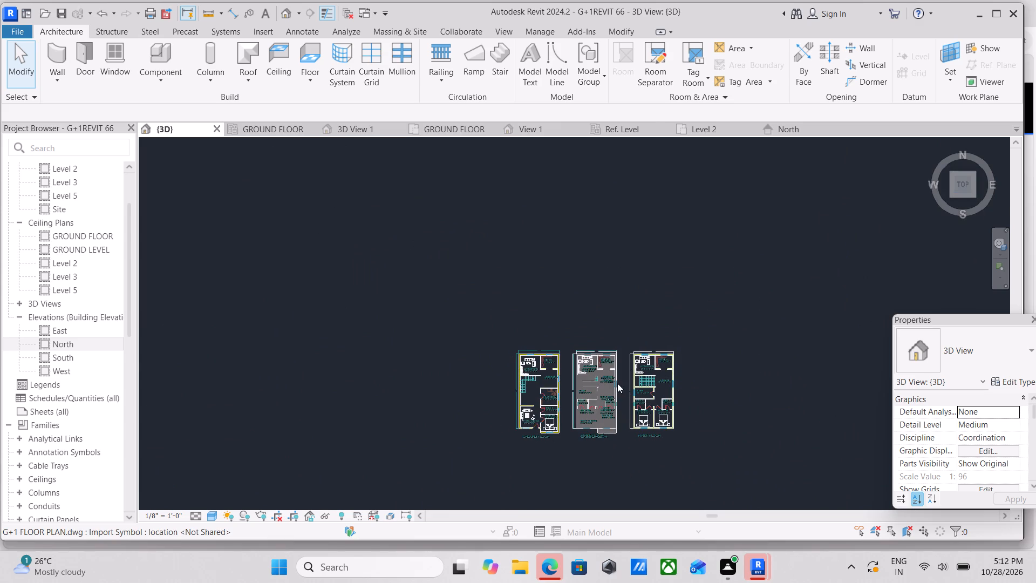
{"action": "scroll", "coordinate": [617, 383], "scroll_direction": "up", "scroll_amount": 4}
{"action": "scroll", "coordinate": [567, 338], "scroll_direction": "up", "scroll_amount": 3}
{"action": "middle_click_drag", "start_coordinate": [490, 270], "coordinate": [548, 323]}
{"action": "scroll", "coordinate": [548, 323], "scroll_direction": "up", "scroll_amount": 1}
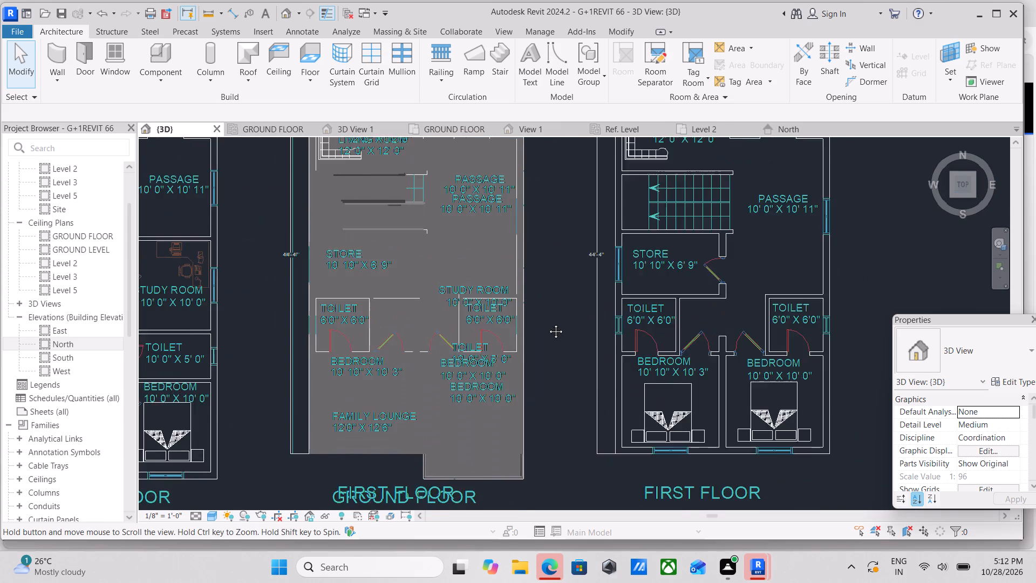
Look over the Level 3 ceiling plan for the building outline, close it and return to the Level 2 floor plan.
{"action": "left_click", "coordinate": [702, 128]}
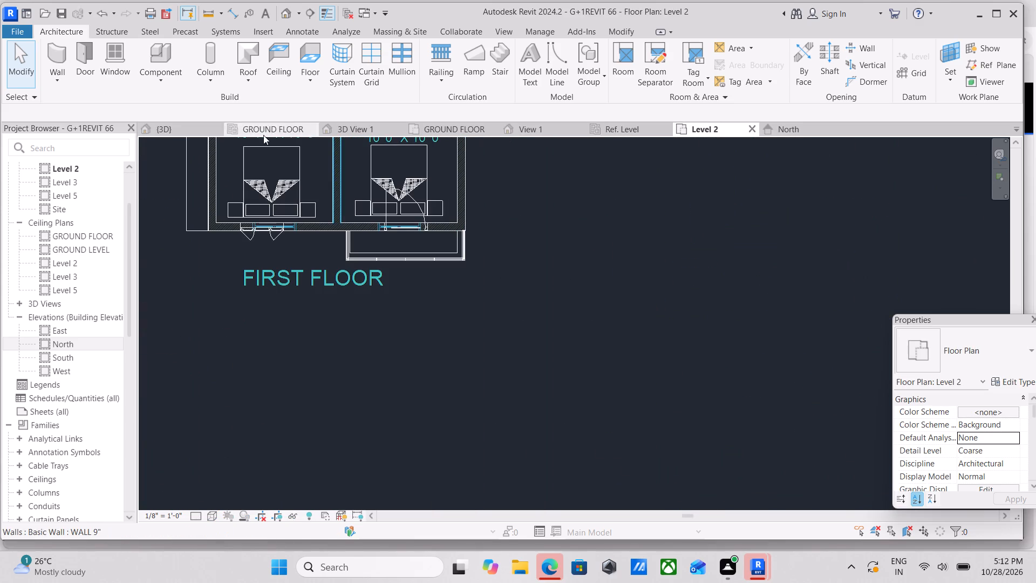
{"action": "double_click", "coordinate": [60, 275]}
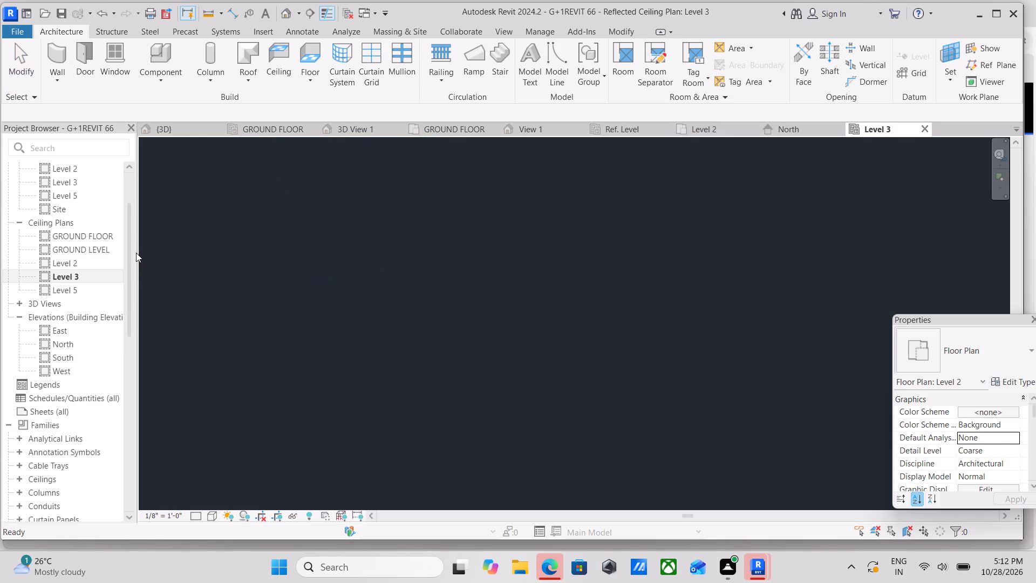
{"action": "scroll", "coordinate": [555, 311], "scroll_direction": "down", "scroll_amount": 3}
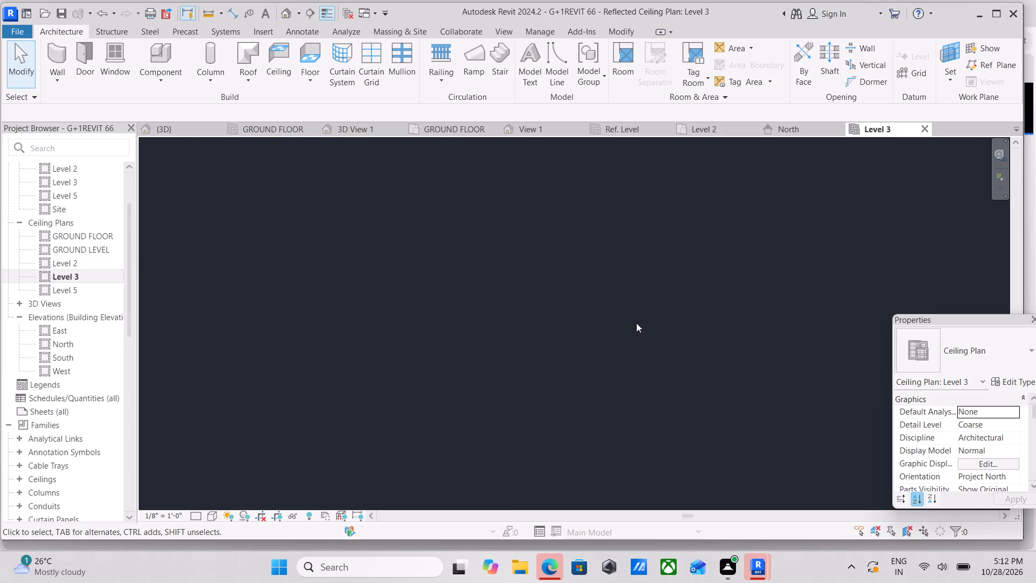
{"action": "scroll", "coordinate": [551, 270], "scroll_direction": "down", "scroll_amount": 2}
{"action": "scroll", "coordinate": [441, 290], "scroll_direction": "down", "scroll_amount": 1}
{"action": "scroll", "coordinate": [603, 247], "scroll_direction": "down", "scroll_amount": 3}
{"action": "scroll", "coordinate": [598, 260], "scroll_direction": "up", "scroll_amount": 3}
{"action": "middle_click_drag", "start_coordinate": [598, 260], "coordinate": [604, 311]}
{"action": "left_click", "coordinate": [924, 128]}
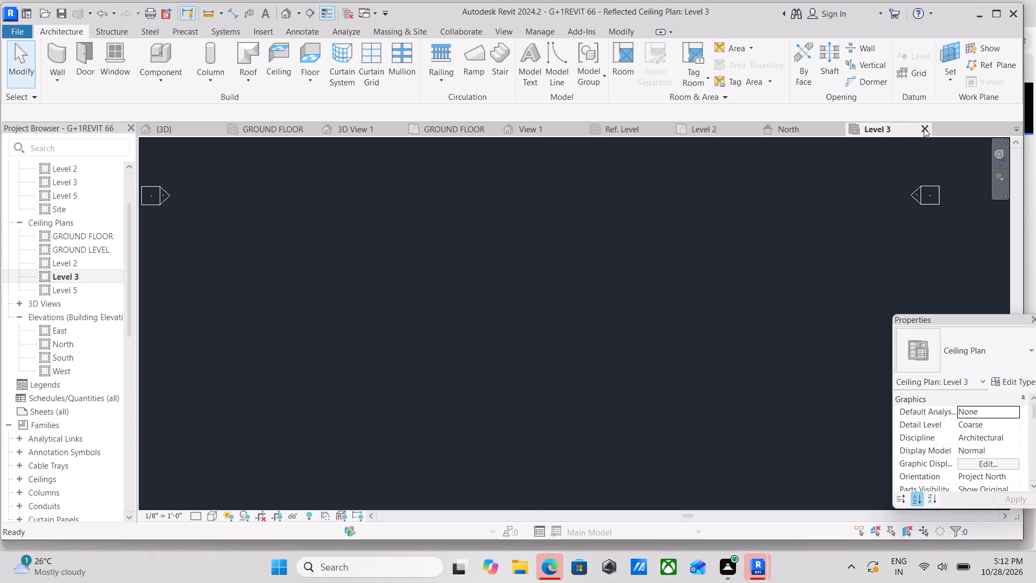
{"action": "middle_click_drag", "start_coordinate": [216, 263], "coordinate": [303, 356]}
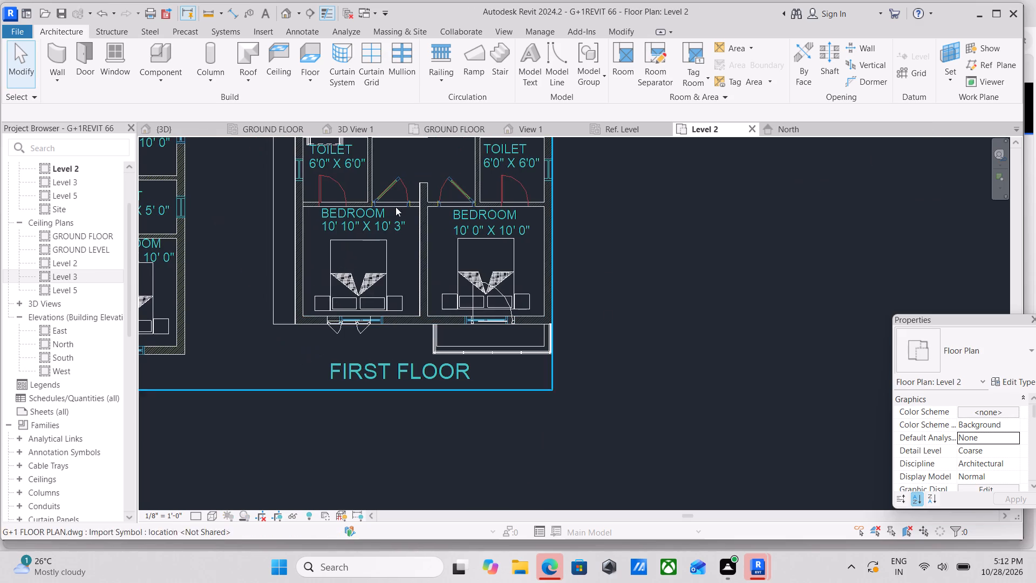
Open the Level 3 ceiling plan and set its underlay range base level to Level 2.
{"action": "double_click", "coordinate": [44, 277]}
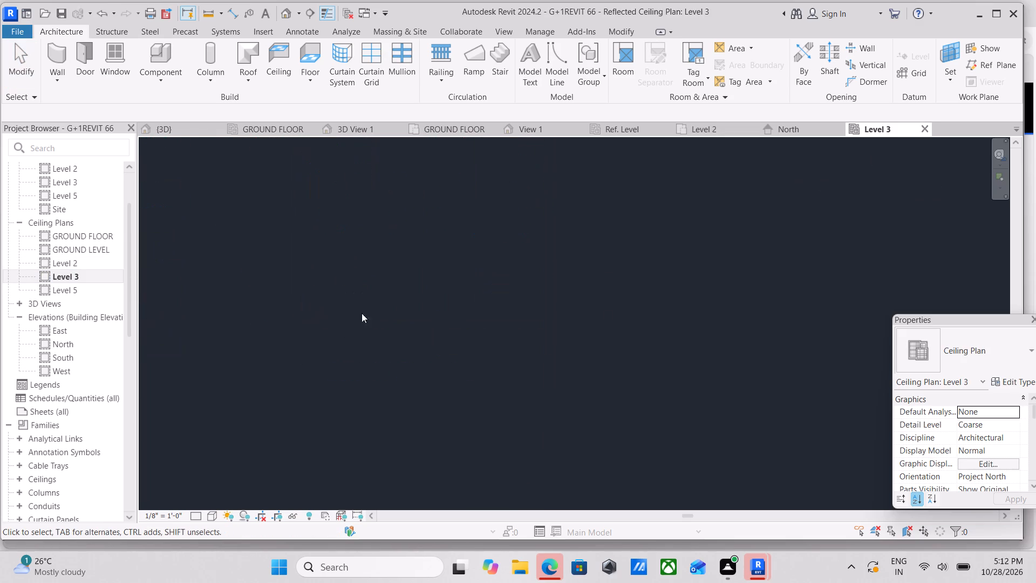
{"action": "scroll", "coordinate": [519, 274], "scroll_direction": "down", "scroll_amount": 2}
{"action": "scroll", "coordinate": [403, 307], "scroll_direction": "down", "scroll_amount": 1}
{"action": "scroll", "coordinate": [986, 413], "scroll_direction": "down", "scroll_amount": 2}
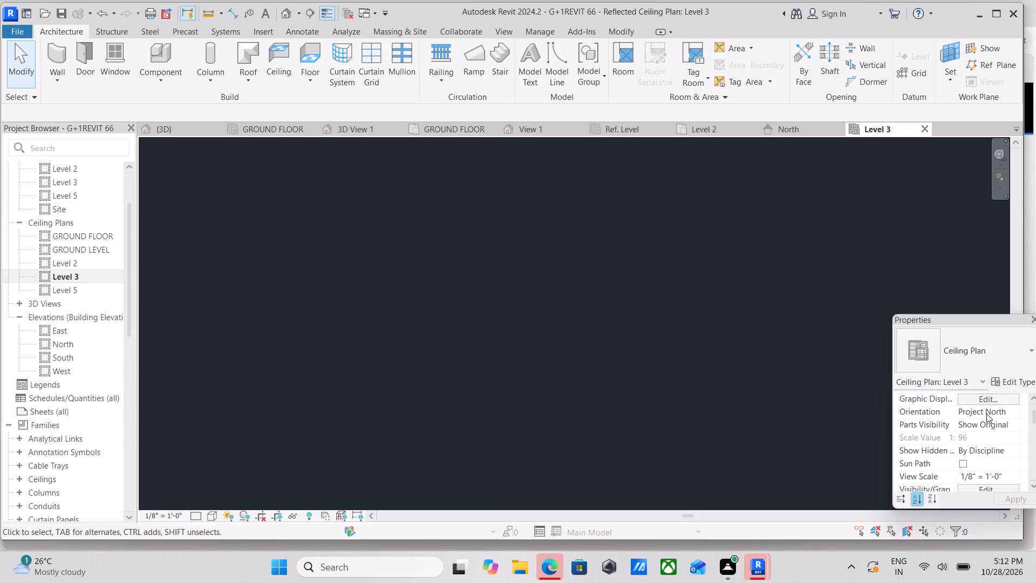
{"action": "scroll", "coordinate": [997, 405], "scroll_direction": "down", "scroll_amount": 3}
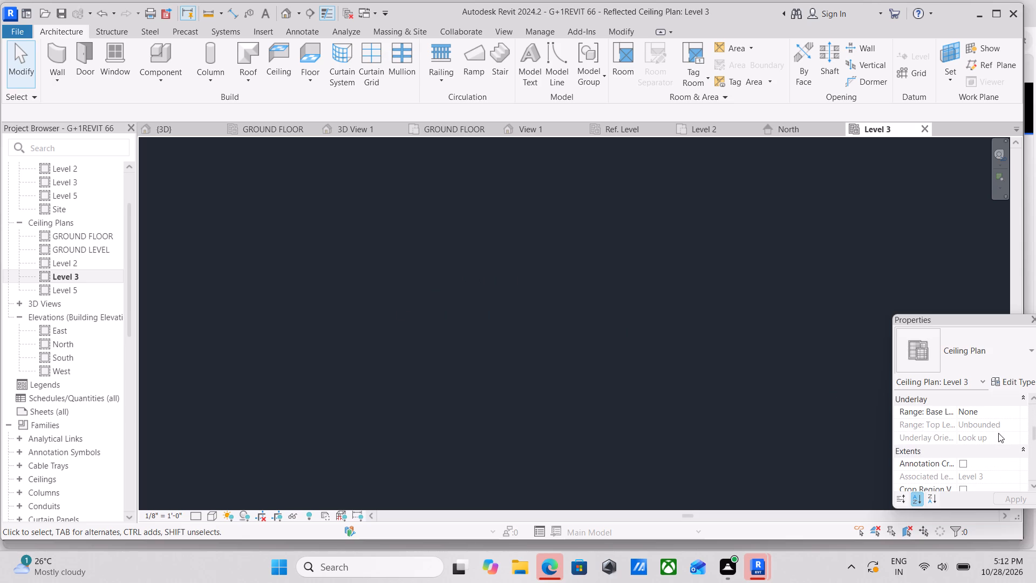
{"action": "left_click", "coordinate": [1000, 410]}
{"action": "left_click", "coordinate": [1019, 411]}
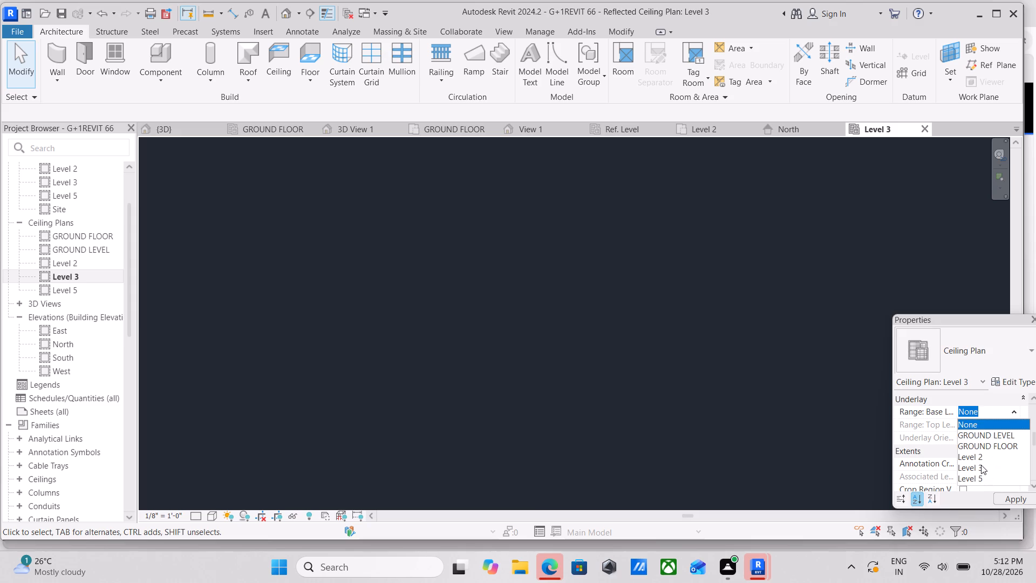
{"action": "left_click", "coordinate": [980, 458]}
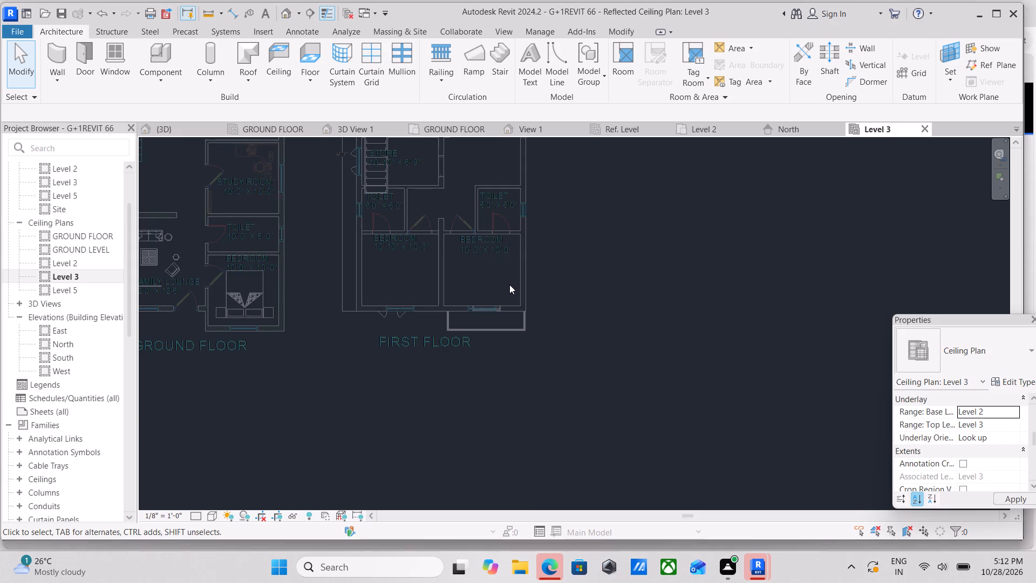
Examine the first-floor underlay in the Level 3 ceiling plan, focusing on the staircase, living room and kitchen.
{"action": "scroll", "coordinate": [592, 312], "scroll_direction": "down", "scroll_amount": 2}
{"action": "middle_click_drag", "start_coordinate": [569, 317], "coordinate": [601, 389]}
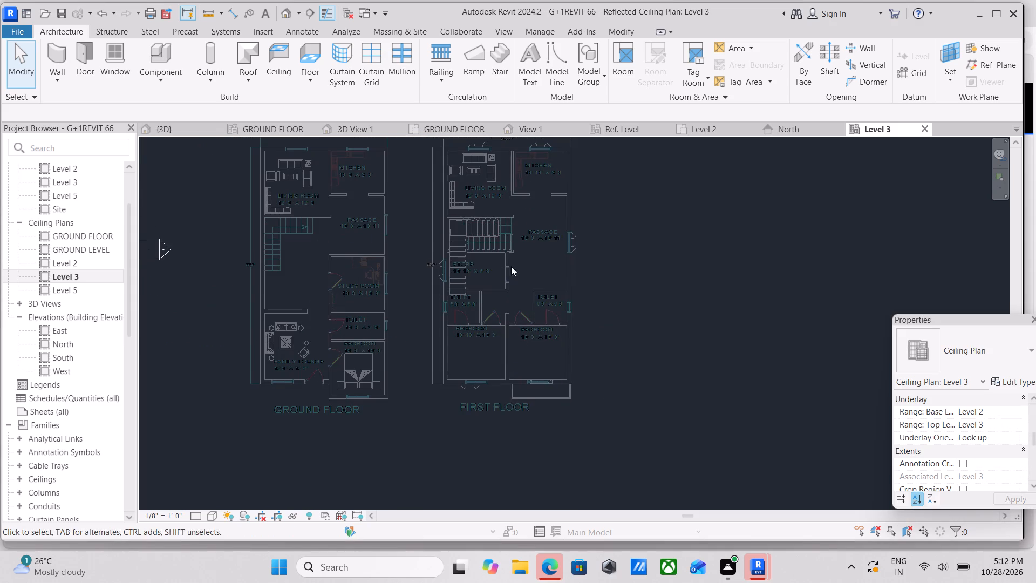
{"action": "middle_click_drag", "start_coordinate": [503, 257], "coordinate": [524, 316]}
{"action": "scroll", "coordinate": [499, 261], "scroll_direction": "up", "scroll_amount": 2}
{"action": "middle_click_drag", "start_coordinate": [489, 260], "coordinate": [489, 272]}
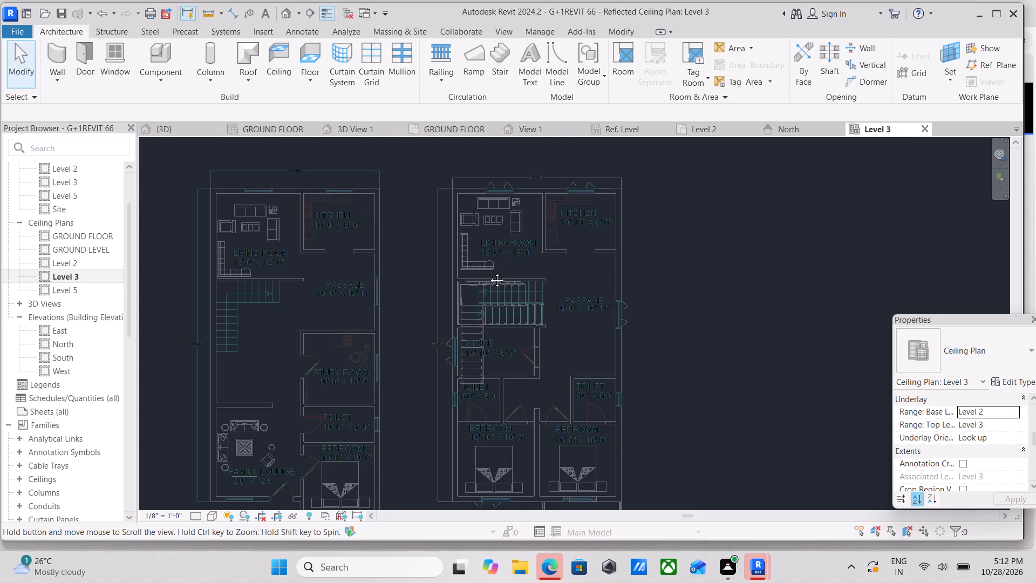
{"action": "middle_click_drag", "start_coordinate": [489, 272], "coordinate": [492, 303]}
{"action": "scroll", "coordinate": [485, 243], "scroll_direction": "up", "scroll_amount": 2}
{"action": "middle_click_drag", "start_coordinate": [493, 238], "coordinate": [501, 267]}
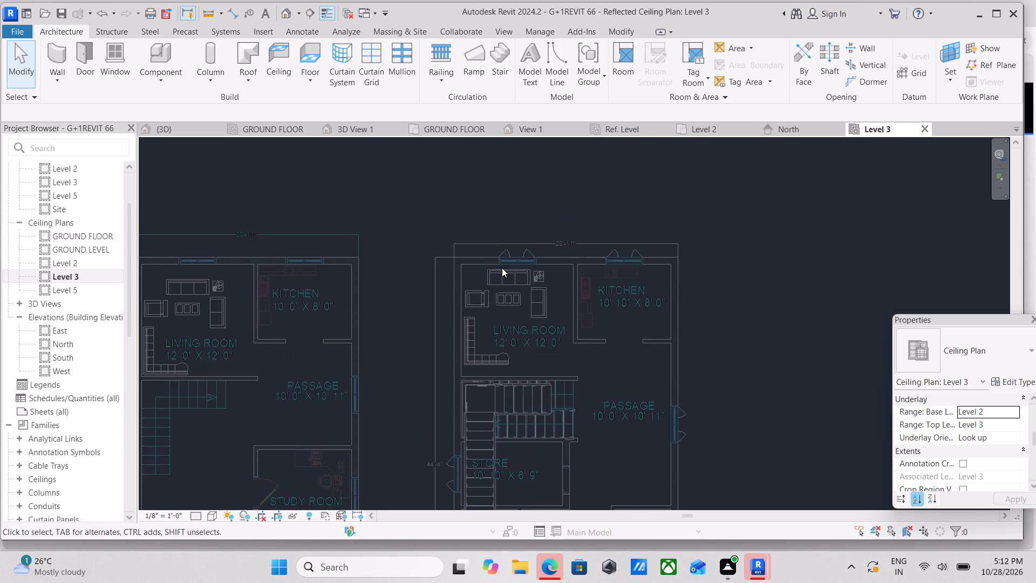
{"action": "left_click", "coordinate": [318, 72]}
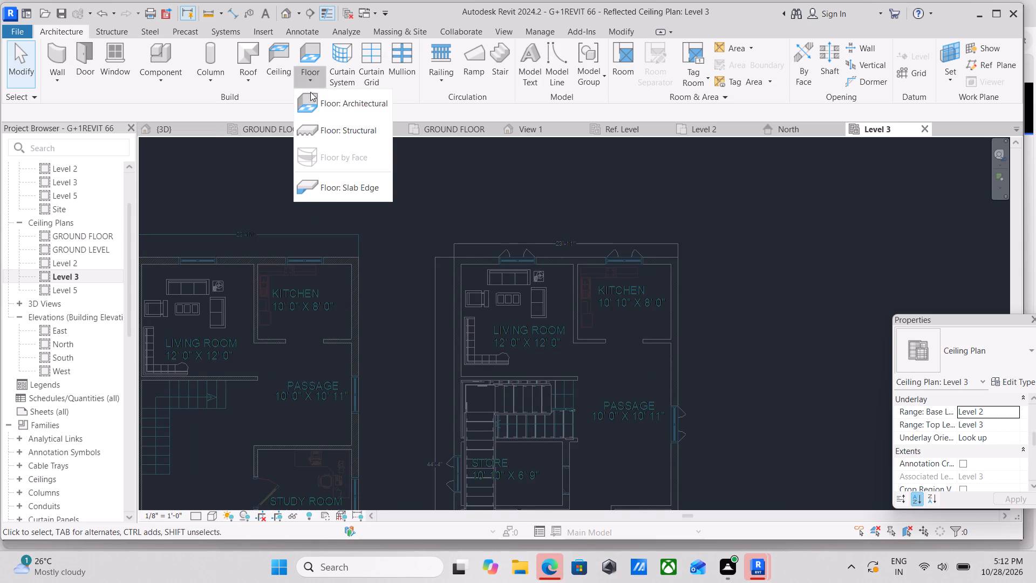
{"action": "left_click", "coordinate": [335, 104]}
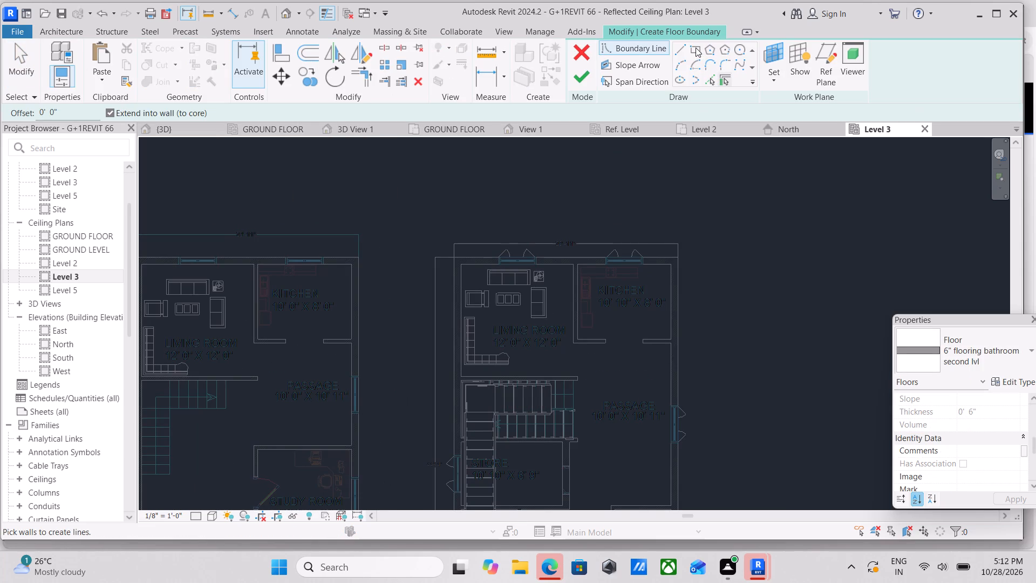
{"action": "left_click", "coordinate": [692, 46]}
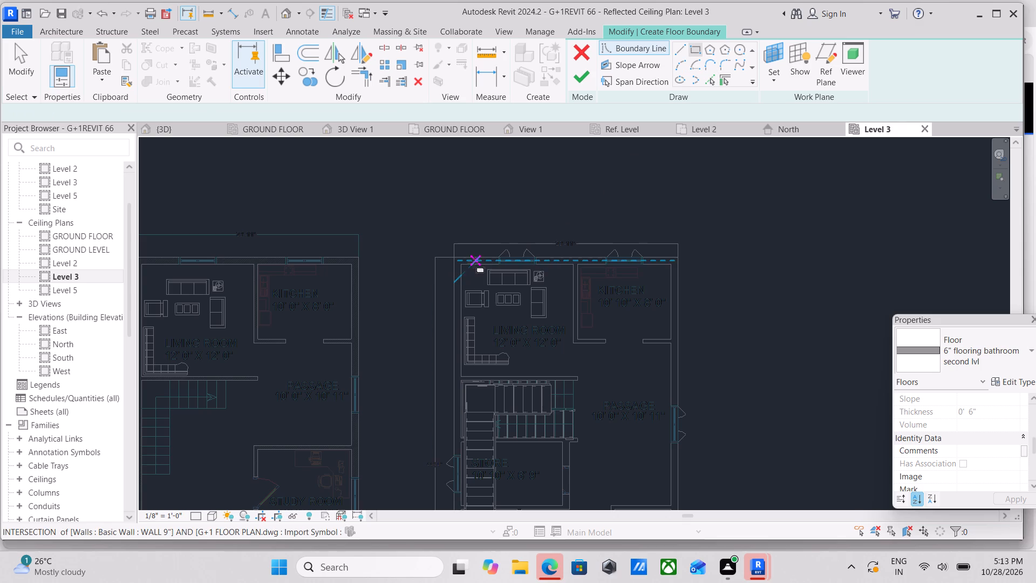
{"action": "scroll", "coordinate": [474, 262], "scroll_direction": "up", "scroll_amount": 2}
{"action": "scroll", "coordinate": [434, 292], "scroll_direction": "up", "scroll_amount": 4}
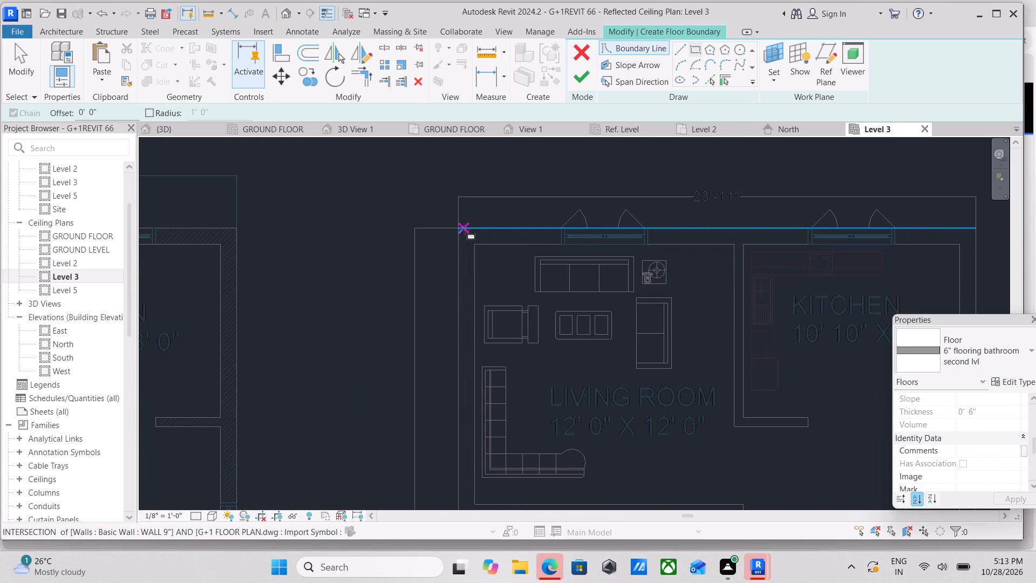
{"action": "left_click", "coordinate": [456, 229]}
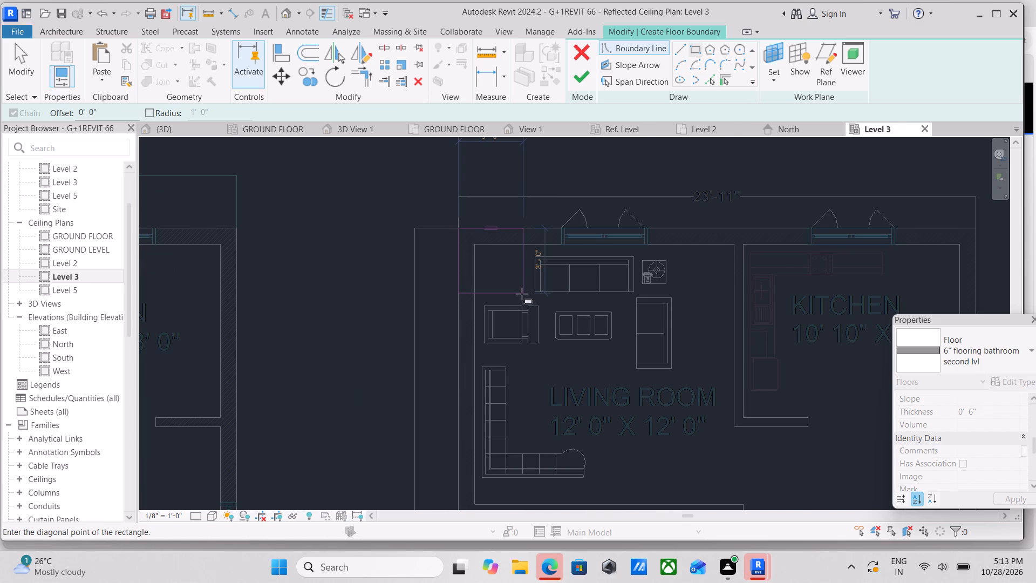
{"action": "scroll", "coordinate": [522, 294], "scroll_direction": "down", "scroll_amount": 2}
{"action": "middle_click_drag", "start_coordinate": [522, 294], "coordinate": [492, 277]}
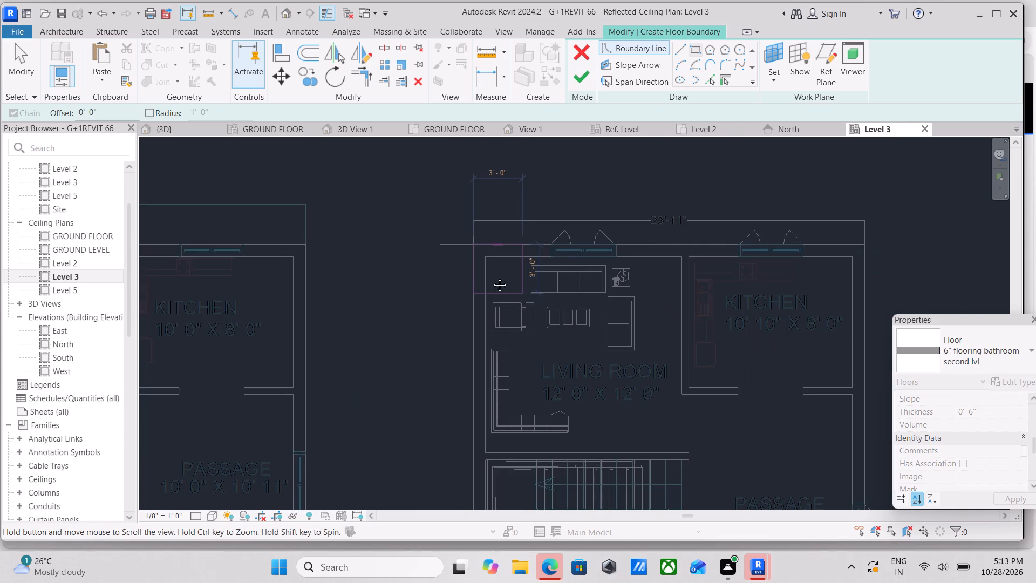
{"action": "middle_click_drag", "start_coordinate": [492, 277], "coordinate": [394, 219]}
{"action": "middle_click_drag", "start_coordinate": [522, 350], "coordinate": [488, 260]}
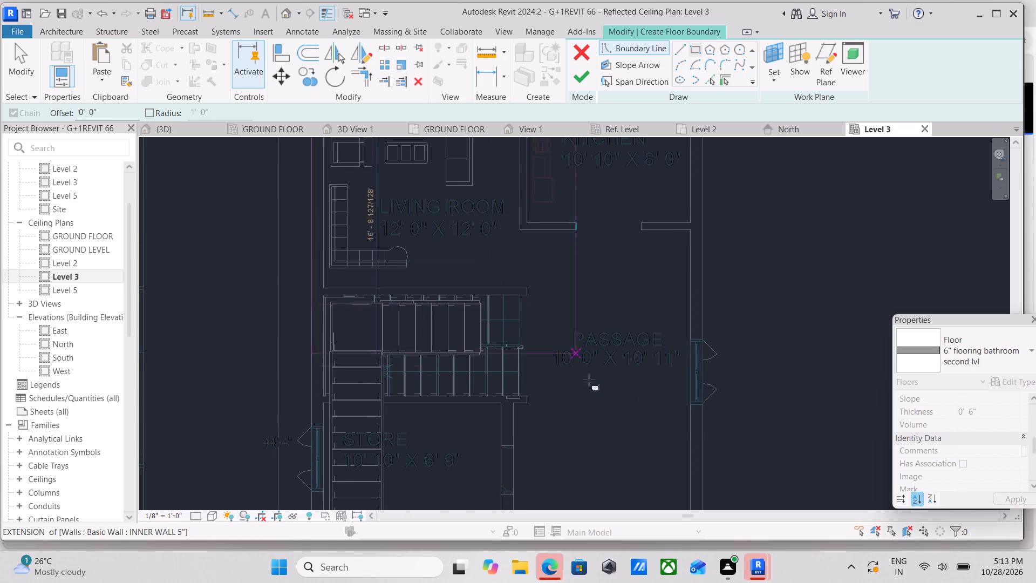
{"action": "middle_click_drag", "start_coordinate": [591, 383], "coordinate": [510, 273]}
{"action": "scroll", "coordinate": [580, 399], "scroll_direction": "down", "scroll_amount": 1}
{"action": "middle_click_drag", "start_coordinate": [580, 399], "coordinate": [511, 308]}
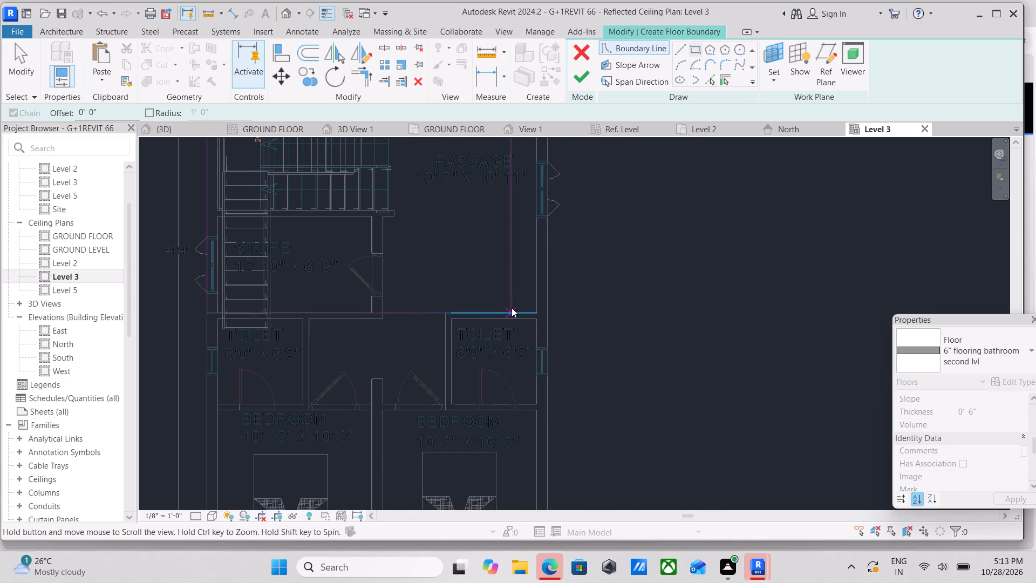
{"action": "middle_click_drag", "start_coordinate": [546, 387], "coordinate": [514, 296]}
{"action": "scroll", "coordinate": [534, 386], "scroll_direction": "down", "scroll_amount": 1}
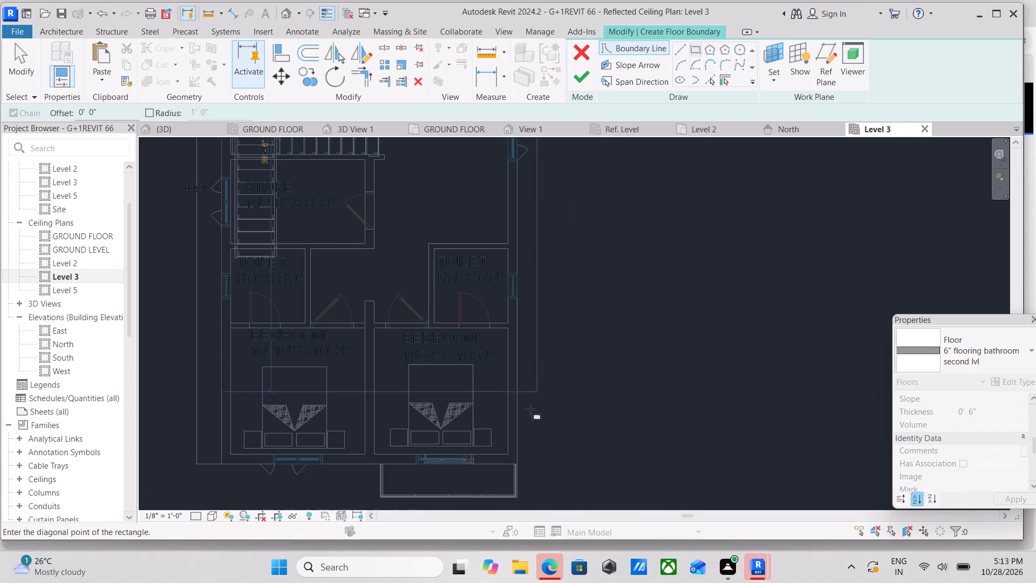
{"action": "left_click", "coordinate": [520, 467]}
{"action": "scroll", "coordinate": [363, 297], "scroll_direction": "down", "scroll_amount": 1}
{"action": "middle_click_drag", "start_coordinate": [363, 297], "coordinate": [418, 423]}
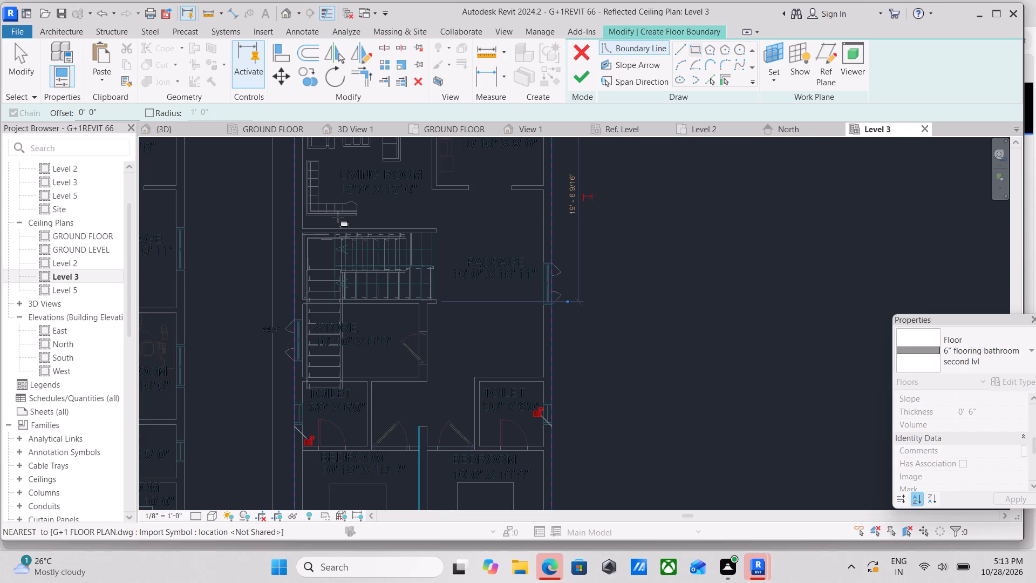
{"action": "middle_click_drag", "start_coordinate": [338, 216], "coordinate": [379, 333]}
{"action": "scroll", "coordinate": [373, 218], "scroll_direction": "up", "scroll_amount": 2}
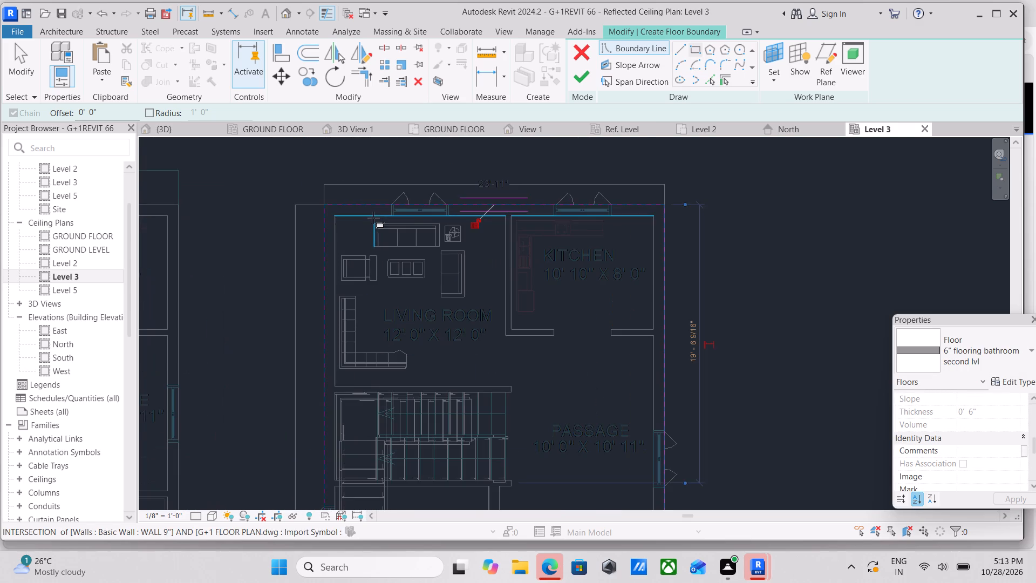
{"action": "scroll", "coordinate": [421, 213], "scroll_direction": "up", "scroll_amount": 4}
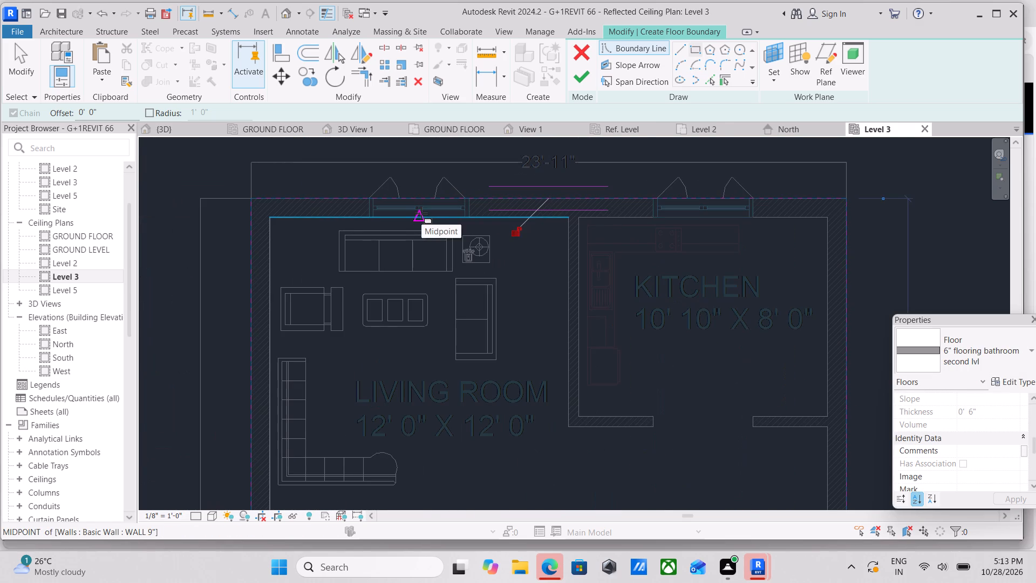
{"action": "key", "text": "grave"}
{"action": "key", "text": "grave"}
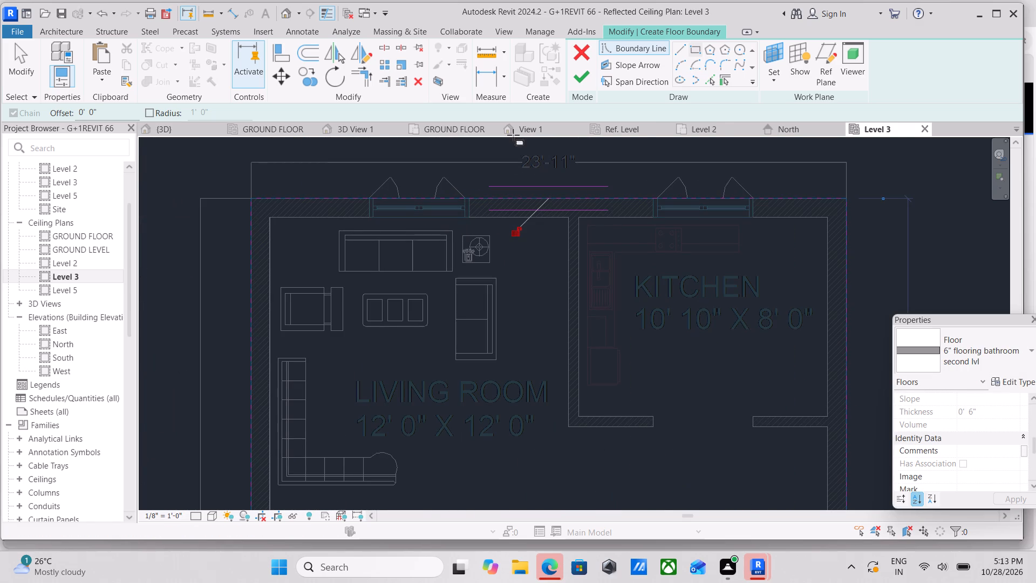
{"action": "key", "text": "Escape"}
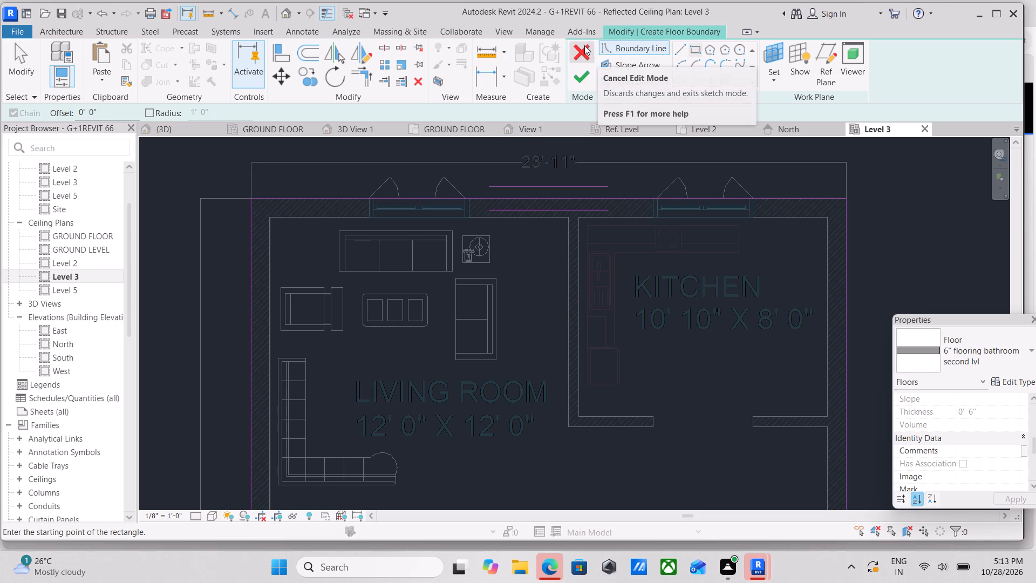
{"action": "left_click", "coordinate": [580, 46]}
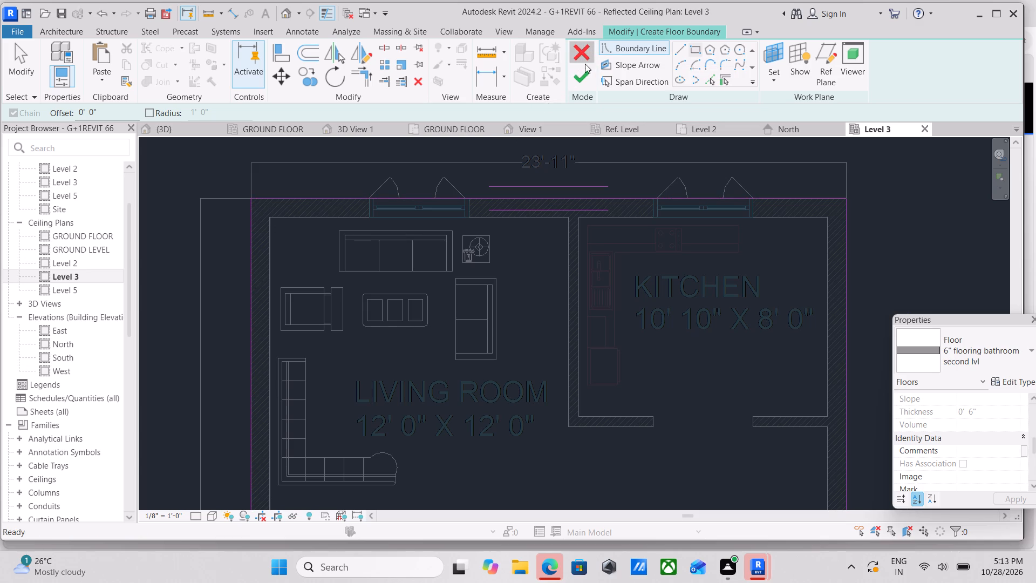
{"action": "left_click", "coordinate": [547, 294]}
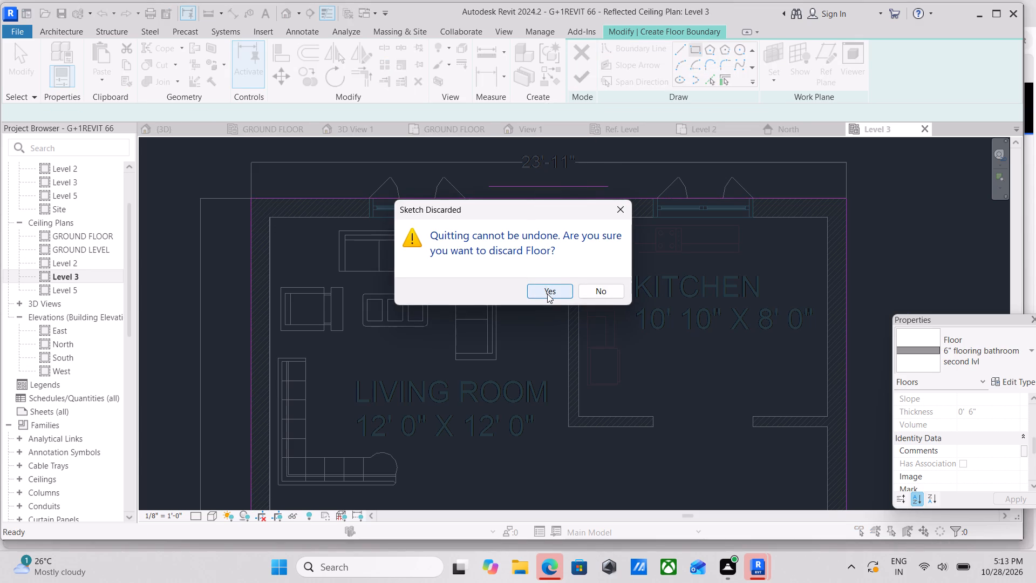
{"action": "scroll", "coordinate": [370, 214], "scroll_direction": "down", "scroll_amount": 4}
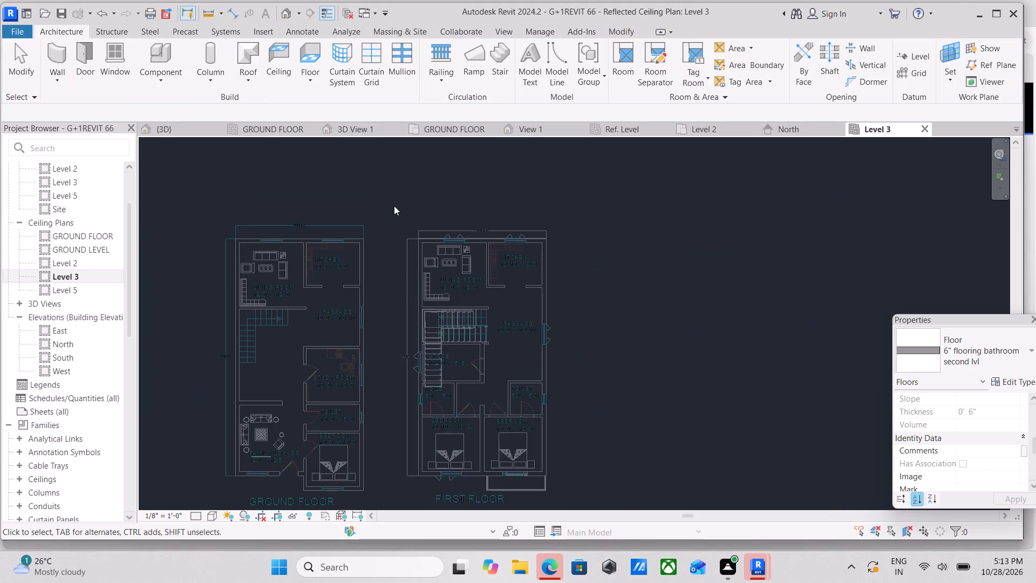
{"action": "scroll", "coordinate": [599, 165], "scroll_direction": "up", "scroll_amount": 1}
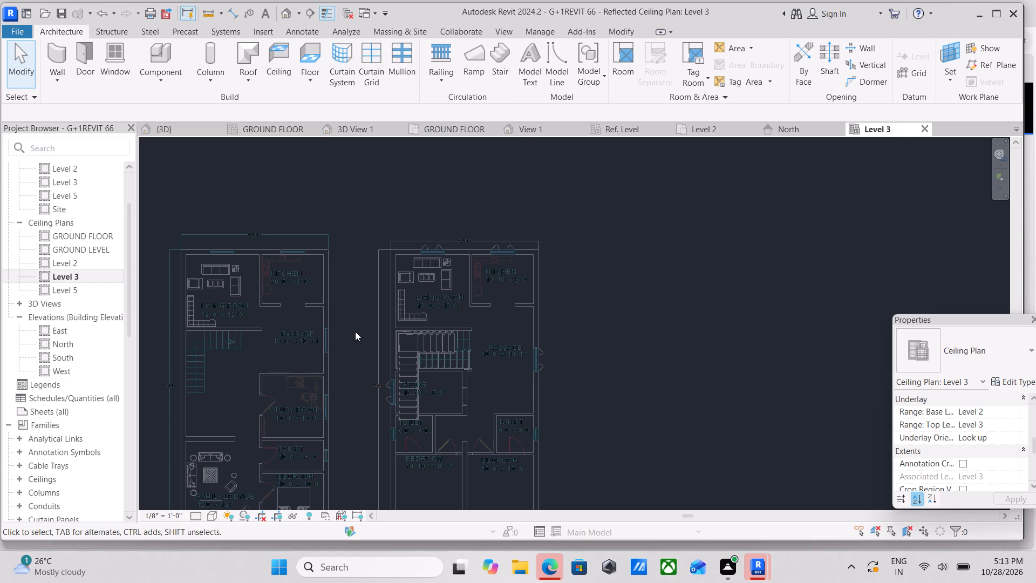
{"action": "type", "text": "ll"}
Start an architectural floor and draw its first boundary line about 22'-5" along the inner face of the living room and kitchen's outer wall.
{"action": "scroll", "coordinate": [407, 305], "scroll_direction": "up", "scroll_amount": 3}
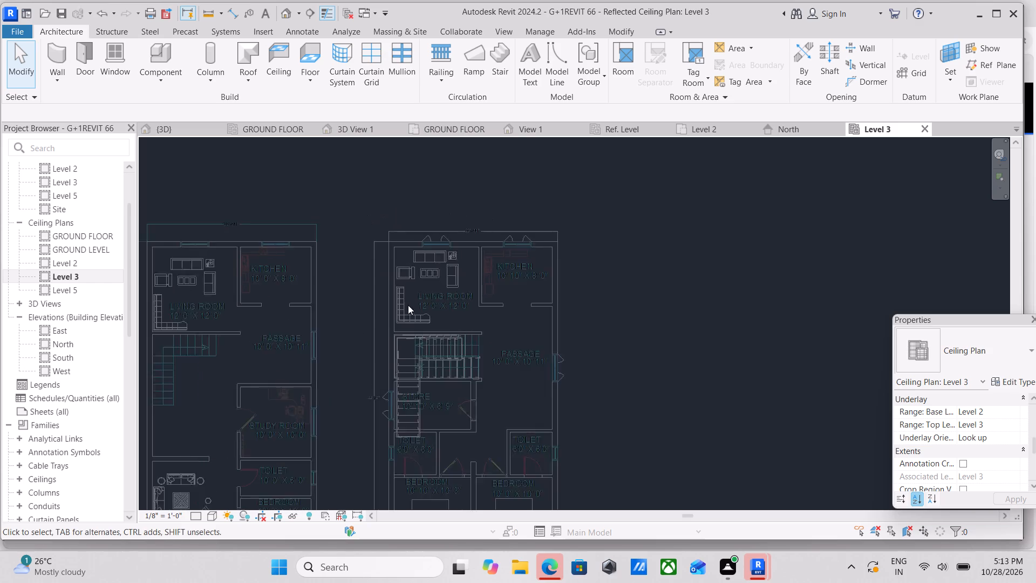
{"action": "scroll", "coordinate": [448, 274], "scroll_direction": "up", "scroll_amount": 6}
{"action": "middle_click_drag", "start_coordinate": [173, 263], "coordinate": [173, 307]}
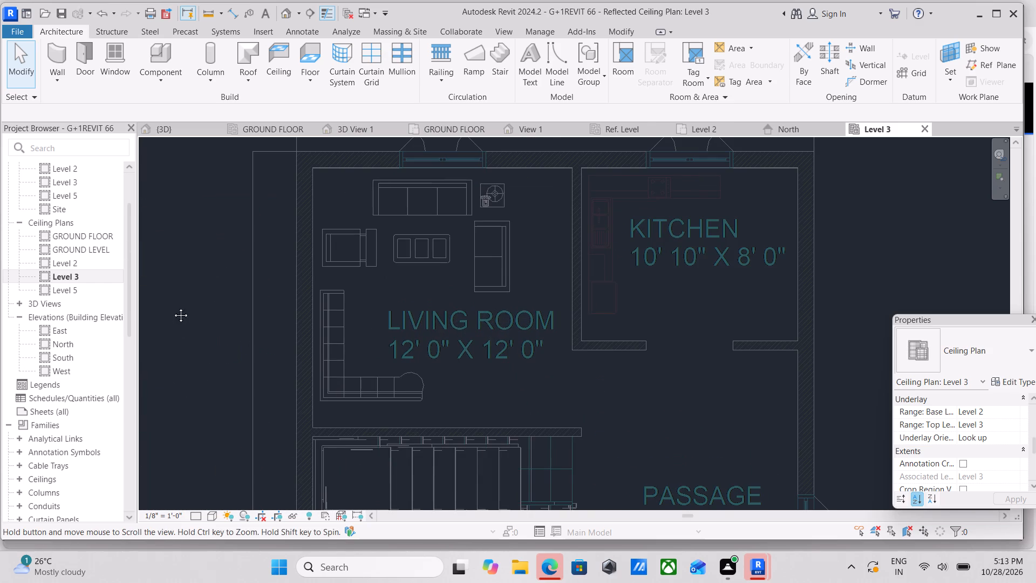
{"action": "middle_click_drag", "start_coordinate": [173, 307], "coordinate": [172, 317]}
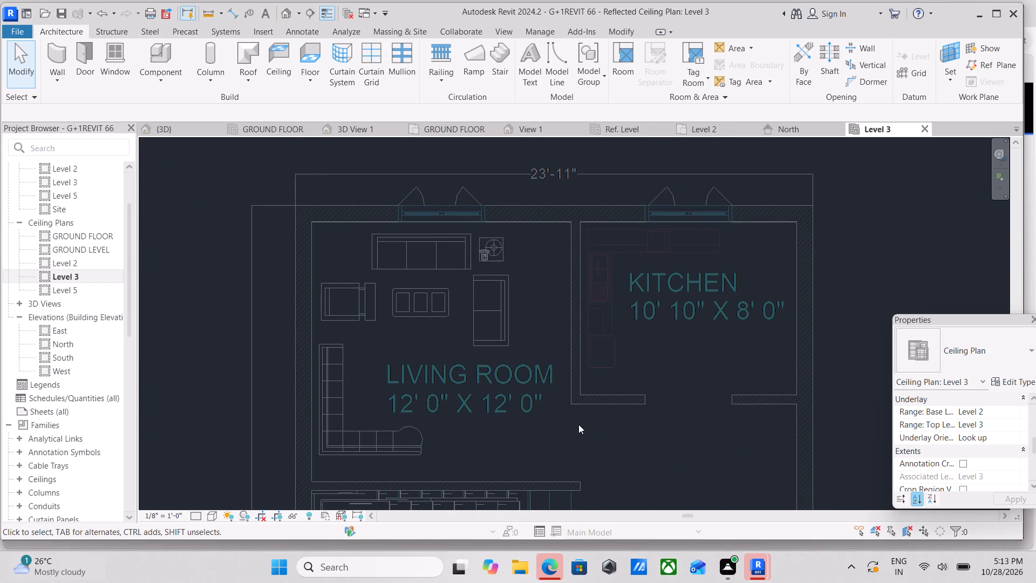
{"action": "left_click", "coordinate": [316, 85]}
{"action": "left_click", "coordinate": [337, 103]}
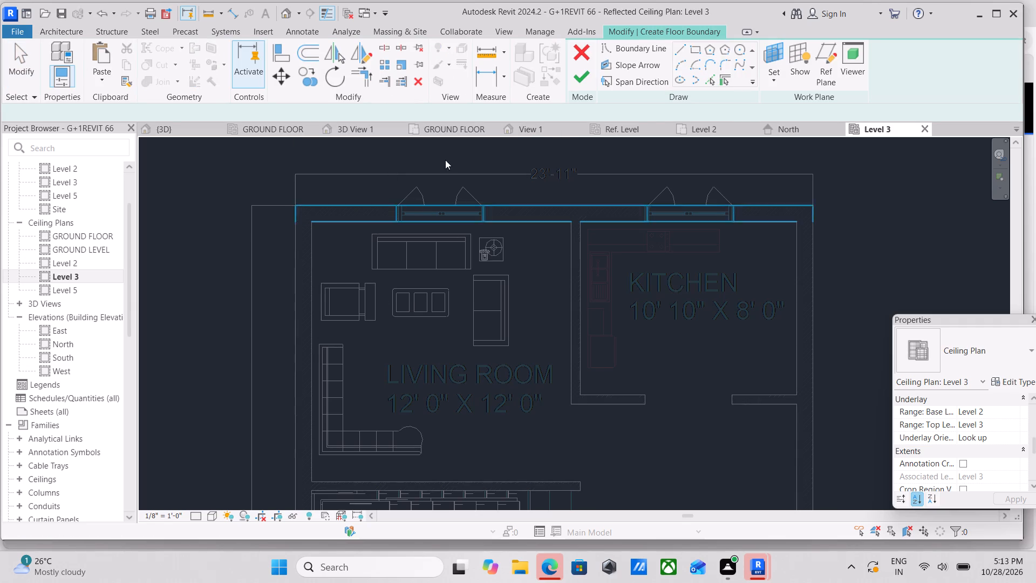
{"action": "left_click", "coordinate": [676, 50]}
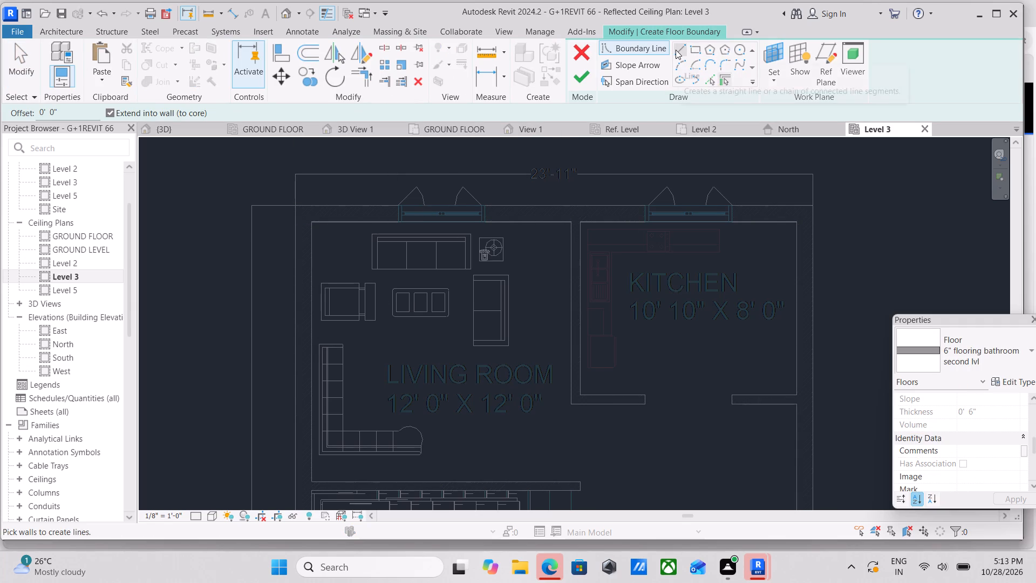
{"action": "left_click", "coordinate": [313, 225]}
{"action": "middle_click_drag", "start_coordinate": [536, 222], "coordinate": [527, 222]}
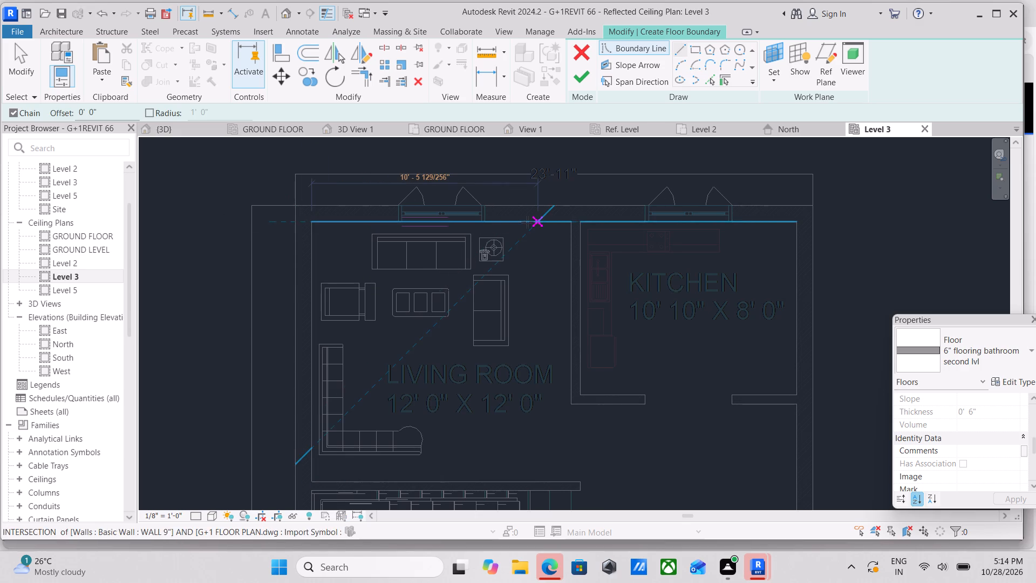
{"action": "middle_click_drag", "start_coordinate": [527, 222], "coordinate": [450, 223]}
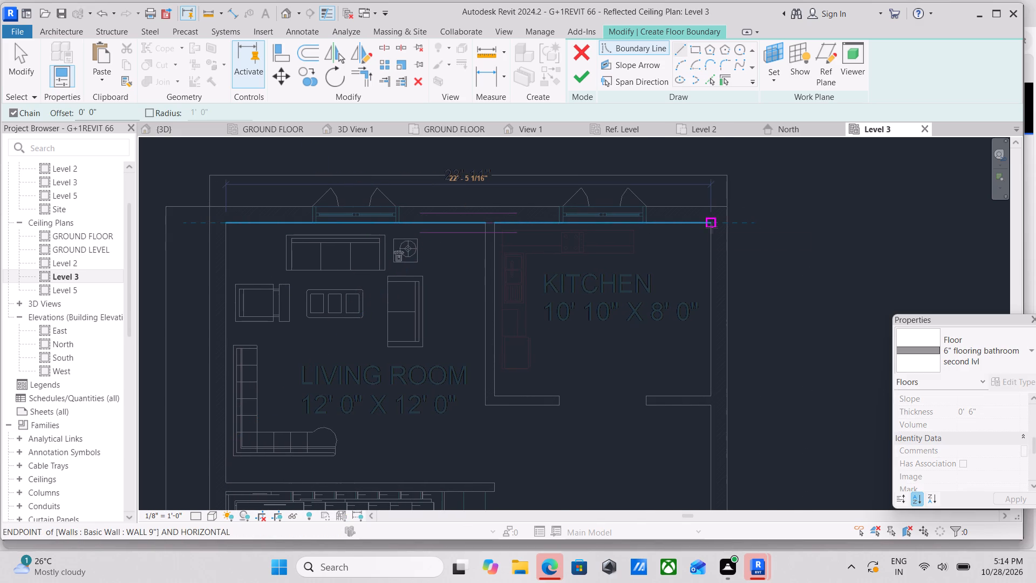
{"action": "left_click", "coordinate": [711, 227]}
Continue the floor boundary along the inner face of the passage-side outer wall to the far corner of the bedroom beside the balcony.
{"action": "middle_click_drag", "start_coordinate": [718, 317], "coordinate": [680, 187]}
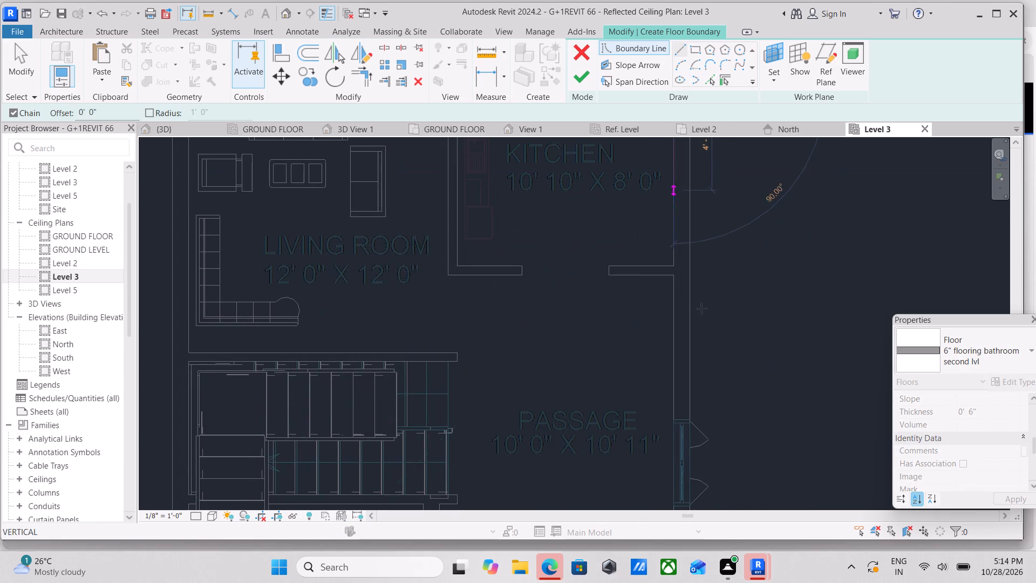
{"action": "scroll", "coordinate": [708, 340], "scroll_direction": "down", "scroll_amount": 2}
{"action": "middle_click_drag", "start_coordinate": [708, 341], "coordinate": [677, 222]}
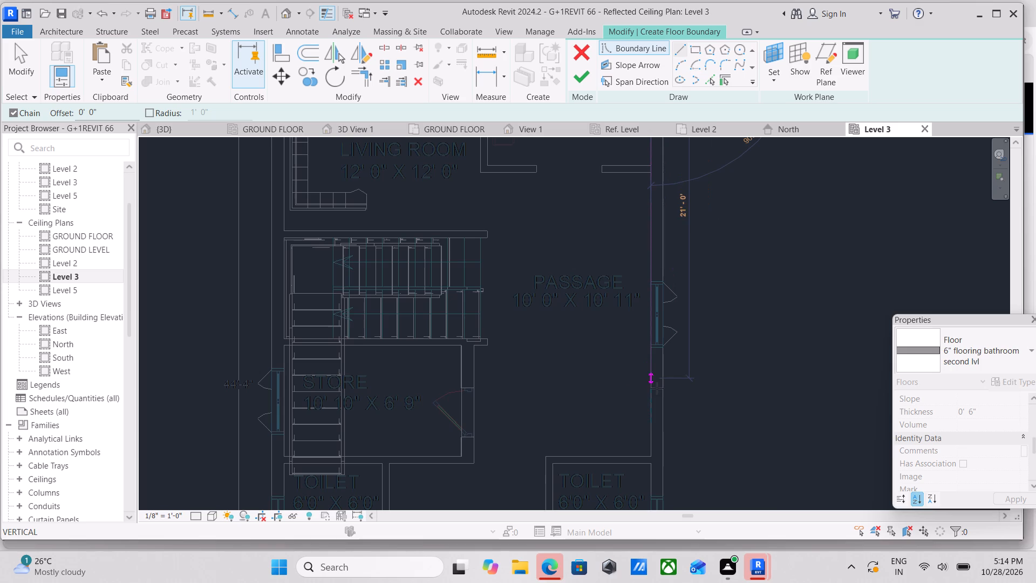
{"action": "scroll", "coordinate": [644, 426], "scroll_direction": "down", "scroll_amount": 2}
{"action": "middle_click_drag", "start_coordinate": [644, 426], "coordinate": [654, 270]}
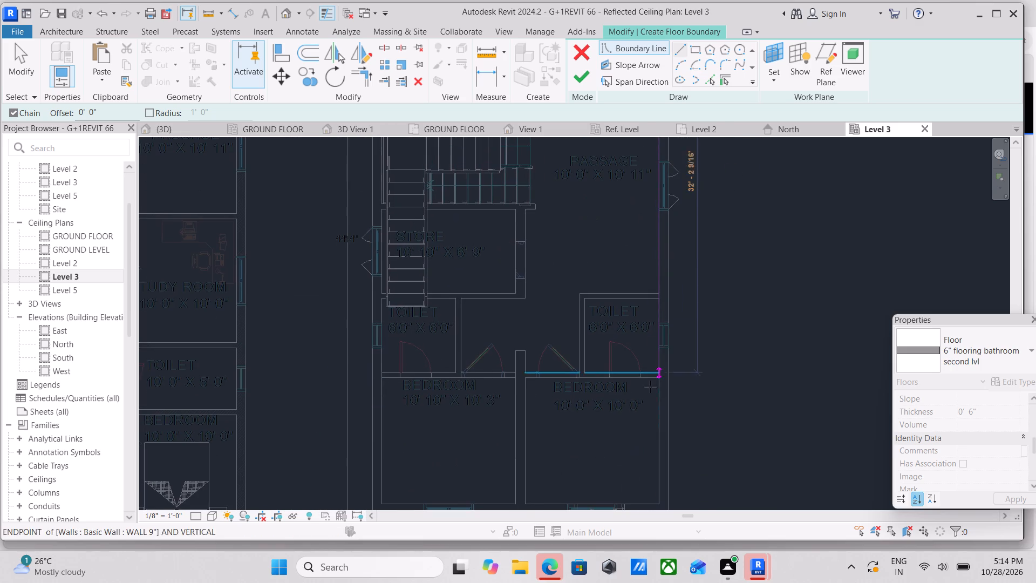
{"action": "middle_click_drag", "start_coordinate": [650, 387], "coordinate": [676, 283]}
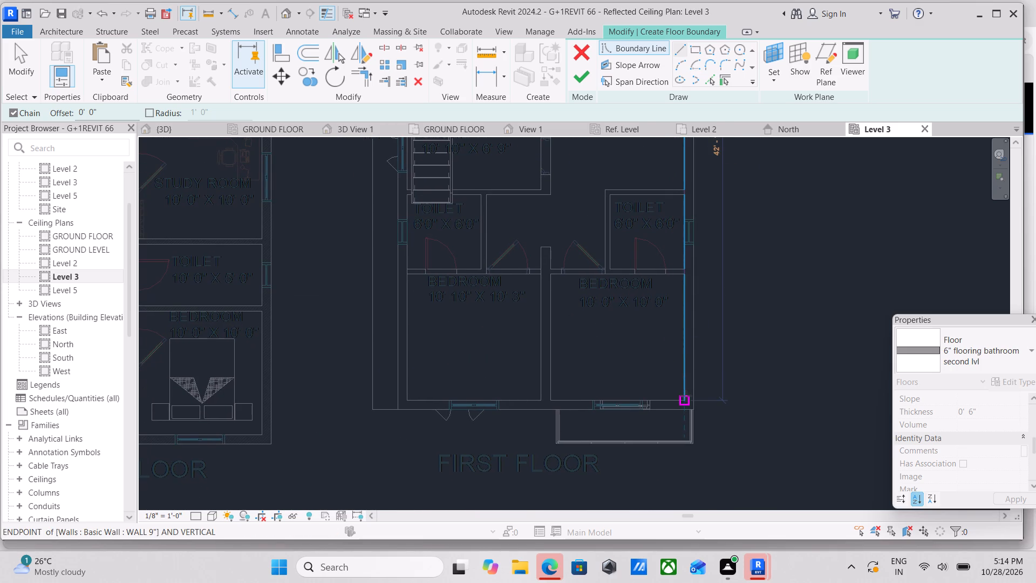
{"action": "left_click", "coordinate": [686, 396]}
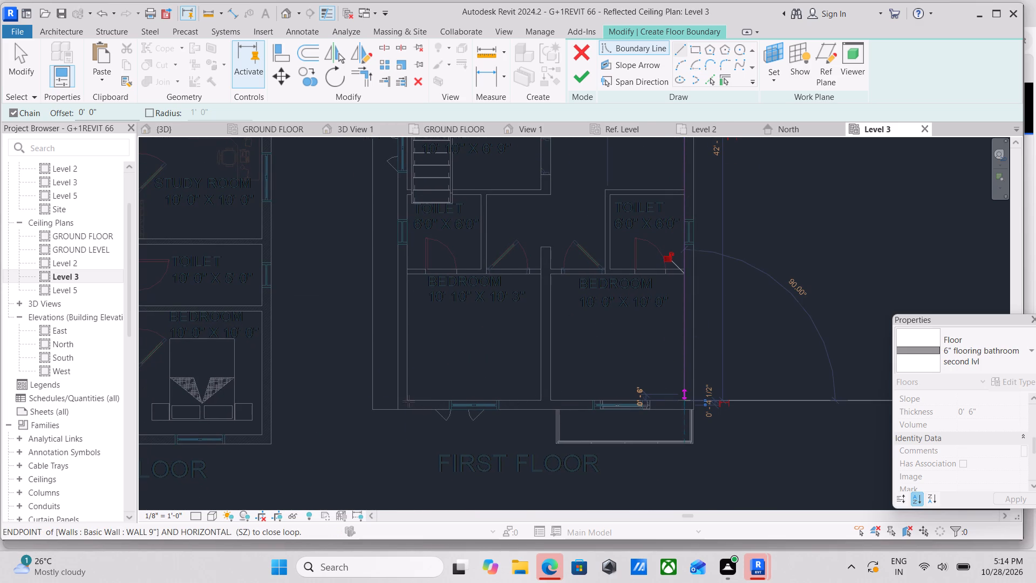
Close the floor boundary along the inner faces of the bedrooms' end wall and the store-side outer wall, back to the living room corner.
{"action": "left_click", "coordinate": [406, 400]}
{"action": "middle_click_drag", "start_coordinate": [404, 296], "coordinate": [404, 306]}
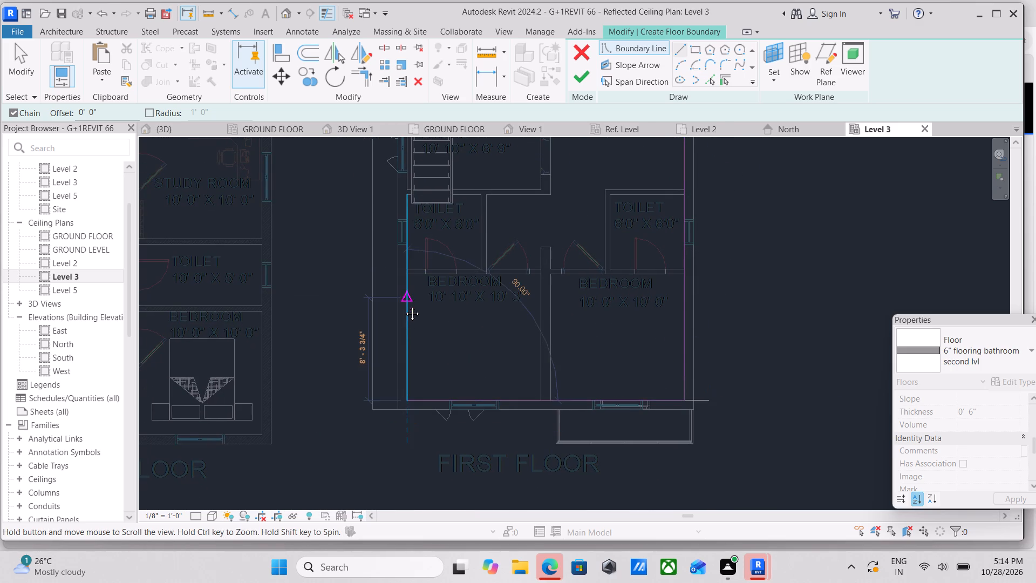
{"action": "middle_click_drag", "start_coordinate": [404, 306], "coordinate": [417, 373]}
{"action": "middle_click_drag", "start_coordinate": [413, 260], "coordinate": [426, 377]}
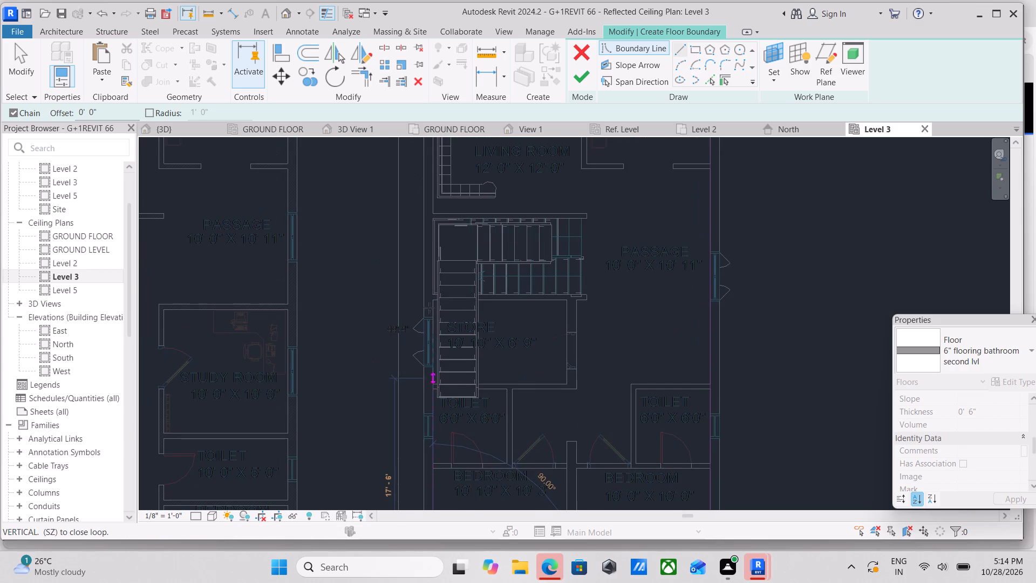
{"action": "middle_click_drag", "start_coordinate": [431, 266], "coordinate": [442, 406]}
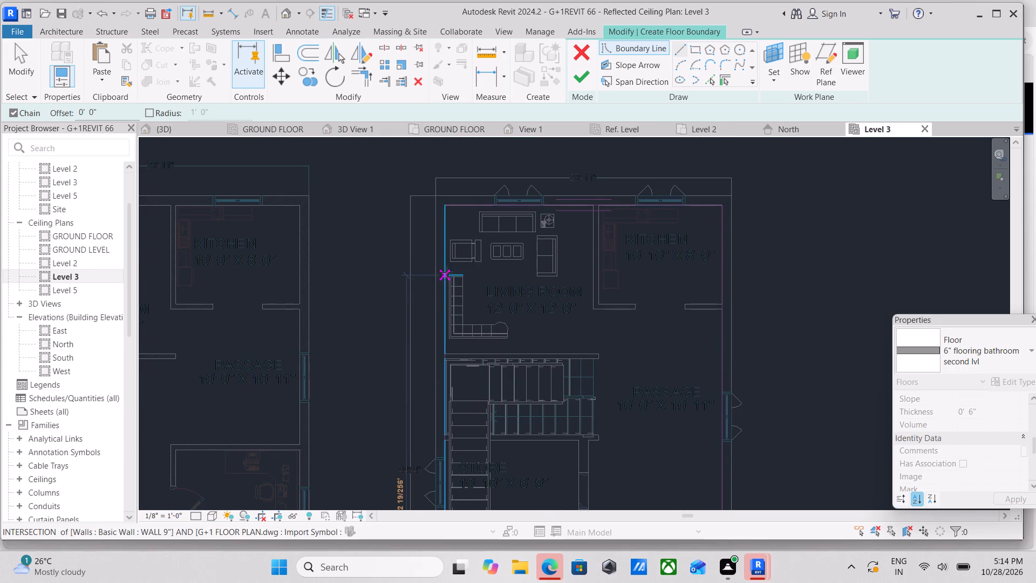
{"action": "left_click", "coordinate": [445, 205]}
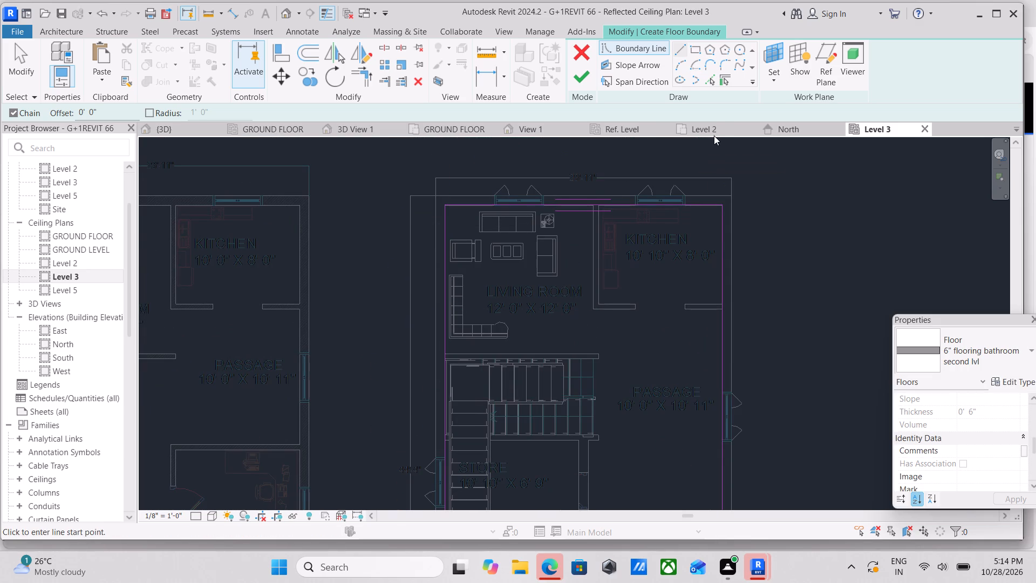
{"action": "middle_click_drag", "start_coordinate": [516, 422], "coordinate": [538, 408]}
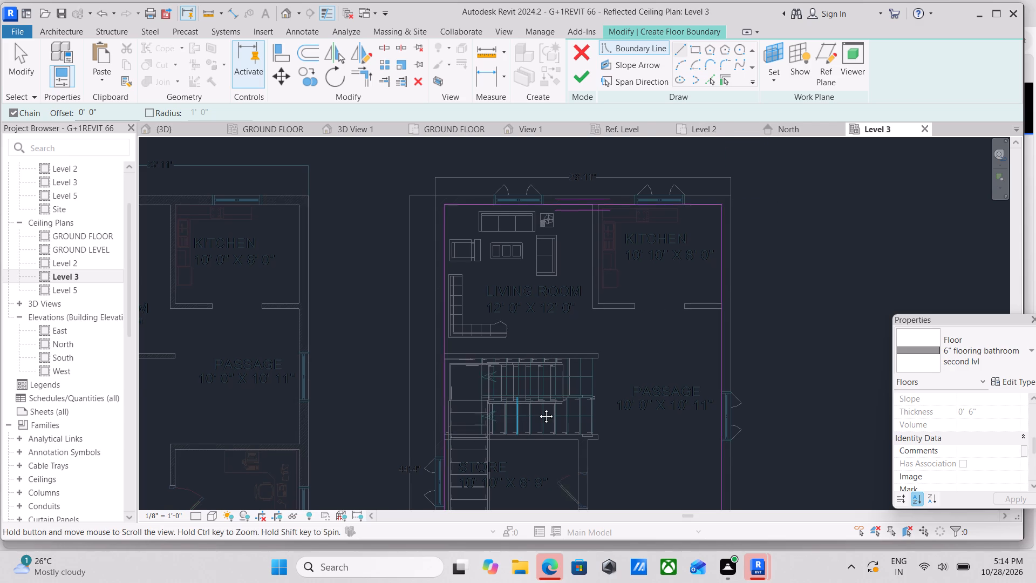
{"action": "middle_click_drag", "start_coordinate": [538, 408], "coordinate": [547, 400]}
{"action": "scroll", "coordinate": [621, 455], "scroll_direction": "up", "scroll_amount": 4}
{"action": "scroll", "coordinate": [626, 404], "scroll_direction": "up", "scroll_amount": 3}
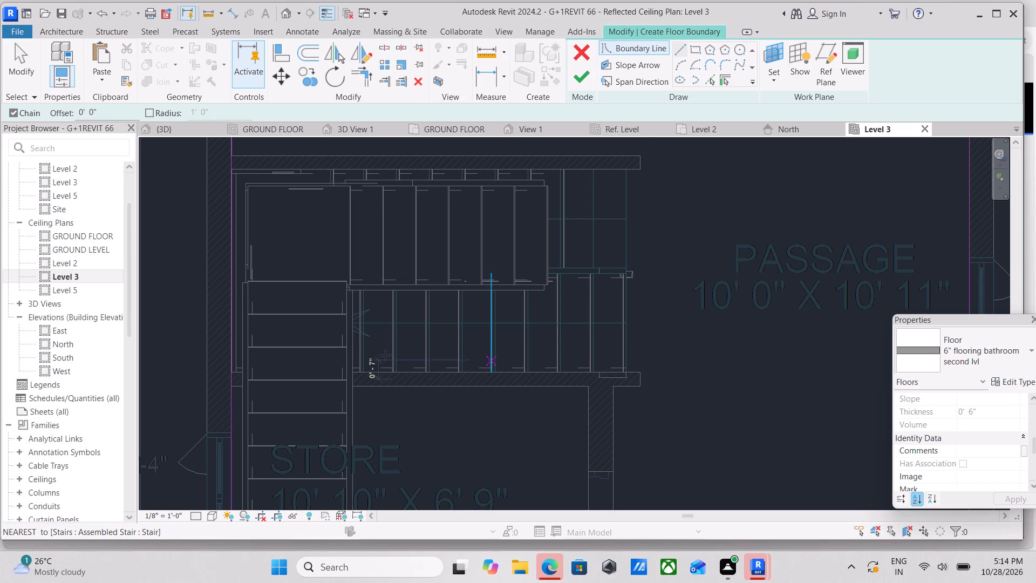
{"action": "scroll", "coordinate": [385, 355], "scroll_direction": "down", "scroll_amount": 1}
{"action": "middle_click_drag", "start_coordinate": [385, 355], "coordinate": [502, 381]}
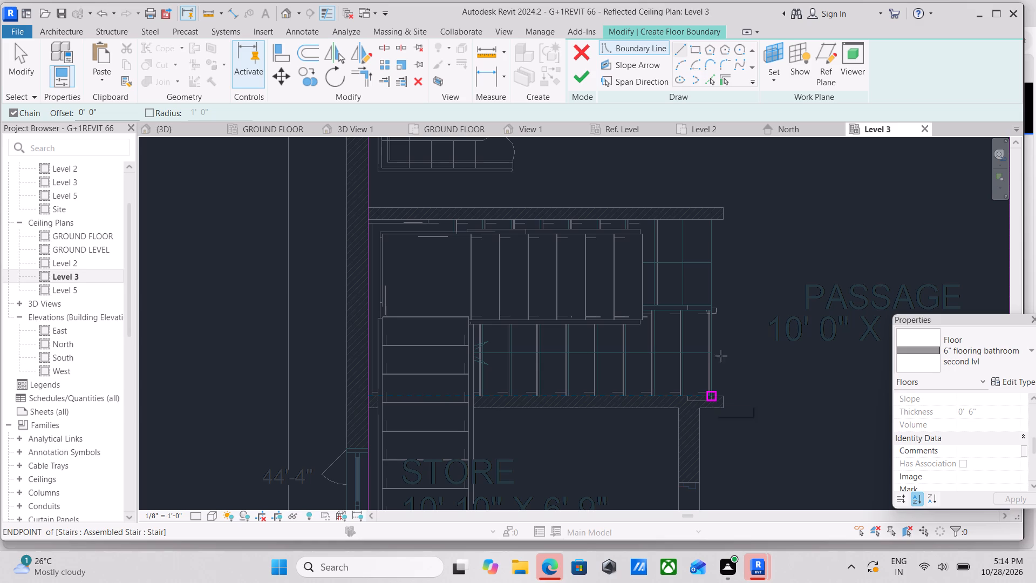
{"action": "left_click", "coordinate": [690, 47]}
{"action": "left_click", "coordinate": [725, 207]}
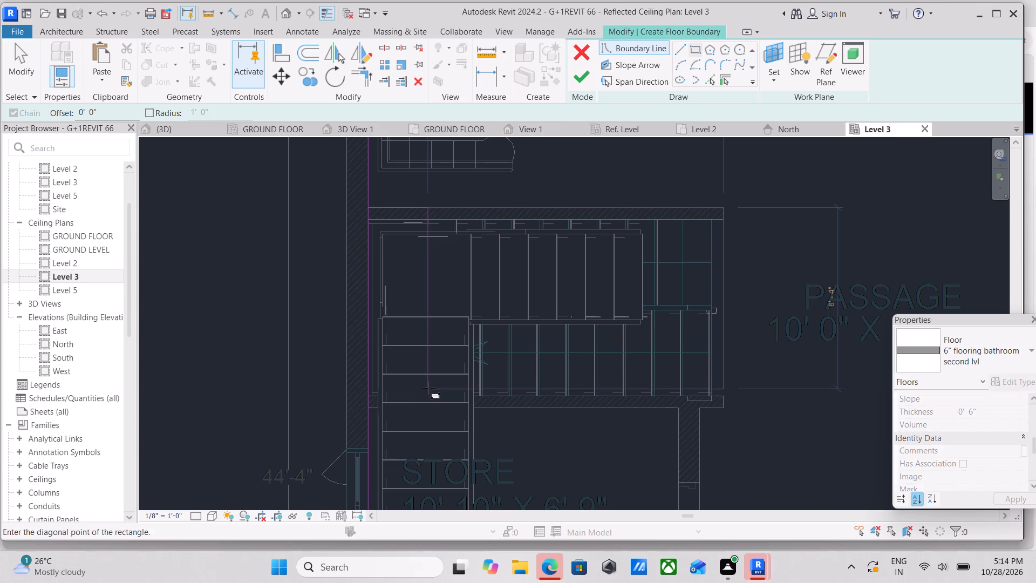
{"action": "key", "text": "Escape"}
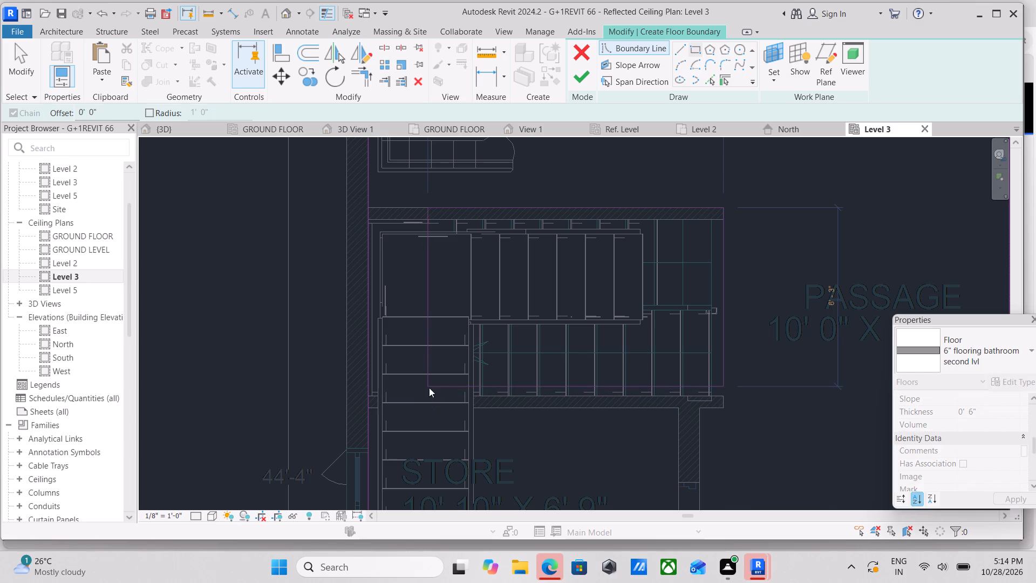
Draw a rectangular stair opening about 6'-6" wide in the floor sketch, from the living-room-side wall's passage end to the store wall near the outer wall.
{"action": "left_click", "coordinate": [692, 46]}
{"action": "scroll", "coordinate": [721, 219], "scroll_direction": "up", "scroll_amount": 3}
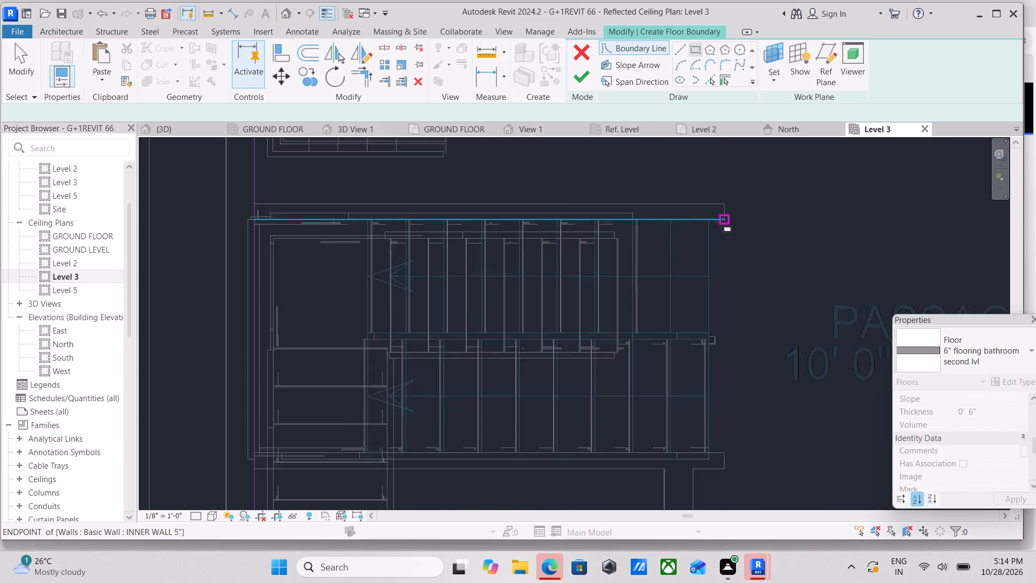
{"action": "scroll", "coordinate": [721, 221], "scroll_direction": "up", "scroll_amount": 1}
{"action": "left_click", "coordinate": [721, 221]}
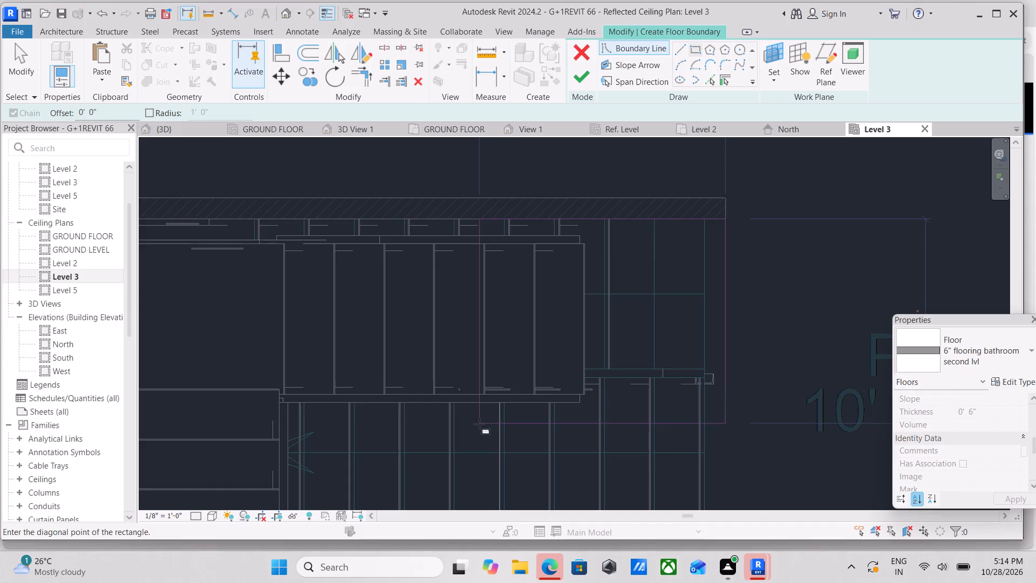
{"action": "middle_click_drag", "start_coordinate": [479, 424], "coordinate": [744, 308]}
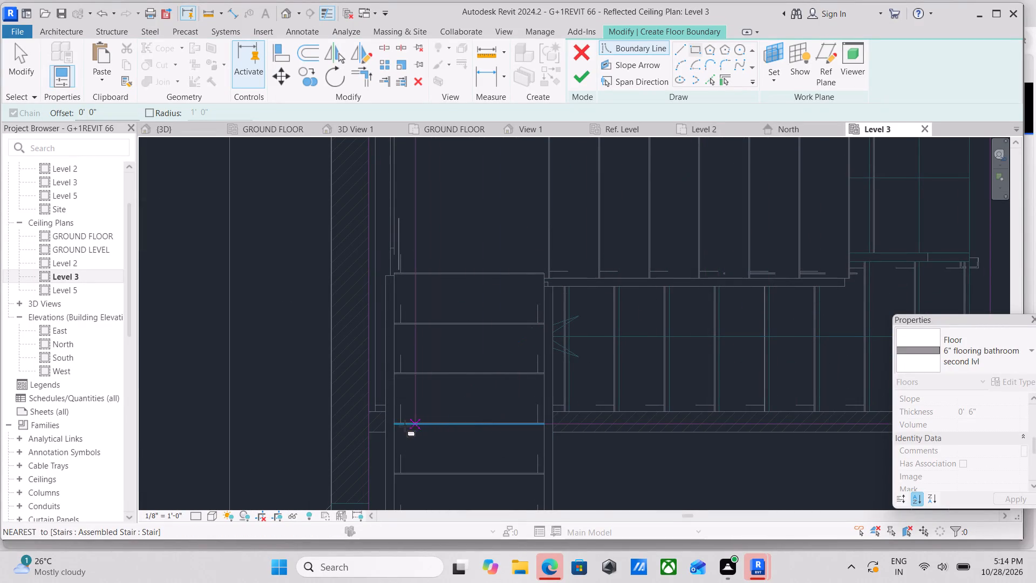
{"action": "scroll", "coordinate": [388, 426], "scroll_direction": "down", "scroll_amount": 1}
{"action": "middle_click_drag", "start_coordinate": [388, 426], "coordinate": [432, 436]}
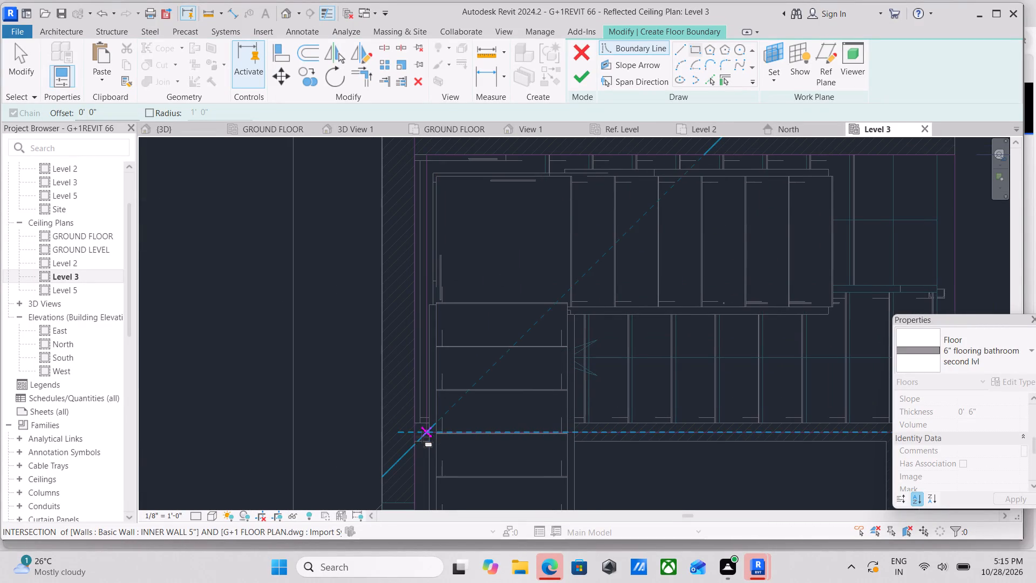
{"action": "scroll", "coordinate": [430, 437], "scroll_direction": "up", "scroll_amount": 3}
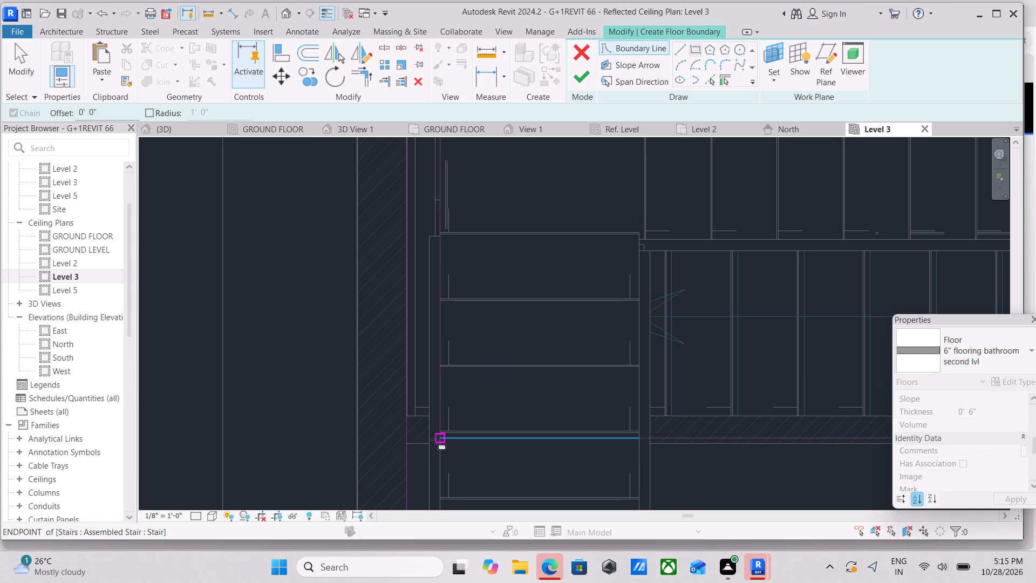
{"action": "left_click", "coordinate": [435, 439]}
Finish the Level 3 floor sketch without attaching the walls to the slab's underside.
{"action": "left_click", "coordinate": [584, 80]}
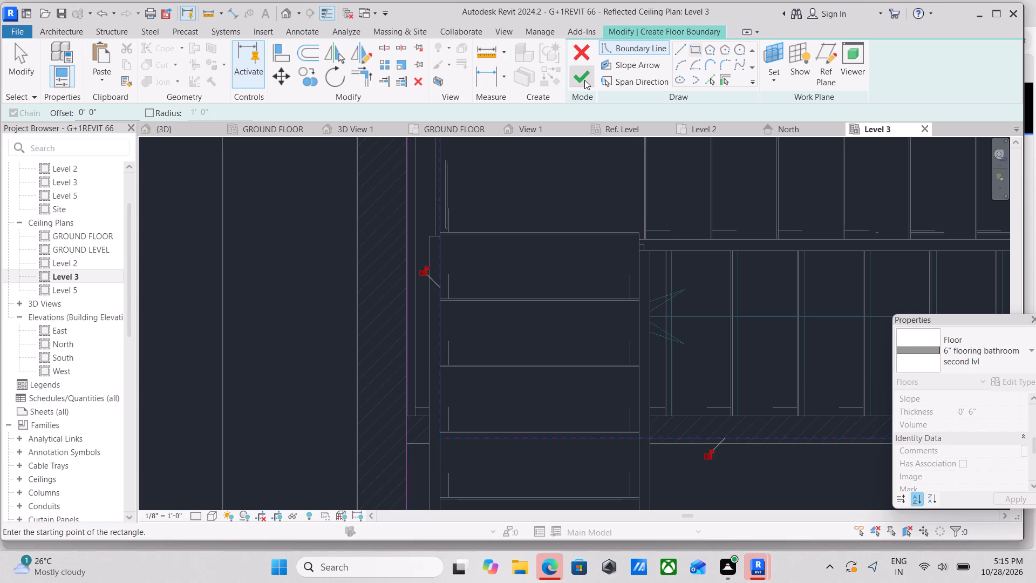
{"action": "scroll", "coordinate": [685, 271], "scroll_direction": "down", "scroll_amount": 3}
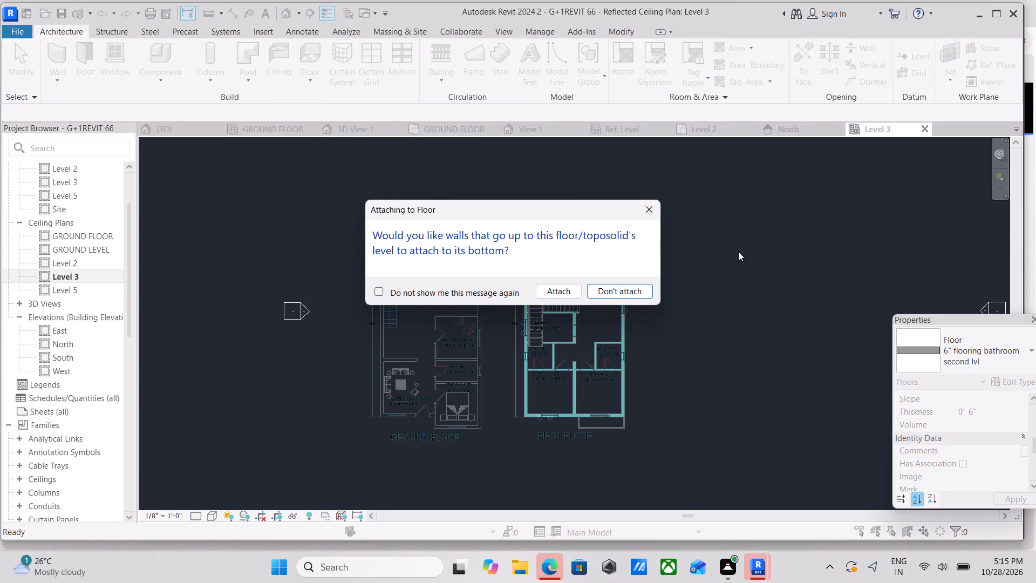
{"action": "left_click", "coordinate": [617, 291]}
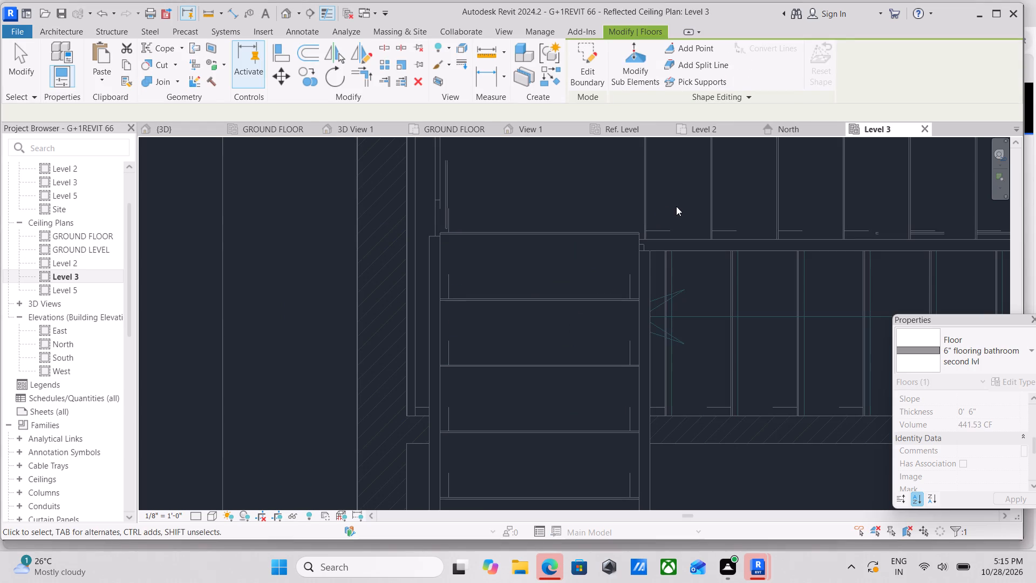
Examine the new Level 3 slab and its stair opening in the 3D view from above and around the house.
{"action": "scroll", "coordinate": [635, 209], "scroll_direction": "down", "scroll_amount": 3}
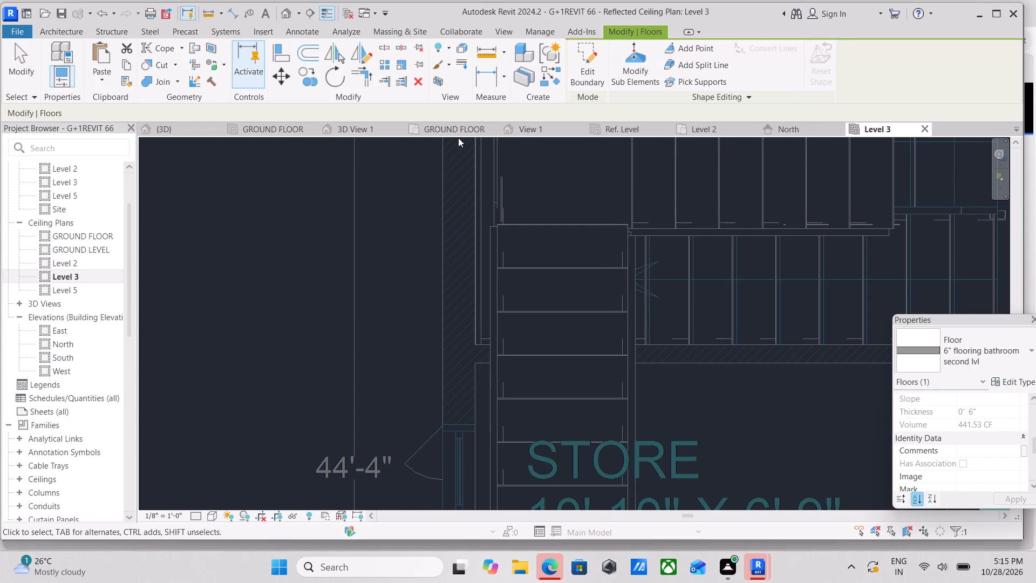
{"action": "scroll", "coordinate": [493, 219], "scroll_direction": "down", "scroll_amount": 3}
{"action": "scroll", "coordinate": [536, 208], "scroll_direction": "down", "scroll_amount": 3}
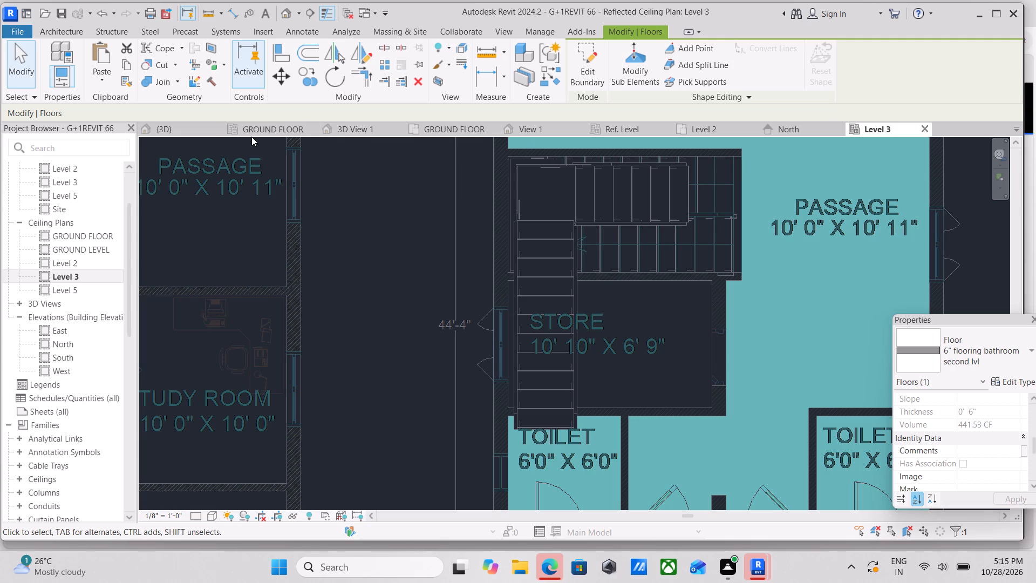
{"action": "left_click", "coordinate": [182, 130]}
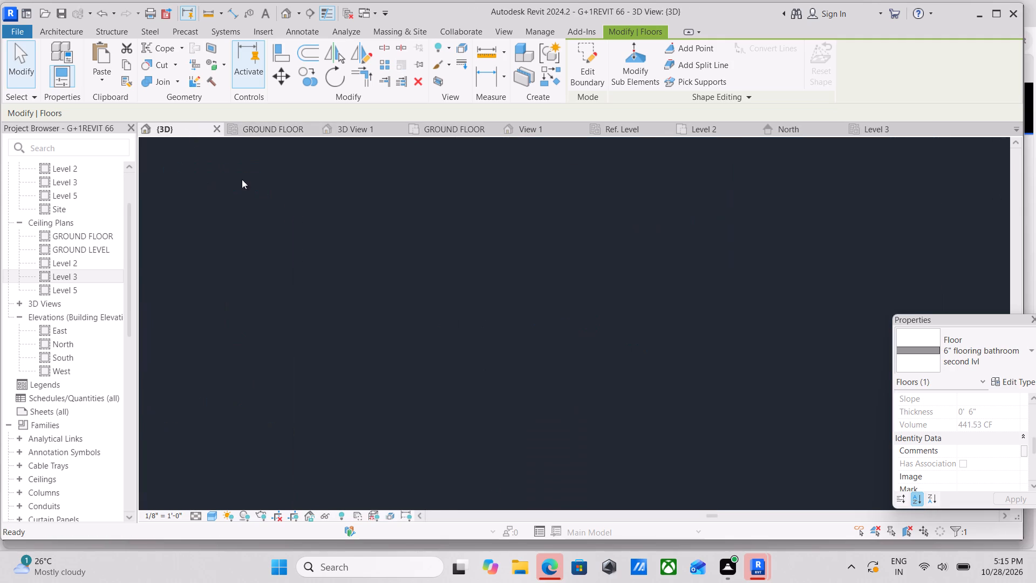
{"action": "scroll", "coordinate": [543, 311], "scroll_direction": "up", "scroll_amount": 1}
{"action": "key", "text": "Escape"}
{"action": "scroll", "coordinate": [544, 309], "scroll_direction": "down", "scroll_amount": 5}
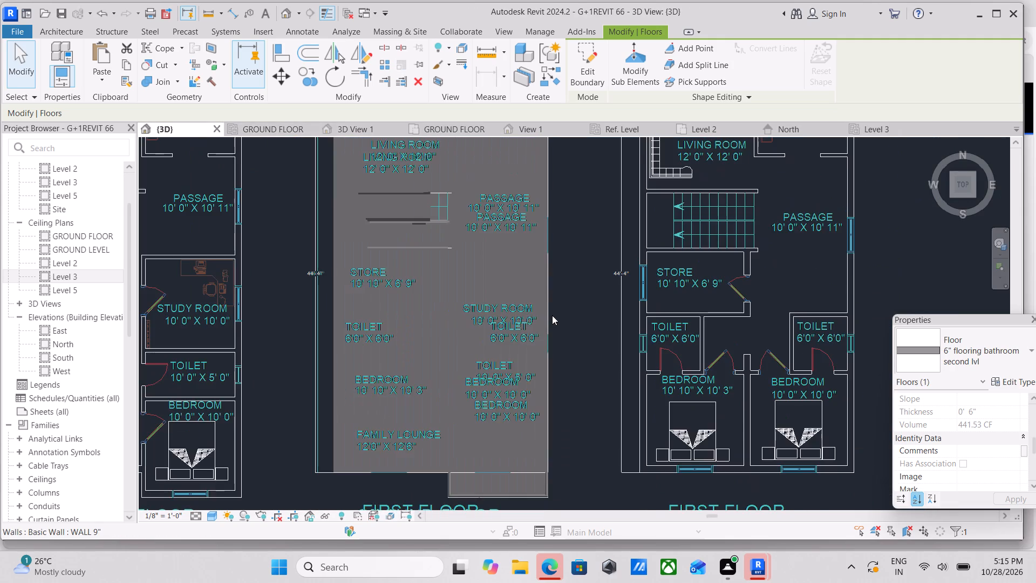
{"action": "middle_click_drag", "start_coordinate": [551, 381], "coordinate": [605, 243]}
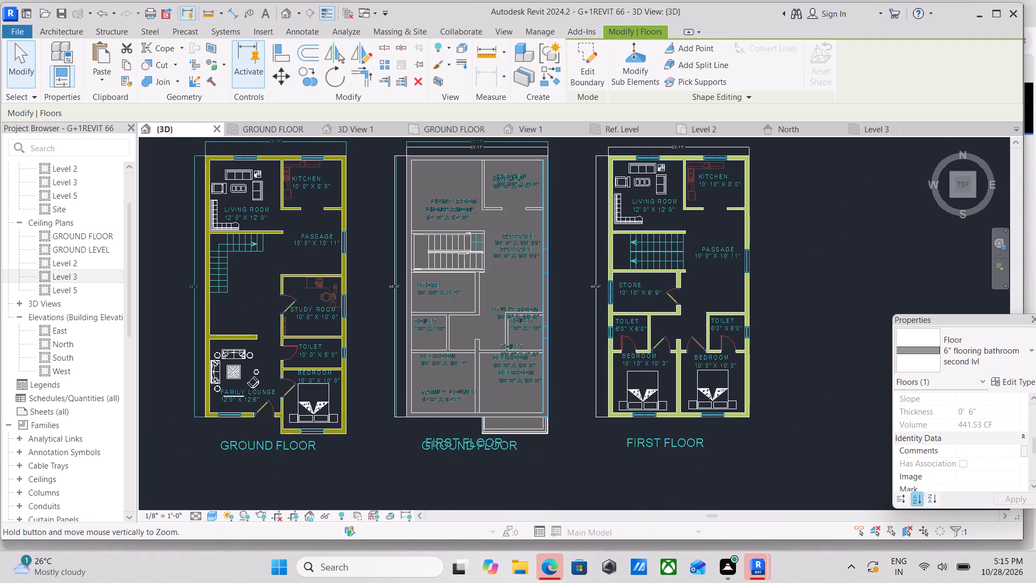
{"action": "scroll", "coordinate": [530, 362], "scroll_direction": "down", "scroll_amount": 1}
{"action": "middle_click_drag", "start_coordinate": [527, 363], "coordinate": [573, 247], "text": "shift"}
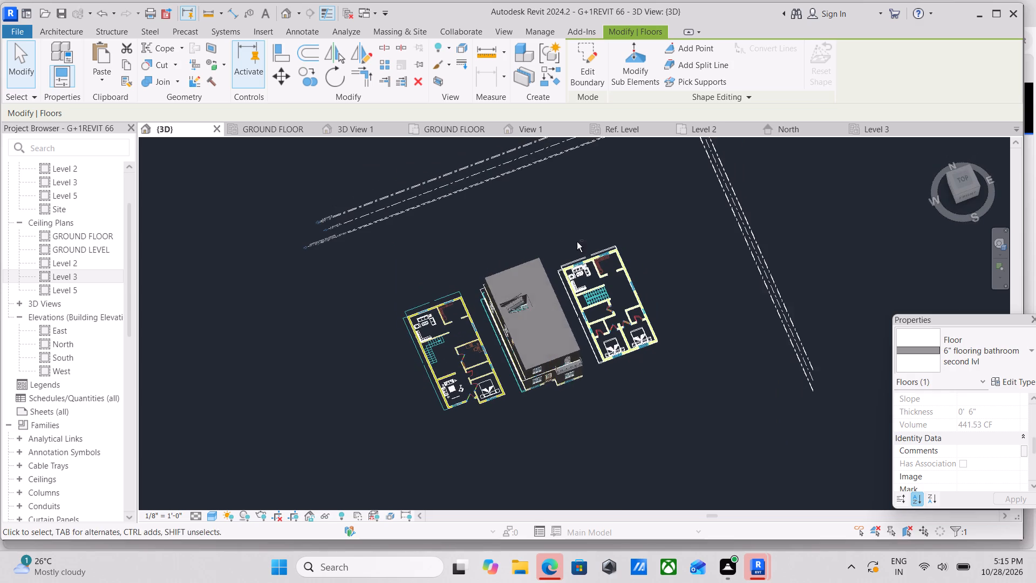
{"action": "middle_click_drag", "start_coordinate": [547, 355], "coordinate": [639, 216], "text": "shift"}
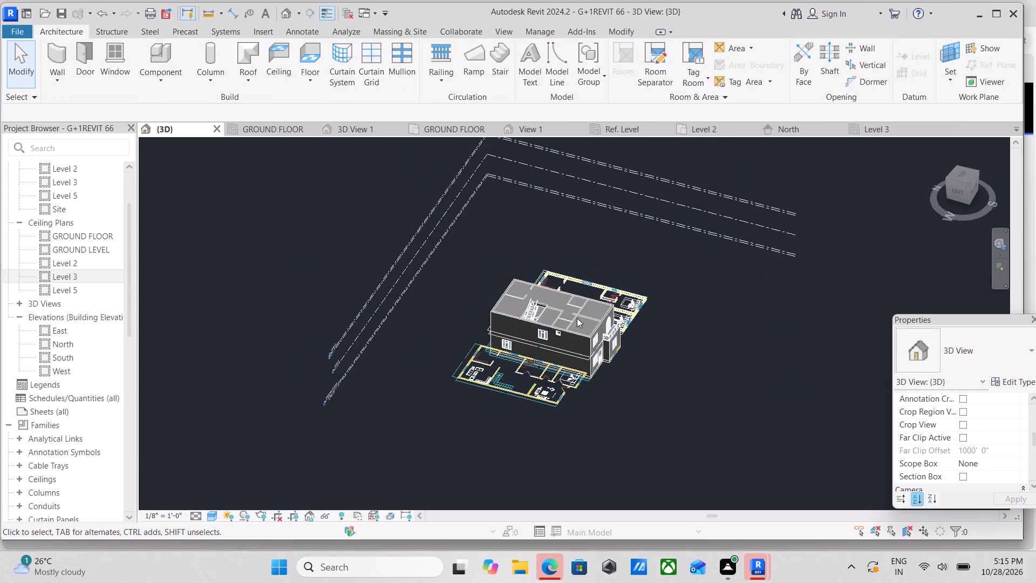
{"action": "scroll", "coordinate": [565, 327], "scroll_direction": "up", "scroll_amount": 11}
{"action": "middle_click_drag", "start_coordinate": [585, 306], "coordinate": [570, 306], "text": "shift"}
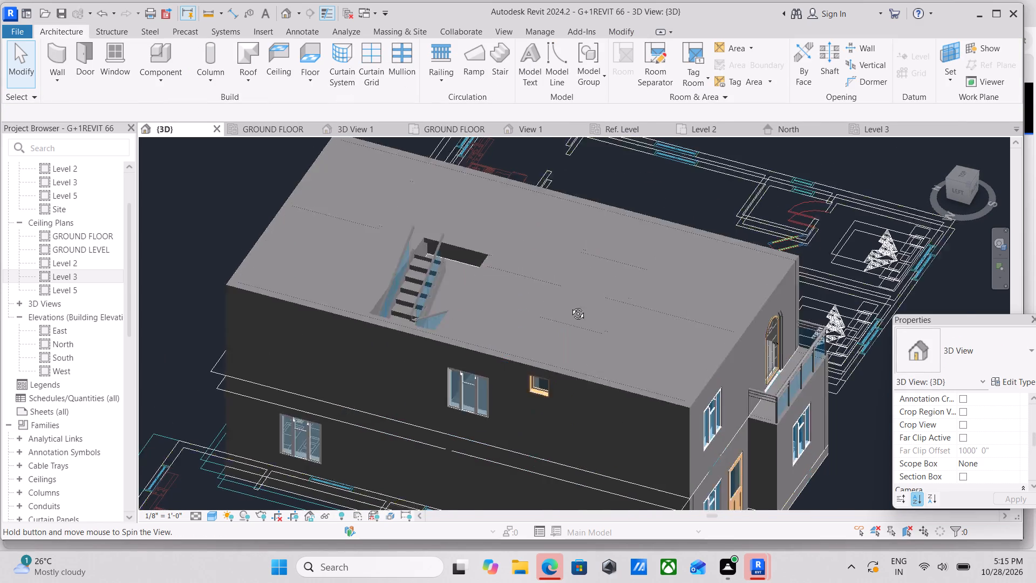
{"action": "middle_click_drag", "start_coordinate": [570, 306], "coordinate": [481, 259], "text": "shift"}
{"action": "middle_click_drag", "start_coordinate": [481, 253], "coordinate": [453, 273], "text": "shift"}
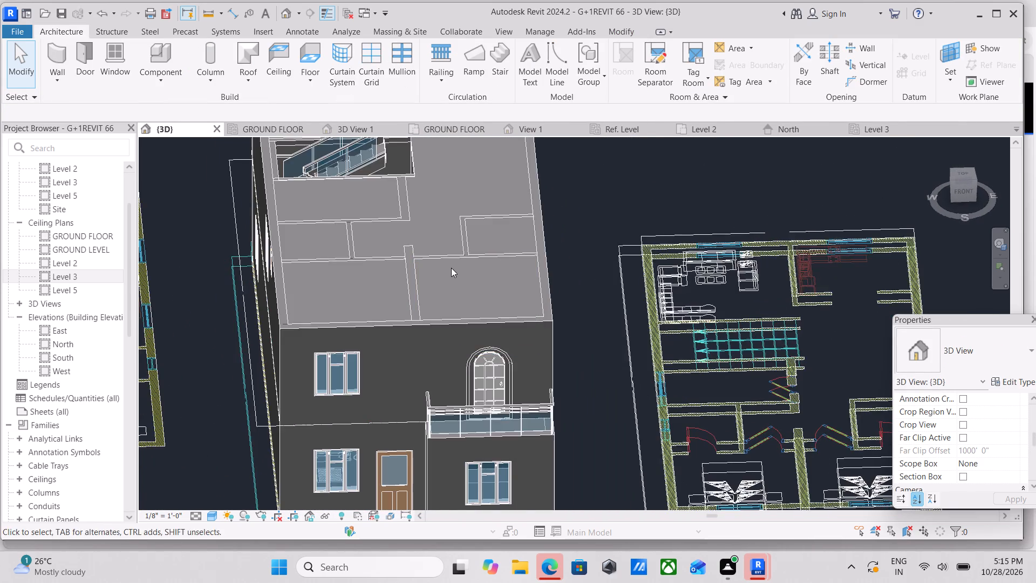
{"action": "middle_click_drag", "start_coordinate": [452, 272], "coordinate": [473, 401]}
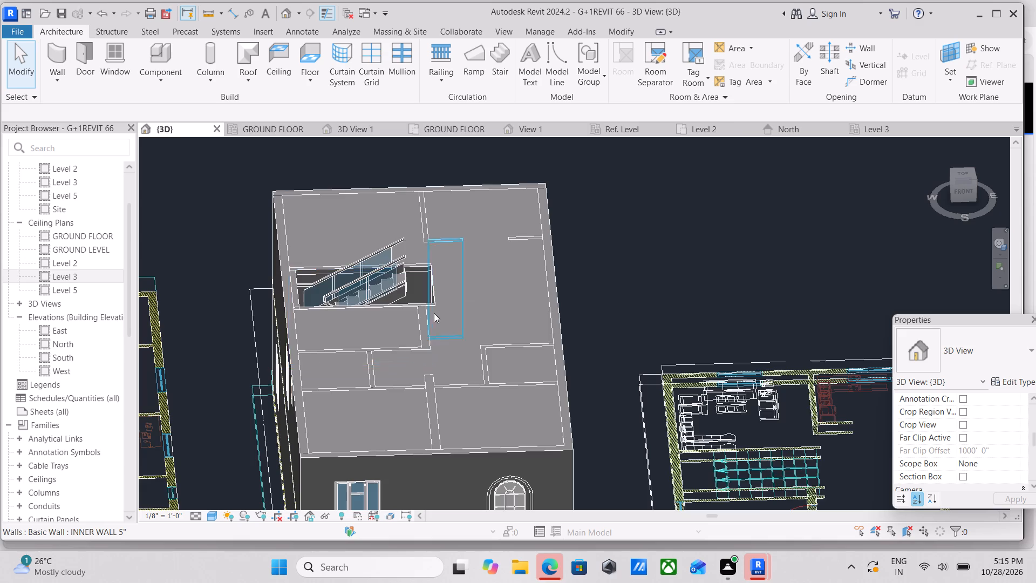
{"action": "scroll", "coordinate": [434, 314], "scroll_direction": "up", "scroll_amount": 3}
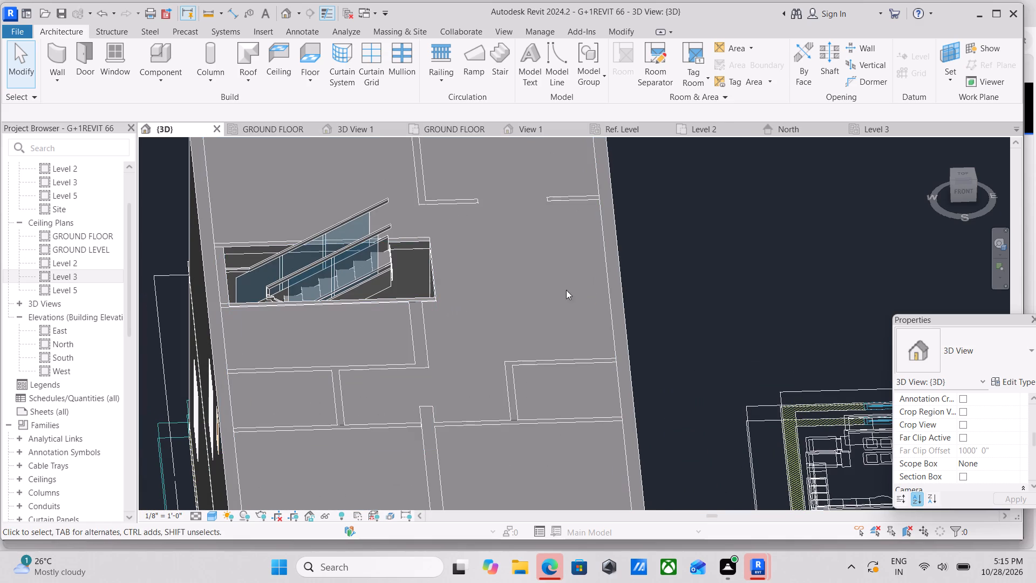
{"action": "scroll", "coordinate": [444, 315], "scroll_direction": "down", "scroll_amount": 1}
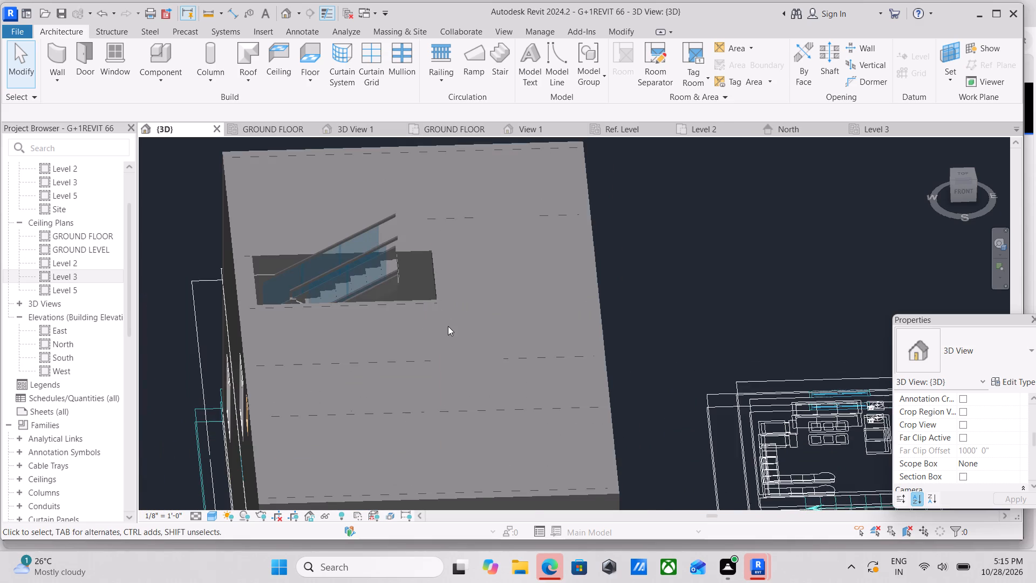
{"action": "scroll", "coordinate": [448, 326], "scroll_direction": "down", "scroll_amount": 2}
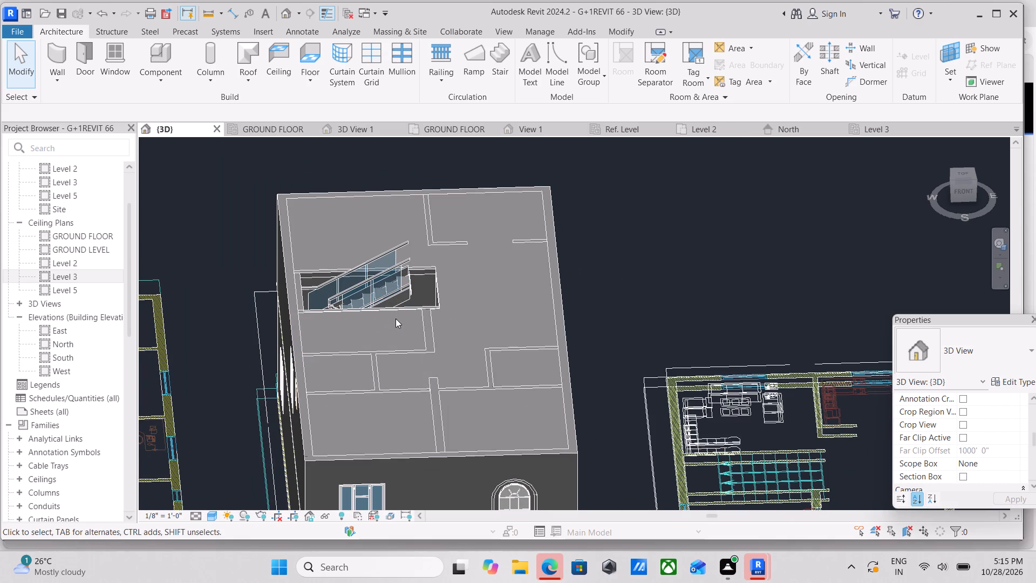
{"action": "scroll", "coordinate": [427, 319], "scroll_direction": "up", "scroll_amount": 1}
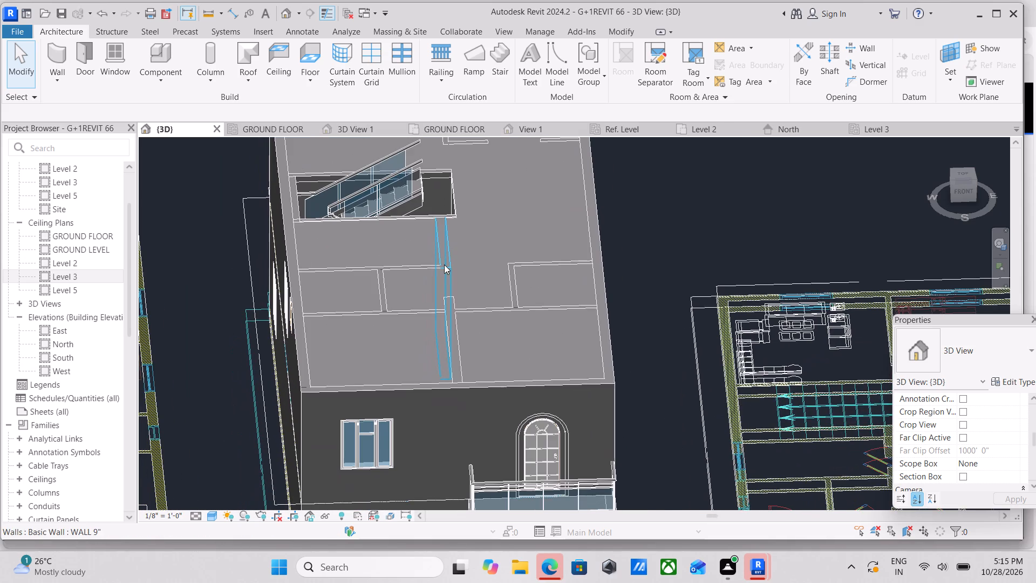
Examine the staircase railing against the Level 3 slab from the front, then from an angle above the opening.
{"action": "left_click", "coordinate": [963, 188]}
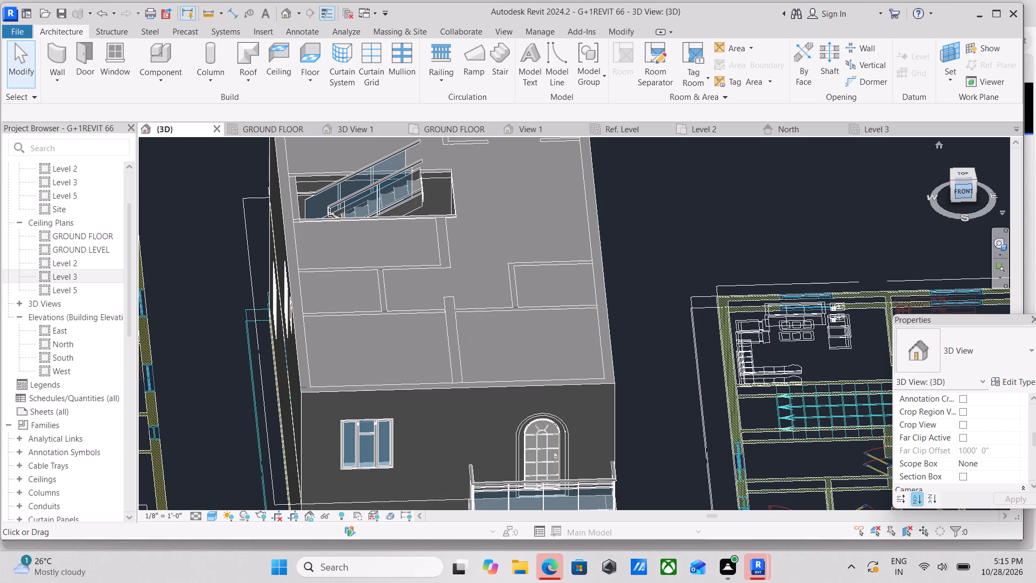
{"action": "scroll", "coordinate": [589, 333], "scroll_direction": "up", "scroll_amount": 2}
{"action": "scroll", "coordinate": [495, 305], "scroll_direction": "up", "scroll_amount": 3}
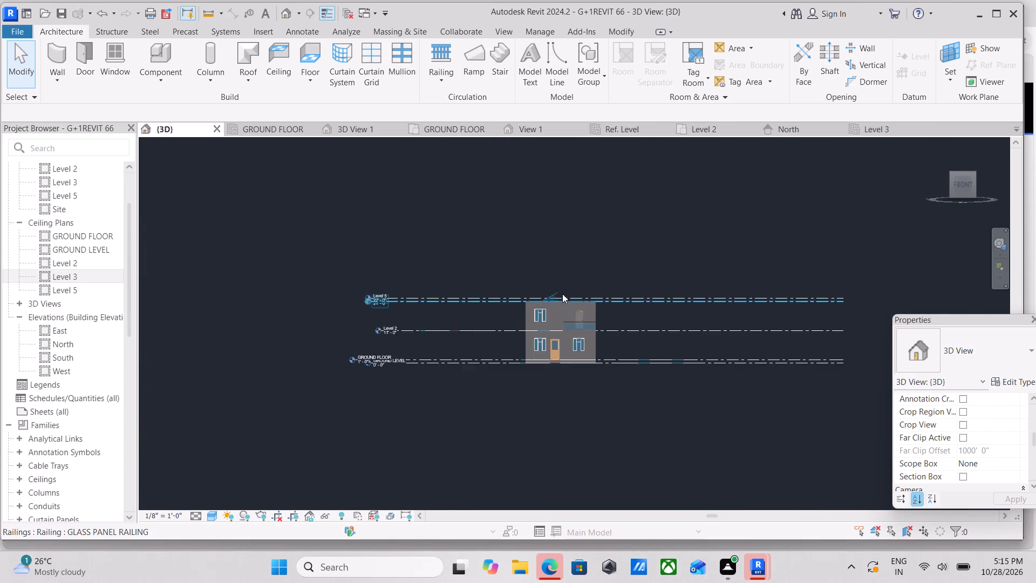
{"action": "scroll", "coordinate": [563, 294], "scroll_direction": "up", "scroll_amount": 2}
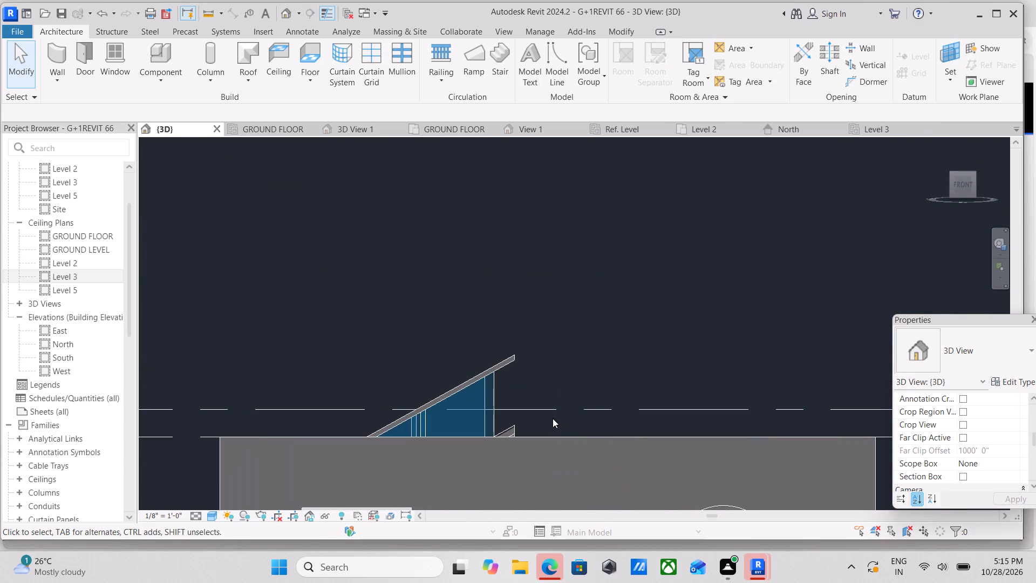
{"action": "scroll", "coordinate": [553, 418], "scroll_direction": "down", "scroll_amount": 3}
{"action": "scroll", "coordinate": [591, 354], "scroll_direction": "down", "scroll_amount": 2}
{"action": "middle_click_drag", "start_coordinate": [583, 362], "coordinate": [612, 420], "text": "shift"}
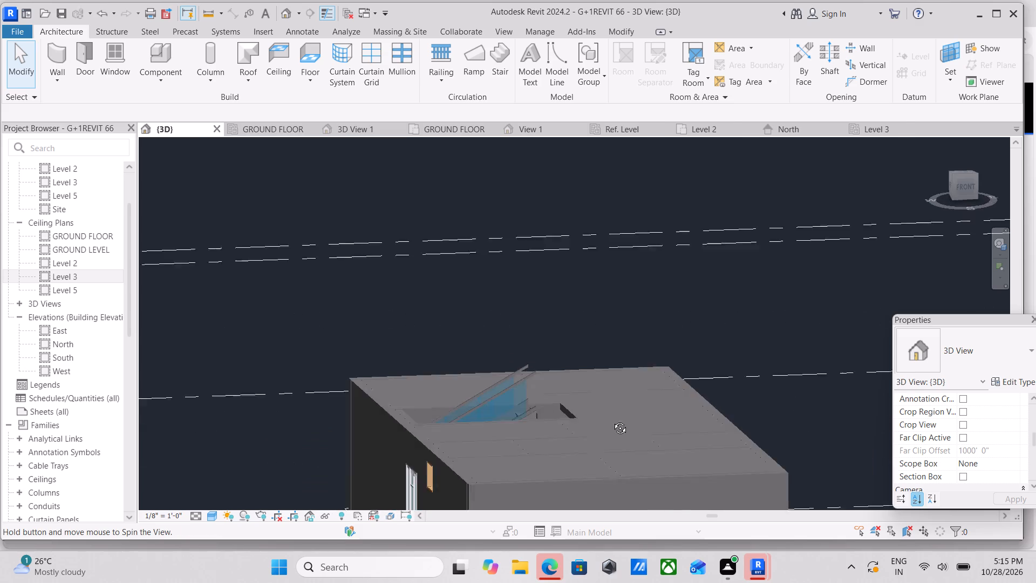
{"action": "middle_click_drag", "start_coordinate": [612, 420], "coordinate": [633, 474], "text": "shift"}
{"action": "middle_click_drag", "start_coordinate": [534, 444], "coordinate": [502, 516], "text": "shift"}
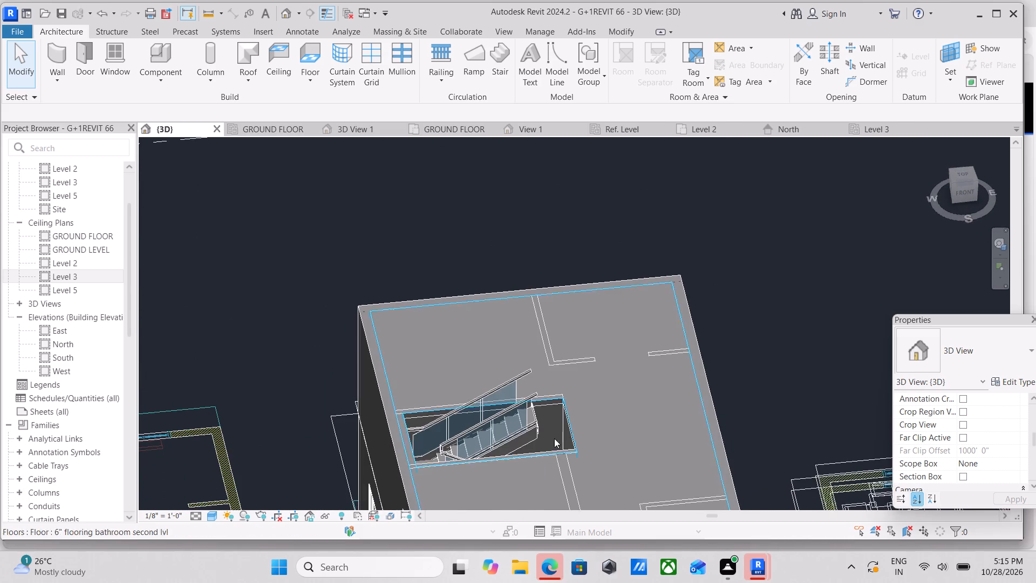
Edit the Level 3 floor boundary, moving the stair opening's passage-end edge inward to line up with the end of the stair flight.
{"action": "scroll", "coordinate": [561, 432], "scroll_direction": "up", "scroll_amount": 3}
{"action": "scroll", "coordinate": [606, 415], "scroll_direction": "up", "scroll_amount": 3}
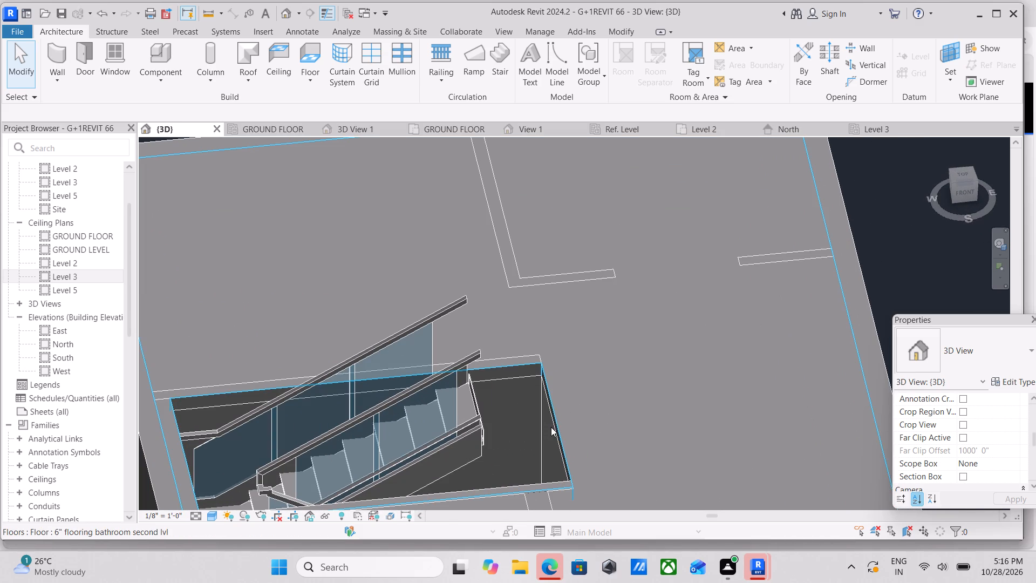
{"action": "left_click", "coordinate": [558, 424]}
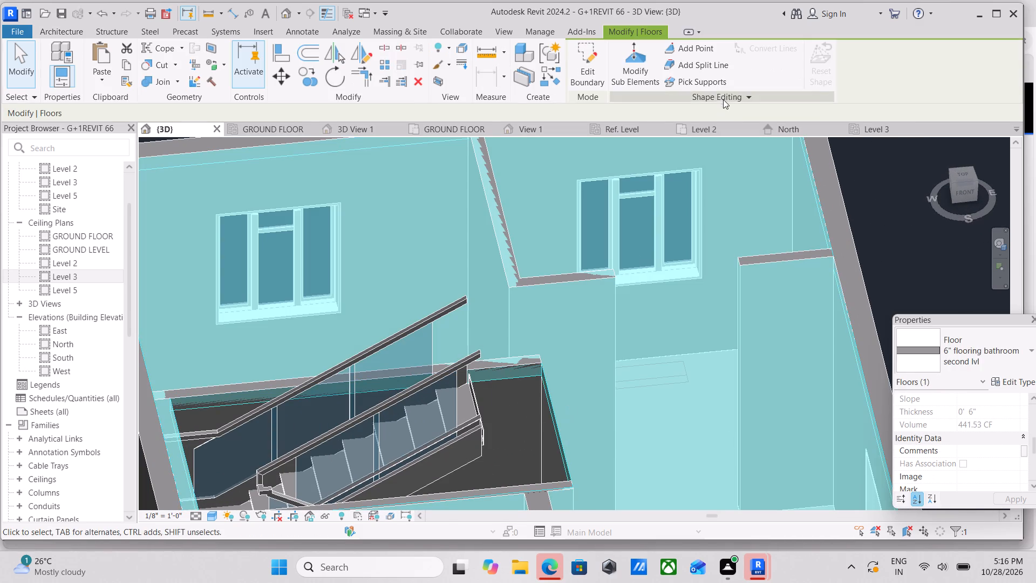
{"action": "left_click", "coordinate": [595, 61]}
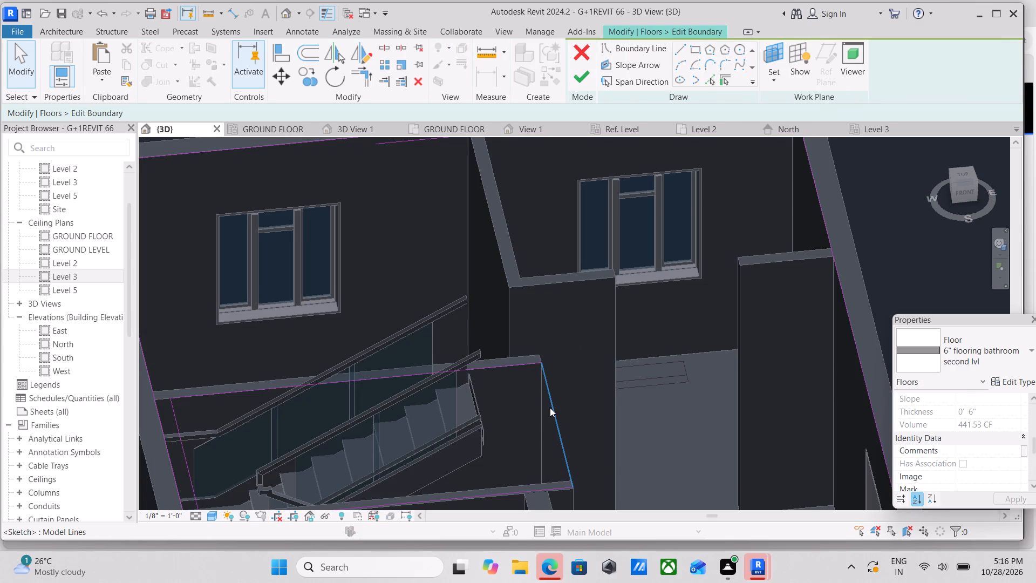
{"action": "left_click", "coordinate": [550, 408]}
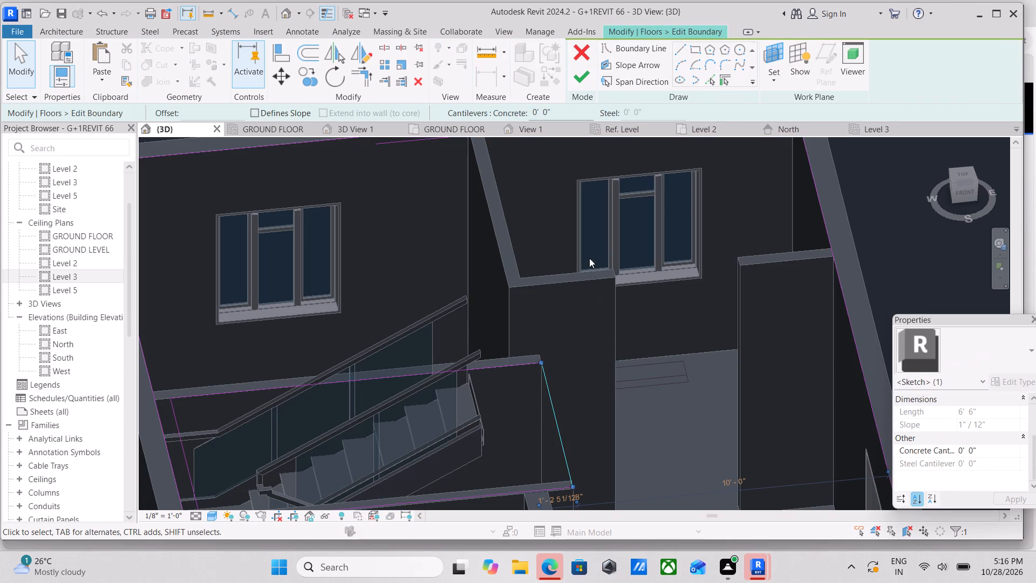
{"action": "left_click", "coordinate": [277, 77]}
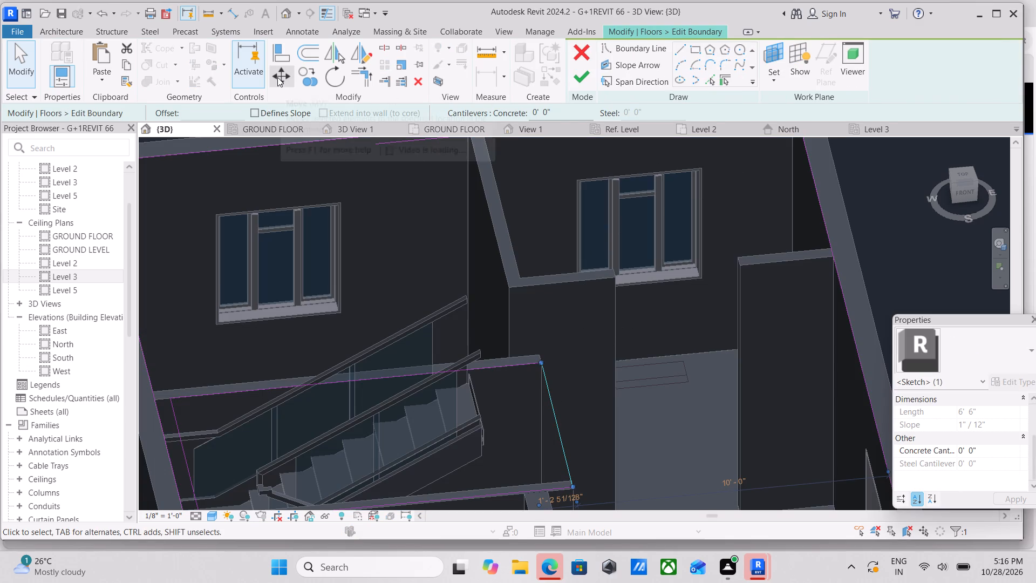
{"action": "left_click", "coordinate": [555, 429]}
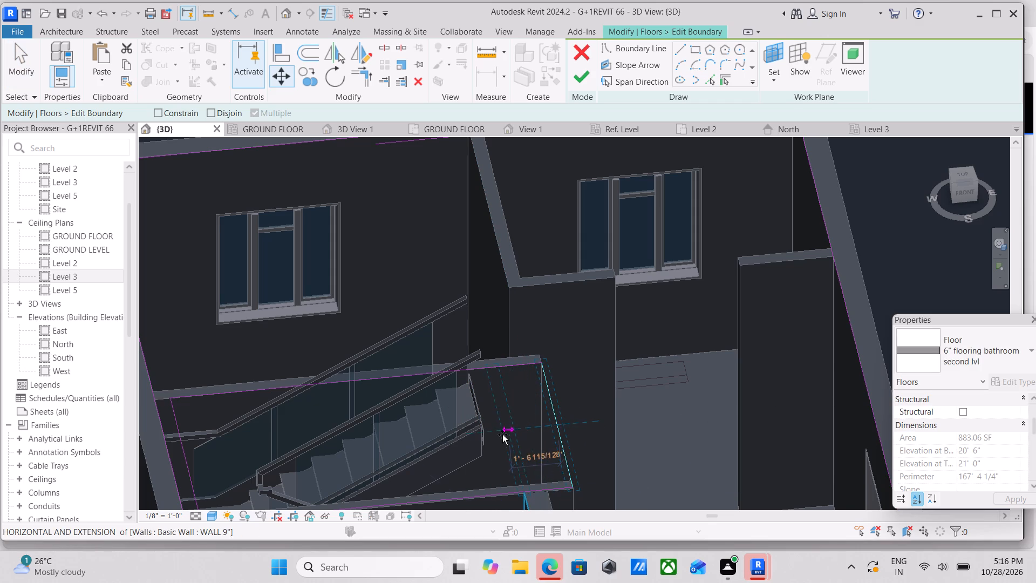
{"action": "left_click", "coordinate": [483, 438]}
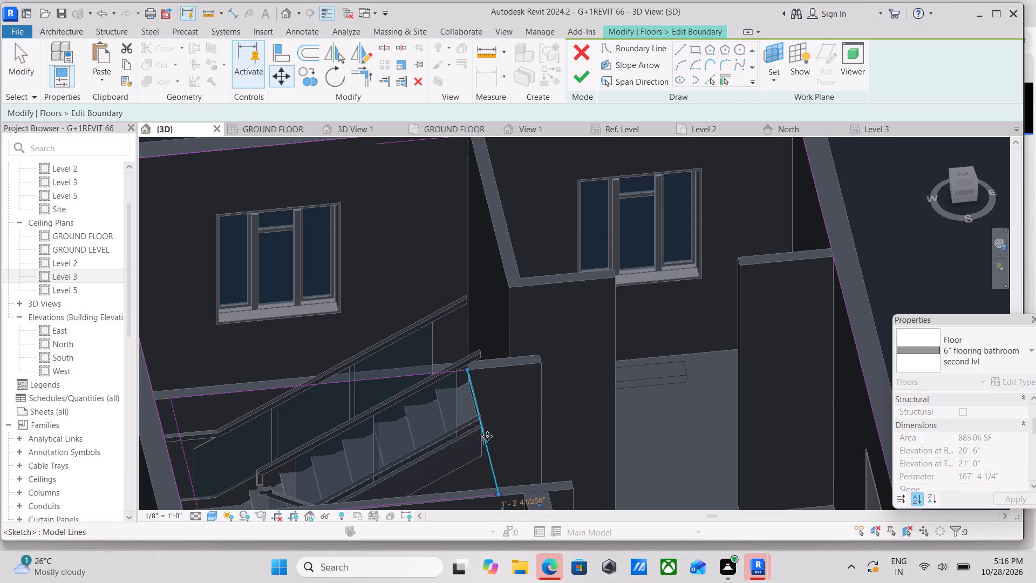
Finish the edited Level 3 floor boundary without attaching the walls to the slab's underside, and deselect the floor.
{"action": "left_click", "coordinate": [573, 77]}
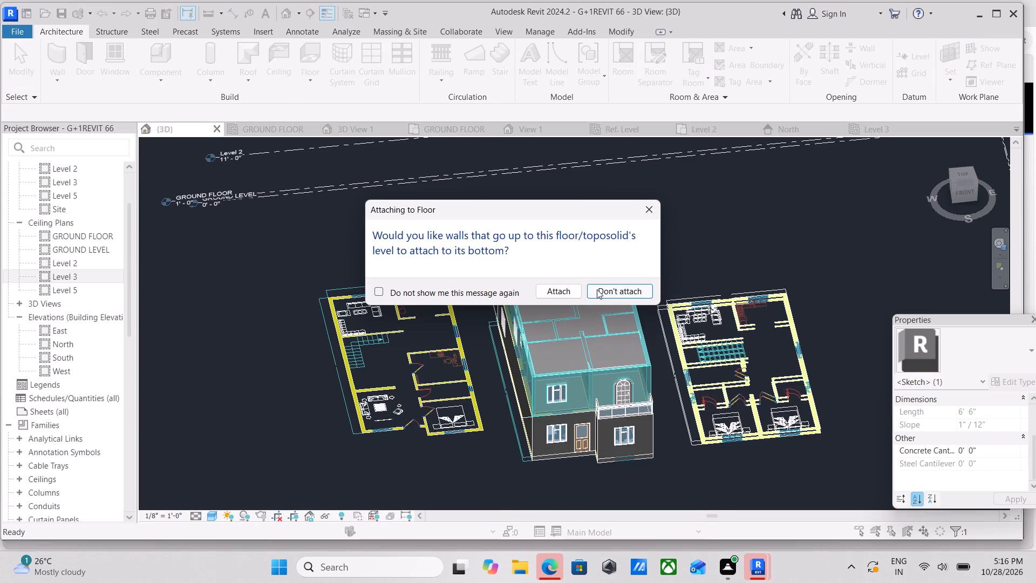
{"action": "left_click", "coordinate": [596, 290]}
{"action": "scroll", "coordinate": [587, 297], "scroll_direction": "up", "scroll_amount": 1}
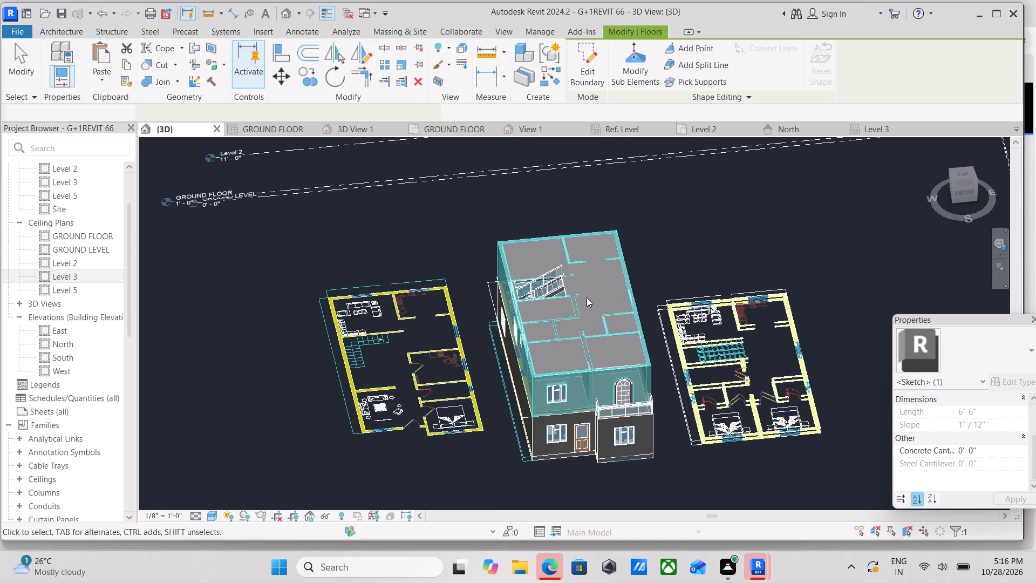
{"action": "scroll", "coordinate": [587, 297], "scroll_direction": "up", "scroll_amount": 2}
{"action": "scroll", "coordinate": [587, 297], "scroll_direction": "down", "scroll_amount": 9}
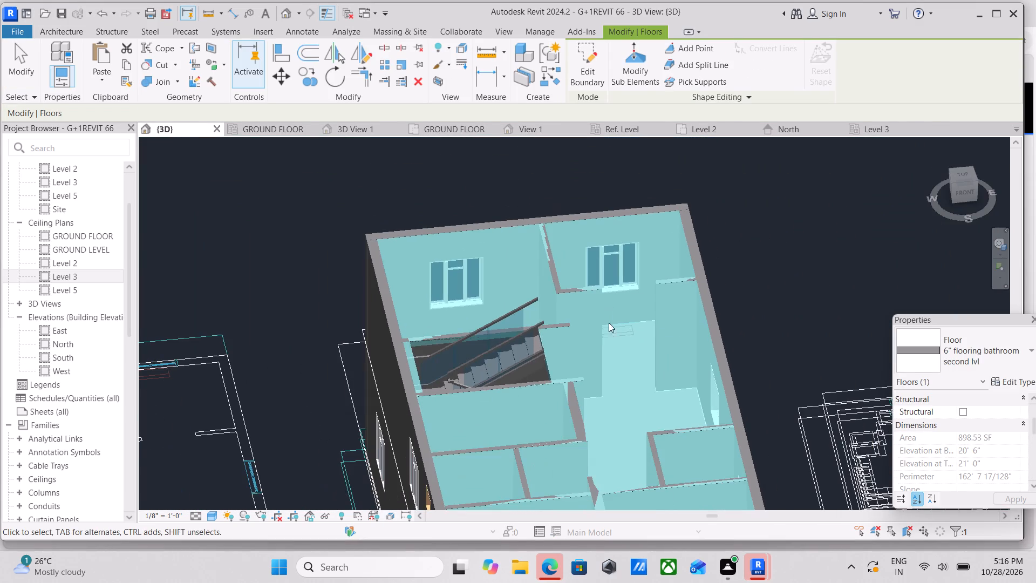
{"action": "key", "text": "Escape"}
Examine the shortened stair opening and the railings rising through the Level 3 slab in 3D, from above and around the house.
{"action": "scroll", "coordinate": [574, 355], "scroll_direction": "up", "scroll_amount": 2}
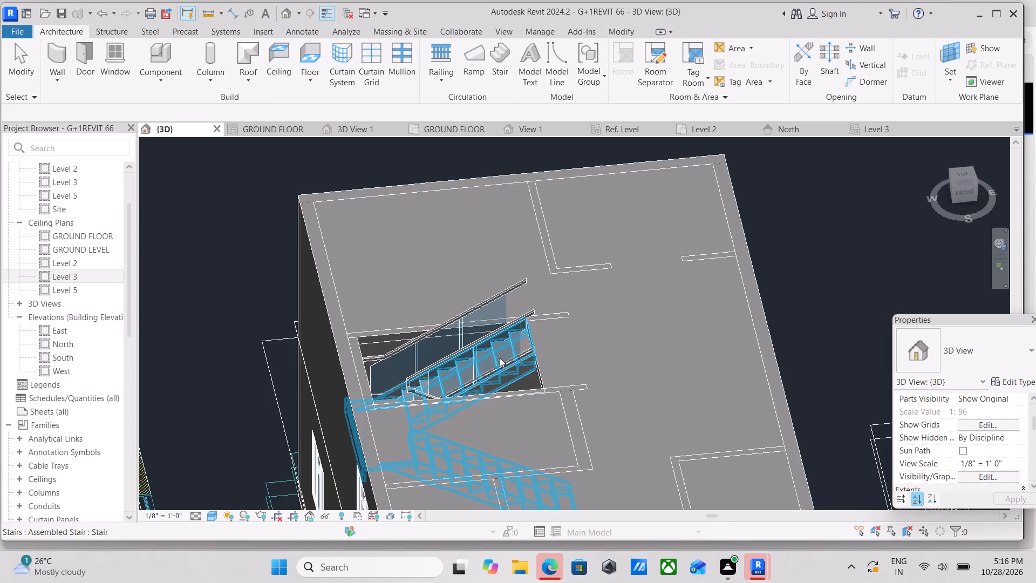
{"action": "scroll", "coordinate": [500, 357], "scroll_direction": "up", "scroll_amount": 3}
{"action": "scroll", "coordinate": [613, 331], "scroll_direction": "down", "scroll_amount": 2}
{"action": "scroll", "coordinate": [597, 394], "scroll_direction": "down", "scroll_amount": 2}
{"action": "middle_click_drag", "start_coordinate": [597, 394], "coordinate": [644, 315]}
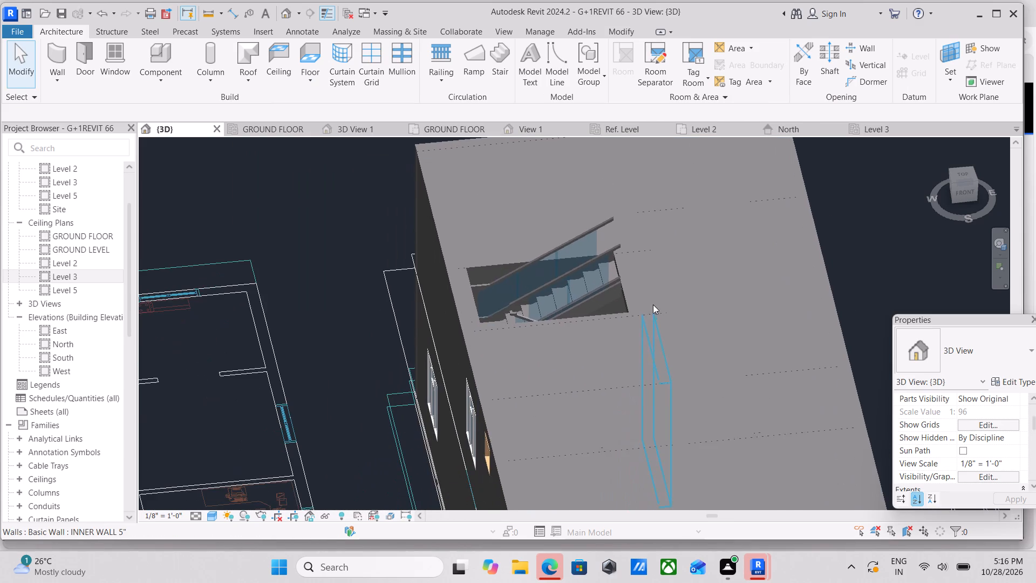
{"action": "middle_click_drag", "start_coordinate": [621, 421], "coordinate": [561, 328], "text": "shift"}
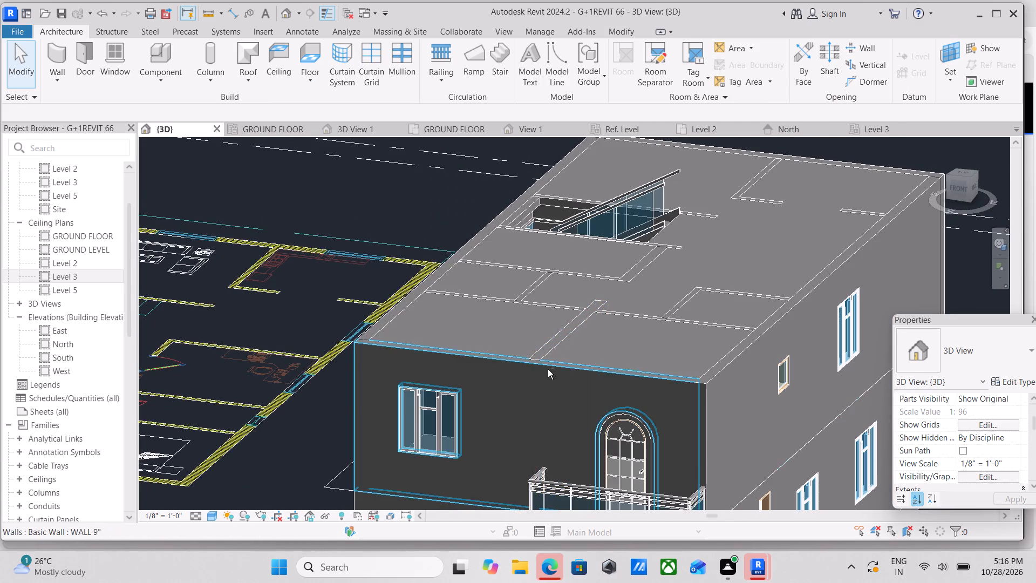
{"action": "middle_click_drag", "start_coordinate": [548, 369], "coordinate": [650, 331], "text": "shift"}
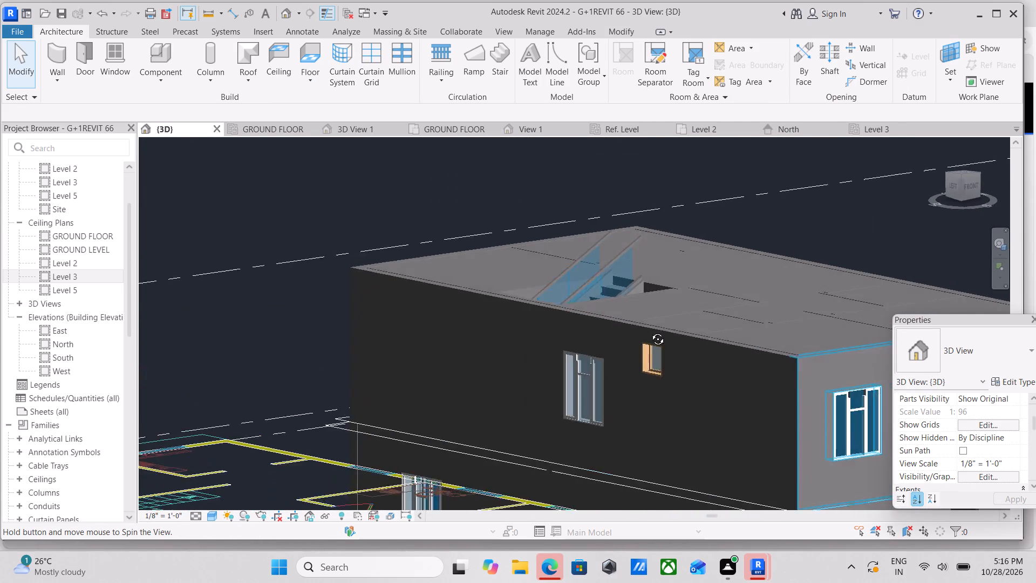
{"action": "middle_click_drag", "start_coordinate": [650, 331], "coordinate": [588, 413], "text": "shift"}
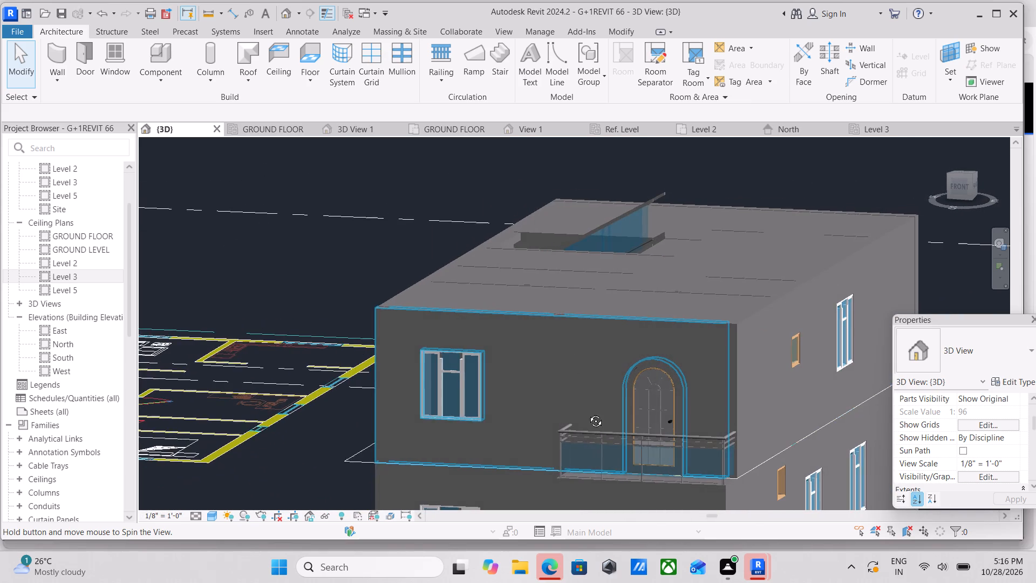
{"action": "middle_click_drag", "start_coordinate": [588, 413], "coordinate": [590, 435], "text": "shift"}
{"action": "middle_click_drag", "start_coordinate": [609, 426], "coordinate": [599, 336], "text": "shift"}
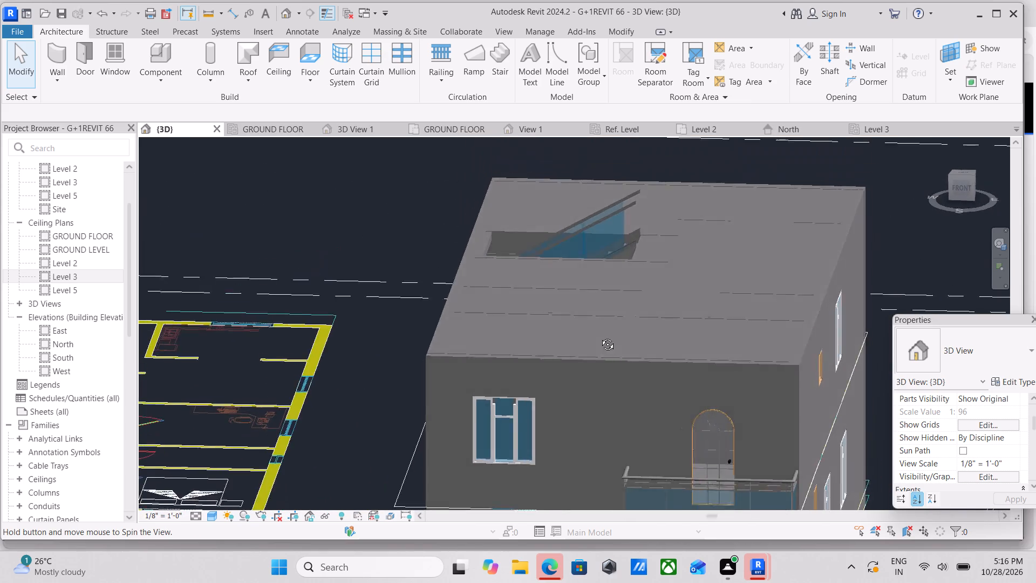
{"action": "middle_click_drag", "start_coordinate": [599, 336], "coordinate": [605, 324], "text": "shift"}
{"action": "middle_click_drag", "start_coordinate": [556, 365], "coordinate": [617, 308]}
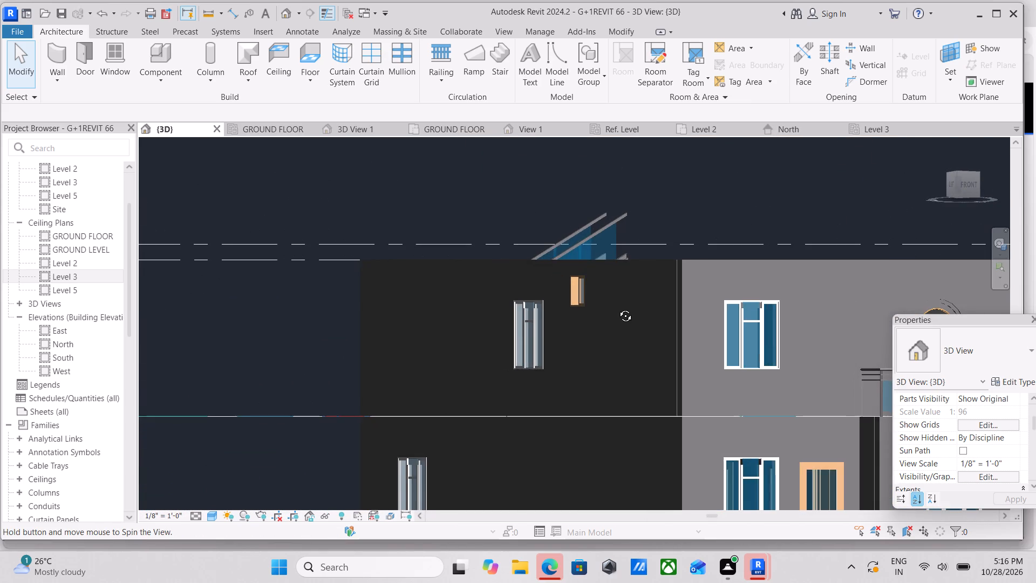
{"action": "middle_click_drag", "start_coordinate": [617, 308], "coordinate": [601, 372]}
{"action": "middle_click_drag", "start_coordinate": [649, 369], "coordinate": [615, 445], "text": "shift"}
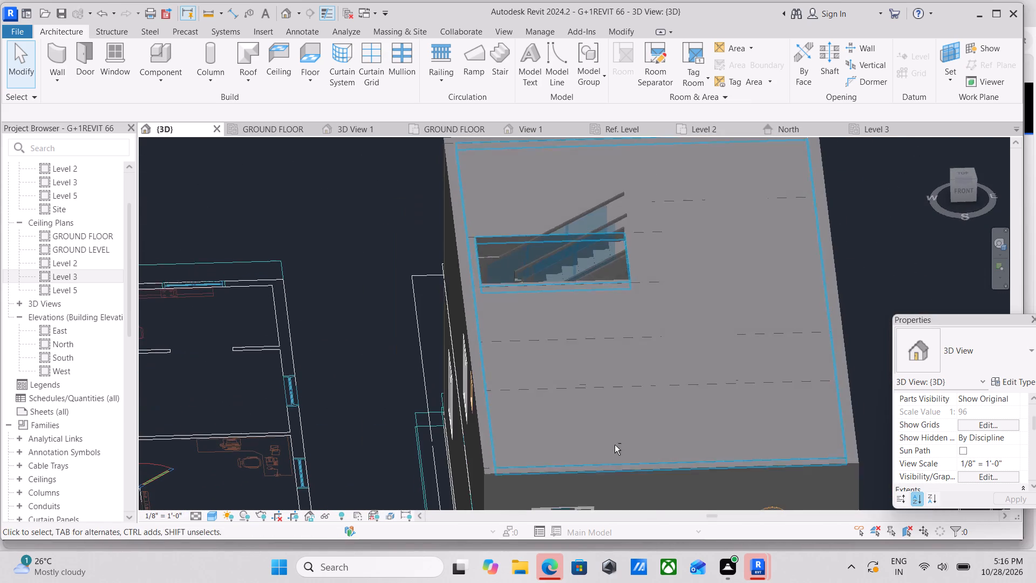
{"action": "scroll", "coordinate": [629, 330], "scroll_direction": "up", "scroll_amount": 2}
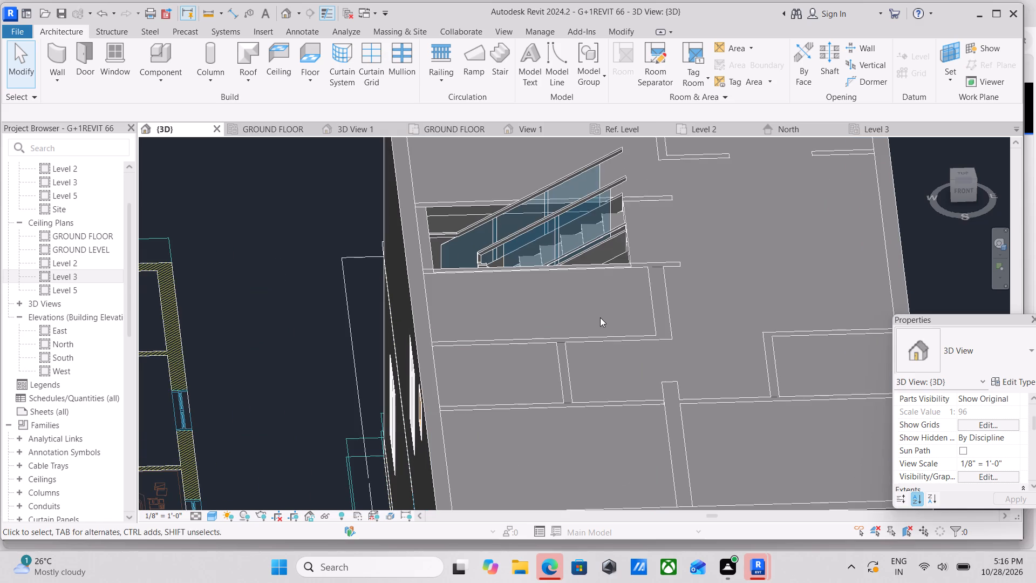
{"action": "middle_click_drag", "start_coordinate": [600, 317], "coordinate": [602, 444], "text": "shift"}
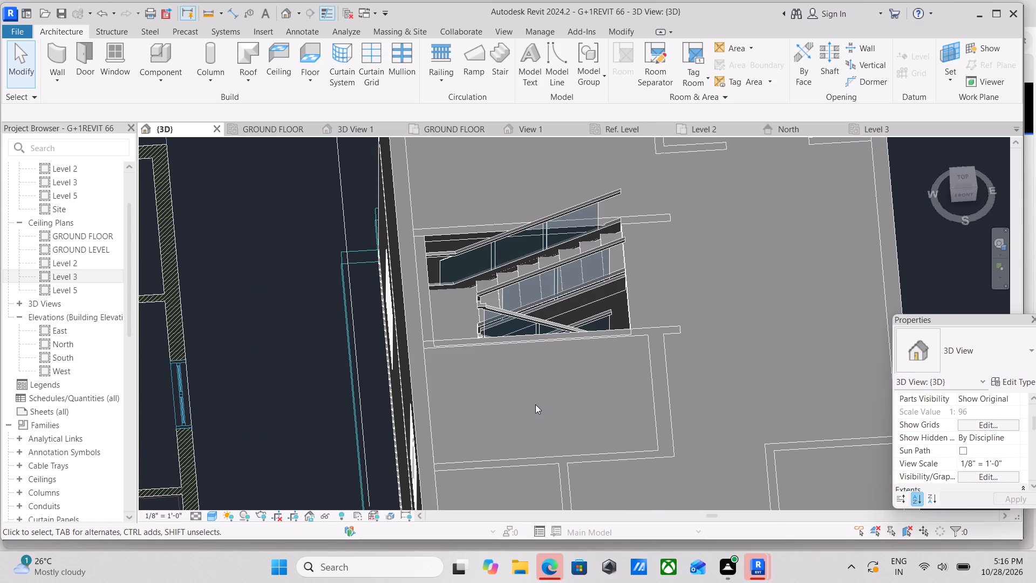
Orient the 3D view to the top and temporarily hide the imported G+1 FLOOR PLAN.dwg drawings around and beside the building.
{"action": "type", "text": "wa"}
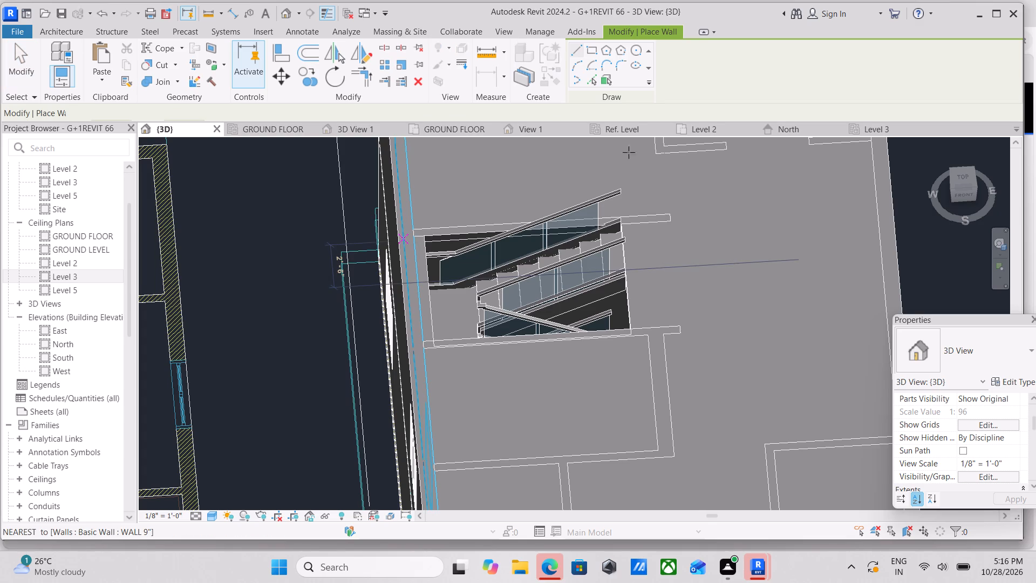
{"action": "left_click", "coordinate": [969, 176]}
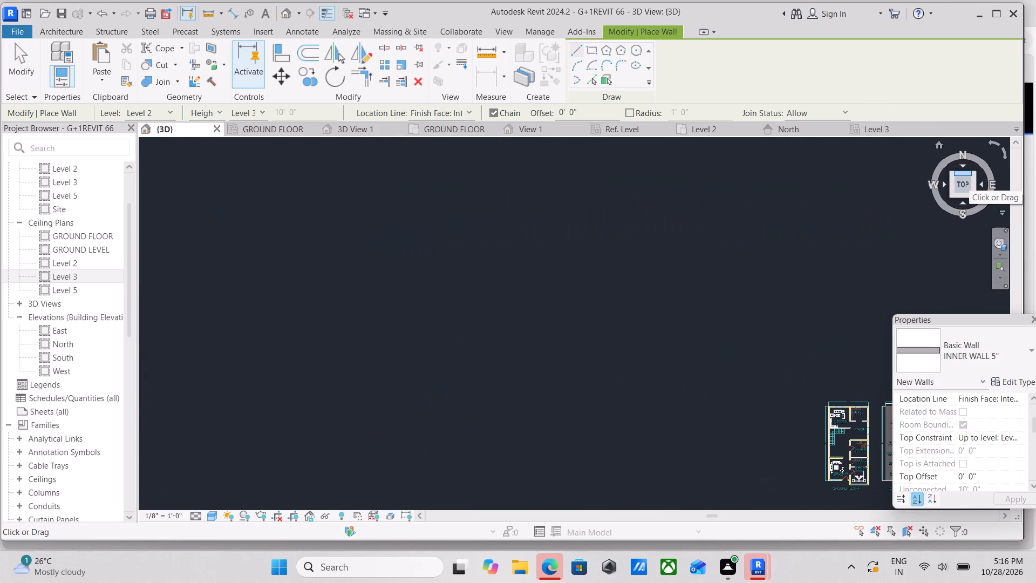
{"action": "scroll", "coordinate": [583, 336], "scroll_direction": "up", "scroll_amount": 3}
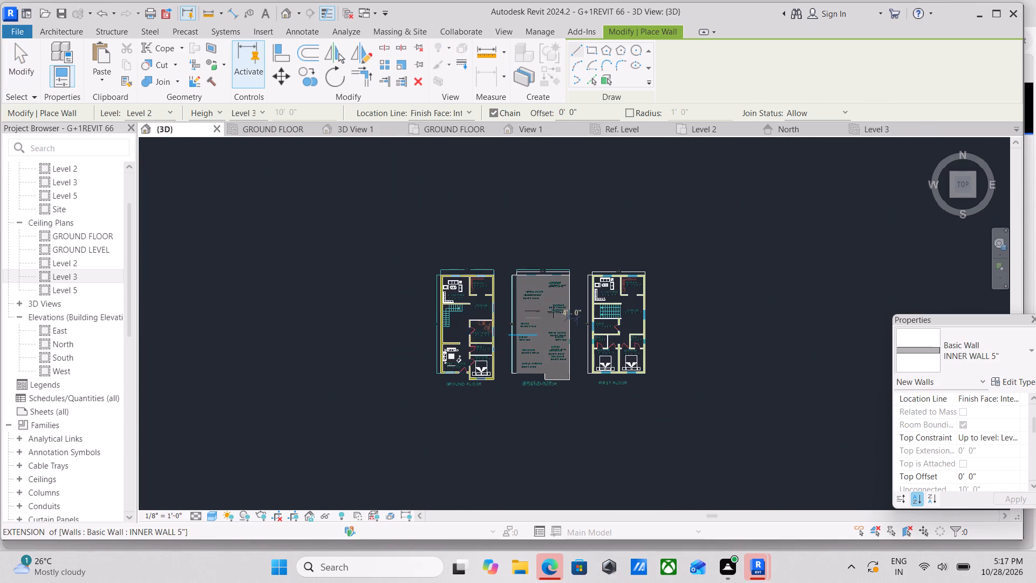
{"action": "scroll", "coordinate": [553, 311], "scroll_direction": "up", "scroll_amount": 3}
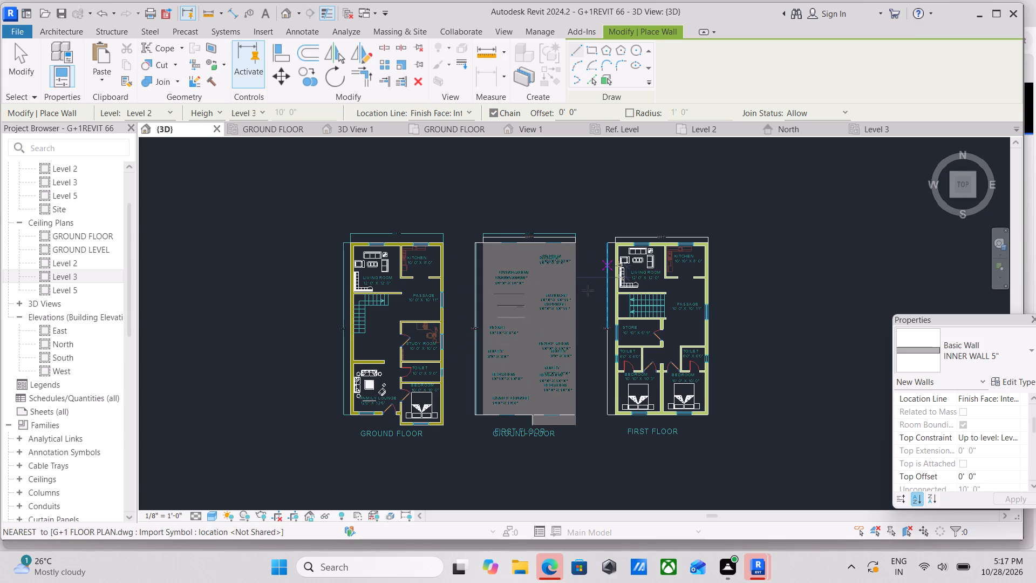
{"action": "key", "text": "Escape"}
{"action": "key", "text": "Escape"}
{"action": "left_click", "coordinate": [705, 249]}
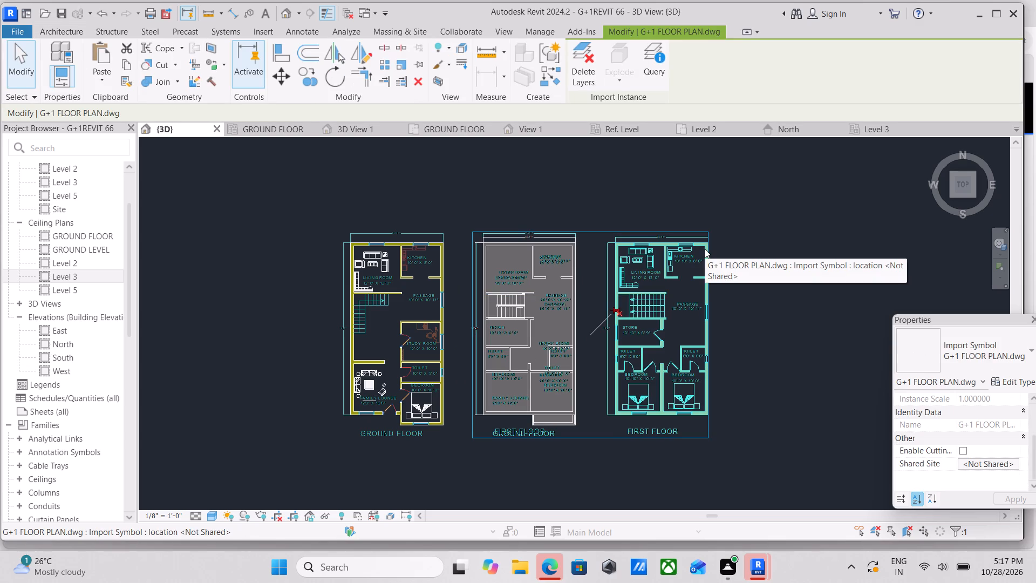
{"action": "type", "text": "hh"}
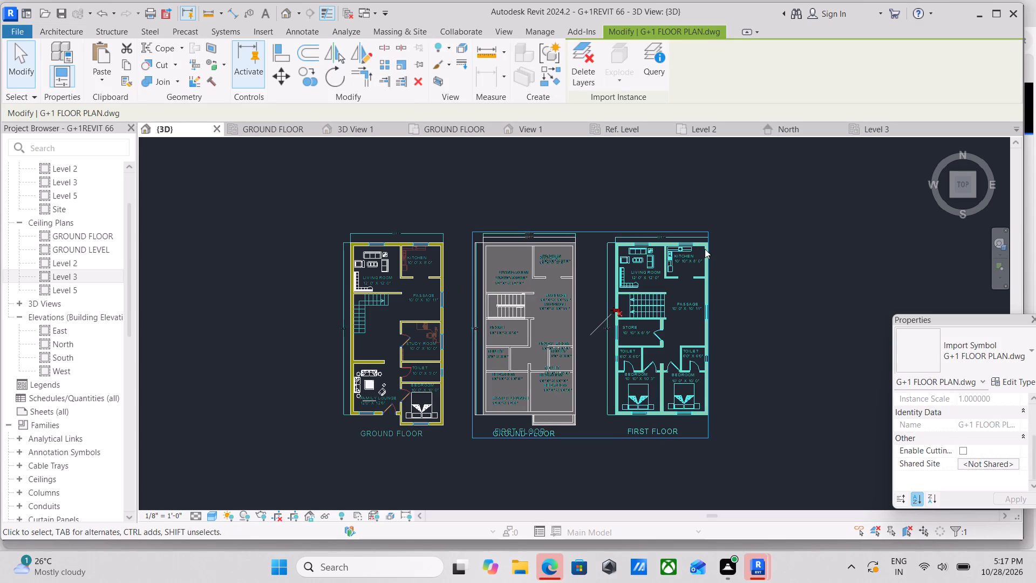
{"action": "left_click", "coordinate": [684, 240]}
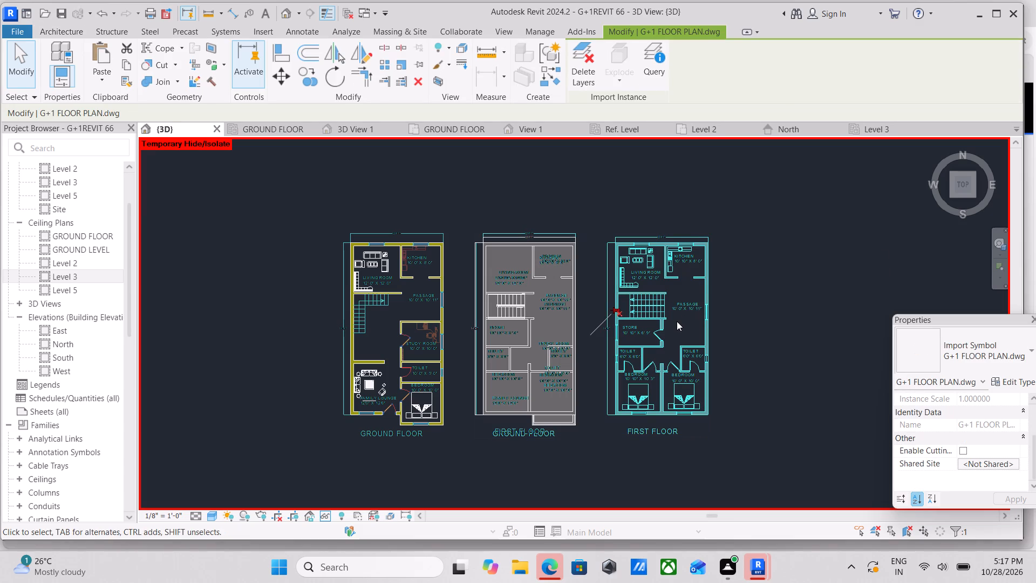
{"action": "type", "text": "hh"}
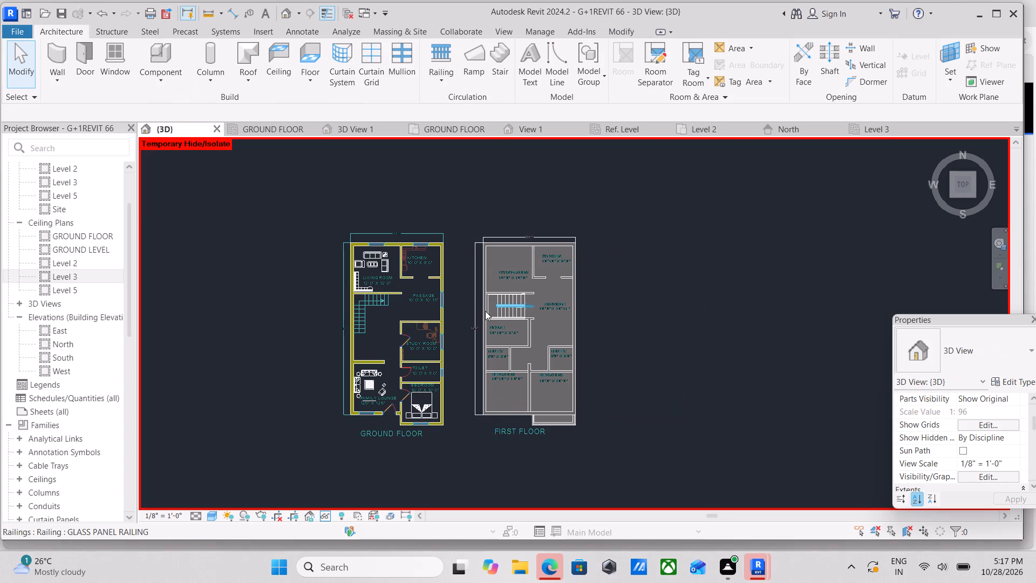
{"action": "left_click", "coordinate": [414, 246]}
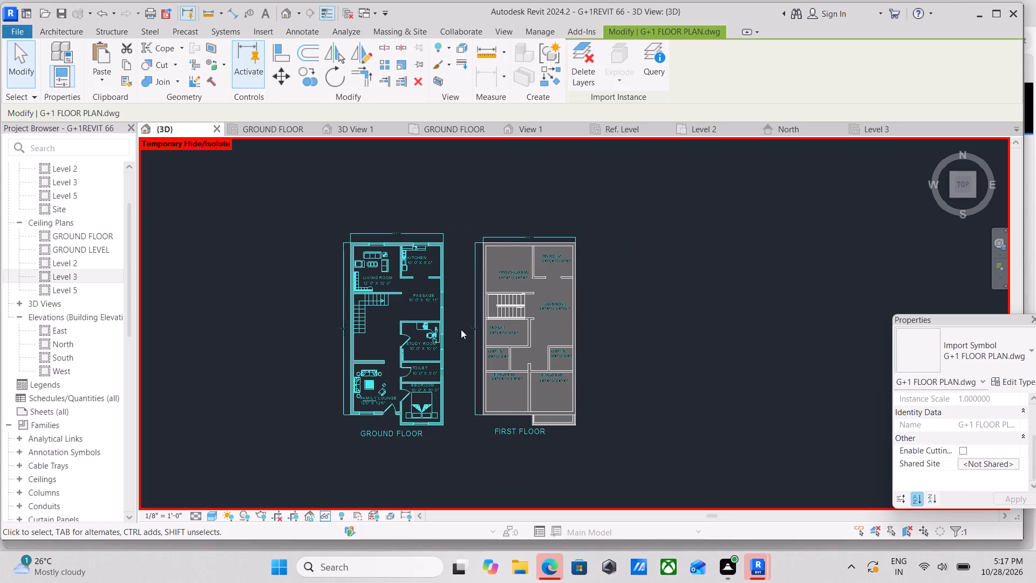
{"action": "type", "text": "hh"}
Start an INNER WALL 5" wall over the staircase in the top view with its base constraint set to Level 3.
{"action": "scroll", "coordinate": [497, 299], "scroll_direction": "up", "scroll_amount": 3}
{"action": "scroll", "coordinate": [546, 285], "scroll_direction": "up", "scroll_amount": 5}
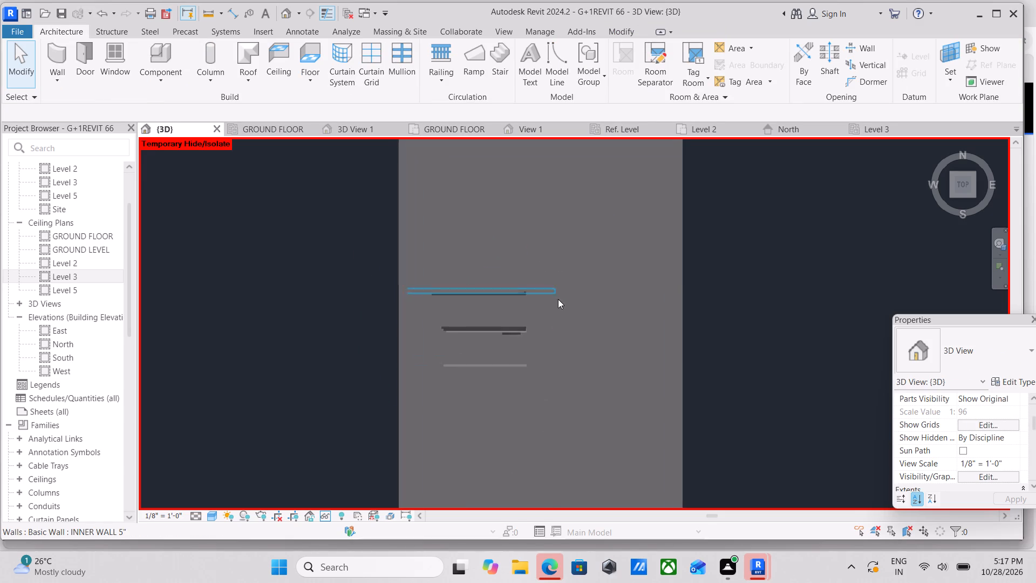
{"action": "scroll", "coordinate": [551, 322], "scroll_direction": "up", "scroll_amount": 4}
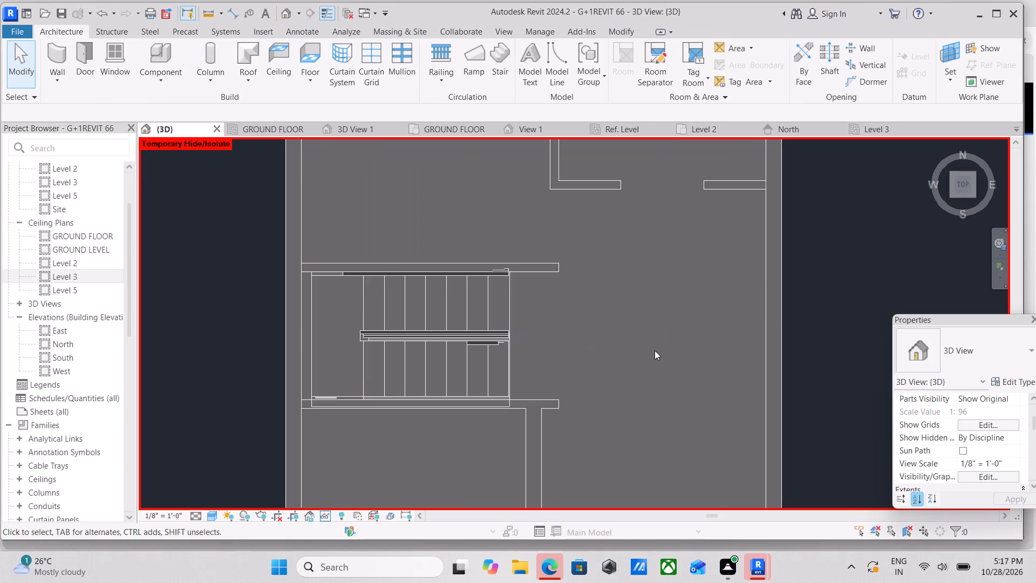
{"action": "type", "text": "wa"}
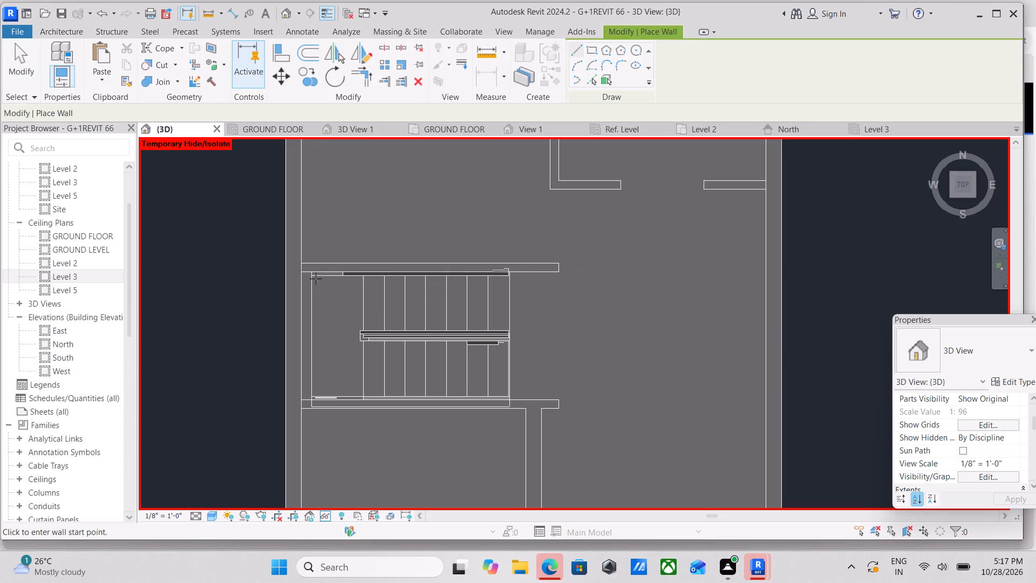
{"action": "scroll", "coordinate": [291, 262], "scroll_direction": "up", "scroll_amount": 2}
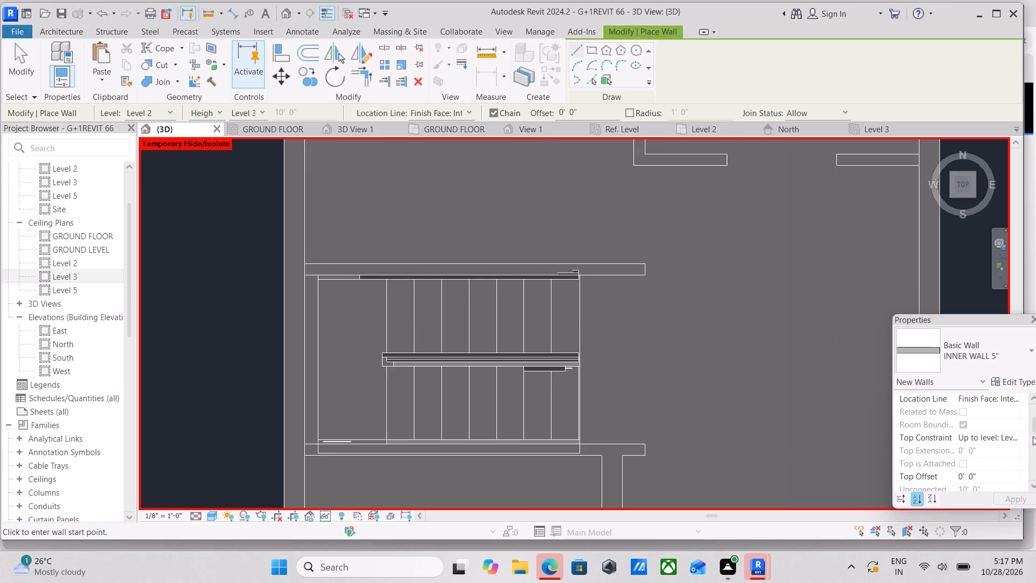
{"action": "scroll", "coordinate": [1008, 442], "scroll_direction": "down", "scroll_amount": 1}
{"action": "scroll", "coordinate": [979, 443], "scroll_direction": "up", "scroll_amount": 1}
{"action": "scroll", "coordinate": [979, 443], "scroll_direction": "down", "scroll_amount": 1}
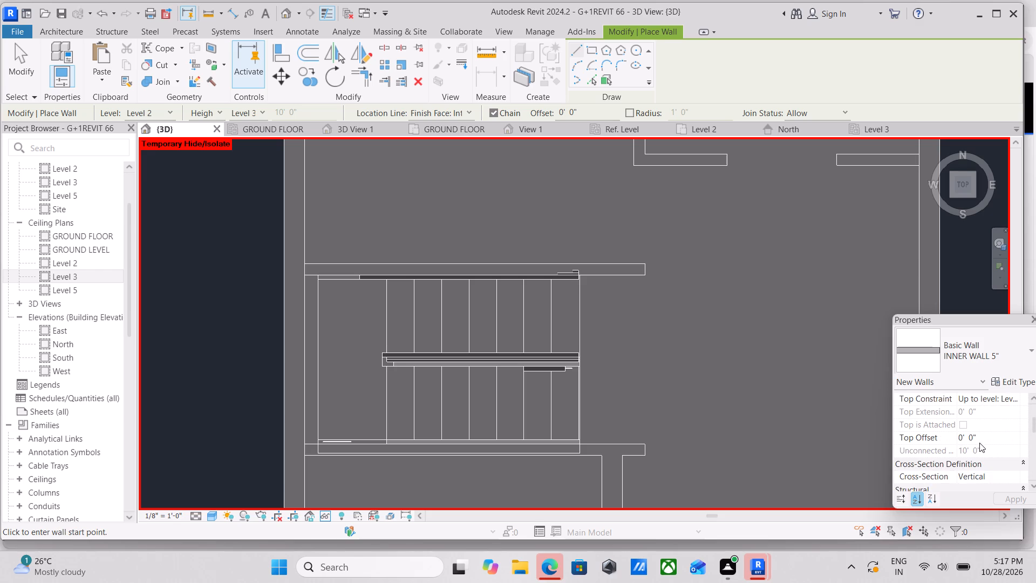
{"action": "scroll", "coordinate": [979, 443], "scroll_direction": "up", "scroll_amount": 1}
{"action": "scroll", "coordinate": [979, 443], "scroll_direction": "down", "scroll_amount": 1}
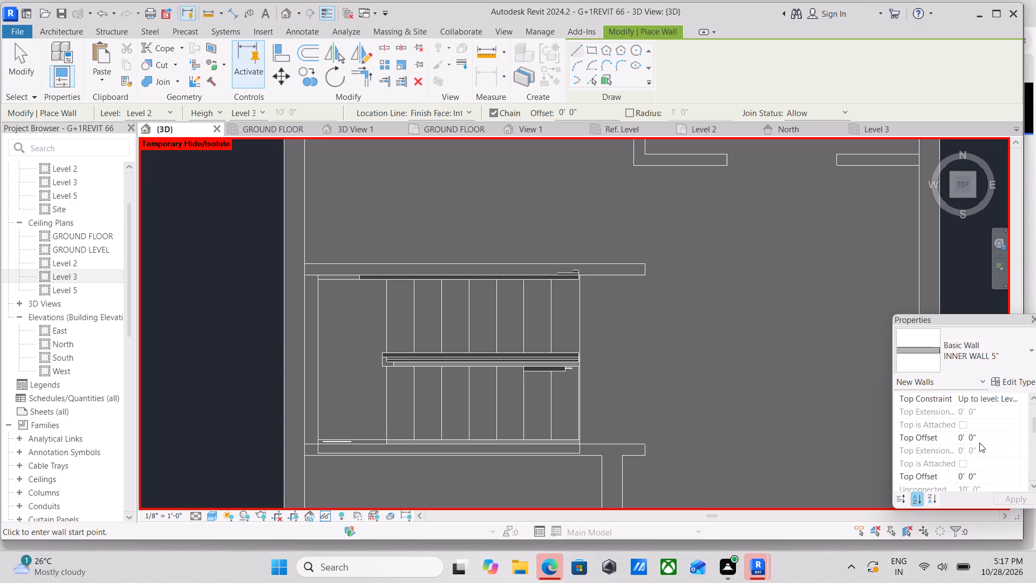
{"action": "scroll", "coordinate": [979, 443], "scroll_direction": "up", "scroll_amount": 1}
{"action": "left_click", "coordinate": [1010, 438]}
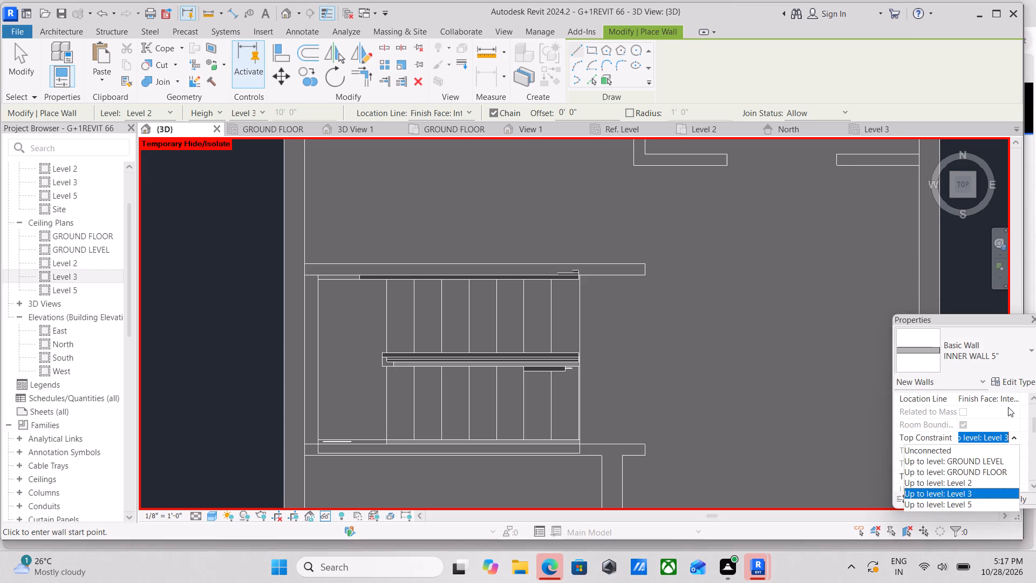
{"action": "scroll", "coordinate": [1008, 407], "scroll_direction": "up", "scroll_amount": 2}
{"action": "left_click", "coordinate": [1004, 408]}
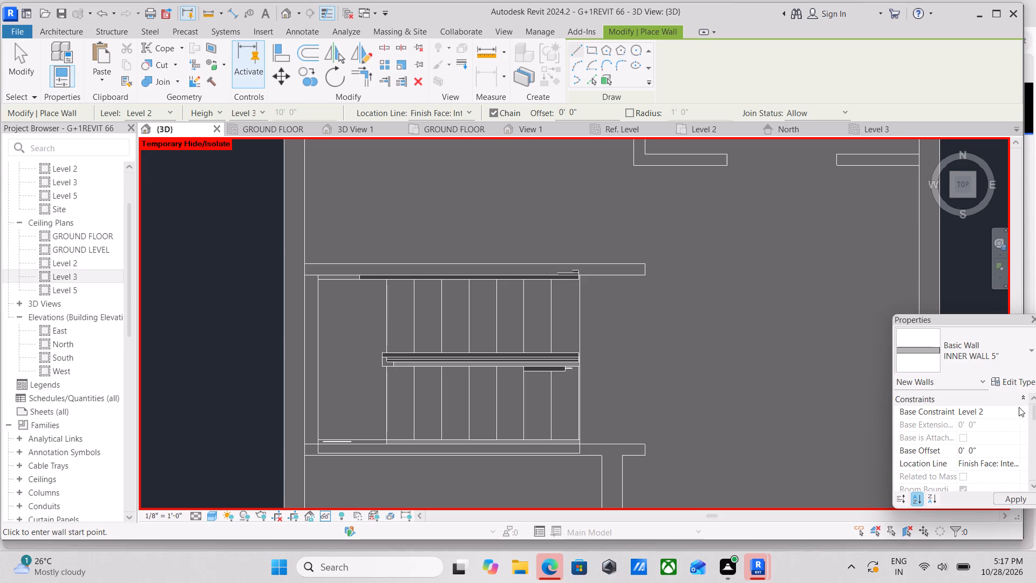
{"action": "left_click", "coordinate": [1014, 412]}
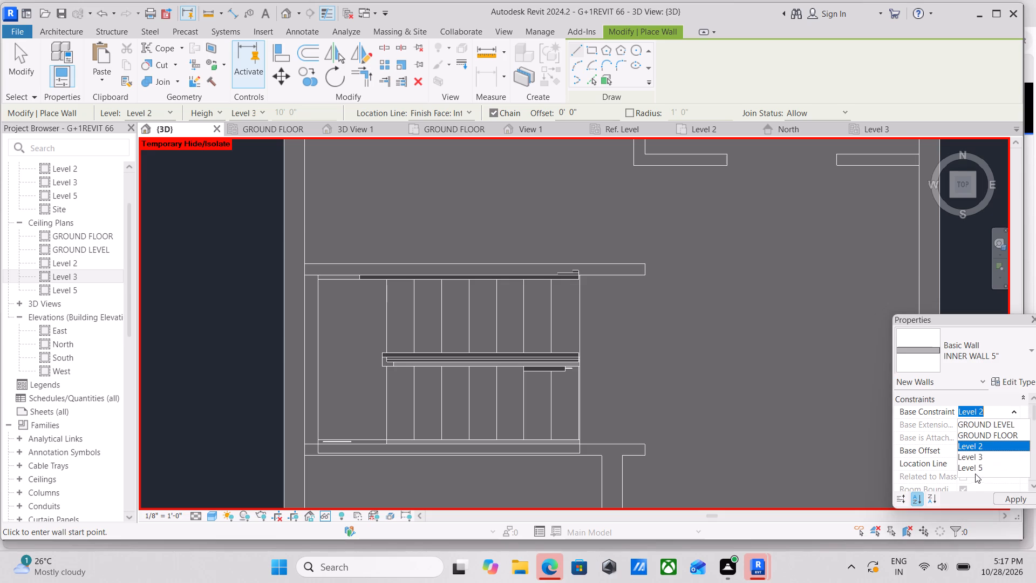
{"action": "left_click", "coordinate": [977, 459]}
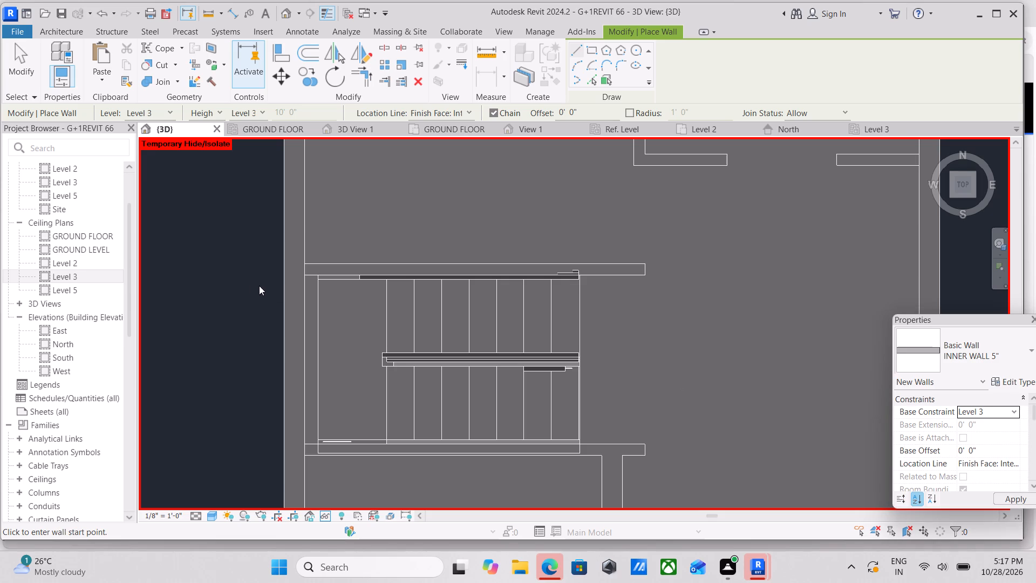
{"action": "scroll", "coordinate": [331, 253], "scroll_direction": "up", "scroll_amount": 1}
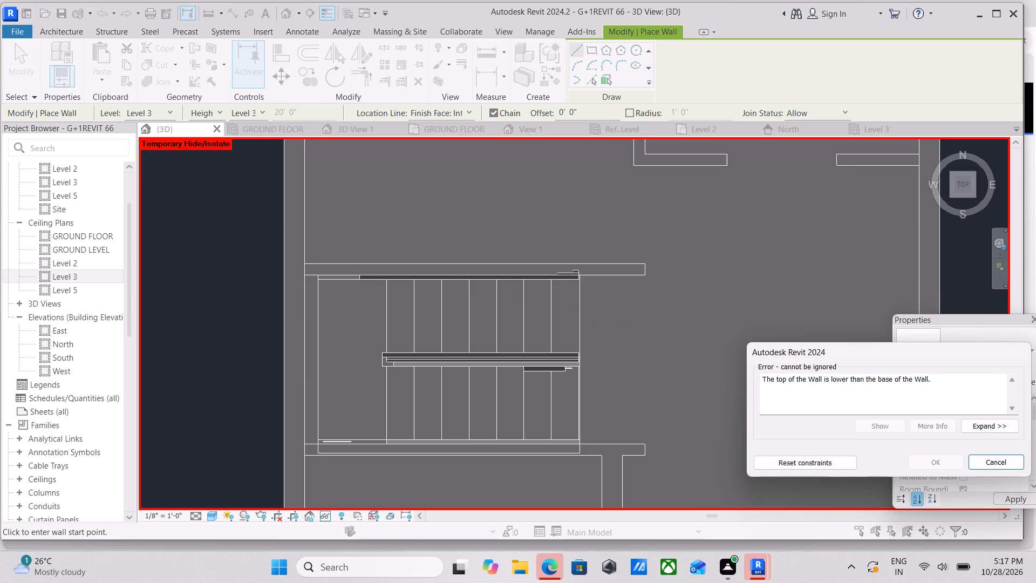
{"action": "left_click", "coordinate": [998, 464]}
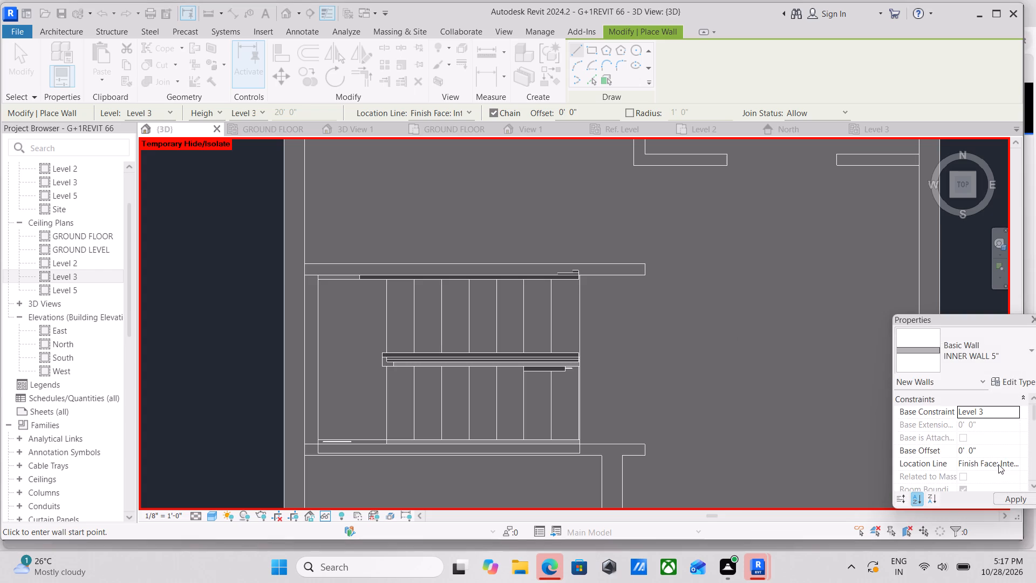
Set the new wall's top constraint to Unconnected with an unconnected height of 7'.
{"action": "scroll", "coordinate": [998, 464], "scroll_direction": "down", "scroll_amount": 1}
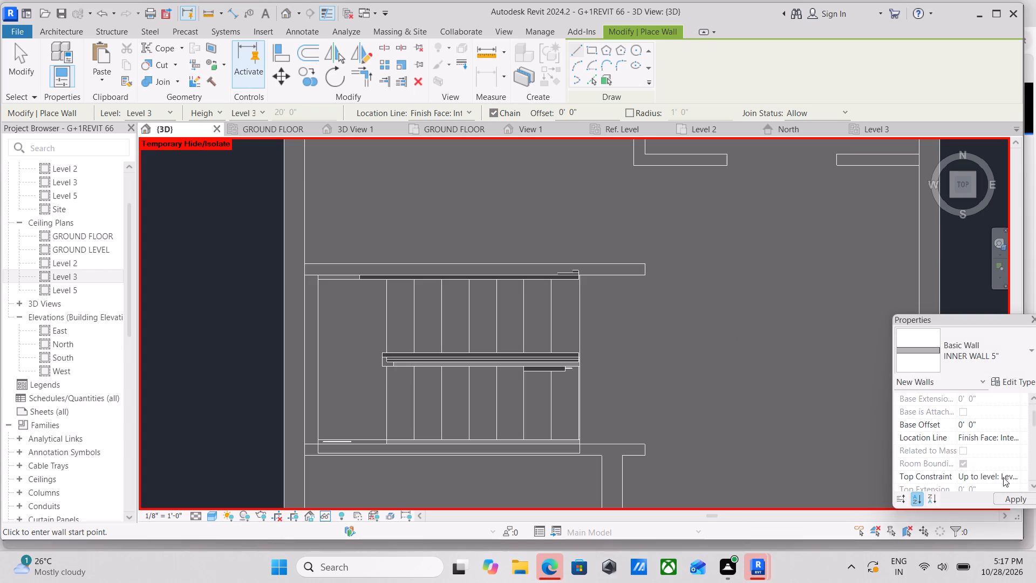
{"action": "left_click", "coordinate": [1007, 474]}
{"action": "left_click", "coordinate": [1015, 474]}
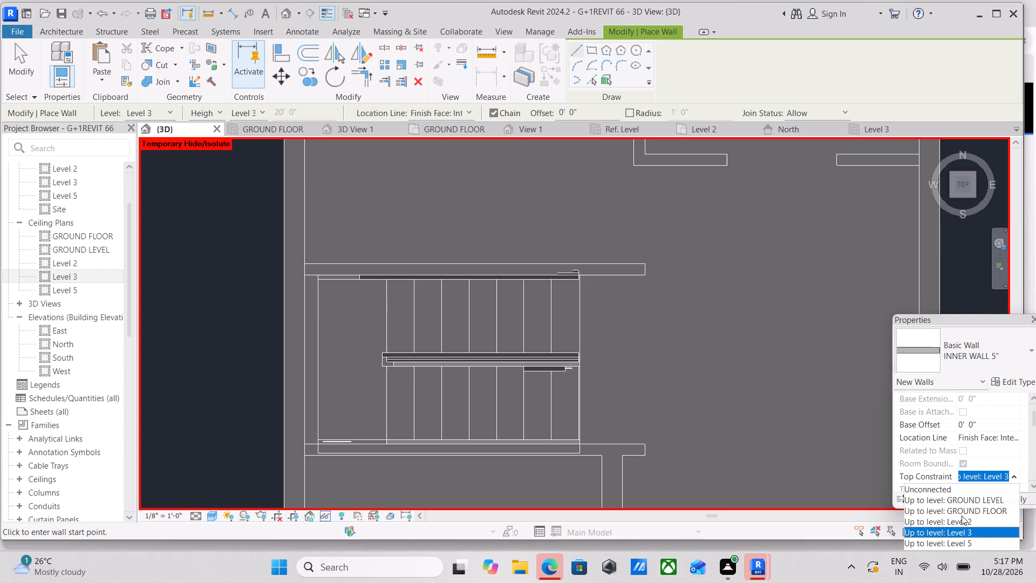
{"action": "scroll", "coordinate": [936, 542], "scroll_direction": "down", "scroll_amount": 3}
{"action": "scroll", "coordinate": [934, 527], "scroll_direction": "up", "scroll_amount": 3}
{"action": "left_click", "coordinate": [950, 491]}
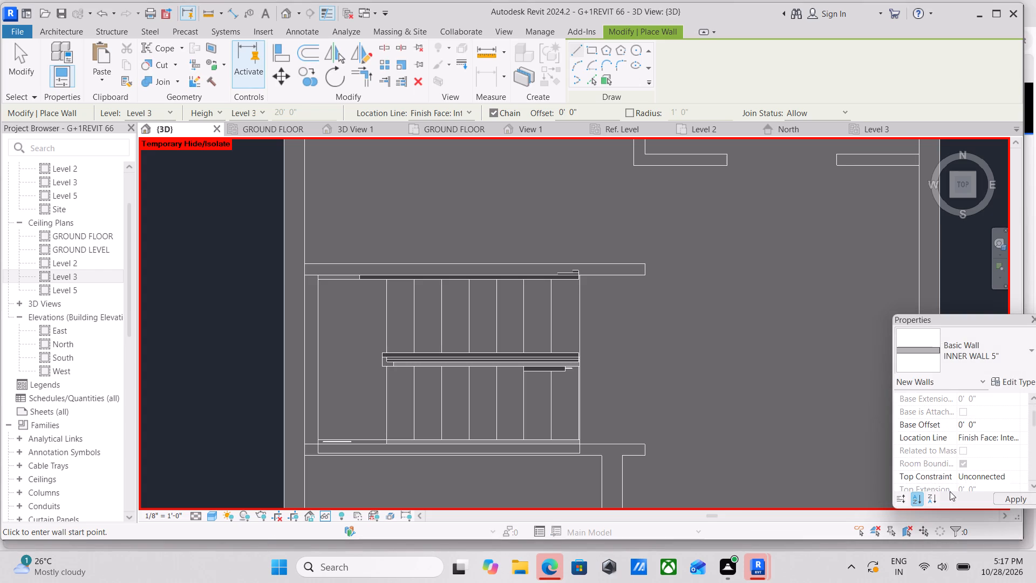
{"action": "scroll", "coordinate": [993, 447], "scroll_direction": "down", "scroll_amount": 2}
{"action": "scroll", "coordinate": [993, 447], "scroll_direction": "up", "scroll_amount": 2}
{"action": "scroll", "coordinate": [974, 449], "scroll_direction": "down", "scroll_amount": 1}
{"action": "scroll", "coordinate": [974, 449], "scroll_direction": "up", "scroll_amount": 3}
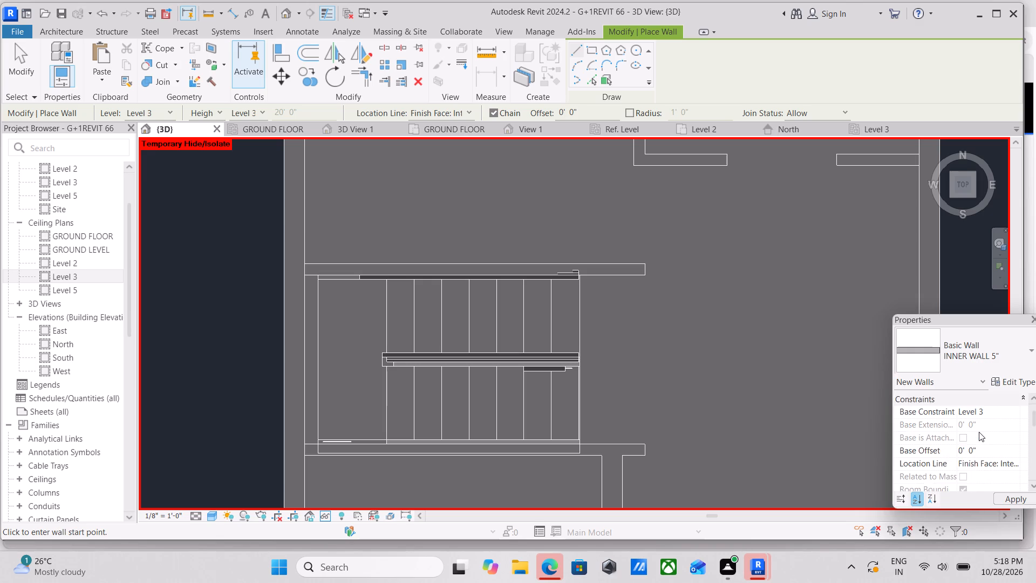
{"action": "scroll", "coordinate": [979, 432], "scroll_direction": "down", "scroll_amount": 3}
{"action": "left_click", "coordinate": [980, 450]}
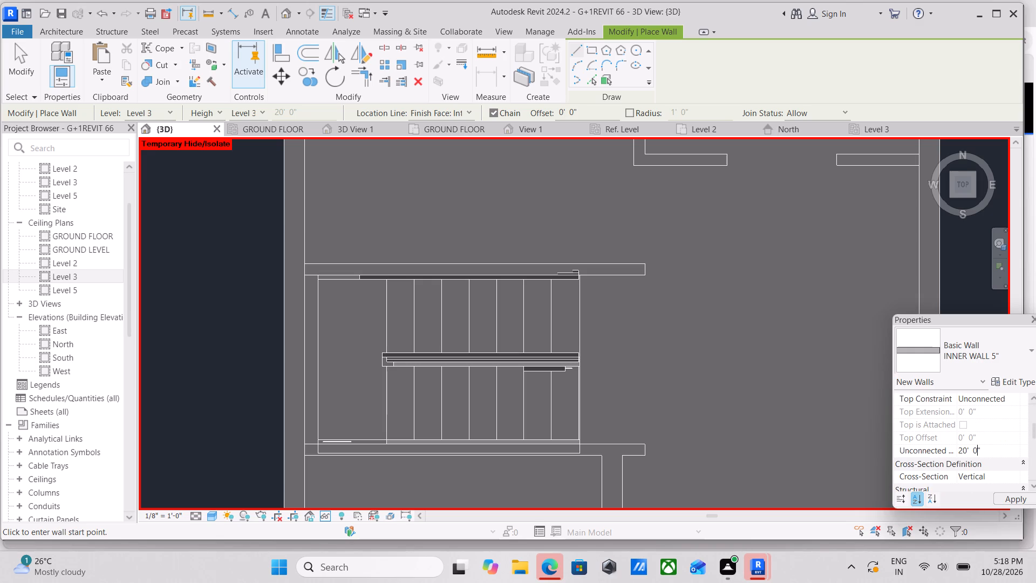
{"action": "left_click_drag", "start_coordinate": [988, 449], "coordinate": [916, 463]}
{"action": "key", "text": "7"}
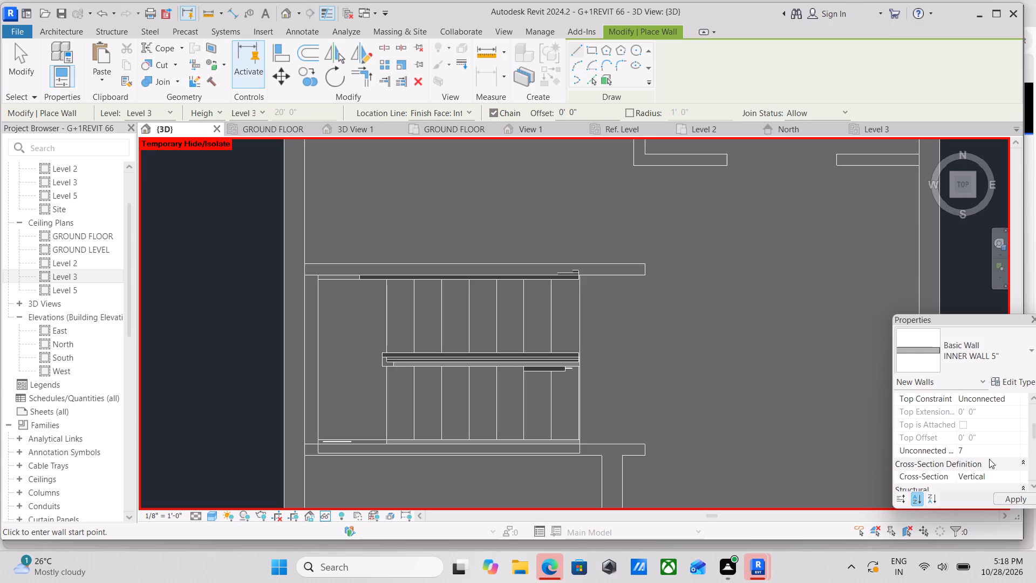
{"action": "key", "text": "apostrophe"}
{"action": "key", "text": "Return"}
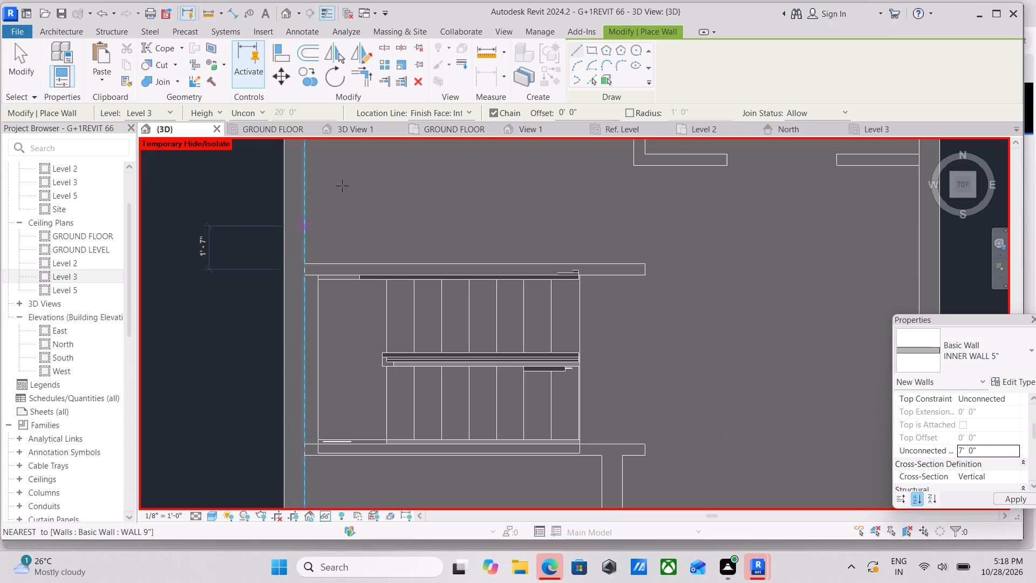
Draw four chained walls in a closed rectangle around the stair opening, with the long sides about 11' each, starting at the outer wall.
{"action": "left_click", "coordinate": [306, 265]}
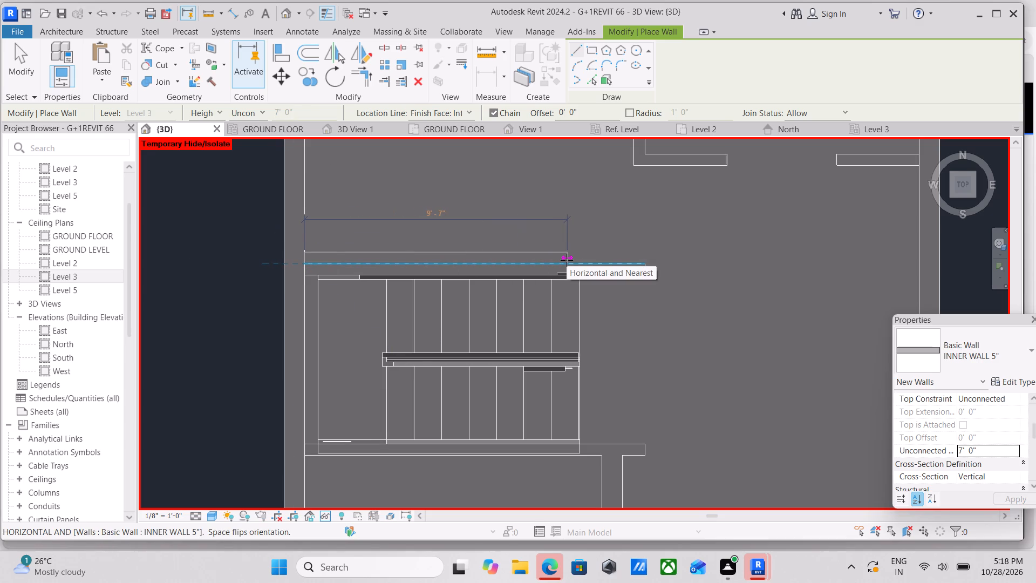
{"action": "key", "text": "space"}
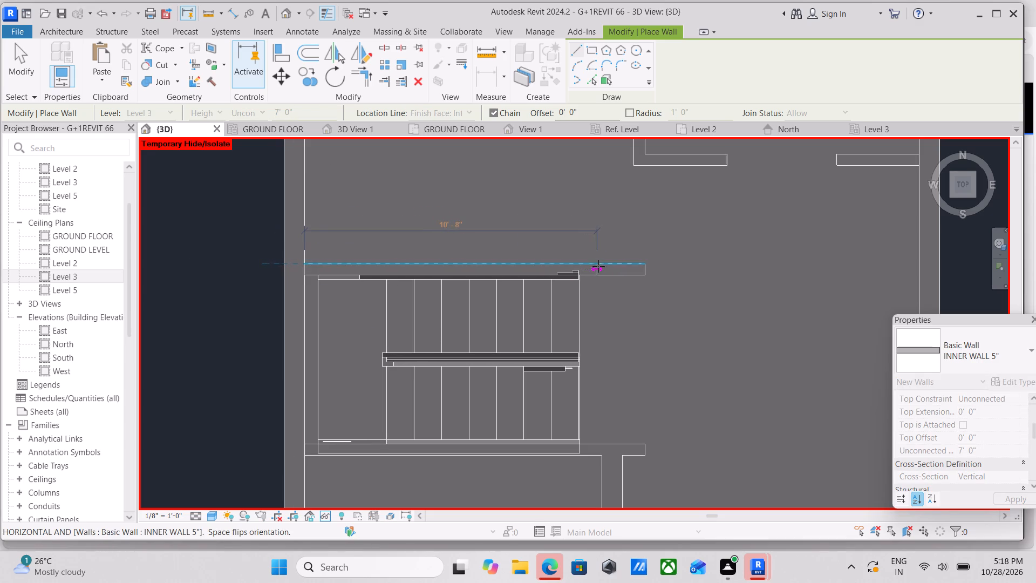
{"action": "left_click", "coordinate": [606, 265]}
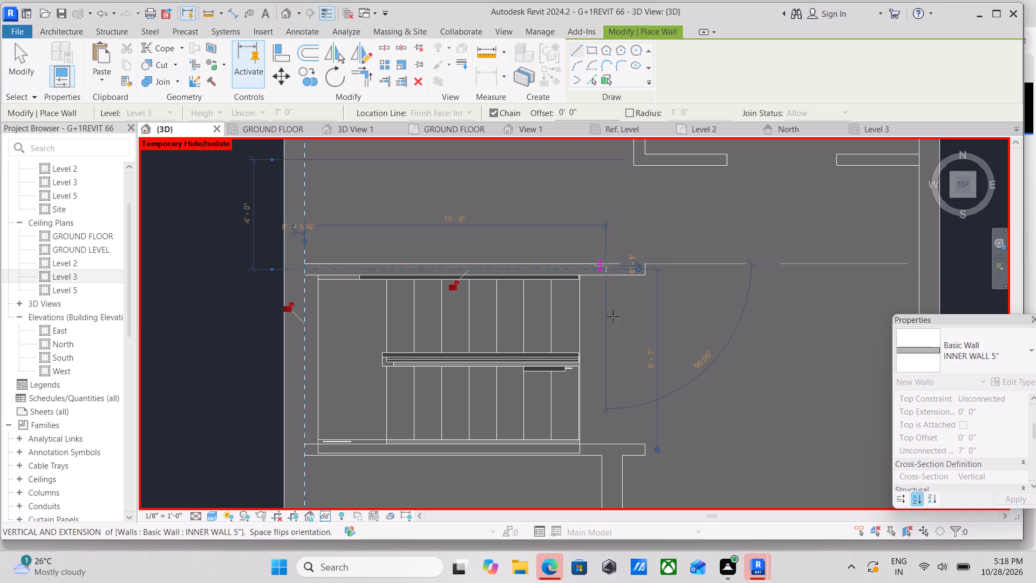
{"action": "scroll", "coordinate": [611, 328], "scroll_direction": "down", "scroll_amount": 1}
{"action": "middle_click_drag", "start_coordinate": [611, 328], "coordinate": [617, 283]}
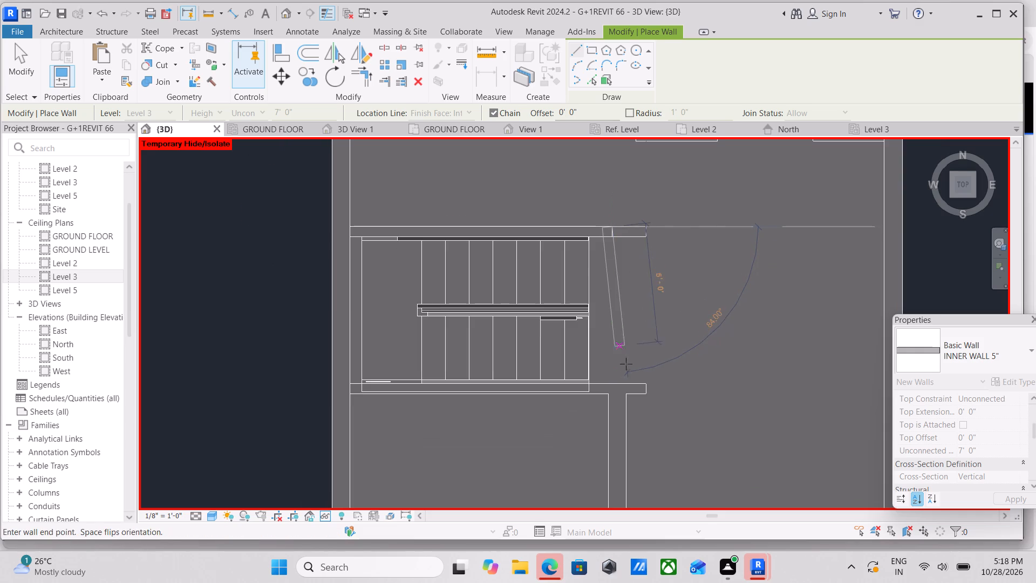
{"action": "left_click", "coordinate": [615, 401]}
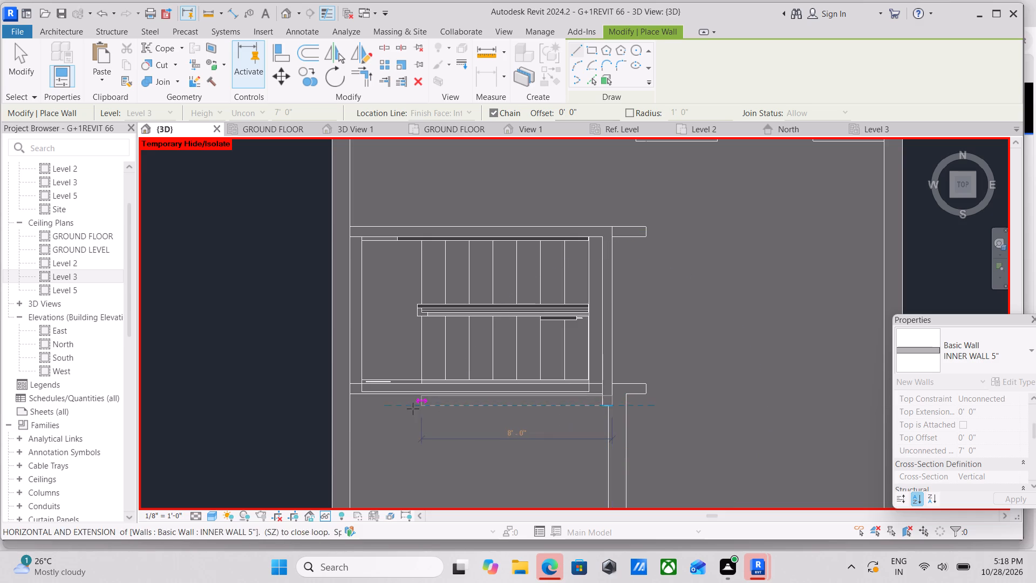
{"action": "left_click", "coordinate": [347, 410]}
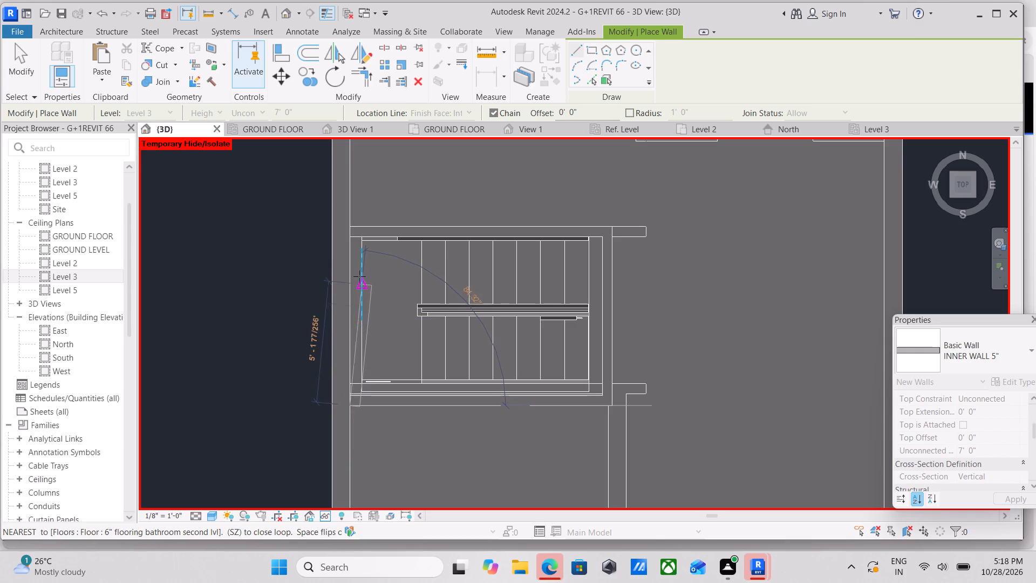
{"action": "left_click", "coordinate": [353, 230]}
{"action": "key", "text": "Escape"}
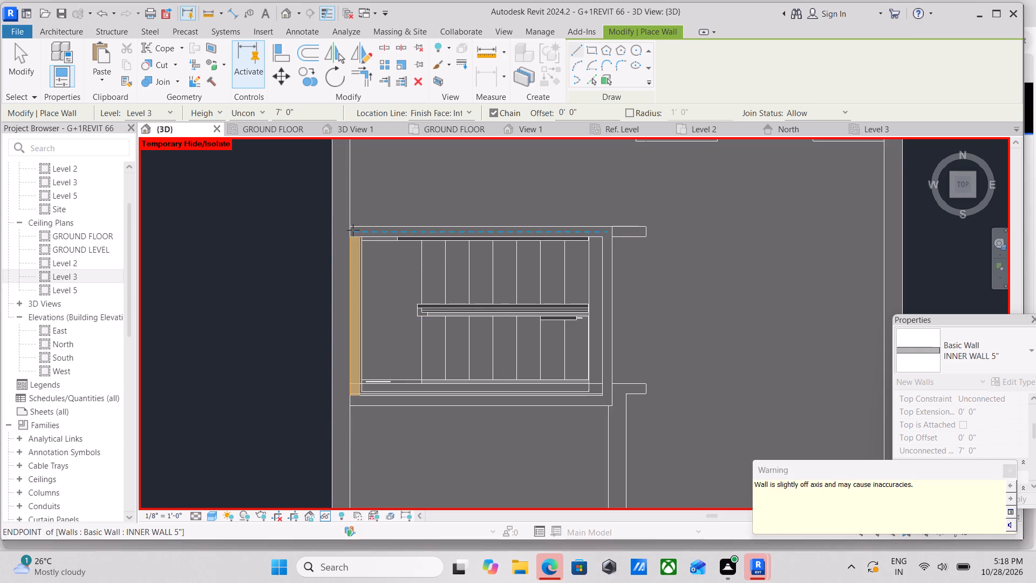
{"action": "key", "text": "Escape"}
{"action": "key", "text": "Escape"}
{"action": "key", "text": "Escape"}
Examine the new stair enclosure walls and the Level 3 slab from an angled 3D view of the house.
{"action": "scroll", "coordinate": [606, 227], "scroll_direction": "down", "scroll_amount": 1}
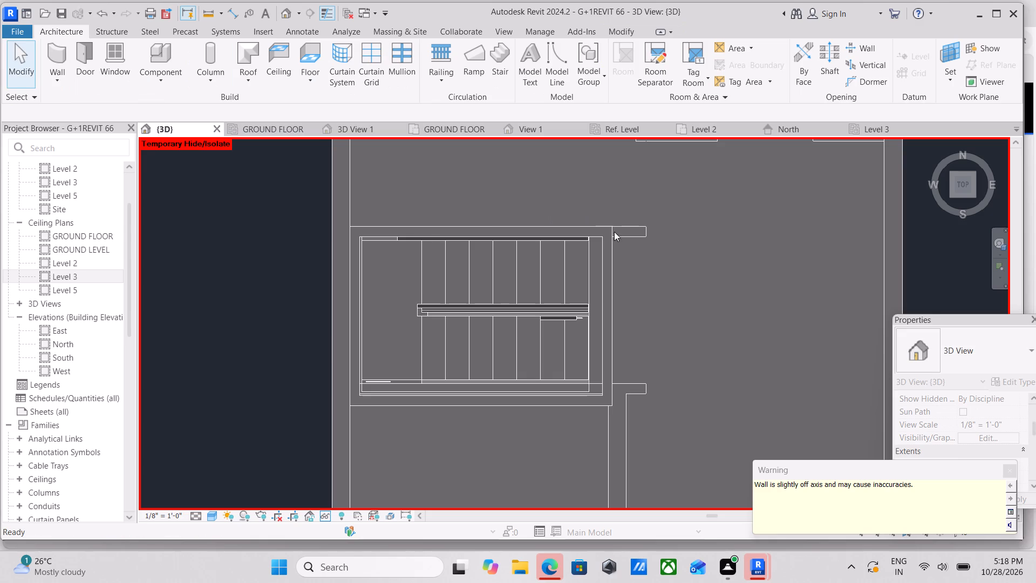
{"action": "scroll", "coordinate": [614, 232], "scroll_direction": "down", "scroll_amount": 1}
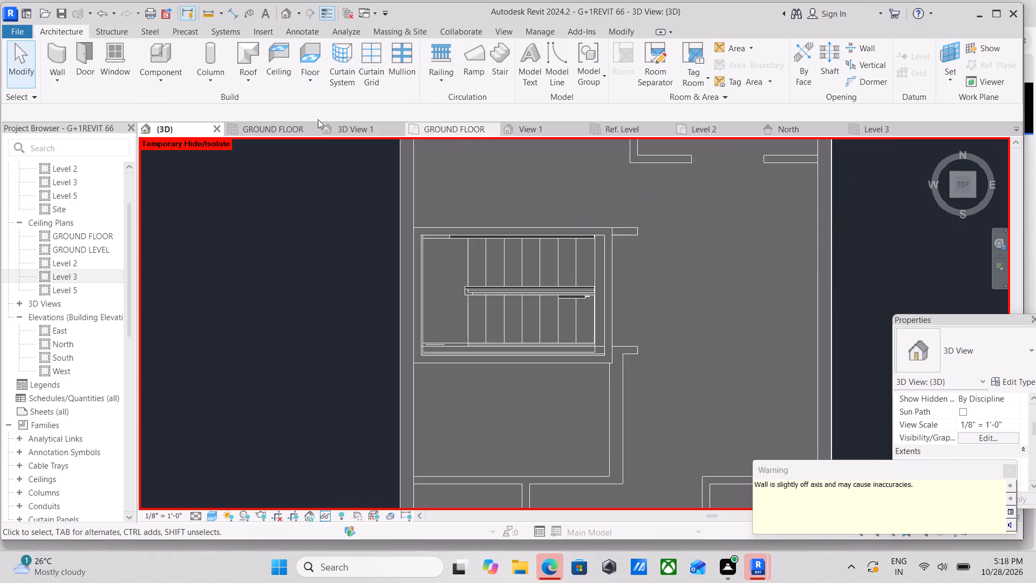
{"action": "scroll", "coordinate": [701, 231], "scroll_direction": "down", "scroll_amount": 3}
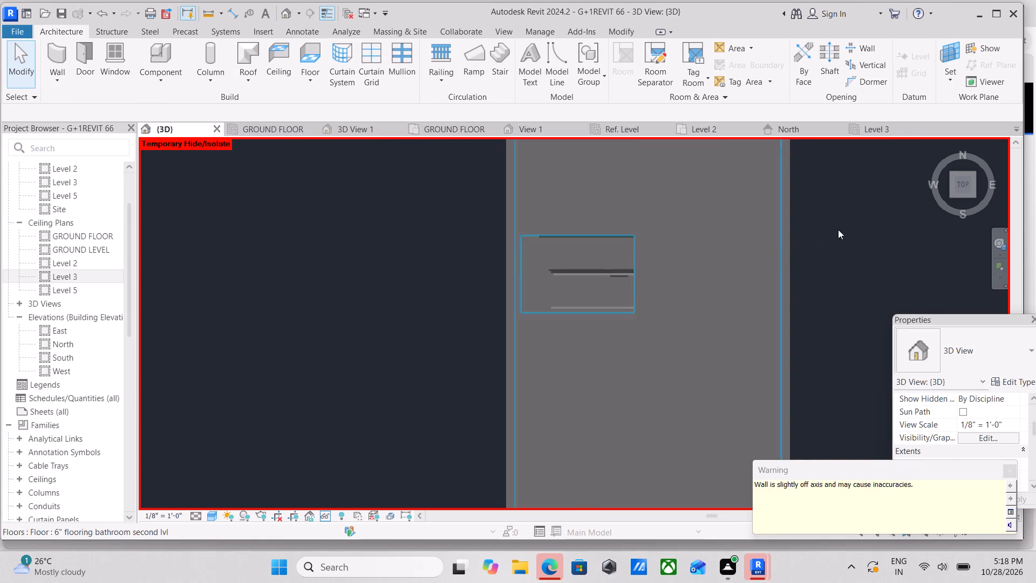
{"action": "scroll", "coordinate": [885, 202], "scroll_direction": "down", "scroll_amount": 1}
{"action": "left_click", "coordinate": [975, 196]}
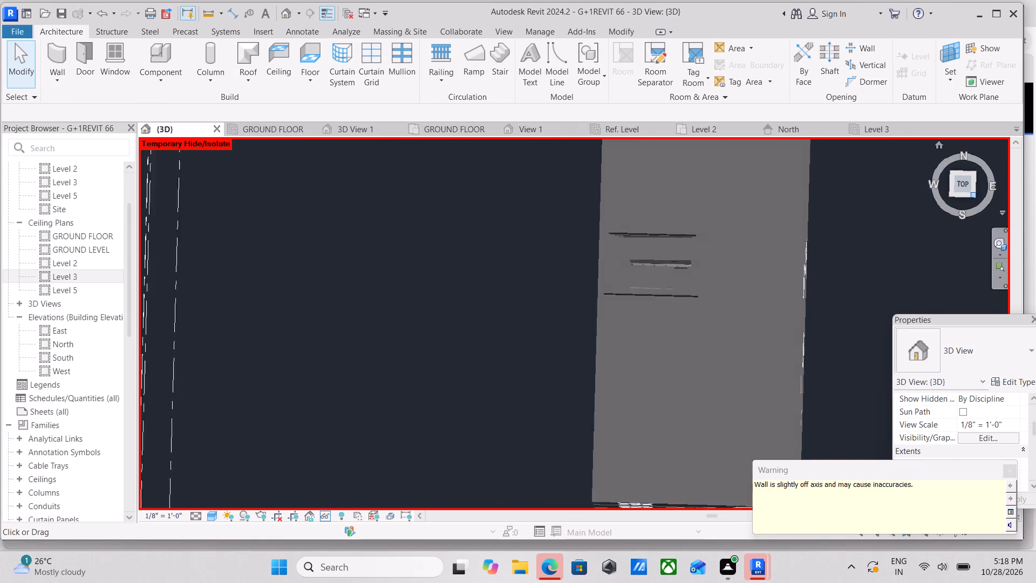
{"action": "scroll", "coordinate": [660, 383], "scroll_direction": "up", "scroll_amount": 3}
{"action": "scroll", "coordinate": [468, 345], "scroll_direction": "up", "scroll_amount": 2}
{"action": "key", "text": "Escape"}
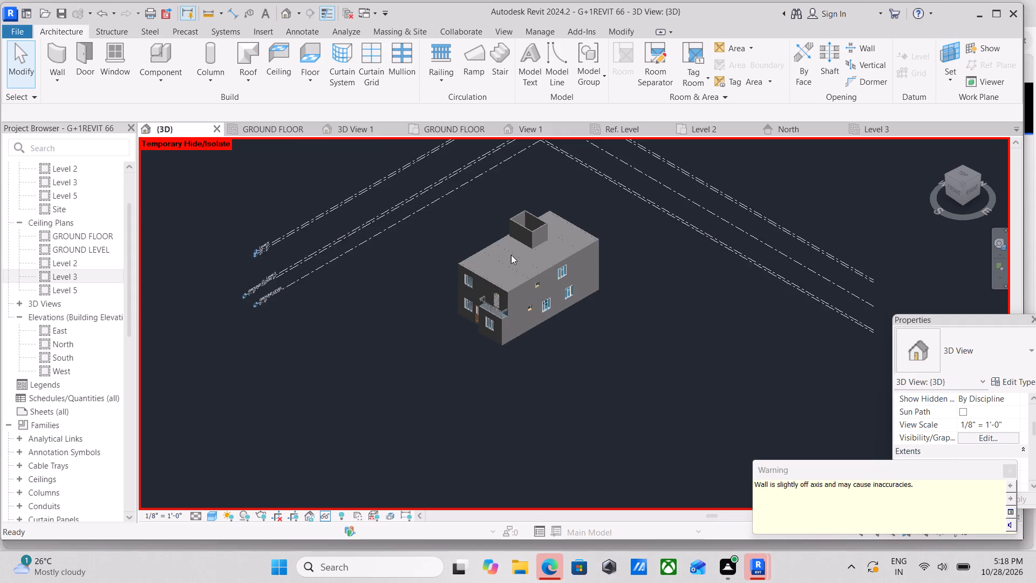
{"action": "scroll", "coordinate": [514, 249], "scroll_direction": "up", "scroll_amount": 4}
{"action": "key", "text": "Escape"}
{"action": "scroll", "coordinate": [531, 236], "scroll_direction": "up", "scroll_amount": 5}
{"action": "key", "text": "Escape"}
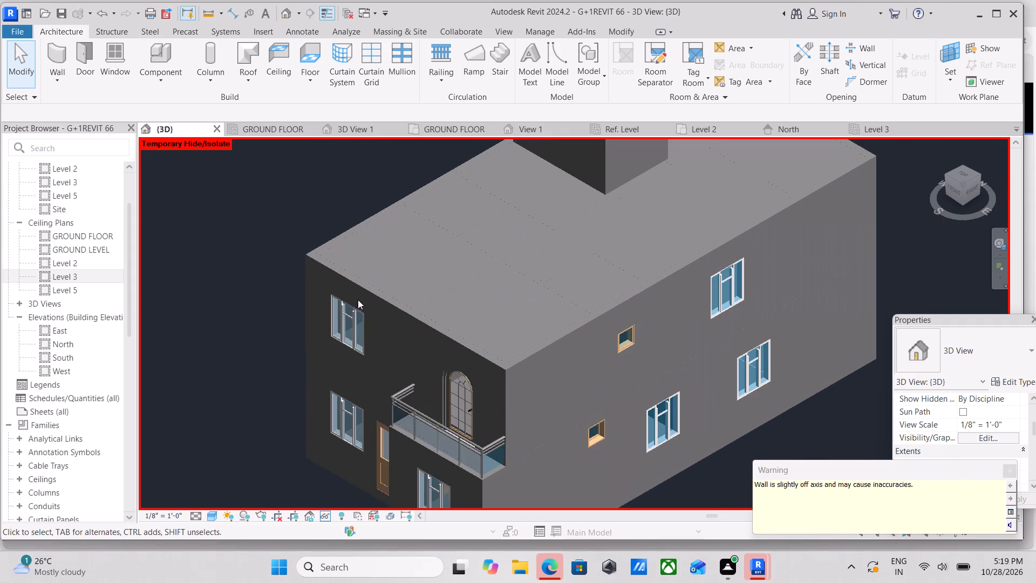
{"action": "scroll", "coordinate": [435, 308], "scroll_direction": "down", "scroll_amount": 1}
{"action": "middle_click_drag", "start_coordinate": [435, 308], "coordinate": [492, 347]}
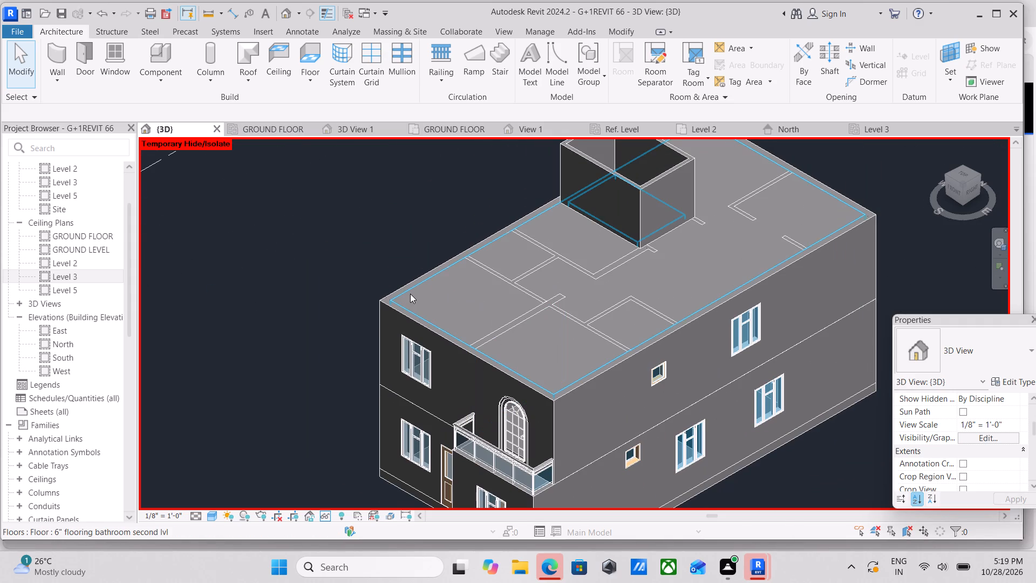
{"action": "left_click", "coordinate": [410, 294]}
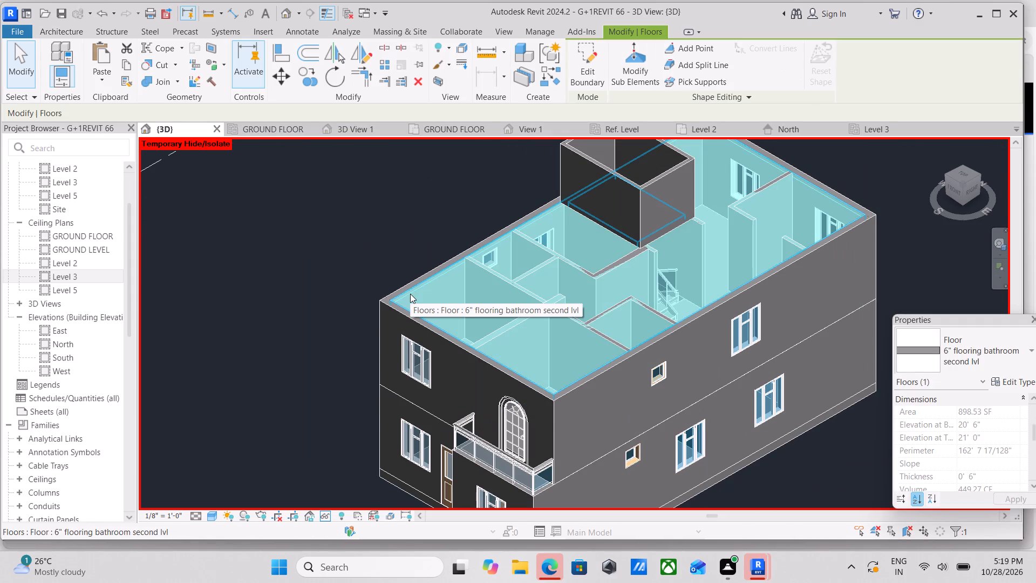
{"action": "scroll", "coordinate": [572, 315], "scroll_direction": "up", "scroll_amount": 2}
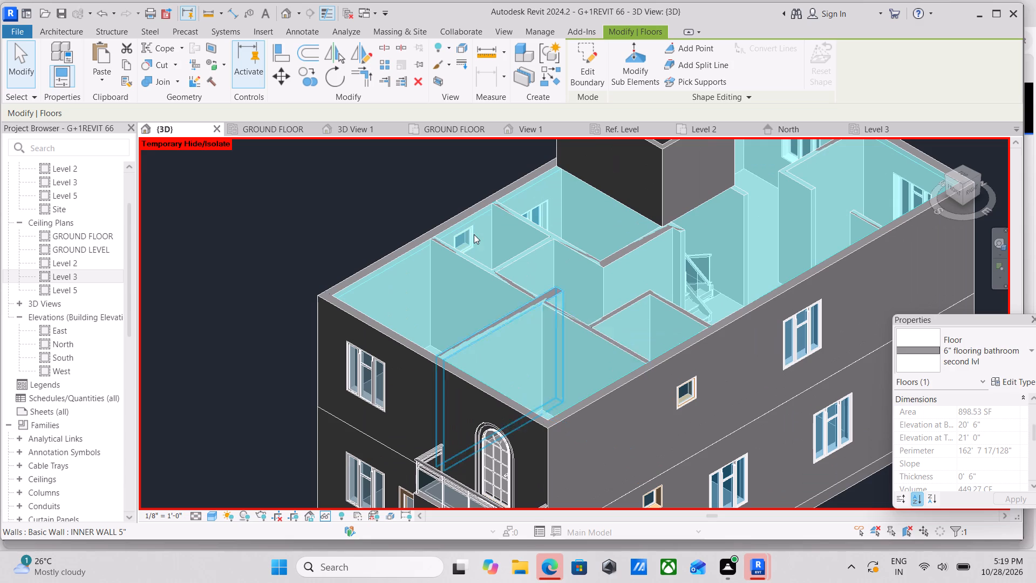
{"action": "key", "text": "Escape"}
Start an INNER WALL 5" wall on Level 3 in the top view with an unconnected height of 2'.
{"action": "scroll", "coordinate": [481, 261], "scroll_direction": "down", "scroll_amount": 1}
{"action": "middle_click_drag", "start_coordinate": [481, 261], "coordinate": [497, 306]}
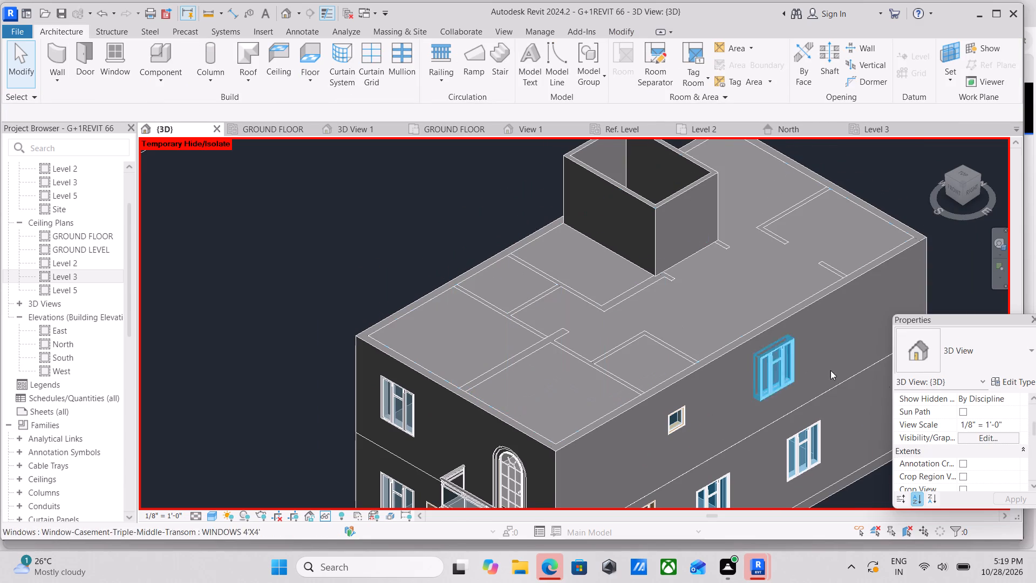
{"action": "middle_click_drag", "start_coordinate": [560, 437], "coordinate": [617, 448]}
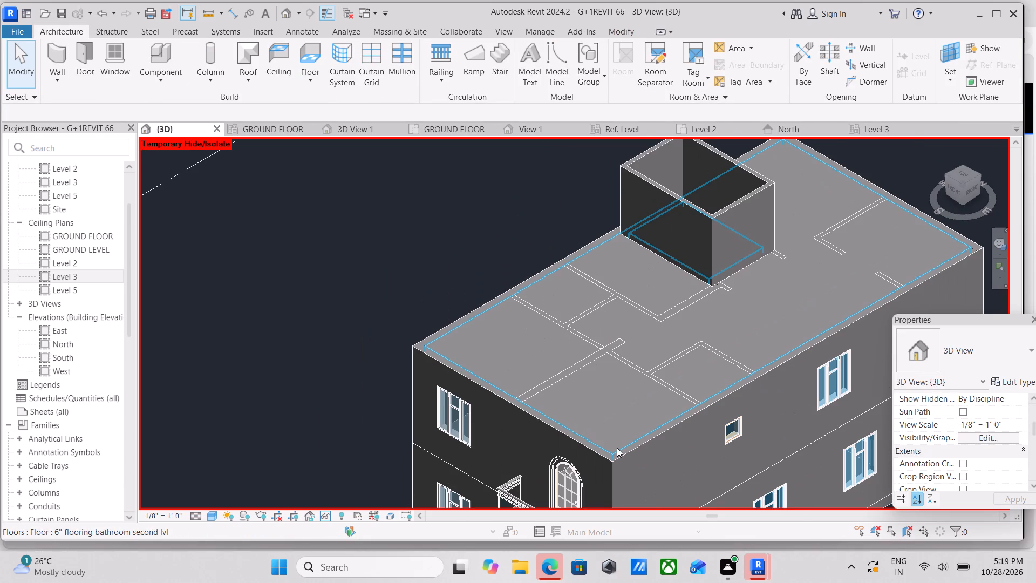
{"action": "type", "text": "+wa"}
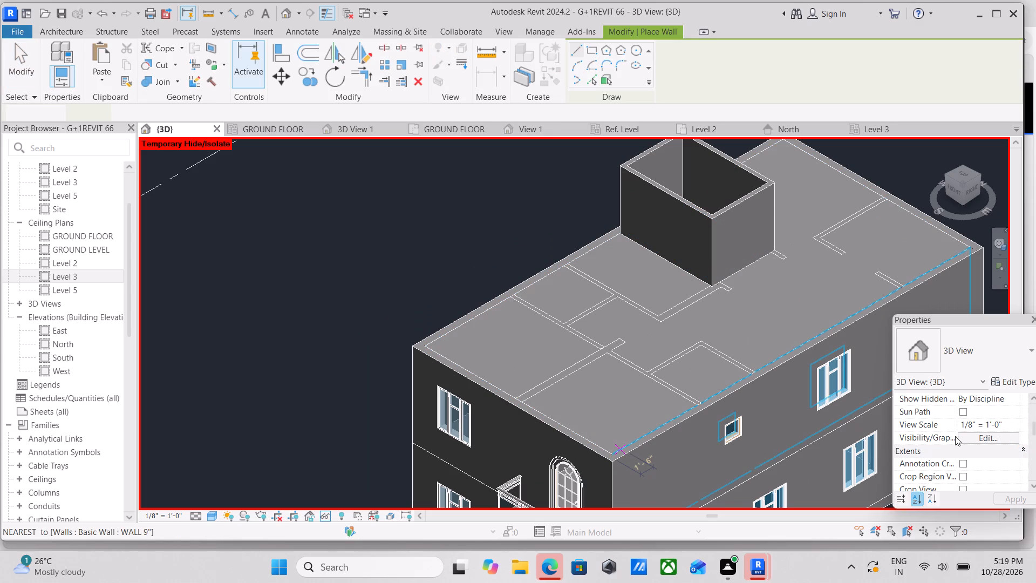
{"action": "scroll", "coordinate": [420, 352], "scroll_direction": "up", "scroll_amount": 2}
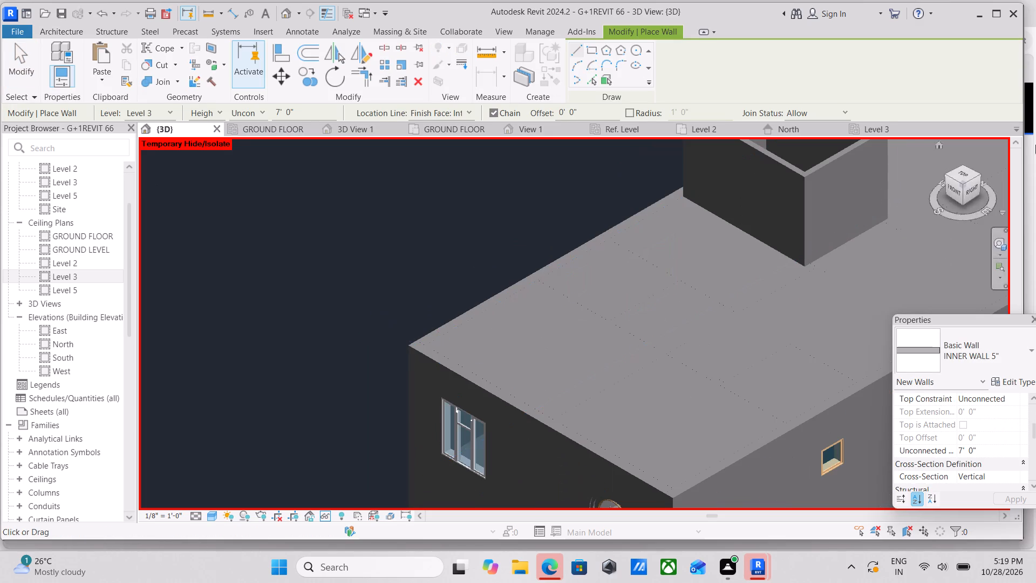
{"action": "left_click", "coordinate": [961, 177]}
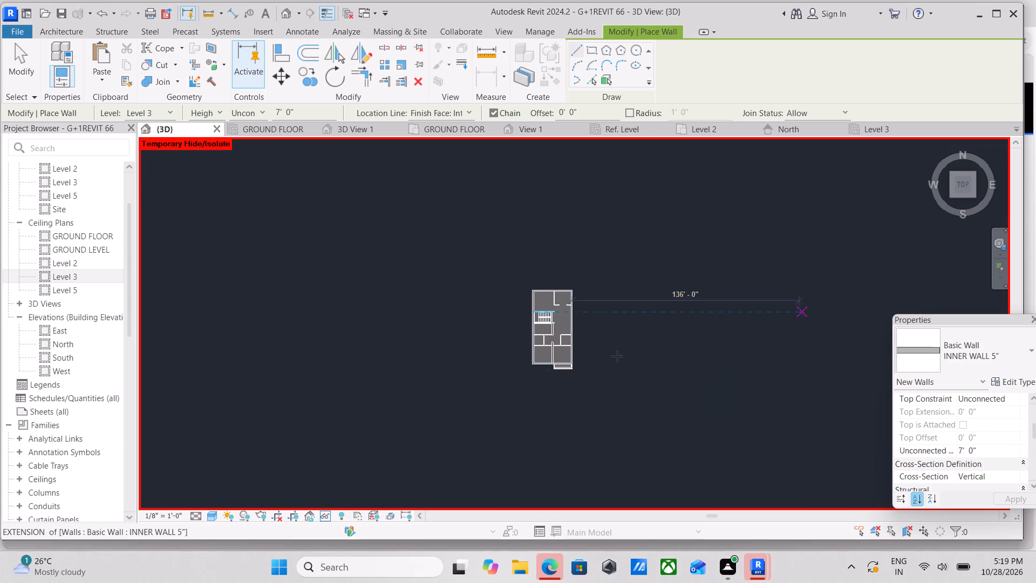
{"action": "scroll", "coordinate": [507, 391], "scroll_direction": "up", "scroll_amount": 4}
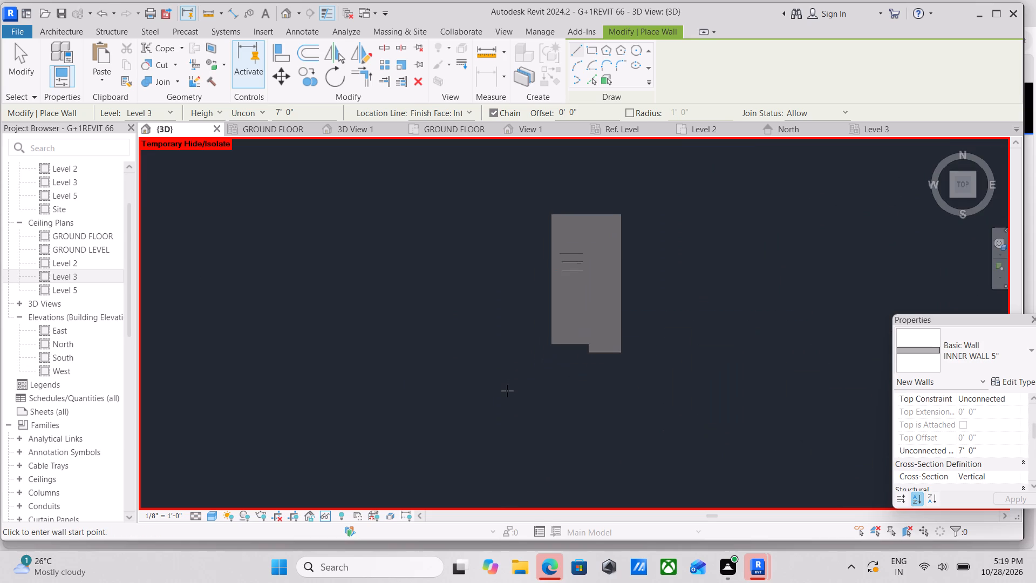
{"action": "left_click", "coordinate": [999, 446]}
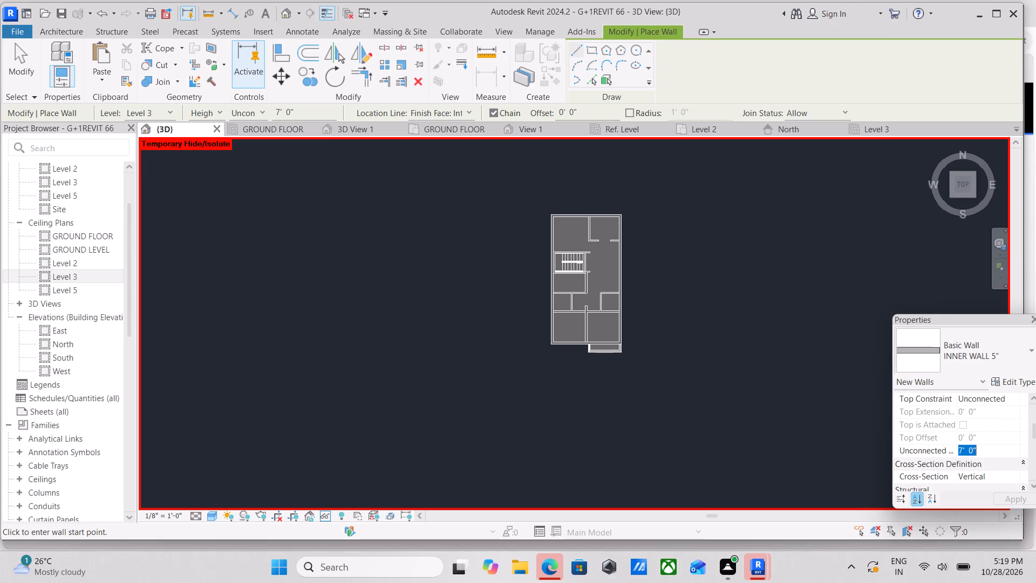
{"action": "key", "text": "2"}
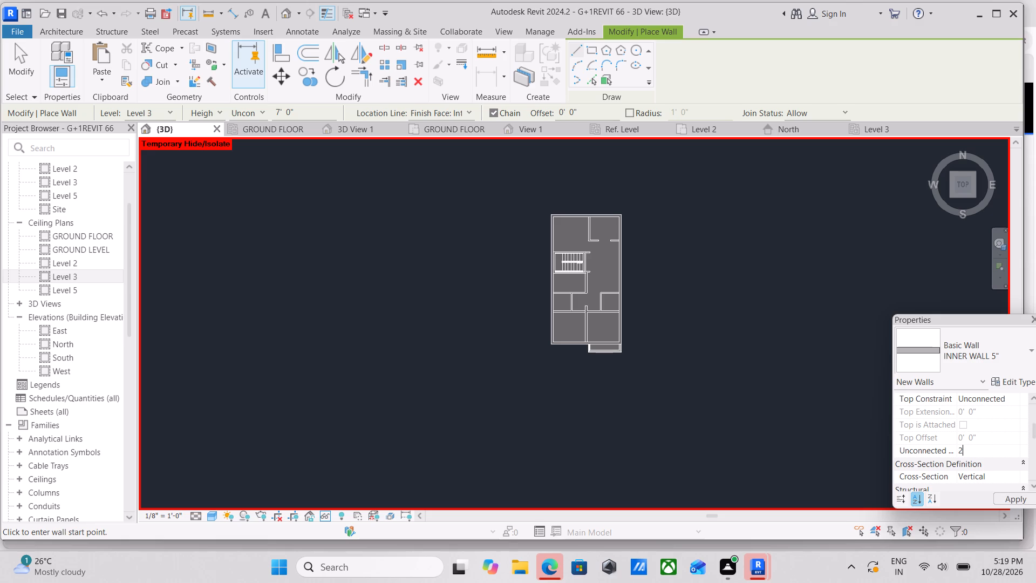
{"action": "key", "text": "apostrophe"}
{"action": "key", "text": "Return"}
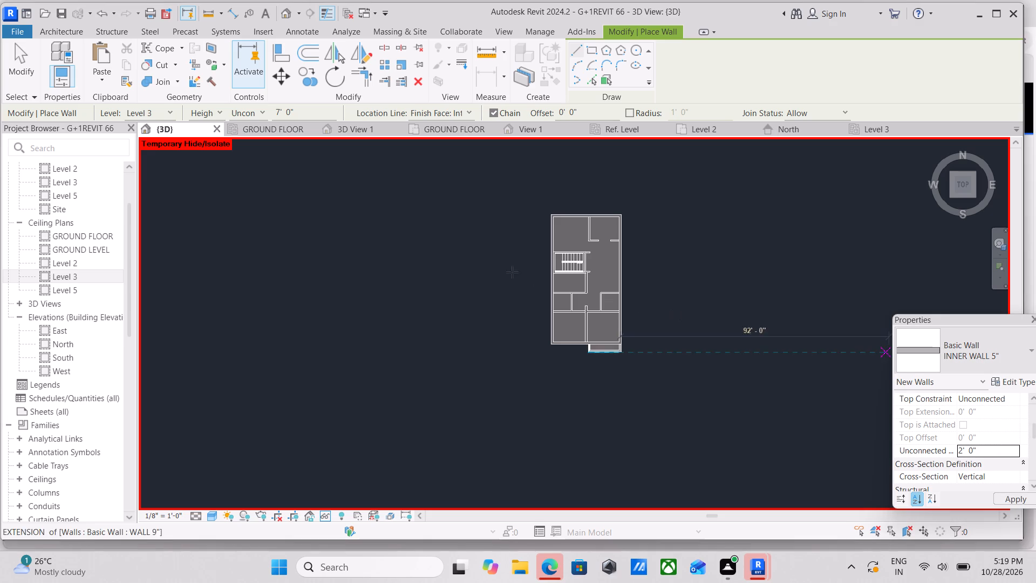
Draw the first roof-edge wall about 24' long along the house's north outer face, flipped to lie inside the building outline.
{"action": "scroll", "coordinate": [559, 191], "scroll_direction": "up", "scroll_amount": 2}
{"action": "scroll", "coordinate": [549, 241], "scroll_direction": "up", "scroll_amount": 6}
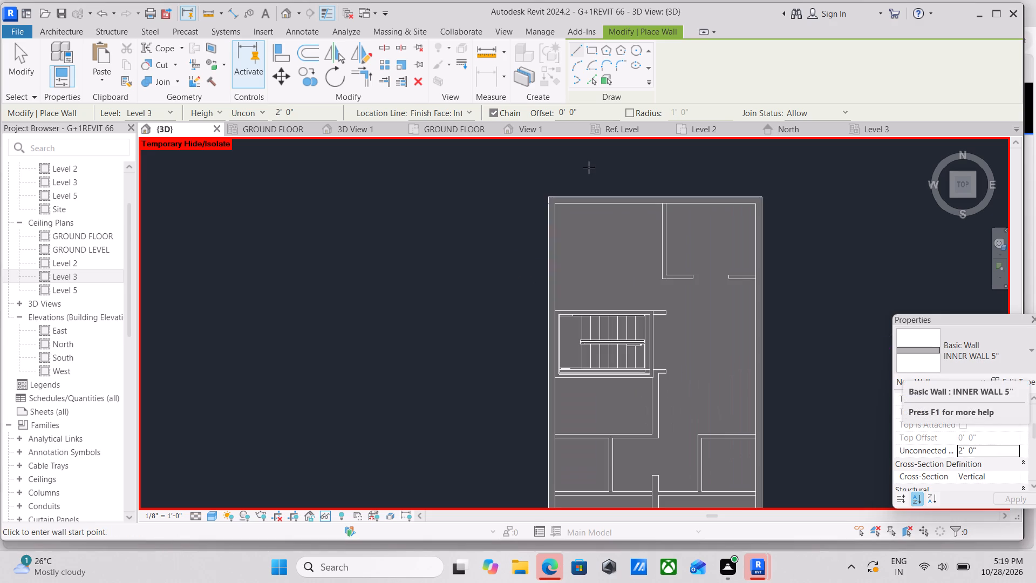
{"action": "middle_click_drag", "start_coordinate": [585, 202], "coordinate": [615, 271]}
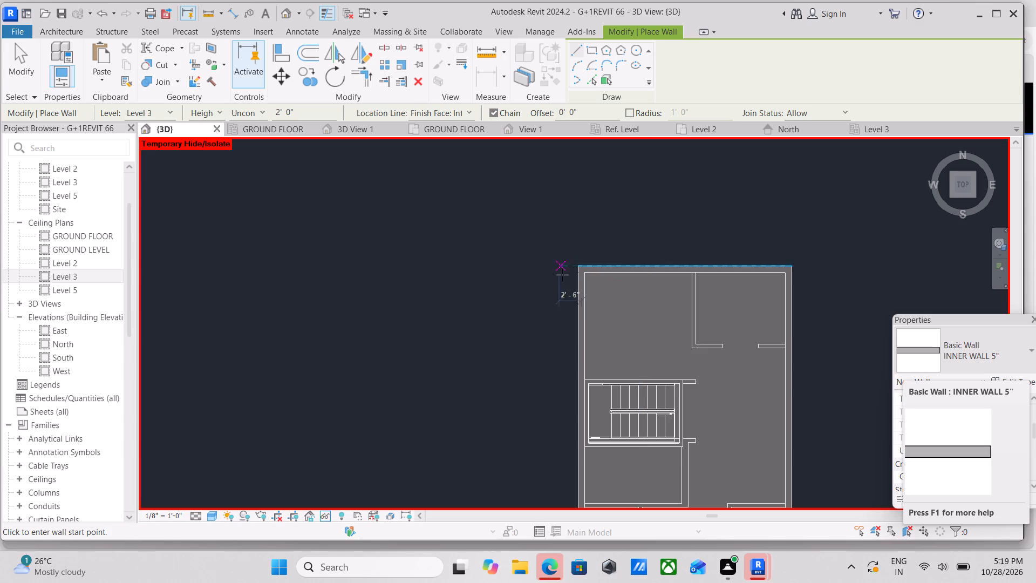
{"action": "left_click", "coordinate": [577, 268]}
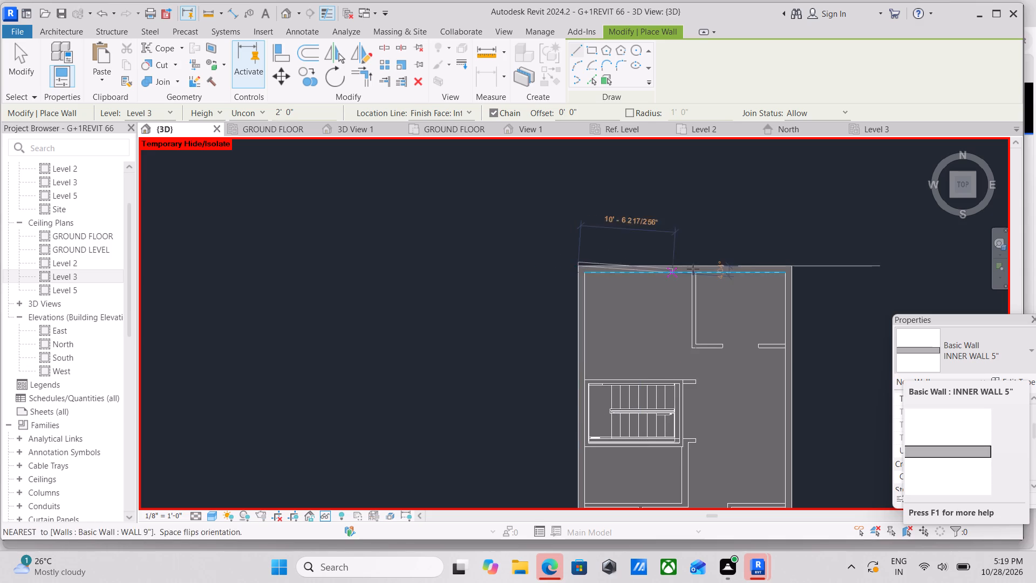
{"action": "scroll", "coordinate": [780, 264], "scroll_direction": "up", "scroll_amount": 6}
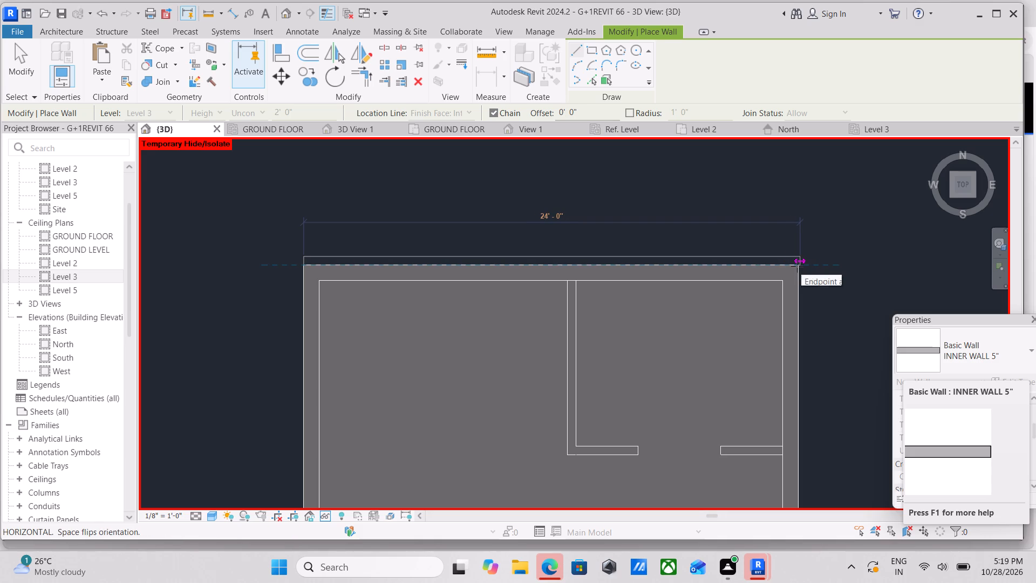
{"action": "key", "text": "space"}
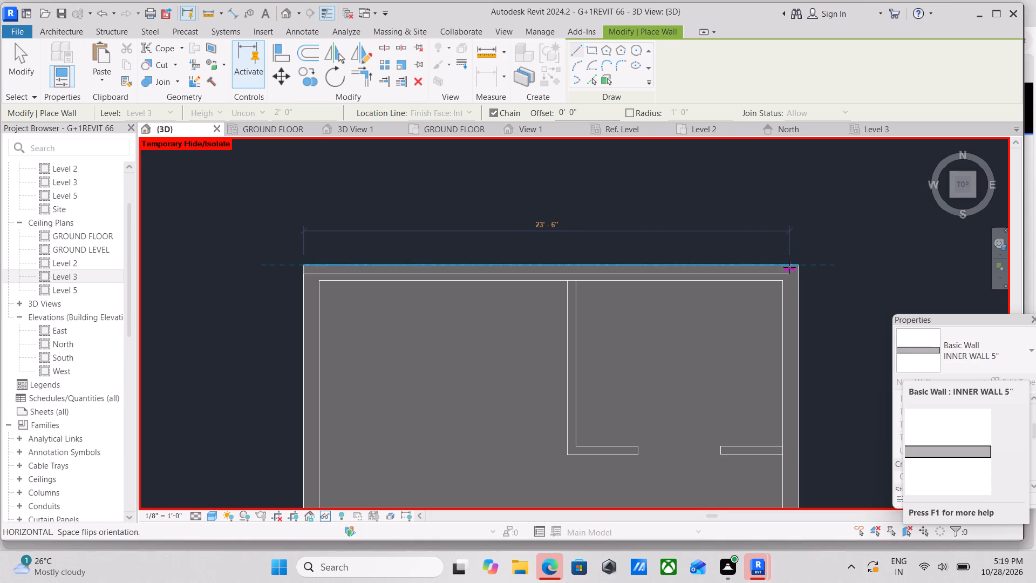
{"action": "scroll", "coordinate": [795, 265], "scroll_direction": "up", "scroll_amount": 4}
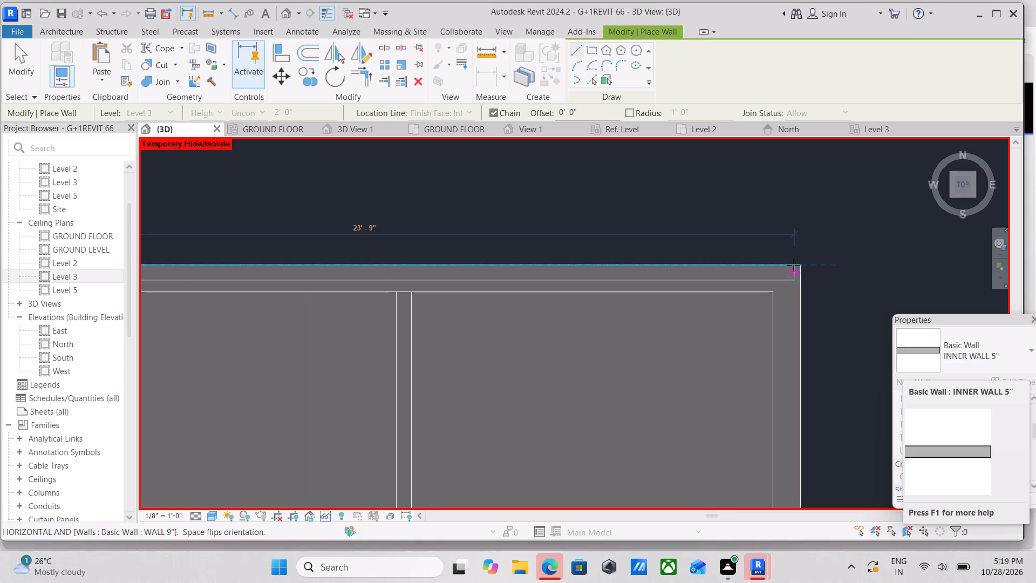
{"action": "scroll", "coordinate": [803, 261], "scroll_direction": "up", "scroll_amount": 4}
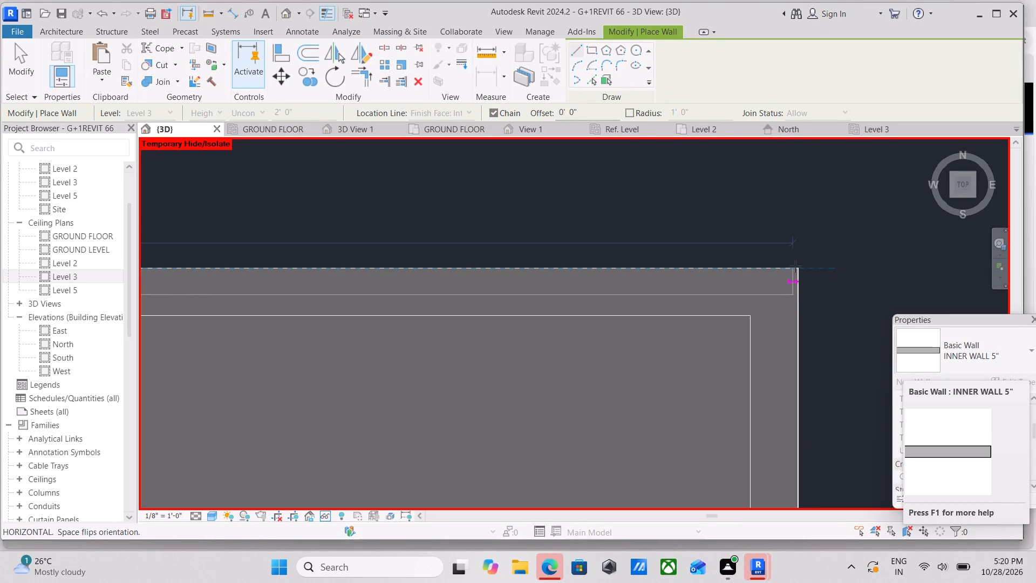
{"action": "scroll", "coordinate": [802, 260], "scroll_direction": "down", "scroll_amount": 1}
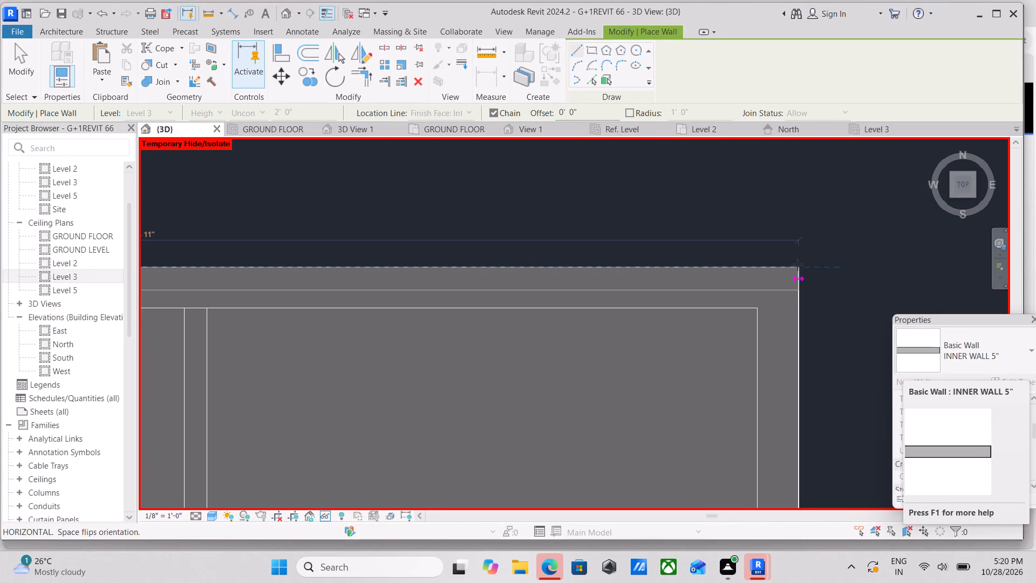
{"action": "scroll", "coordinate": [800, 265], "scroll_direction": "up", "scroll_amount": 2}
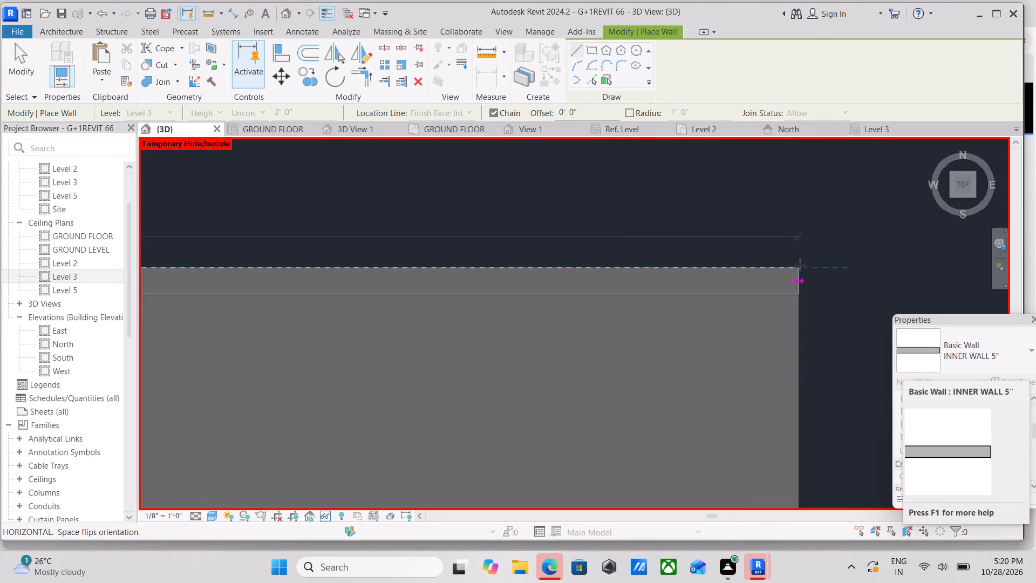
{"action": "scroll", "coordinate": [800, 265], "scroll_direction": "up", "scroll_amount": 1}
{"action": "left_click", "coordinate": [798, 273]}
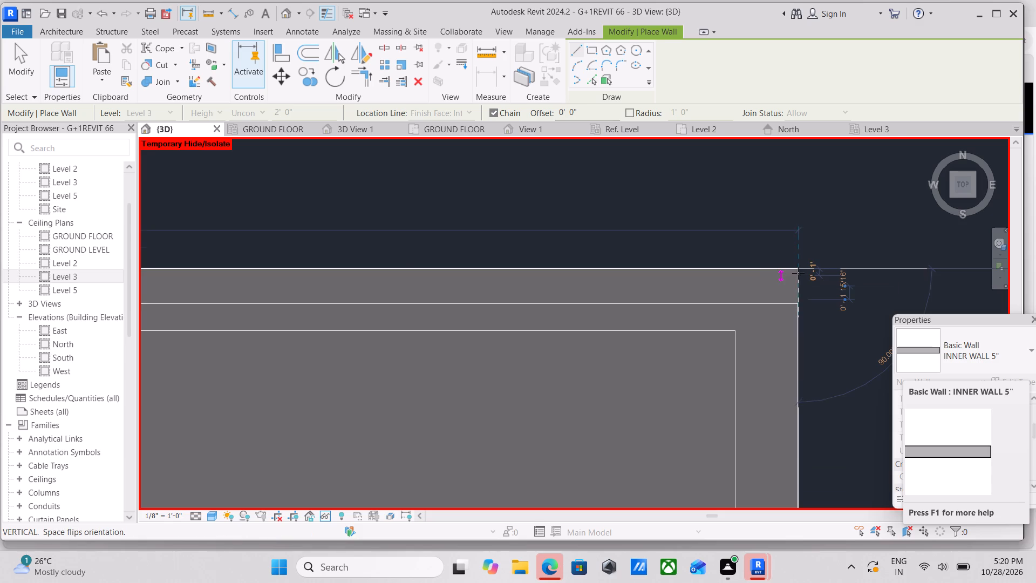
Continue the wall chain along the east outer face to the house's southeast corner, where the balcony begins.
{"action": "scroll", "coordinate": [783, 374], "scroll_direction": "down", "scroll_amount": 3}
{"action": "middle_click_drag", "start_coordinate": [783, 365], "coordinate": [779, 251]}
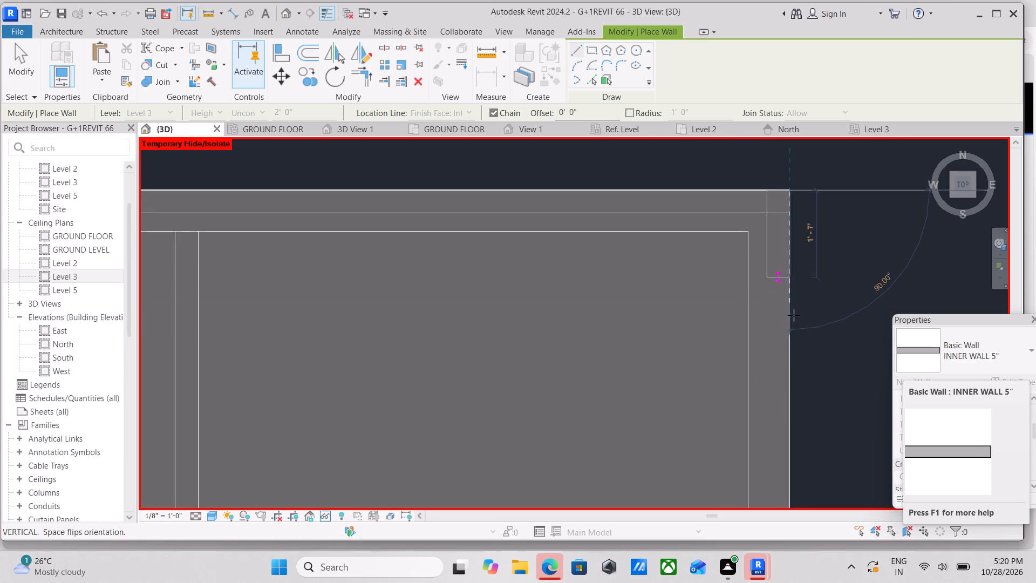
{"action": "scroll", "coordinate": [799, 326], "scroll_direction": "down", "scroll_amount": 3}
{"action": "middle_click_drag", "start_coordinate": [799, 326], "coordinate": [785, 251]}
{"action": "scroll", "coordinate": [796, 369], "scroll_direction": "down", "scroll_amount": 4}
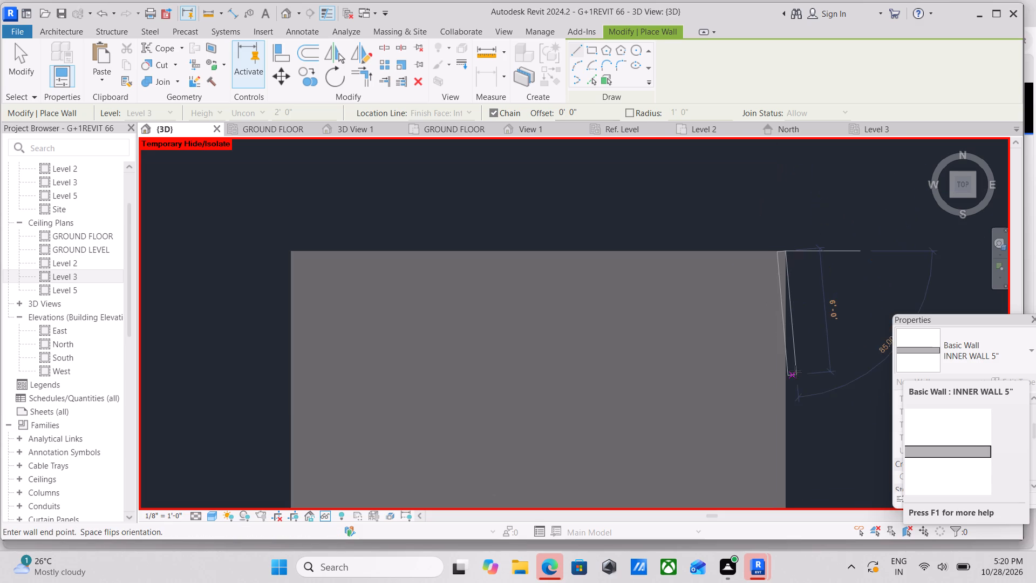
{"action": "middle_click_drag", "start_coordinate": [795, 371], "coordinate": [806, 250]}
{"action": "scroll", "coordinate": [810, 405], "scroll_direction": "down", "scroll_amount": 2}
{"action": "middle_click_drag", "start_coordinate": [810, 405], "coordinate": [786, 279]}
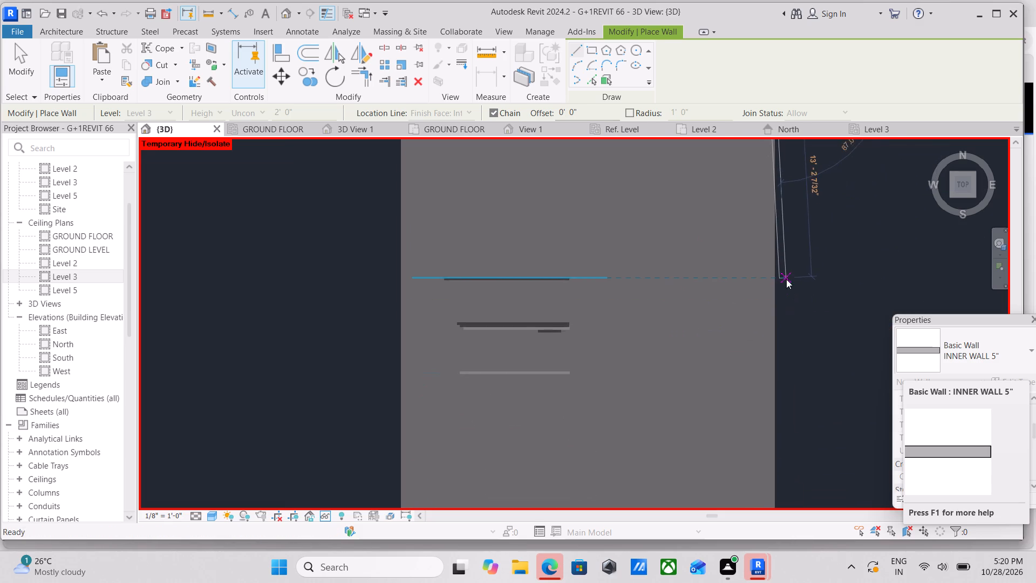
{"action": "middle_click_drag", "start_coordinate": [768, 402], "coordinate": [768, 285]}
{"action": "middle_click_drag", "start_coordinate": [771, 387], "coordinate": [758, 265]}
{"action": "middle_click_drag", "start_coordinate": [762, 428], "coordinate": [729, 233]}
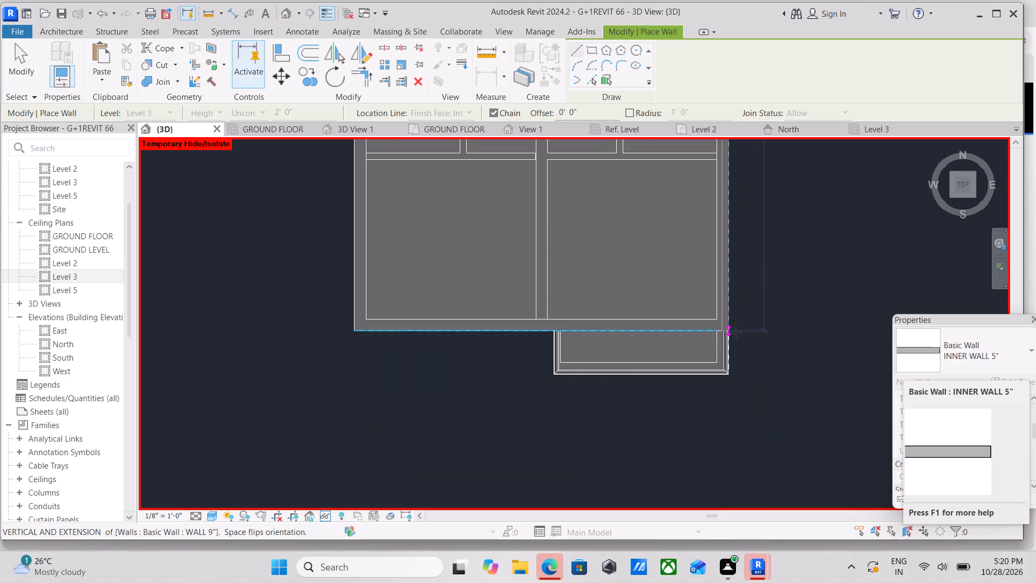
{"action": "scroll", "coordinate": [735, 333], "scroll_direction": "up", "scroll_amount": 9}
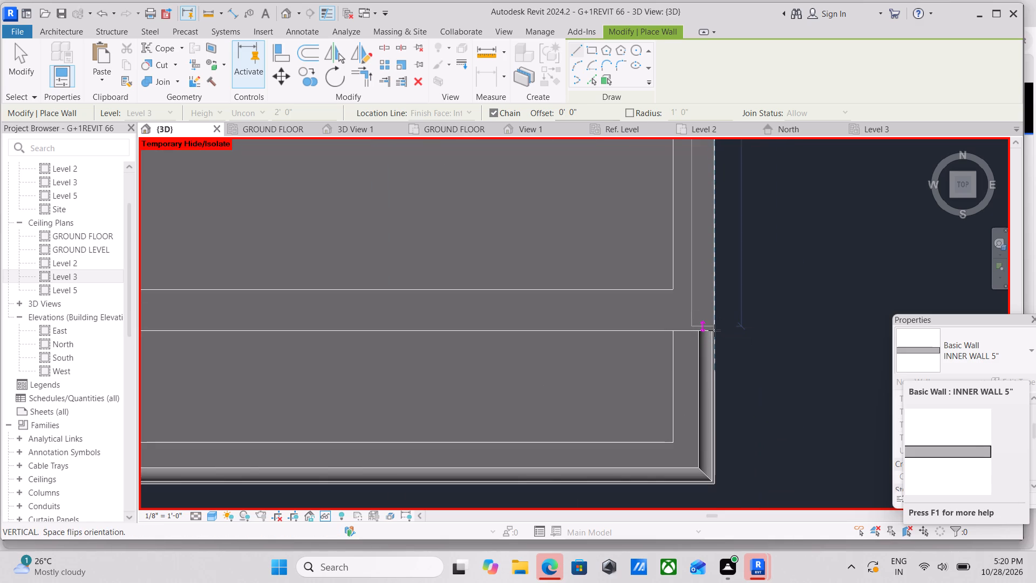
{"action": "scroll", "coordinate": [713, 329], "scroll_direction": "up", "scroll_amount": 3}
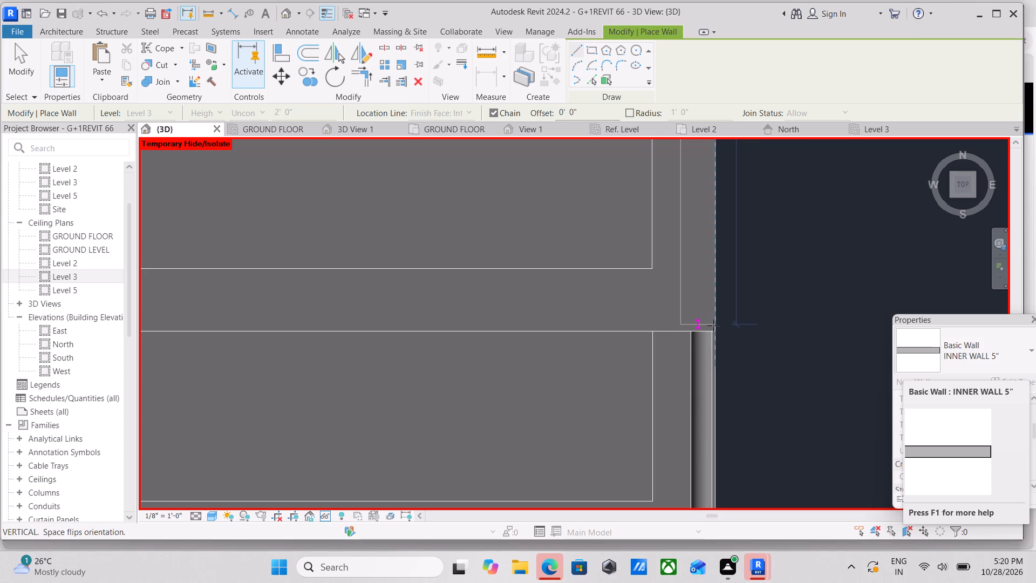
{"action": "scroll", "coordinate": [713, 326], "scroll_direction": "up", "scroll_amount": 3}
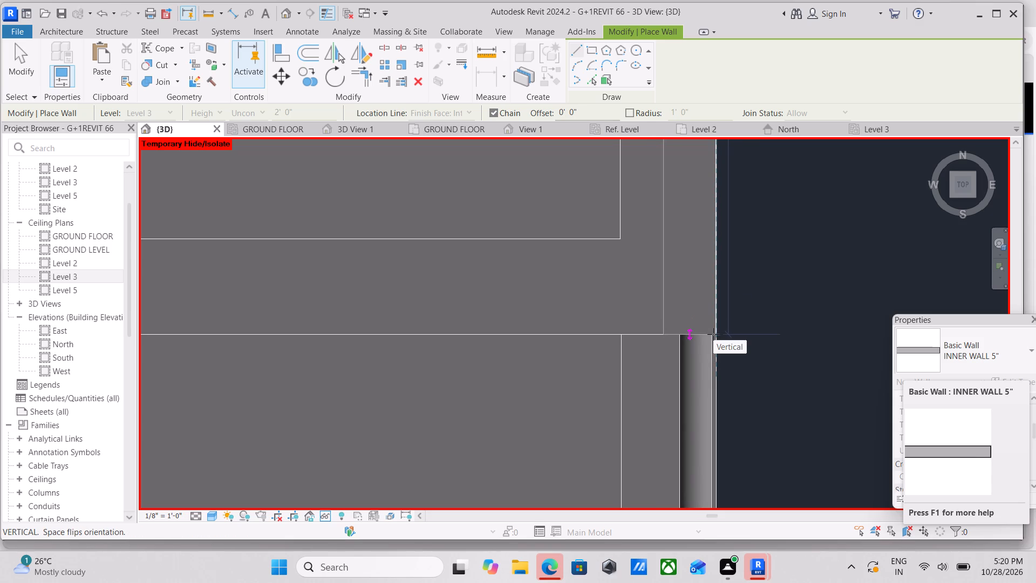
{"action": "left_click", "coordinate": [714, 333]}
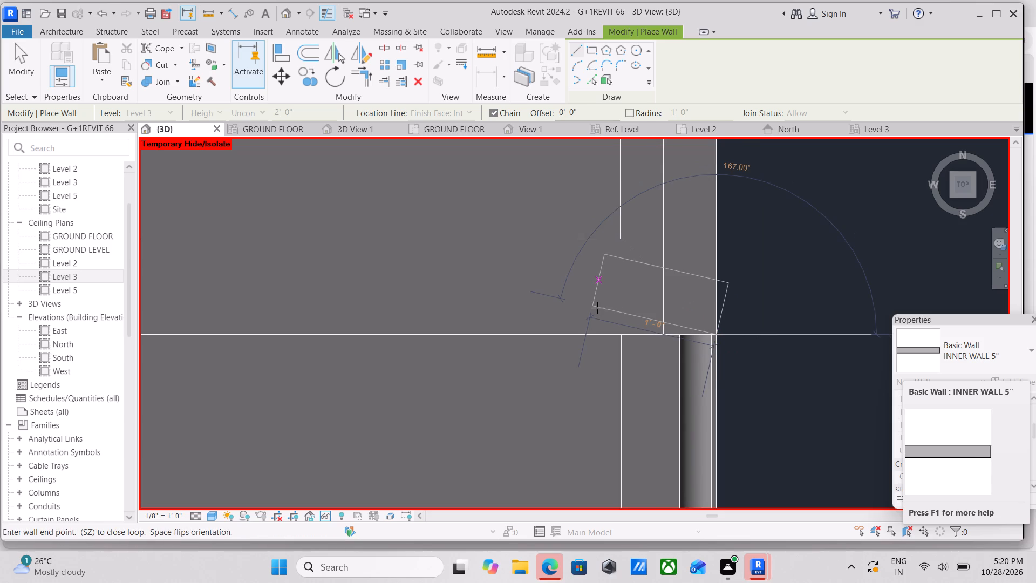
Continue the wall chain along the south outer face to the house's southwest corner.
{"action": "middle_click_drag", "start_coordinate": [486, 313], "coordinate": [775, 303]}
{"action": "scroll", "coordinate": [489, 314], "scroll_direction": "down", "scroll_amount": 3}
{"action": "middle_click_drag", "start_coordinate": [489, 314], "coordinate": [739, 306]}
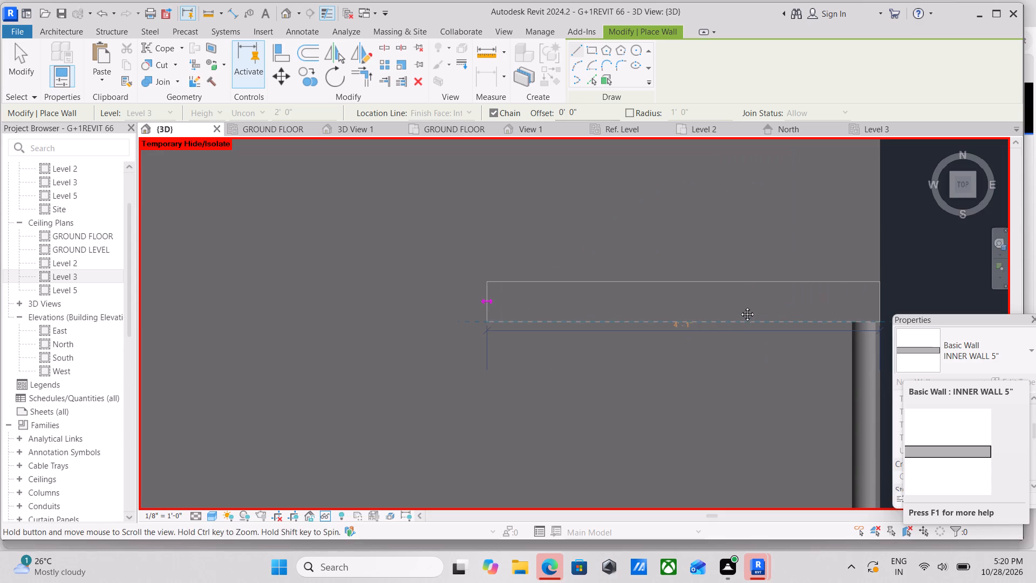
{"action": "middle_click_drag", "start_coordinate": [739, 306], "coordinate": [739, 306]}
{"action": "scroll", "coordinate": [469, 306], "scroll_direction": "down", "scroll_amount": 3}
{"action": "middle_click_drag", "start_coordinate": [469, 306], "coordinate": [846, 315]}
{"action": "middle_click_drag", "start_coordinate": [411, 302], "coordinate": [778, 299]}
{"action": "scroll", "coordinate": [411, 302], "scroll_direction": "down", "scroll_amount": 1}
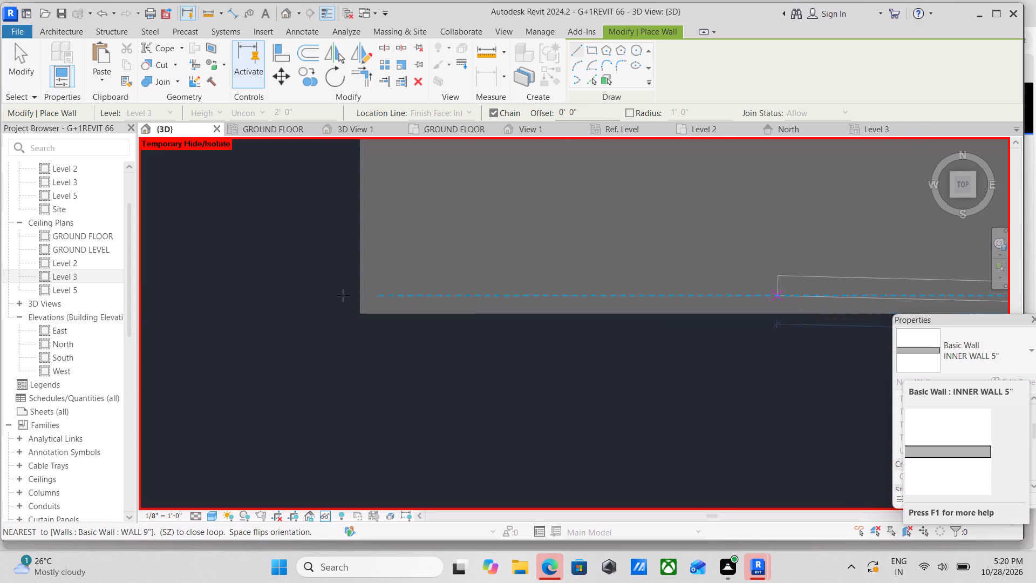
{"action": "scroll", "coordinate": [400, 316], "scroll_direction": "up", "scroll_amount": 4}
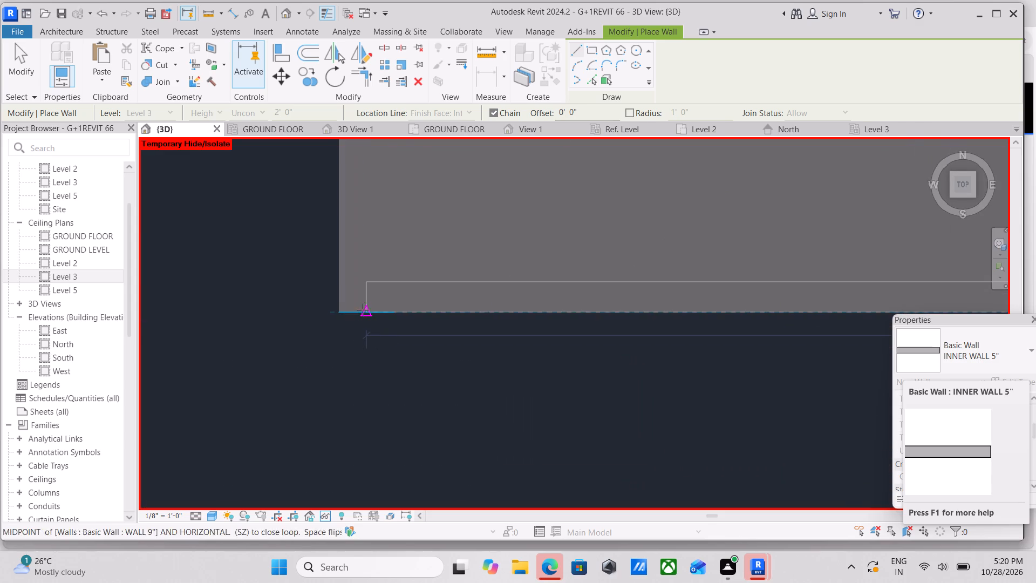
{"action": "left_click", "coordinate": [337, 312]}
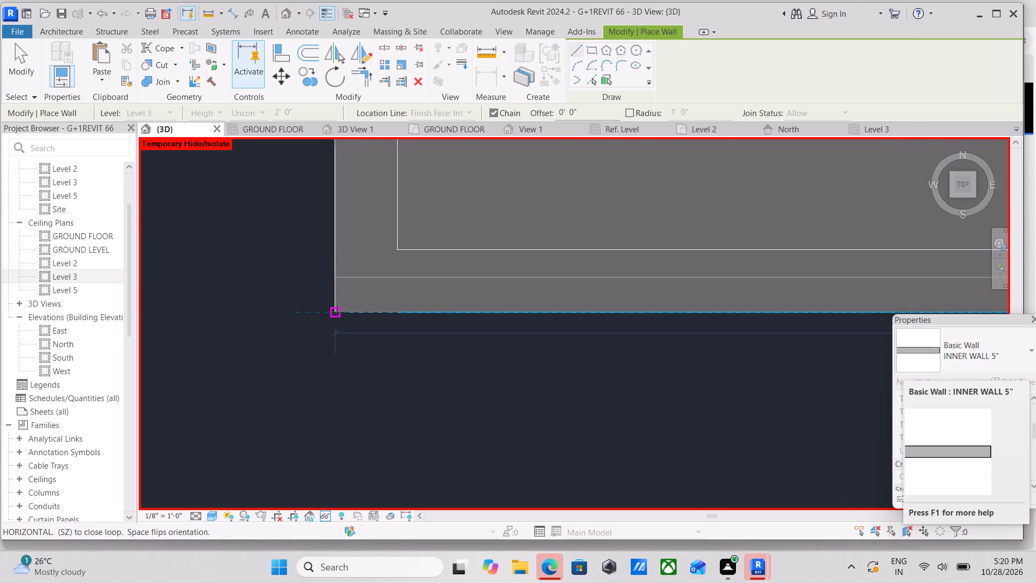
Close the parapet wall chain along the west outer face up to the house's northwest corner.
{"action": "scroll", "coordinate": [335, 236], "scroll_direction": "down", "scroll_amount": 1}
{"action": "middle_click_drag", "start_coordinate": [335, 236], "coordinate": [391, 430]}
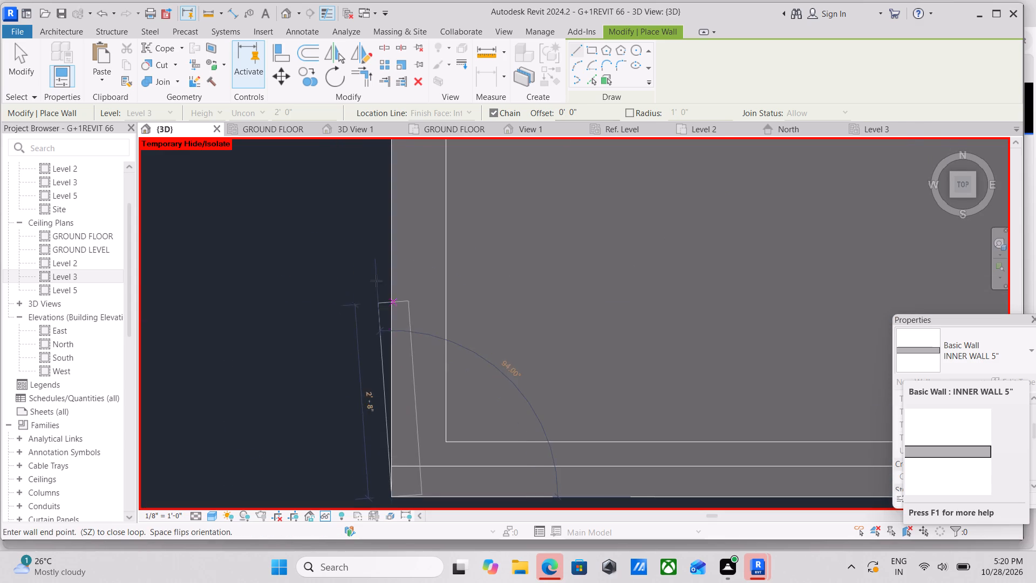
{"action": "scroll", "coordinate": [376, 279], "scroll_direction": "down", "scroll_amount": 2}
{"action": "middle_click_drag", "start_coordinate": [376, 279], "coordinate": [447, 446]}
{"action": "scroll", "coordinate": [446, 385], "scroll_direction": "up", "scroll_amount": 1}
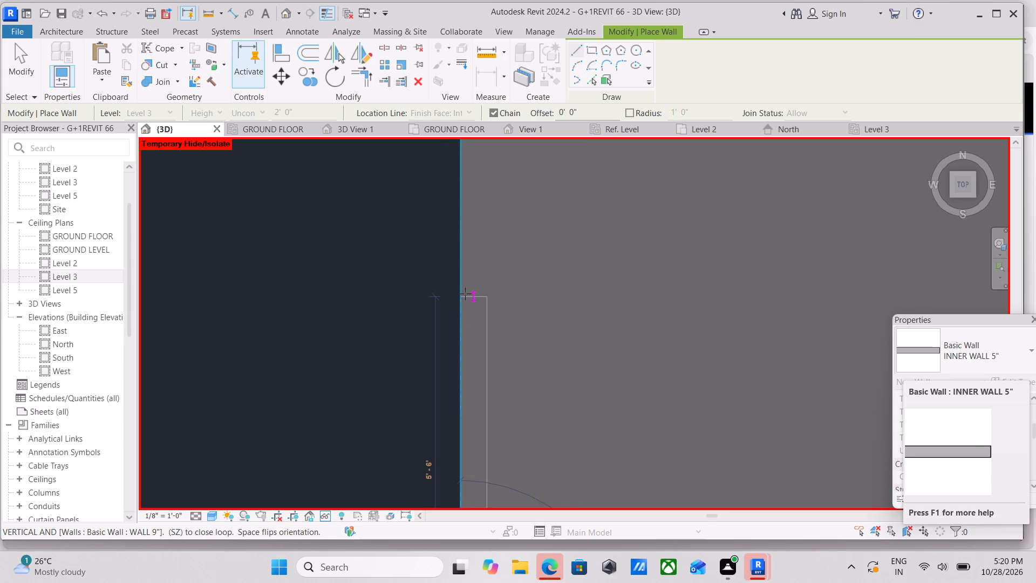
{"action": "scroll", "coordinate": [465, 294], "scroll_direction": "down", "scroll_amount": 2}
{"action": "middle_click_drag", "start_coordinate": [465, 294], "coordinate": [469, 517]}
{"action": "scroll", "coordinate": [465, 294], "scroll_direction": "down", "scroll_amount": 3}
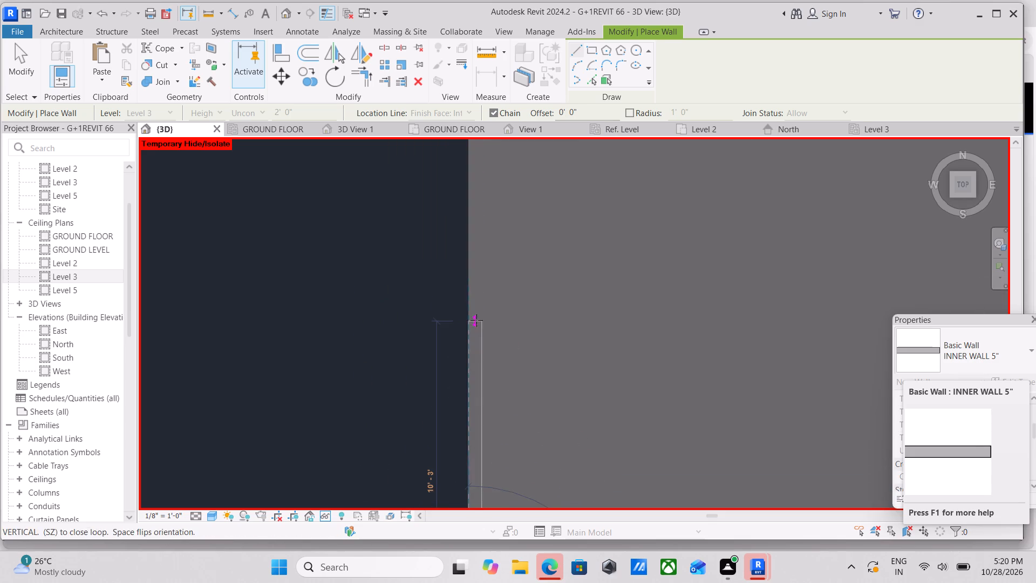
{"action": "middle_click_drag", "start_coordinate": [476, 320], "coordinate": [459, 557]}
{"action": "scroll", "coordinate": [455, 499], "scroll_direction": "up", "scroll_amount": 1}
{"action": "scroll", "coordinate": [450, 317], "scroll_direction": "down", "scroll_amount": 3}
{"action": "middle_click_drag", "start_coordinate": [450, 317], "coordinate": [458, 519]}
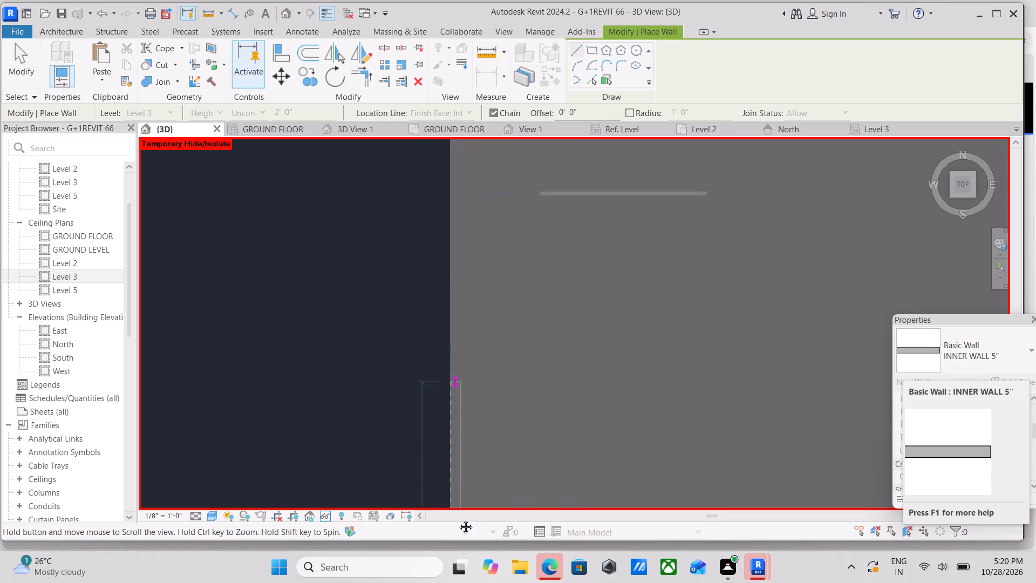
{"action": "middle_click_drag", "start_coordinate": [458, 519], "coordinate": [464, 561]}
{"action": "scroll", "coordinate": [464, 534], "scroll_direction": "up", "scroll_amount": 1}
{"action": "scroll", "coordinate": [462, 362], "scroll_direction": "down", "scroll_amount": 4}
{"action": "middle_click_drag", "start_coordinate": [462, 362], "coordinate": [466, 568]}
{"action": "scroll", "coordinate": [454, 542], "scroll_direction": "up", "scroll_amount": 1}
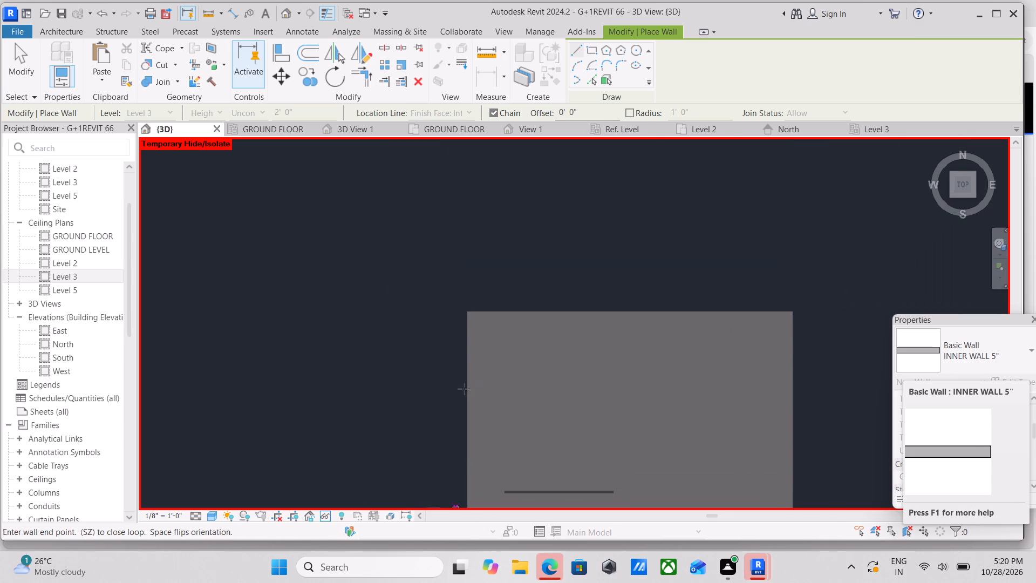
{"action": "scroll", "coordinate": [468, 342], "scroll_direction": "up", "scroll_amount": 6}
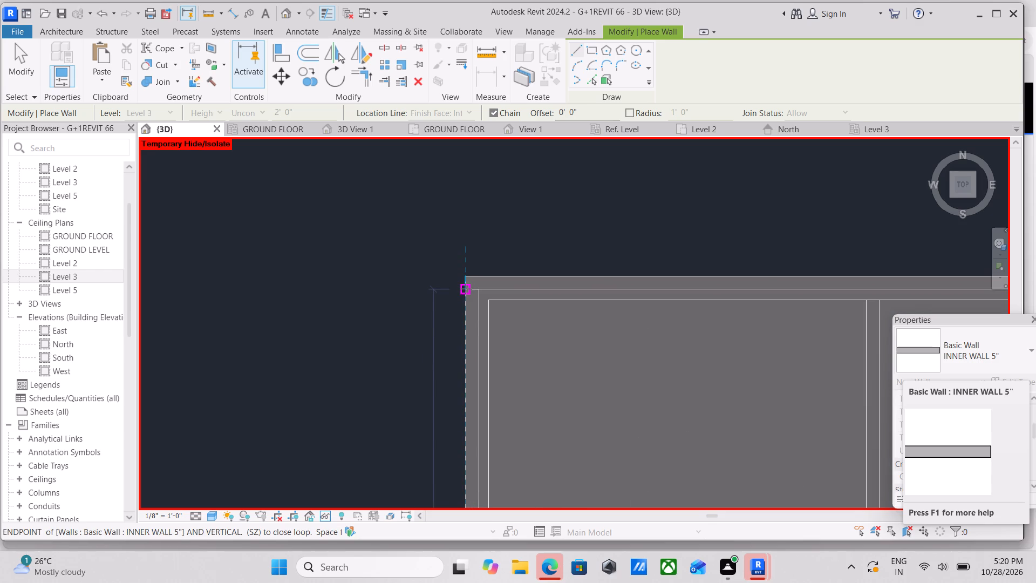
{"action": "left_click", "coordinate": [466, 289]}
{"action": "key", "text": "Escape"}
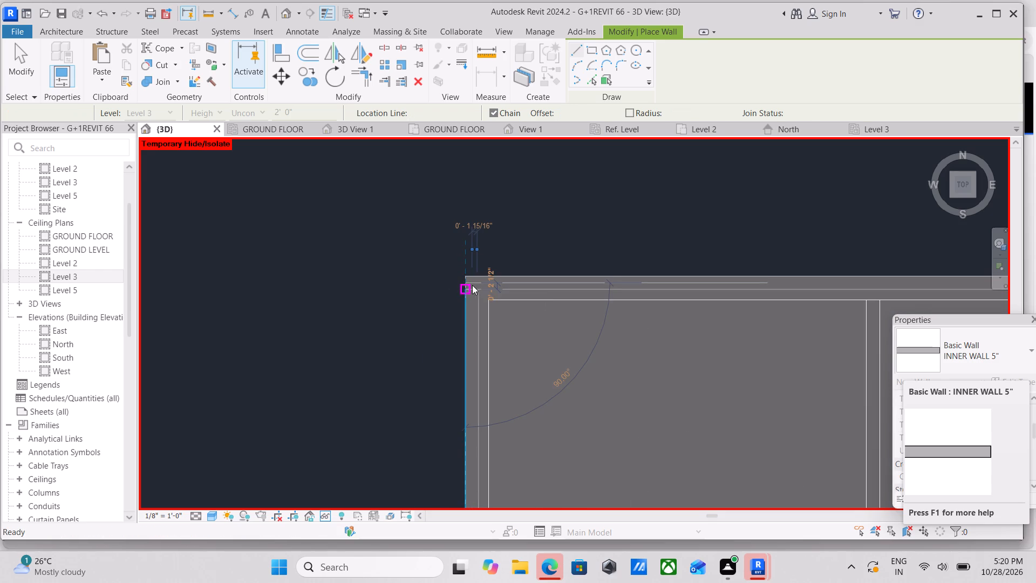
Leave the wall command and examine the roof parapet from a southeast corner 3D view.
{"action": "scroll", "coordinate": [598, 305], "scroll_direction": "down", "scroll_amount": 6}
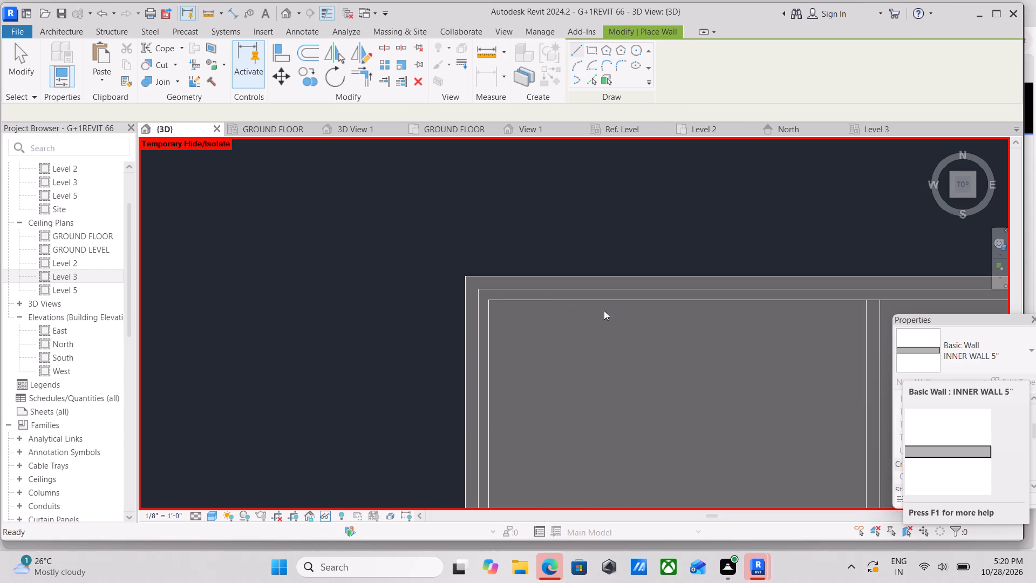
{"action": "scroll", "coordinate": [604, 310], "scroll_direction": "down", "scroll_amount": 1}
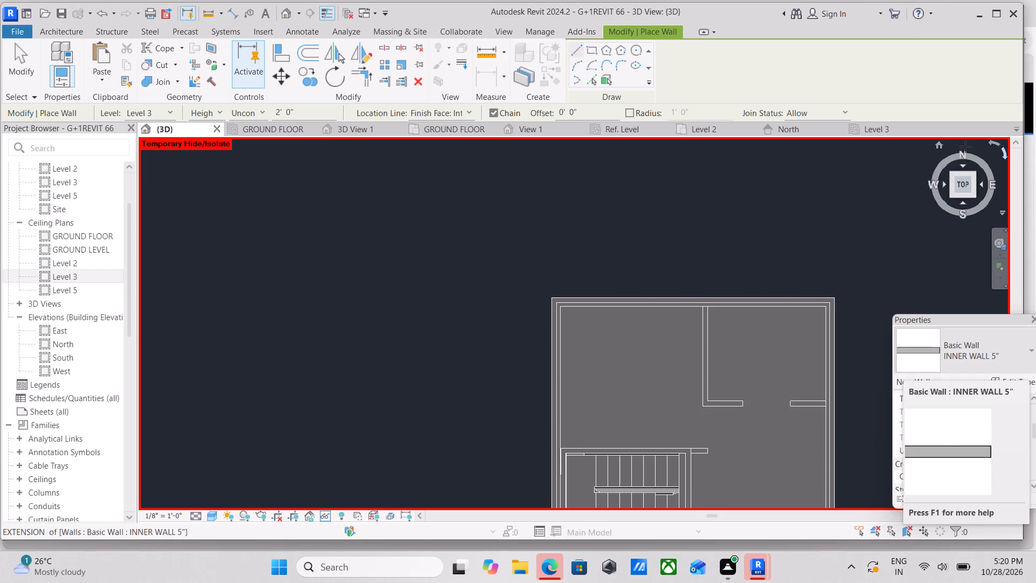
{"action": "left_click", "coordinate": [976, 196]}
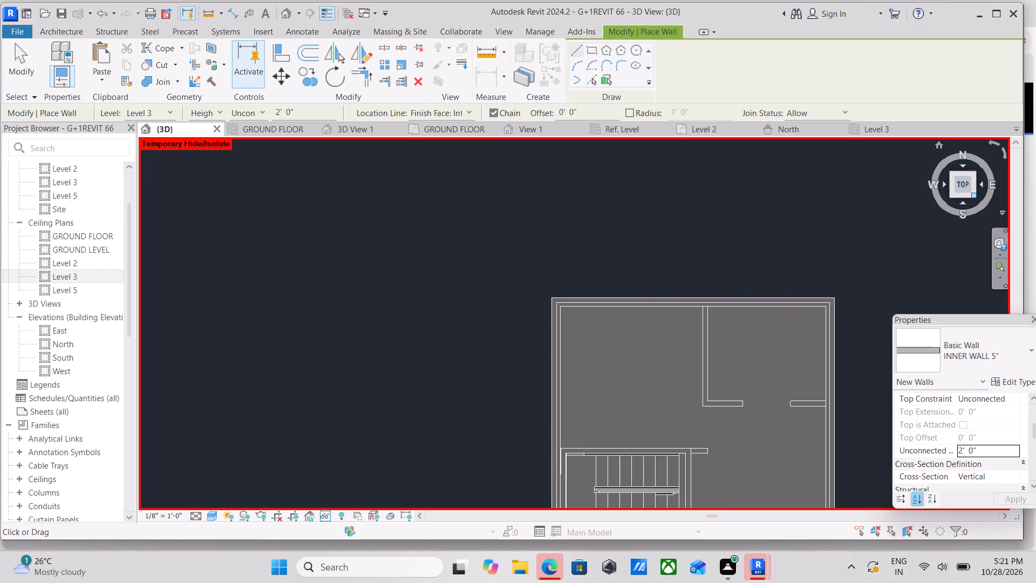
{"action": "scroll", "coordinate": [562, 340], "scroll_direction": "up", "scroll_amount": 2}
{"action": "key", "text": "Escape"}
{"action": "scroll", "coordinate": [550, 333], "scroll_direction": "up", "scroll_amount": 4}
{"action": "scroll", "coordinate": [507, 279], "scroll_direction": "up", "scroll_amount": 3}
{"action": "scroll", "coordinate": [541, 348], "scroll_direction": "up", "scroll_amount": 7}
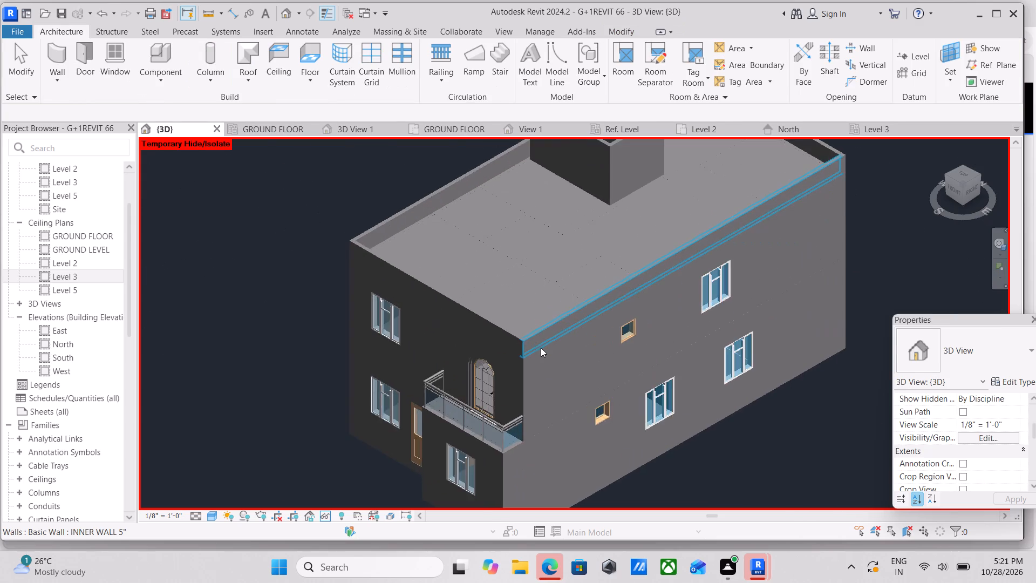
{"action": "scroll", "coordinate": [541, 348], "scroll_direction": "up", "scroll_amount": 6}
{"action": "scroll", "coordinate": [481, 338], "scroll_direction": "down", "scroll_amount": 5}
{"action": "scroll", "coordinate": [574, 343], "scroll_direction": "down", "scroll_amount": 3}
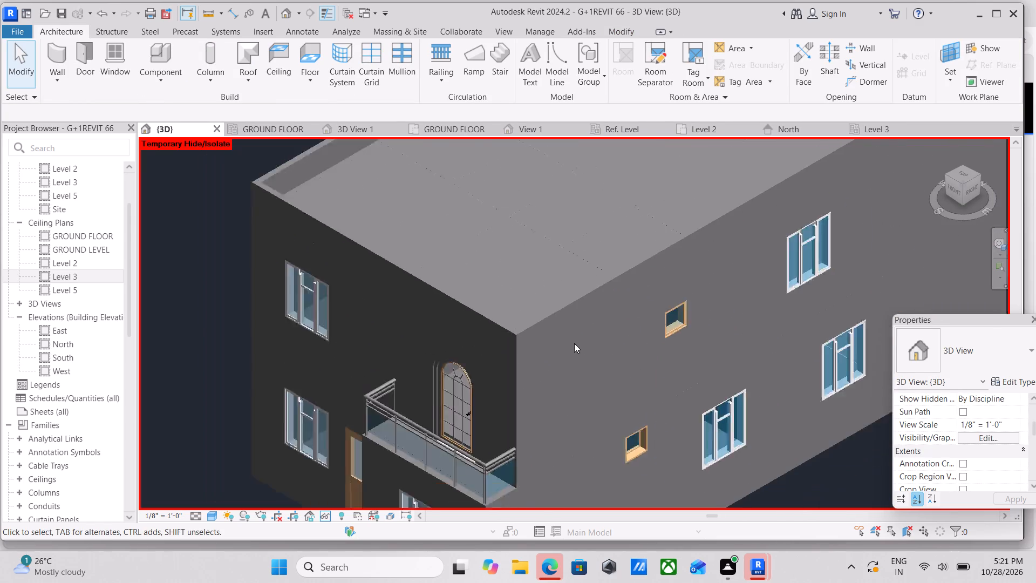
{"action": "scroll", "coordinate": [574, 343], "scroll_direction": "down", "scroll_amount": 2}
{"action": "middle_click_drag", "start_coordinate": [634, 326], "coordinate": [661, 396], "text": "shift"}
Start a Handrail - Rectangular railing path sketch in the top view, with base level Level 3 and a base offset of 2'.
{"action": "left_click", "coordinate": [962, 177]}
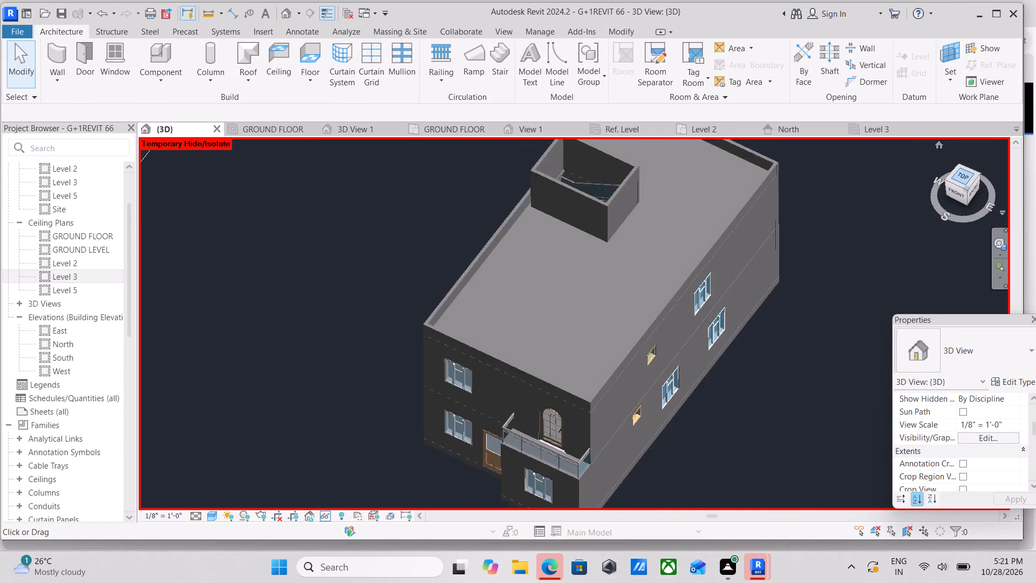
{"action": "scroll", "coordinate": [626, 291], "scroll_direction": "up", "scroll_amount": 12}
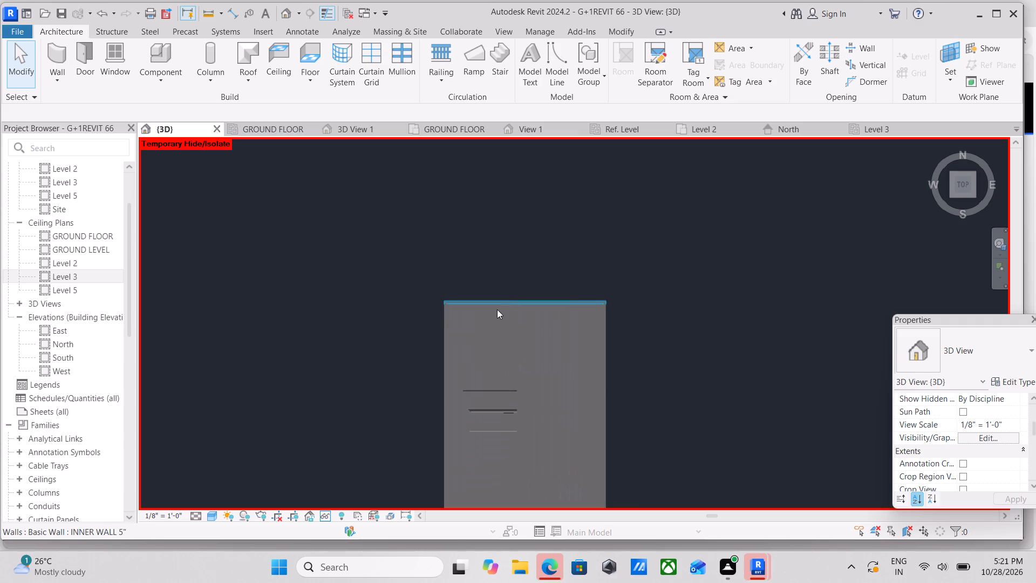
{"action": "scroll", "coordinate": [497, 309], "scroll_direction": "up", "scroll_amount": 4}
{"action": "middle_click_drag", "start_coordinate": [480, 320], "coordinate": [515, 341]}
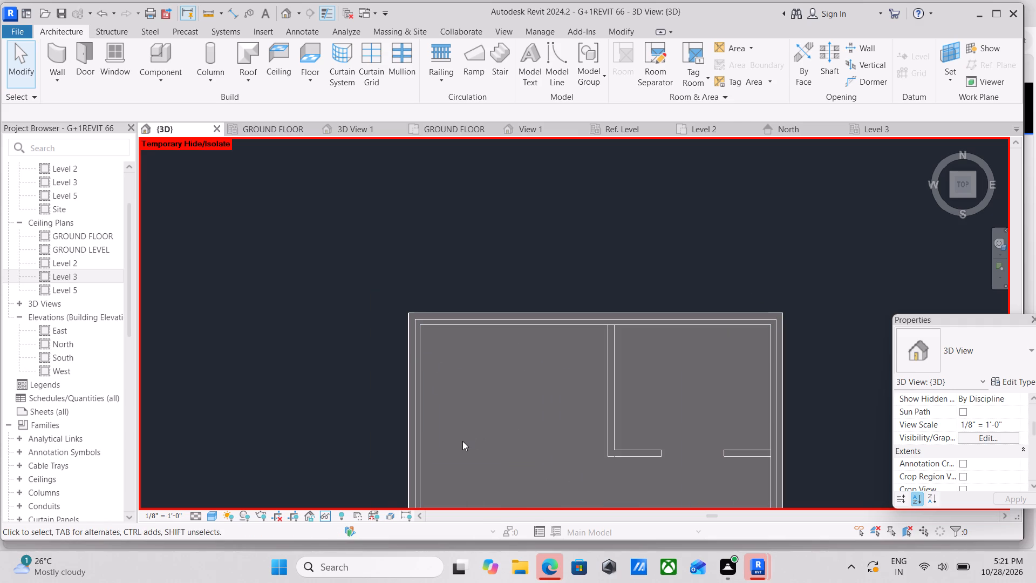
{"action": "key", "text": "w"}
{"action": "key", "text": "a"}
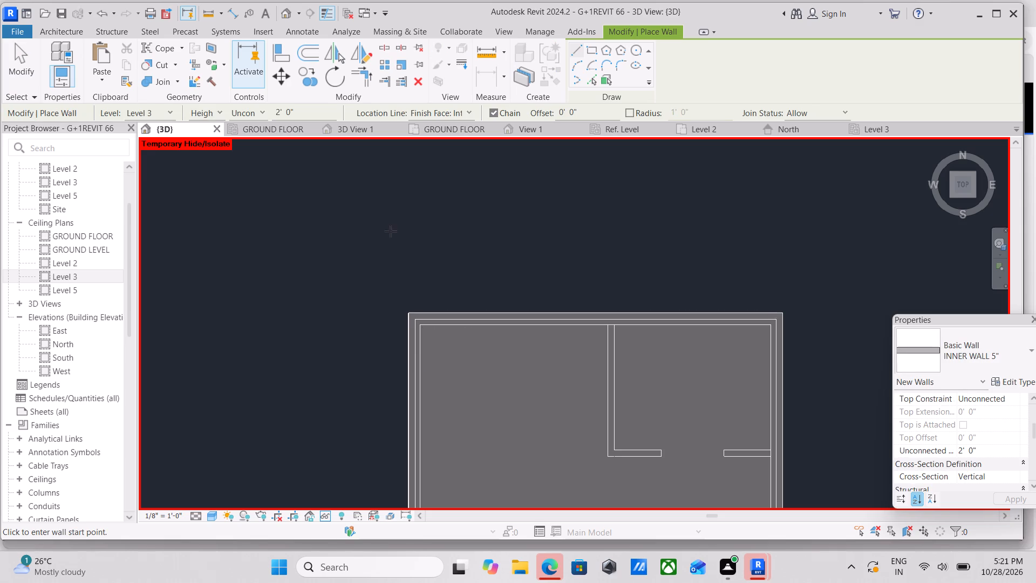
{"action": "left_click", "coordinate": [69, 29]}
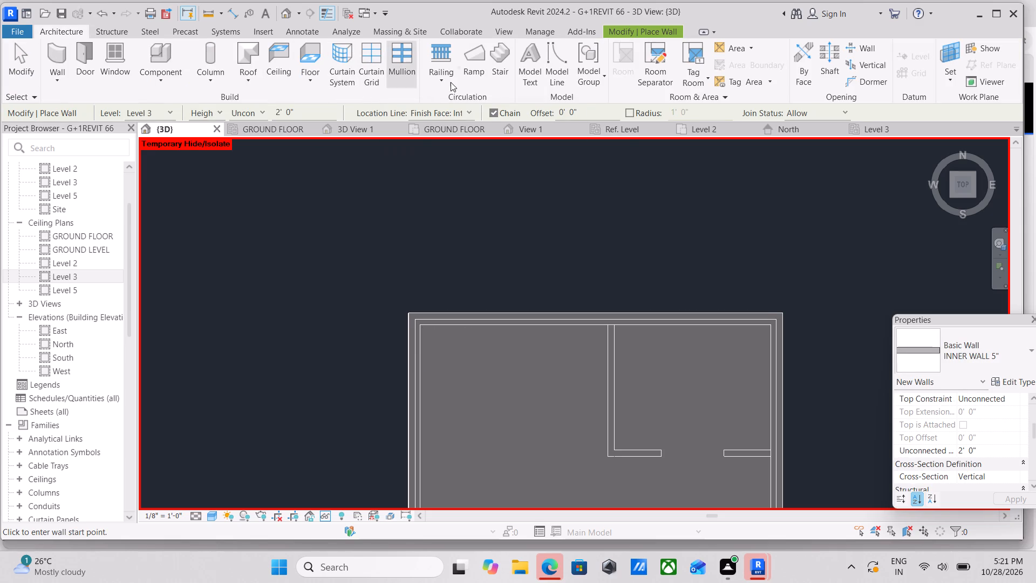
{"action": "left_click", "coordinate": [448, 82]}
{"action": "left_click", "coordinate": [452, 106]}
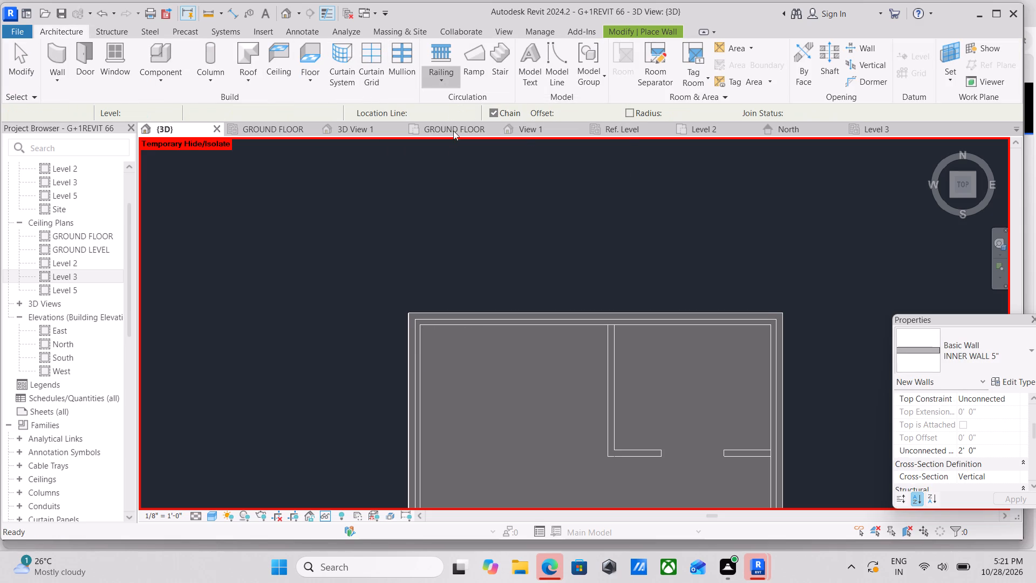
{"action": "scroll", "coordinate": [403, 313], "scroll_direction": "up", "scroll_amount": 4}
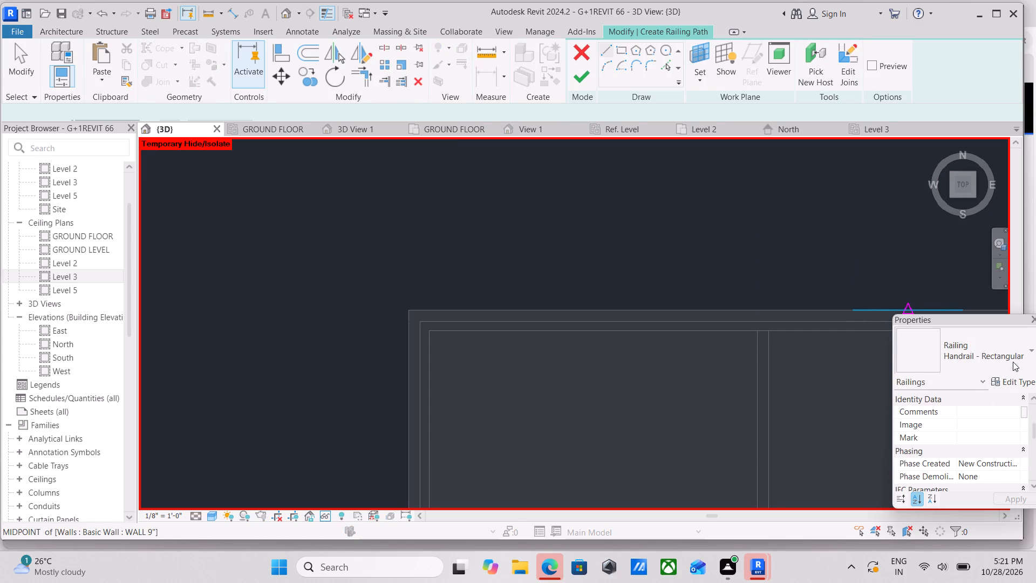
{"action": "scroll", "coordinate": [993, 434], "scroll_direction": "down", "scroll_amount": 3}
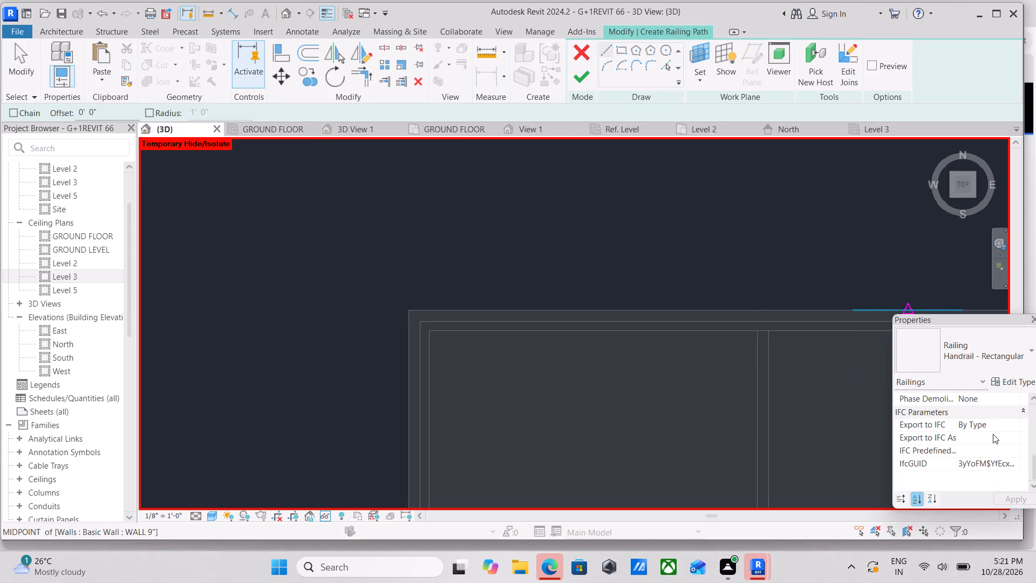
{"action": "scroll", "coordinate": [993, 434], "scroll_direction": "down", "scroll_amount": 1}
{"action": "scroll", "coordinate": [993, 434], "scroll_direction": "up", "scroll_amount": 5}
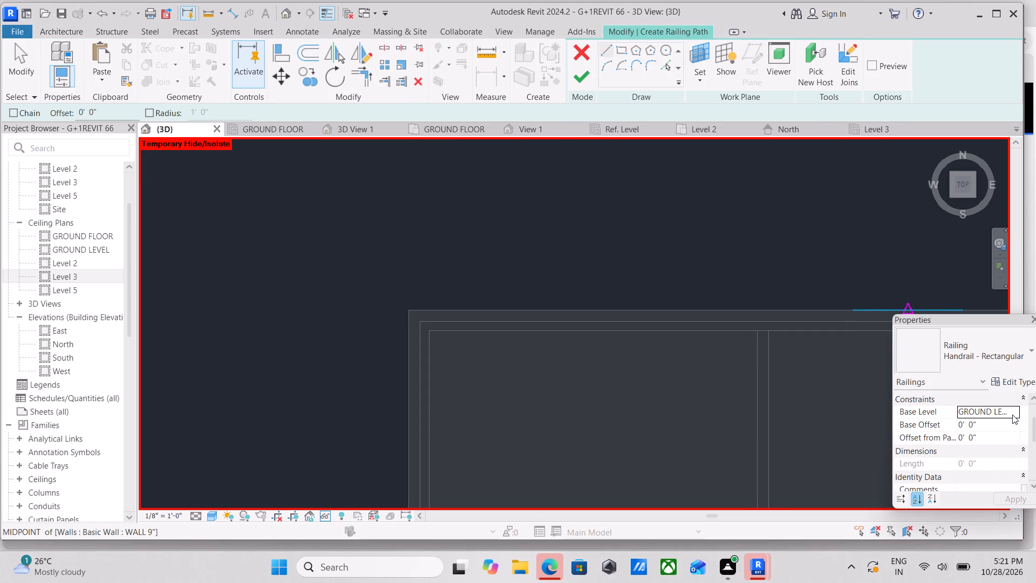
{"action": "left_click", "coordinate": [1013, 414]}
{"action": "left_click", "coordinate": [978, 466]}
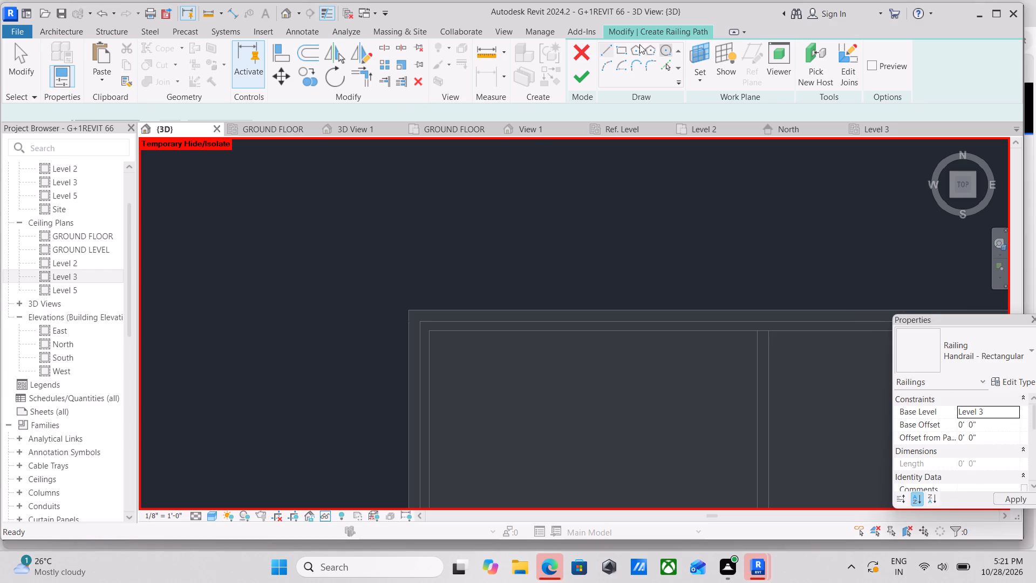
{"action": "left_click", "coordinate": [983, 423]}
{"action": "left_click_drag", "start_coordinate": [999, 424], "coordinate": [910, 442]}
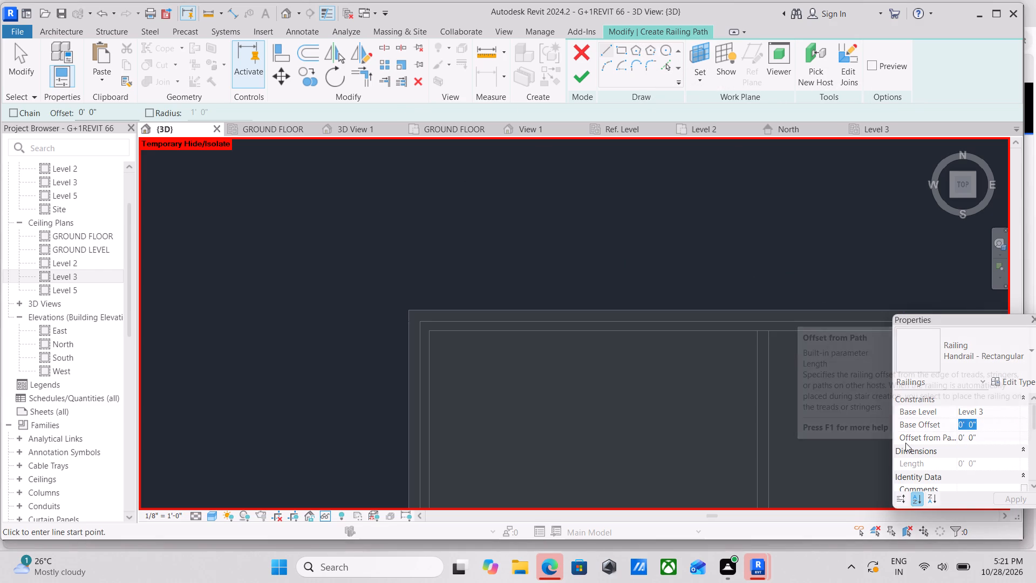
{"action": "key", "text": "2"}
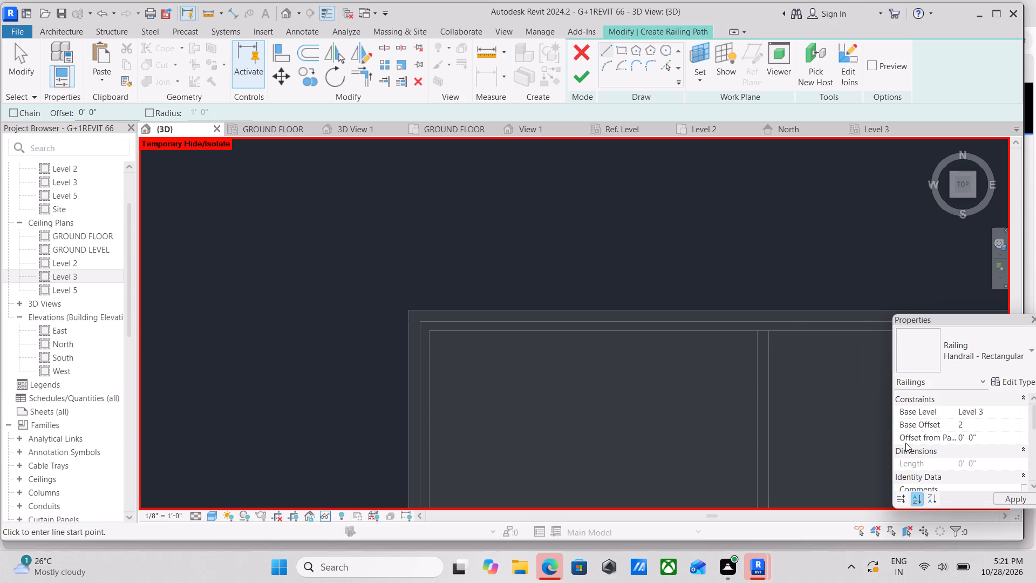
{"action": "key", "text": "apostrophe"}
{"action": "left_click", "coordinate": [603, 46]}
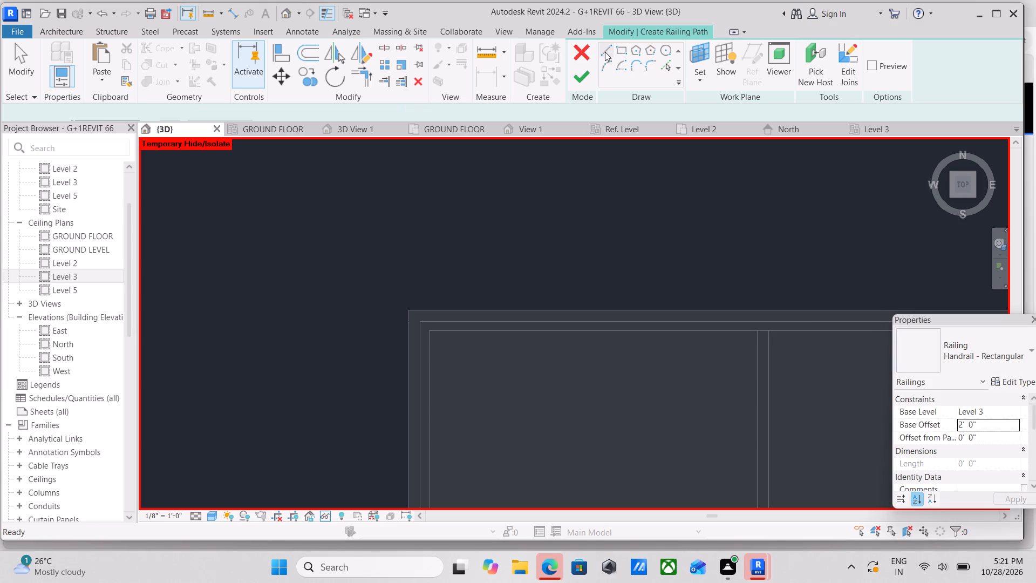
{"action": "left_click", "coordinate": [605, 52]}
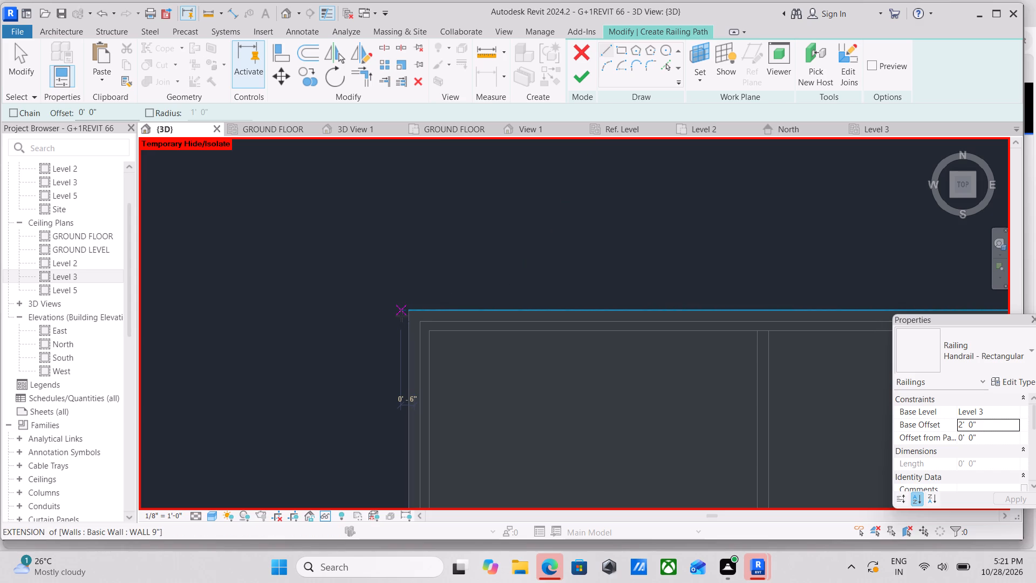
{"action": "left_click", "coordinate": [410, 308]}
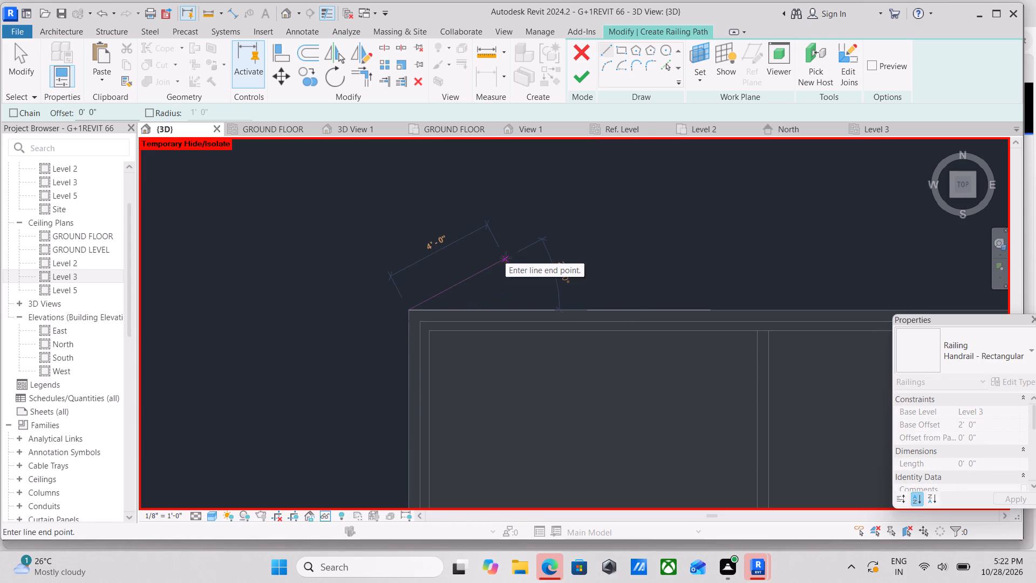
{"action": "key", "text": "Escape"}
Draw the north railing path line from the northwest to the northeast corner, offset 2" inside the parapet's outer face.
{"action": "left_click", "coordinate": [609, 51]}
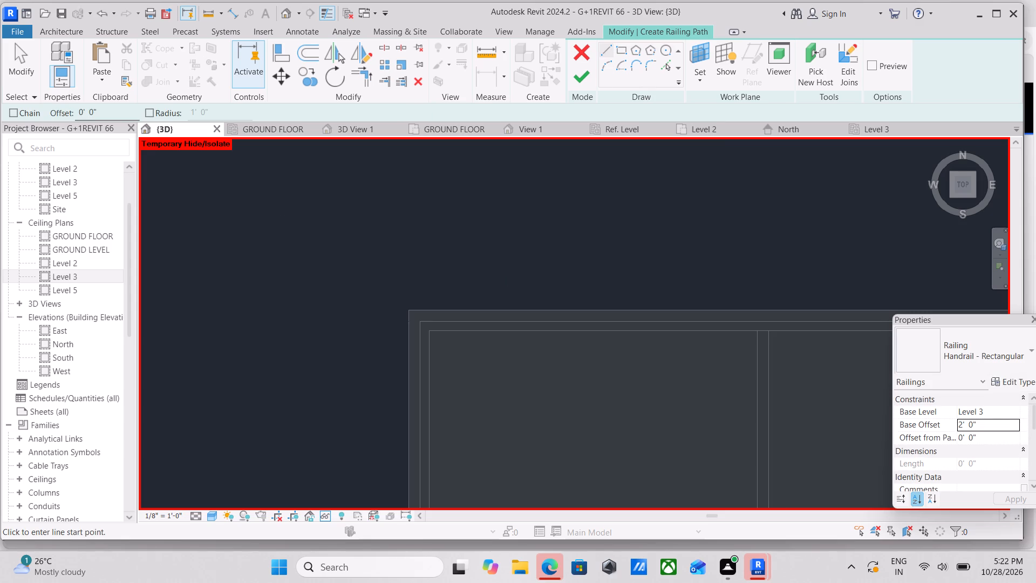
{"action": "left_click_drag", "start_coordinate": [105, 113], "coordinate": [47, 115]}
{"action": "key", "text": "2"}
{"action": "key", "text": "shift+quotedbl"}
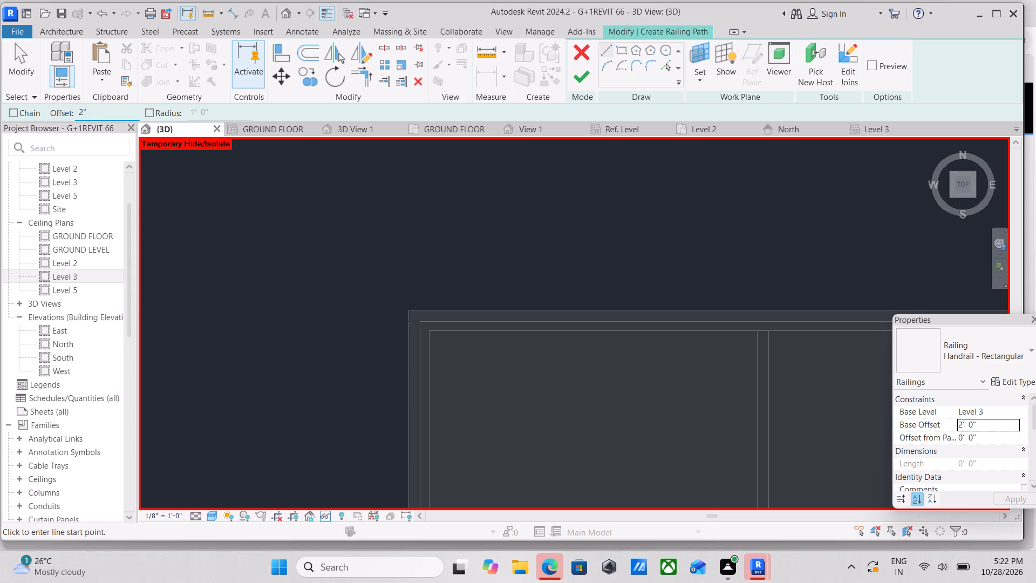
{"action": "key", "text": "Return"}
{"action": "left_click", "coordinate": [410, 308]}
{"action": "middle_click_drag", "start_coordinate": [625, 308], "coordinate": [446, 307]}
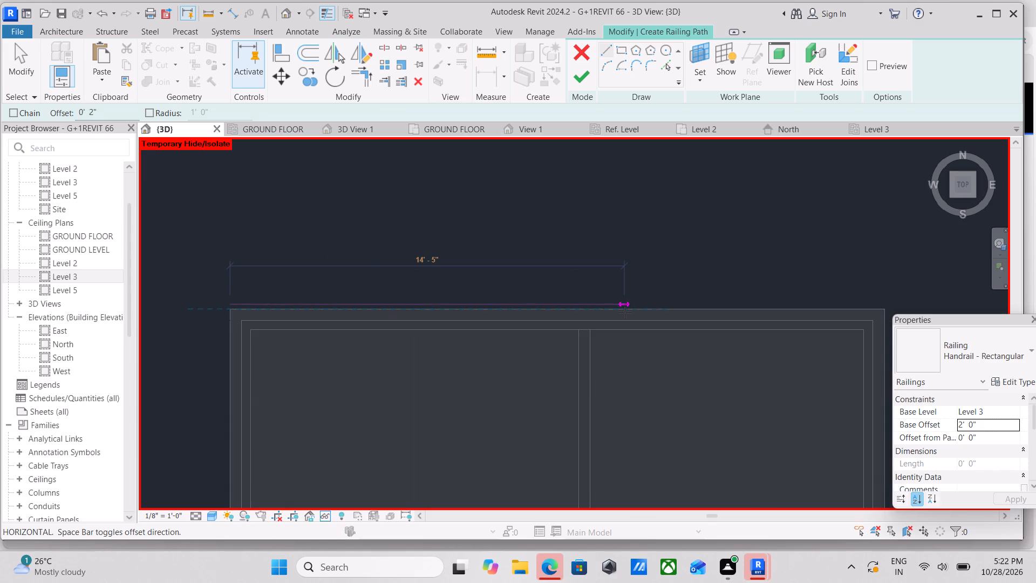
{"action": "key", "text": "space"}
{"action": "middle_click_drag", "start_coordinate": [652, 308], "coordinate": [396, 311]}
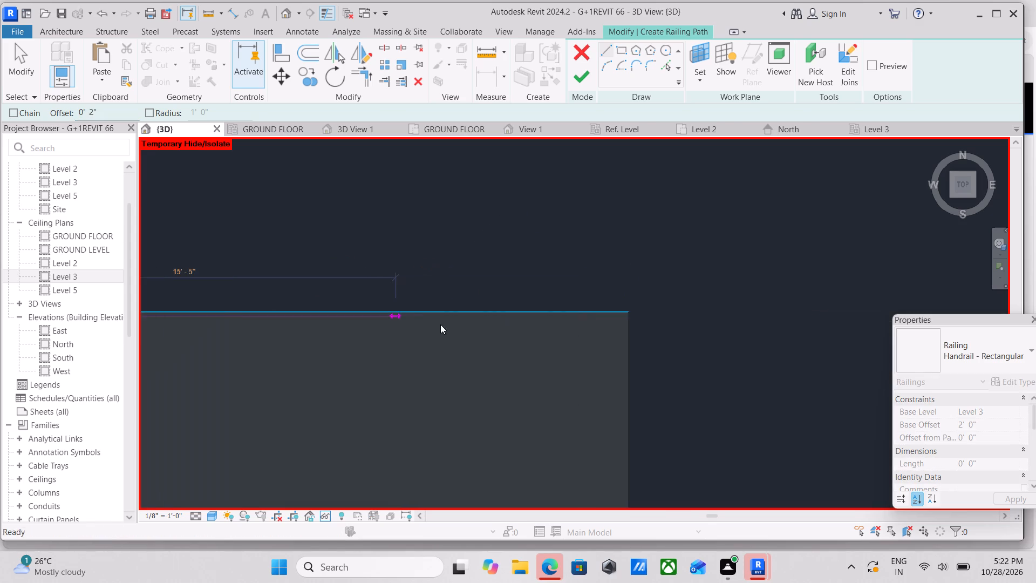
{"action": "left_click", "coordinate": [626, 310]}
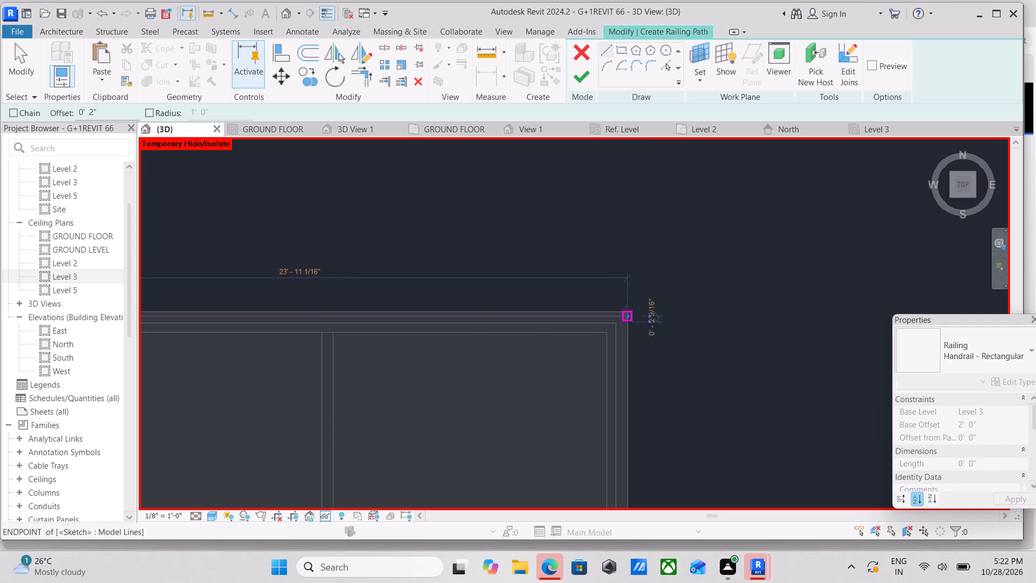
Draw the east railing path line from the northeast corner to the southeast corner, 2" inside the parapet's outer face.
{"action": "scroll", "coordinate": [623, 401], "scroll_direction": "down", "scroll_amount": 1}
{"action": "middle_click_drag", "start_coordinate": [623, 401], "coordinate": [602, 275]}
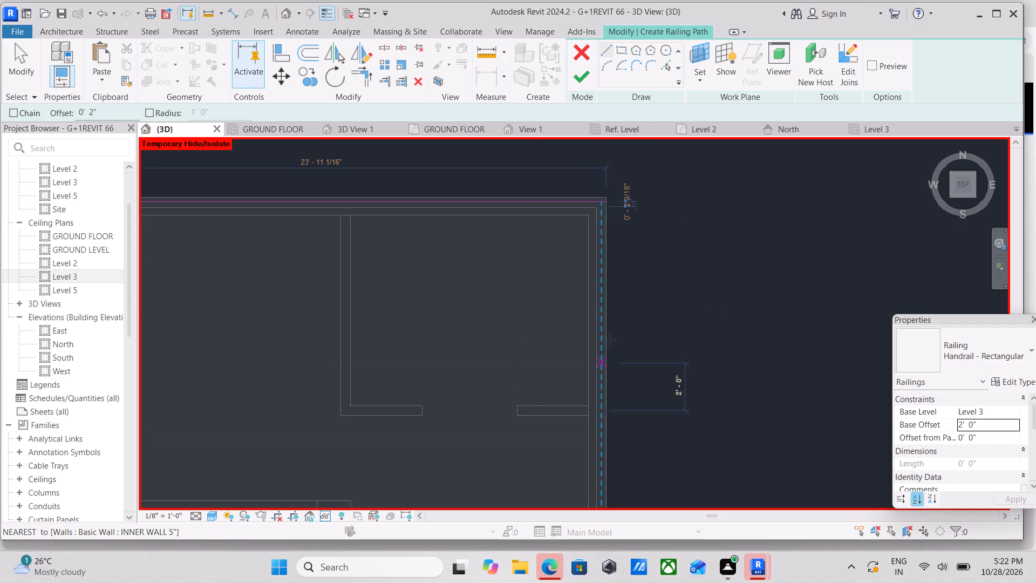
{"action": "scroll", "coordinate": [608, 408], "scroll_direction": "down", "scroll_amount": 2}
{"action": "middle_click_drag", "start_coordinate": [608, 408], "coordinate": [608, 302]}
{"action": "scroll", "coordinate": [611, 450], "scroll_direction": "down", "scroll_amount": 3}
{"action": "middle_click_drag", "start_coordinate": [611, 450], "coordinate": [614, 308]}
{"action": "middle_click_drag", "start_coordinate": [660, 330], "coordinate": [630, 553]}
{"action": "scroll", "coordinate": [630, 553], "scroll_direction": "down", "scroll_amount": 1}
{"action": "scroll", "coordinate": [572, 323], "scroll_direction": "up", "scroll_amount": 11}
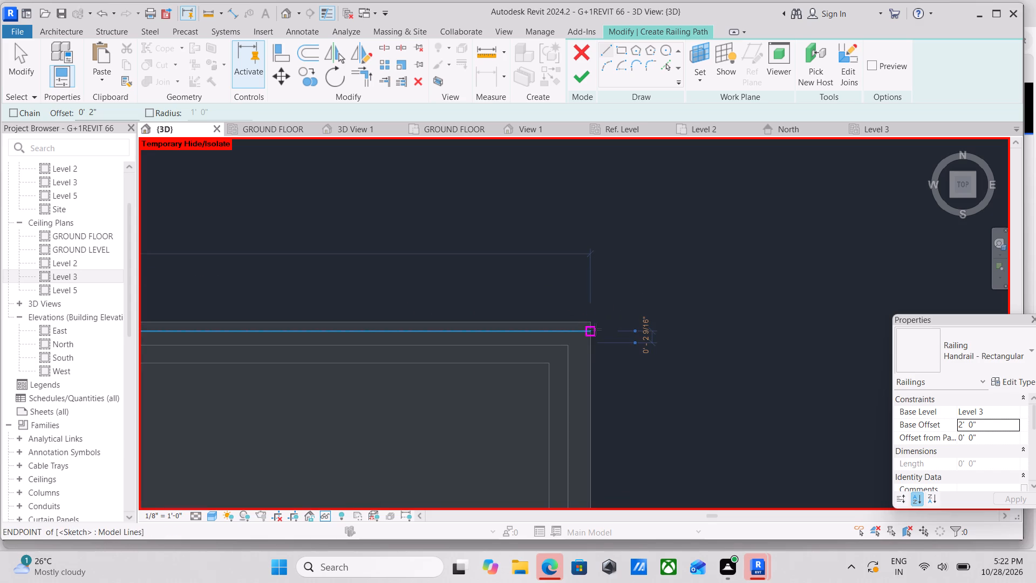
{"action": "scroll", "coordinate": [594, 319], "scroll_direction": "up", "scroll_amount": 4}
{"action": "left_click", "coordinate": [588, 324]}
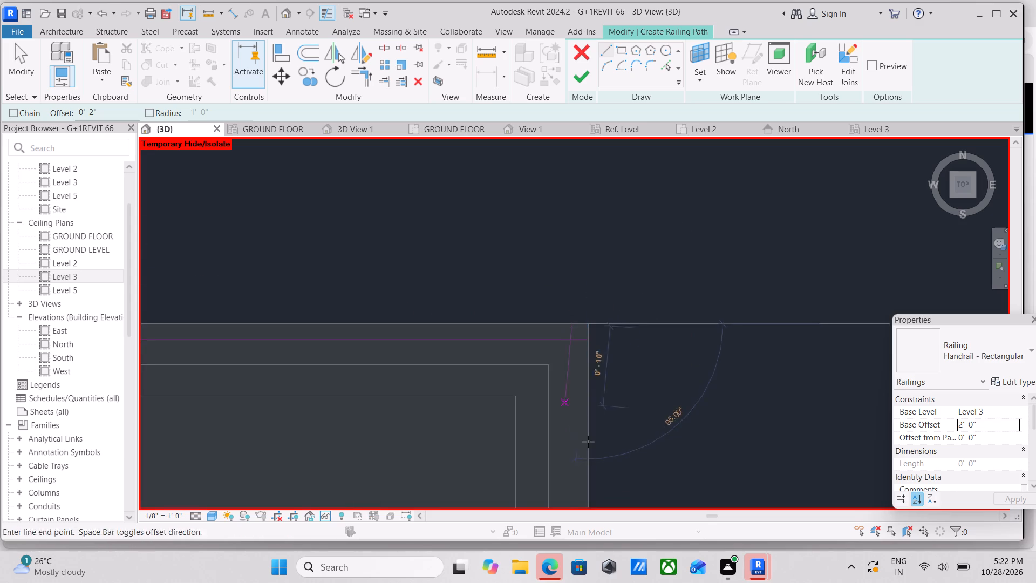
{"action": "scroll", "coordinate": [589, 442], "scroll_direction": "down", "scroll_amount": 2}
{"action": "middle_click_drag", "start_coordinate": [589, 435], "coordinate": [575, 303]}
{"action": "scroll", "coordinate": [553, 410], "scroll_direction": "down", "scroll_amount": 5}
{"action": "middle_click_drag", "start_coordinate": [563, 412], "coordinate": [570, 332]}
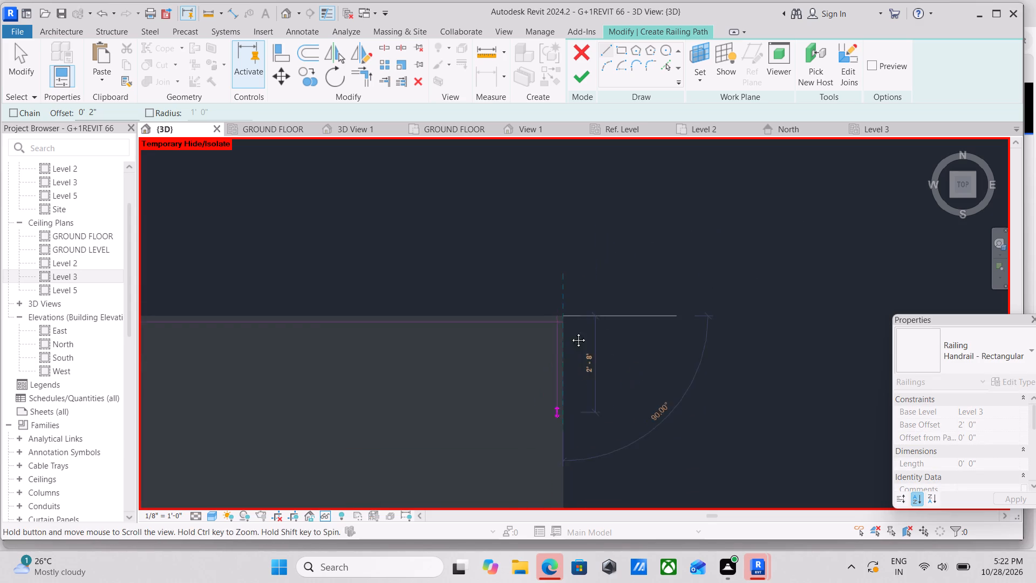
{"action": "middle_click_drag", "start_coordinate": [570, 332], "coordinate": [582, 248]}
{"action": "scroll", "coordinate": [604, 375], "scroll_direction": "down", "scroll_amount": 3}
{"action": "middle_click_drag", "start_coordinate": [604, 375], "coordinate": [588, 290]}
{"action": "scroll", "coordinate": [588, 442], "scroll_direction": "down", "scroll_amount": 2}
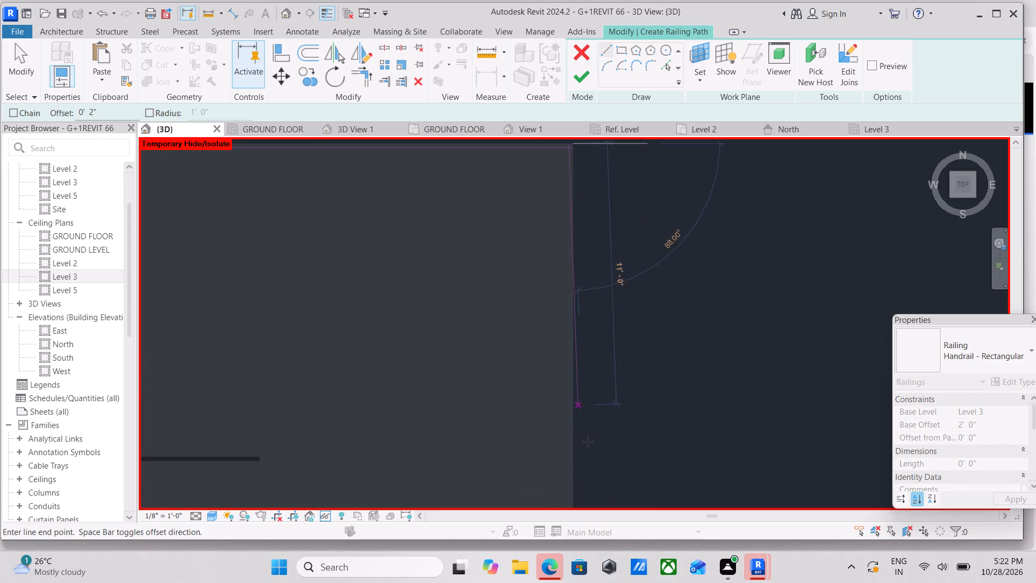
{"action": "scroll", "coordinate": [588, 442], "scroll_direction": "down", "scroll_amount": 1}
{"action": "middle_click_drag", "start_coordinate": [585, 440], "coordinate": [574, 323]}
{"action": "scroll", "coordinate": [592, 485], "scroll_direction": "down", "scroll_amount": 3}
{"action": "middle_click_drag", "start_coordinate": [592, 485], "coordinate": [570, 349]}
{"action": "scroll", "coordinate": [571, 443], "scroll_direction": "down", "scroll_amount": 1}
{"action": "middle_click_drag", "start_coordinate": [571, 443], "coordinate": [554, 335]}
{"action": "scroll", "coordinate": [547, 433], "scroll_direction": "up", "scroll_amount": 6}
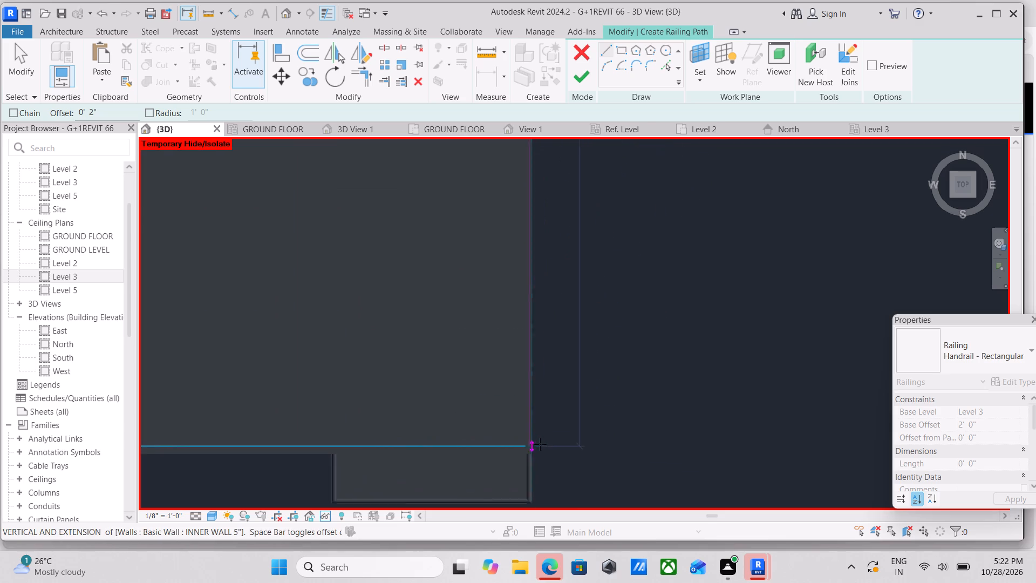
{"action": "scroll", "coordinate": [536, 451], "scroll_direction": "up", "scroll_amount": 3}
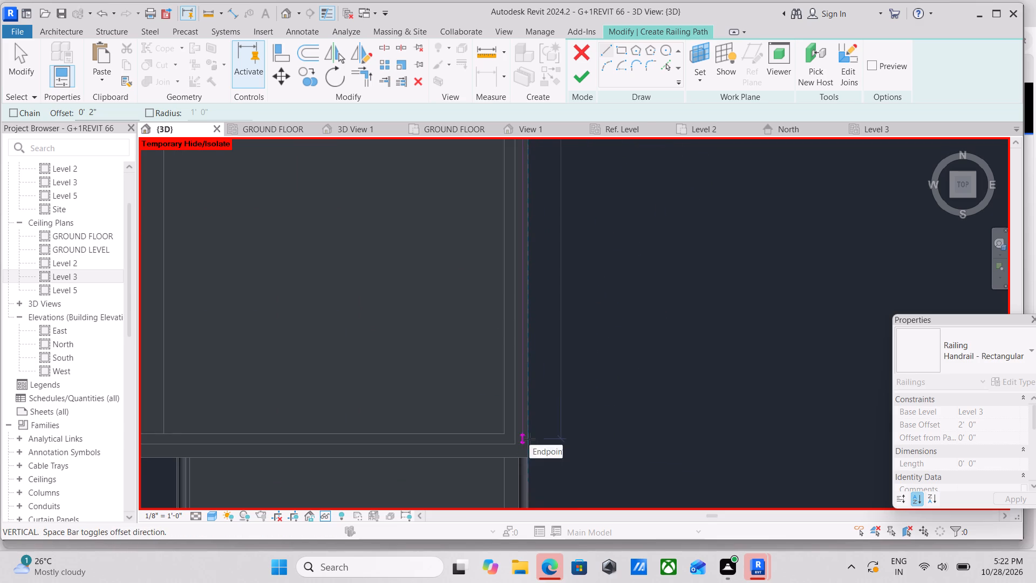
{"action": "left_click", "coordinate": [526, 458]}
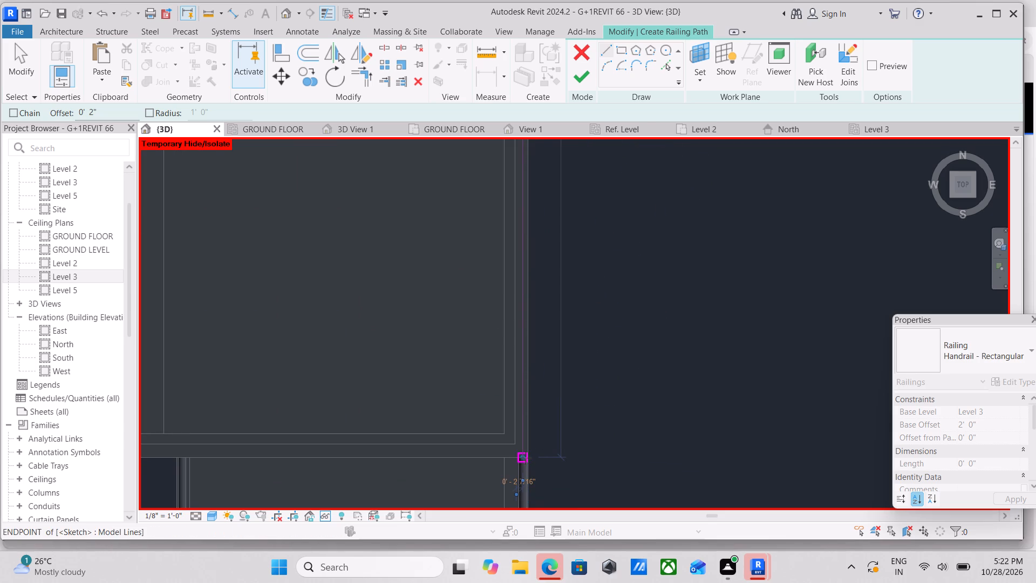
Draw the south railing path line from the southwest corner to the southeast corner, 2" inside the parapet's outer face.
{"action": "middle_click_drag", "start_coordinate": [449, 447], "coordinate": [668, 417]}
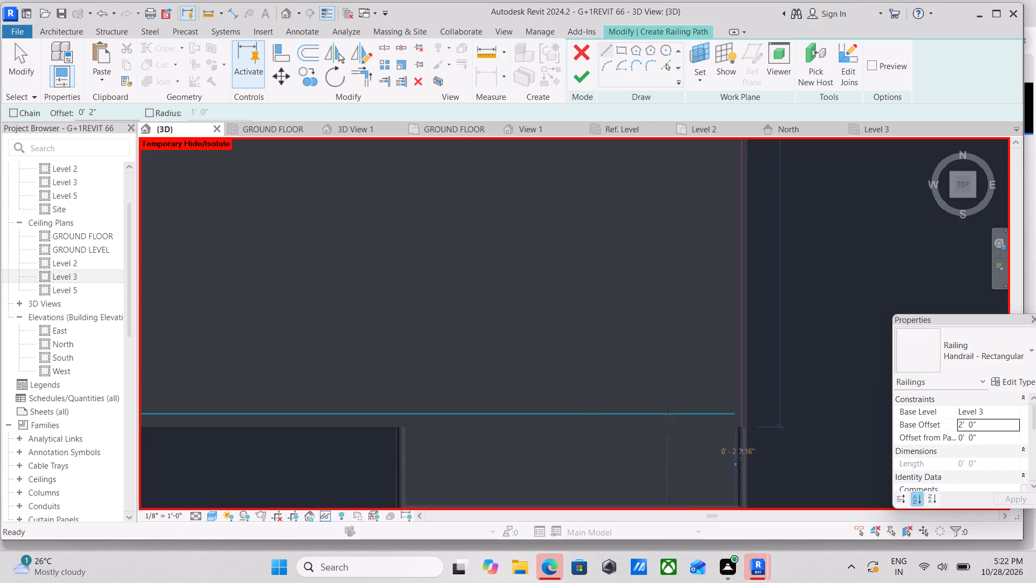
{"action": "middle_click_drag", "start_coordinate": [452, 434], "coordinate": [732, 410]}
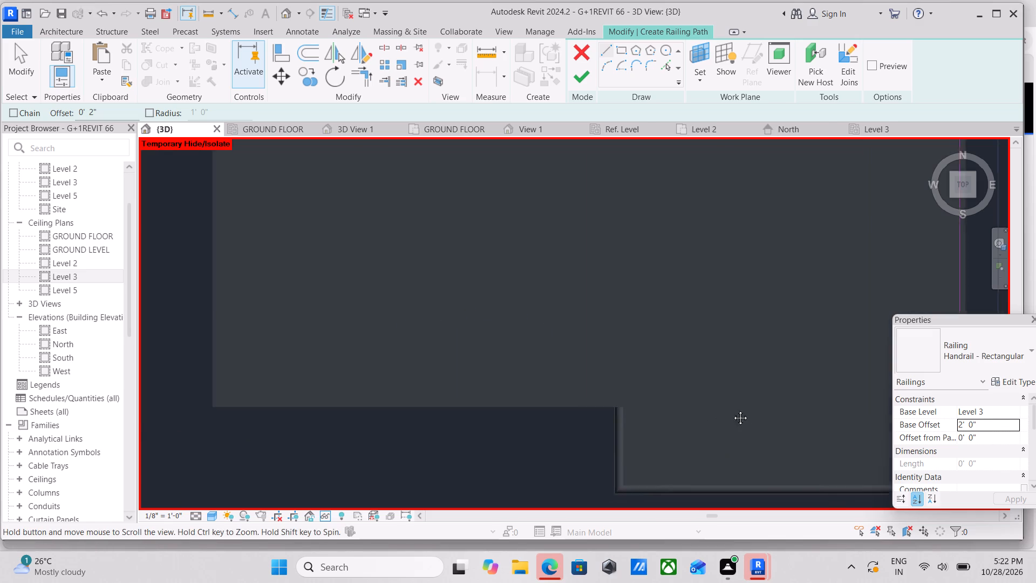
{"action": "middle_click_drag", "start_coordinate": [732, 410], "coordinate": [738, 410]}
{"action": "left_click", "coordinate": [281, 402]}
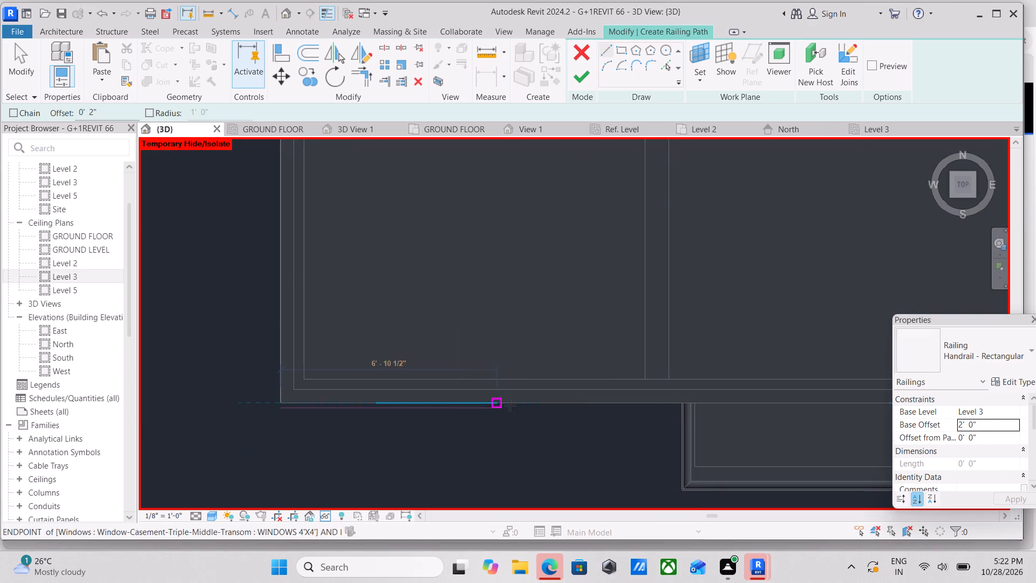
{"action": "middle_click_drag", "start_coordinate": [536, 395], "coordinate": [494, 396]}
{"action": "key", "text": "space"}
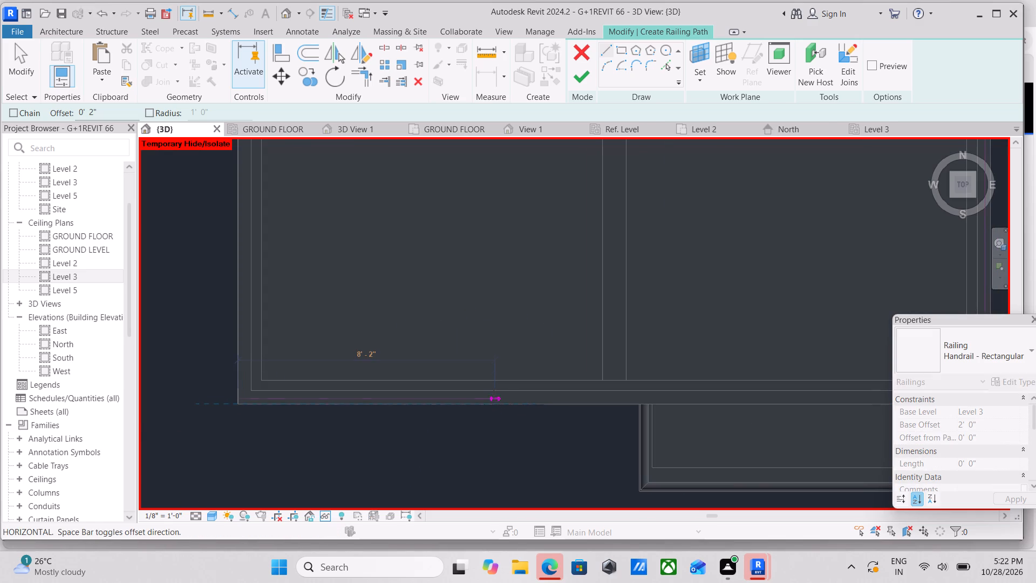
{"action": "middle_click_drag", "start_coordinate": [644, 399], "coordinate": [386, 409]}
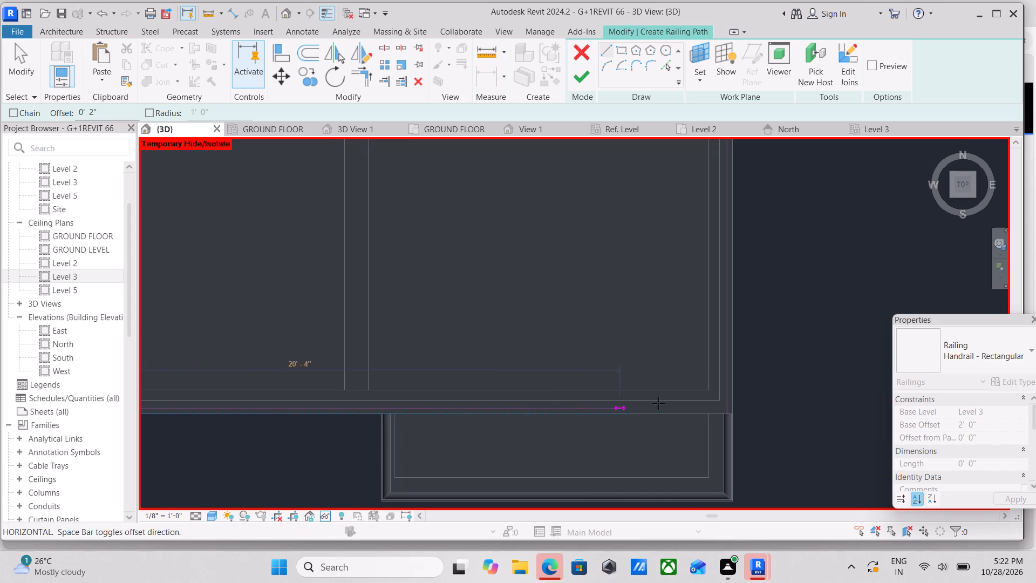
{"action": "scroll", "coordinate": [722, 403], "scroll_direction": "up", "scroll_amount": 5}
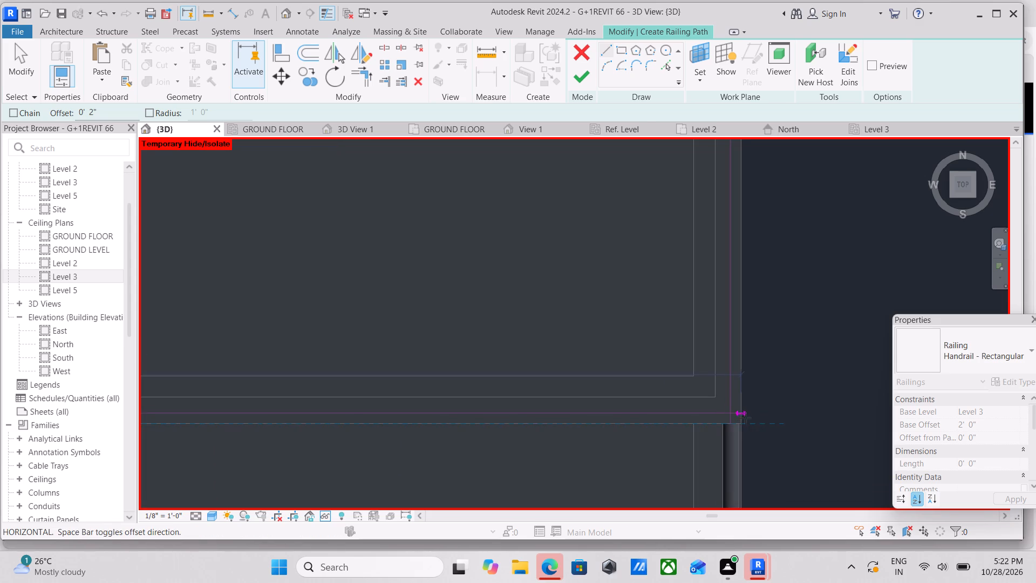
{"action": "left_click", "coordinate": [741, 410]}
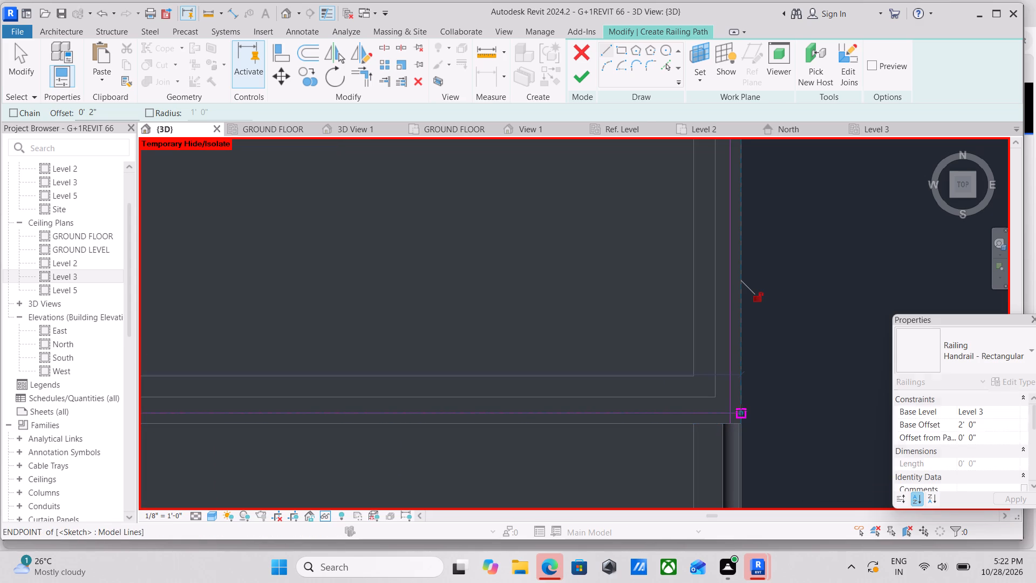
Draw the west railing path line from the southwest corner to the northwest corner, 2" inside the outer face, and end line drawing.
{"action": "scroll", "coordinate": [383, 437], "scroll_direction": "down", "scroll_amount": 3}
{"action": "middle_click_drag", "start_coordinate": [401, 436], "coordinate": [629, 438]}
{"action": "middle_click_drag", "start_coordinate": [158, 397], "coordinate": [501, 386]}
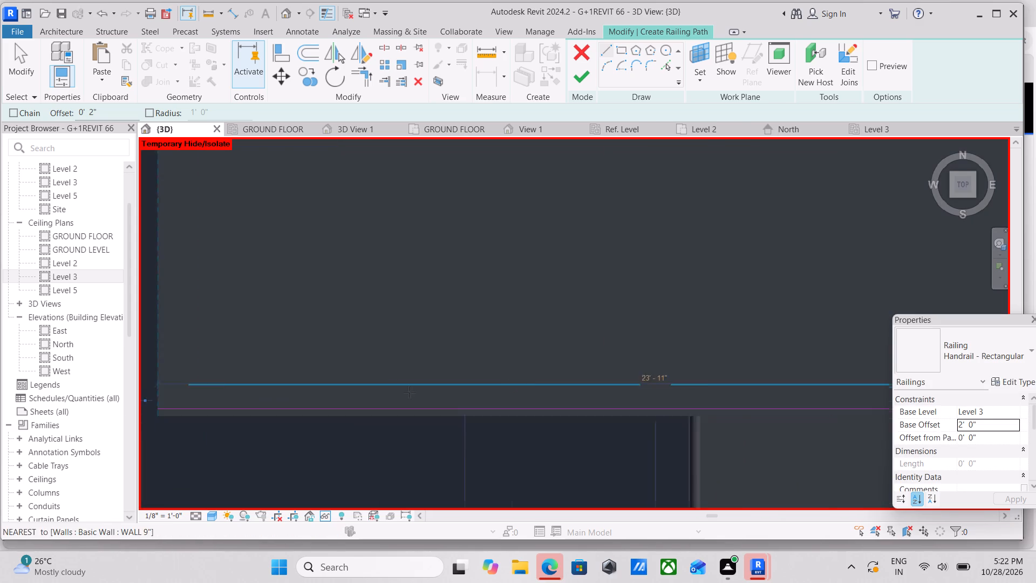
{"action": "middle_click_drag", "start_coordinate": [145, 392], "coordinate": [284, 400]}
{"action": "scroll", "coordinate": [283, 422], "scroll_direction": "up", "scroll_amount": 3}
{"action": "scroll", "coordinate": [356, 450], "scroll_direction": "up", "scroll_amount": 1}
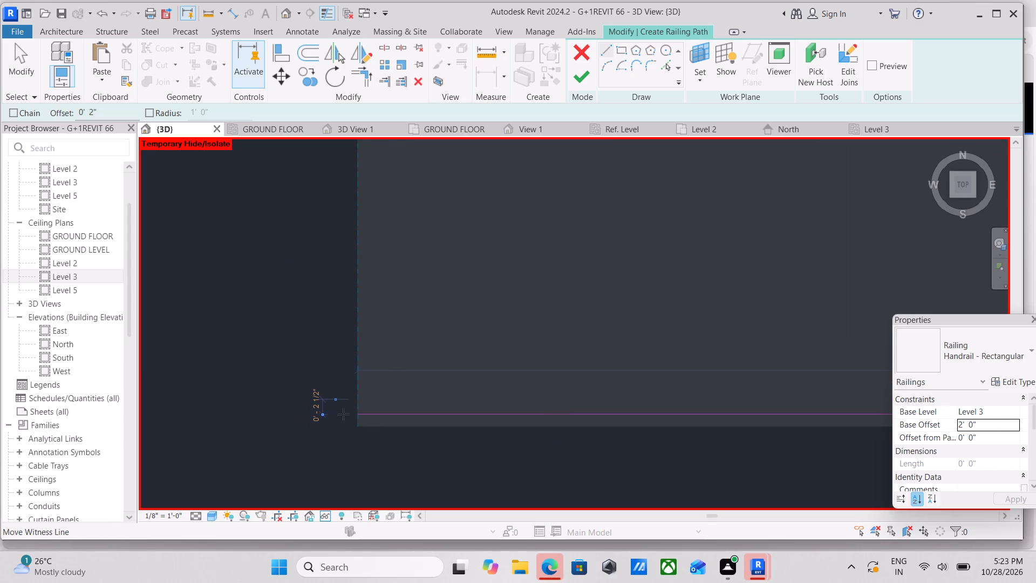
{"action": "left_click", "coordinate": [359, 429]}
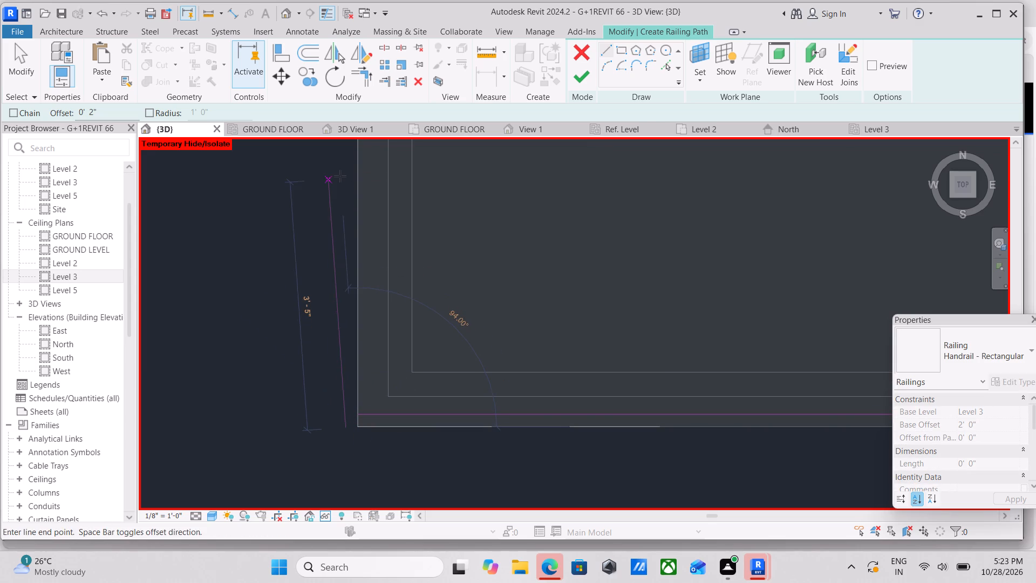
{"action": "key", "text": "space"}
{"action": "middle_click_drag", "start_coordinate": [352, 220], "coordinate": [374, 404]}
{"action": "scroll", "coordinate": [365, 323], "scroll_direction": "up", "scroll_amount": 1}
{"action": "scroll", "coordinate": [357, 173], "scroll_direction": "down", "scroll_amount": 2}
{"action": "middle_click_drag", "start_coordinate": [357, 173], "coordinate": [408, 406]}
{"action": "scroll", "coordinate": [414, 171], "scroll_direction": "down", "scroll_amount": 3}
{"action": "middle_click_drag", "start_coordinate": [414, 171], "coordinate": [420, 368]}
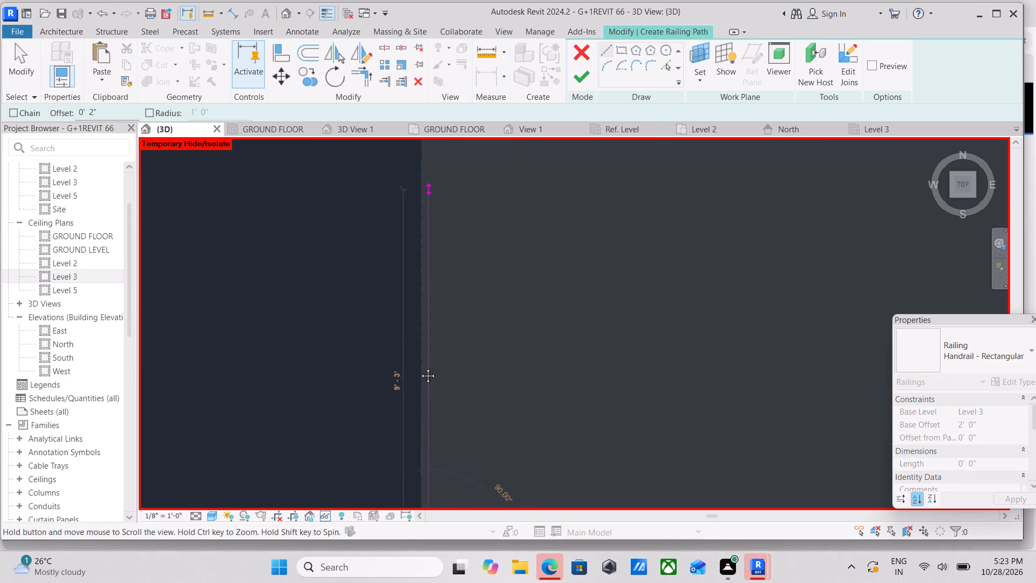
{"action": "middle_click_drag", "start_coordinate": [420, 368], "coordinate": [410, 450]}
{"action": "scroll", "coordinate": [416, 194], "scroll_direction": "down", "scroll_amount": 2}
{"action": "middle_click_drag", "start_coordinate": [416, 194], "coordinate": [420, 445]}
{"action": "scroll", "coordinate": [420, 435], "scroll_direction": "up", "scroll_amount": 1}
{"action": "scroll", "coordinate": [431, 213], "scroll_direction": "down", "scroll_amount": 1}
{"action": "middle_click_drag", "start_coordinate": [431, 213], "coordinate": [430, 435]}
{"action": "middle_click_drag", "start_coordinate": [428, 225], "coordinate": [405, 497]}
{"action": "scroll", "coordinate": [428, 225], "scroll_direction": "down", "scroll_amount": 1}
{"action": "scroll", "coordinate": [405, 497], "scroll_direction": "up", "scroll_amount": 1}
{"action": "scroll", "coordinate": [414, 253], "scroll_direction": "down", "scroll_amount": 1}
{"action": "middle_click_drag", "start_coordinate": [414, 304], "coordinate": [419, 514]}
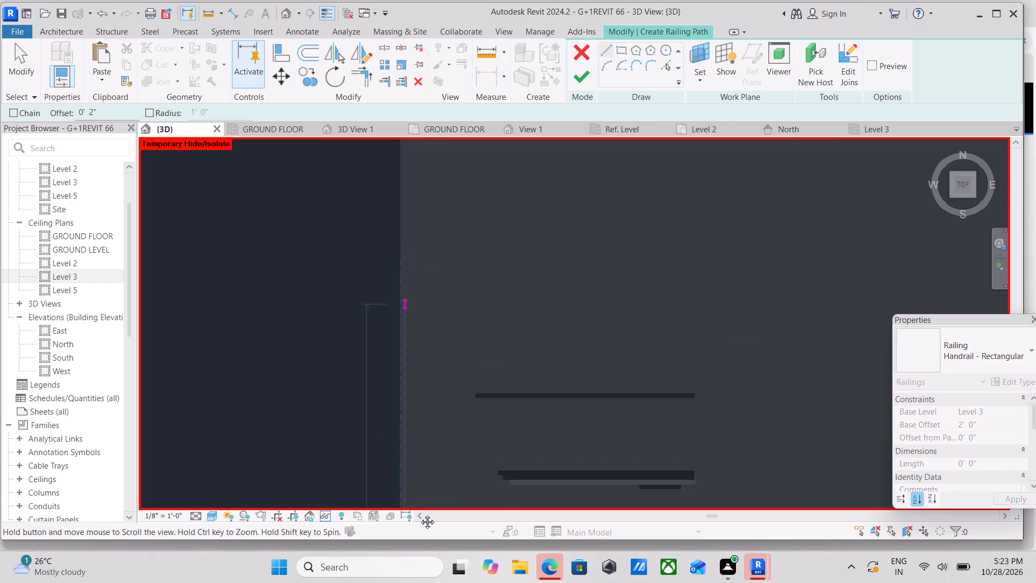
{"action": "middle_click_drag", "start_coordinate": [419, 514], "coordinate": [417, 518]}
{"action": "scroll", "coordinate": [405, 265], "scroll_direction": "up", "scroll_amount": 7}
{"action": "scroll", "coordinate": [390, 210], "scroll_direction": "up", "scroll_amount": 2}
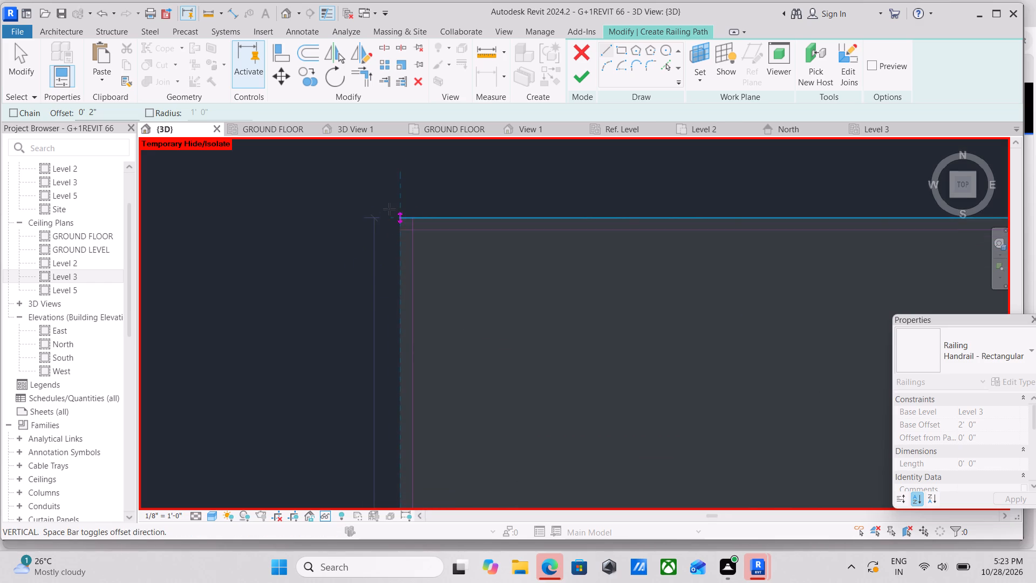
{"action": "scroll", "coordinate": [389, 209], "scroll_direction": "up", "scroll_amount": 3}
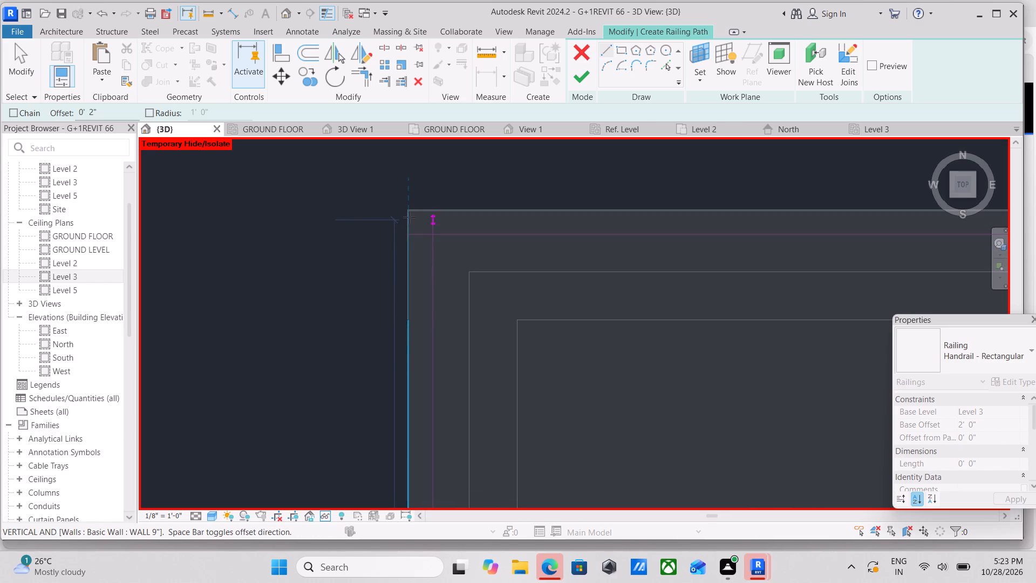
{"action": "left_click", "coordinate": [409, 213]}
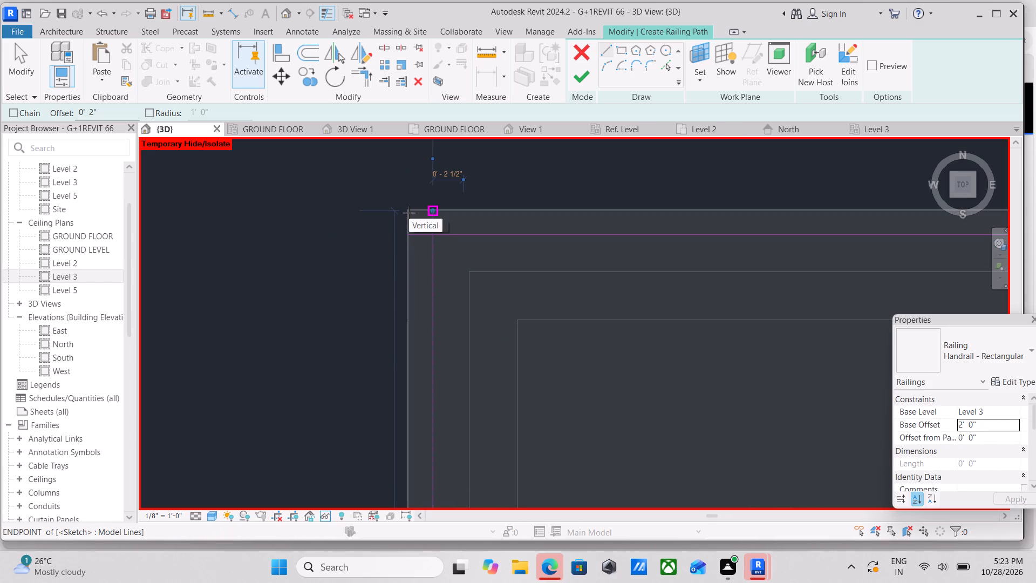
{"action": "key", "text": "Escape"}
{"action": "key", "text": "Escape"}
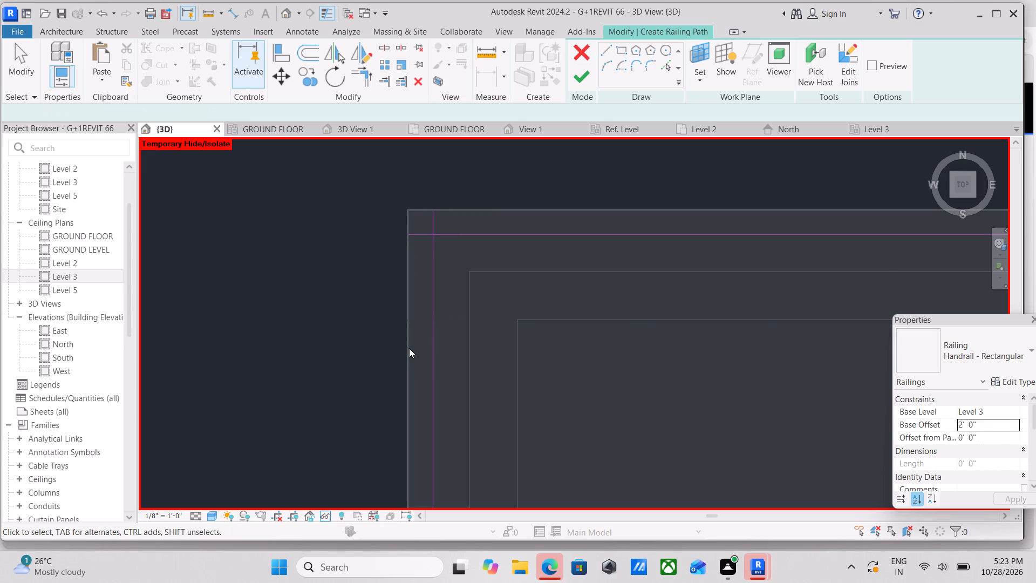
Trim the west and north railing path lines to meet at the northwest corner.
{"action": "type", "text": "tr"}
{"action": "left_click", "coordinate": [433, 277]}
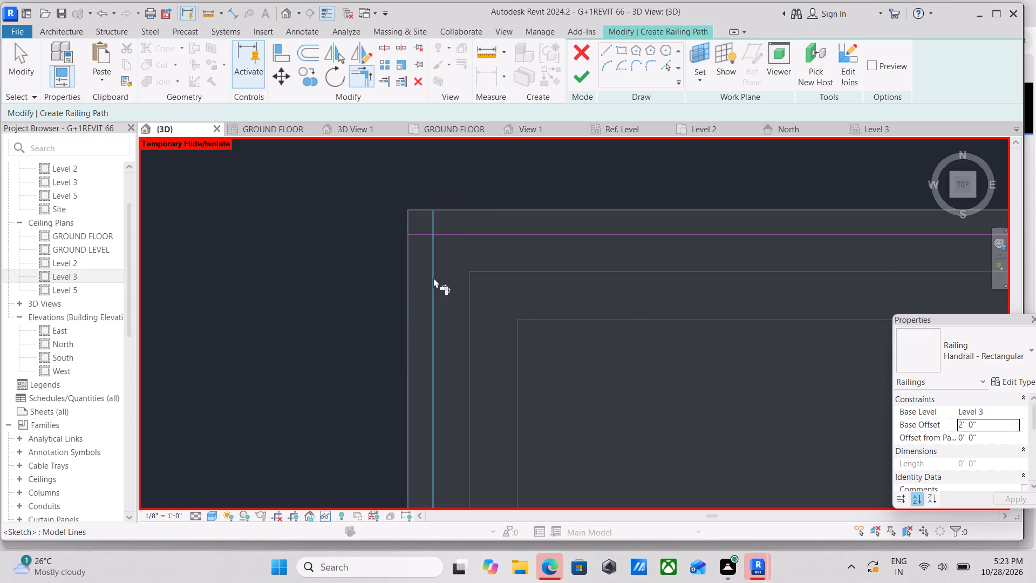
{"action": "left_click", "coordinate": [465, 232]}
Trim the north and east railing path lines to meet at the northeast corner.
{"action": "scroll", "coordinate": [617, 321], "scroll_direction": "down", "scroll_amount": 2}
{"action": "middle_click_drag", "start_coordinate": [616, 321], "coordinate": [79, 343]}
{"action": "middle_click_drag", "start_coordinate": [500, 309], "coordinate": [18, 350]}
{"action": "middle_click_drag", "start_coordinate": [554, 364], "coordinate": [63, 358]}
{"action": "middle_click_drag", "start_coordinate": [677, 364], "coordinate": [366, 361]}
{"action": "middle_click_drag", "start_coordinate": [558, 358], "coordinate": [332, 380]}
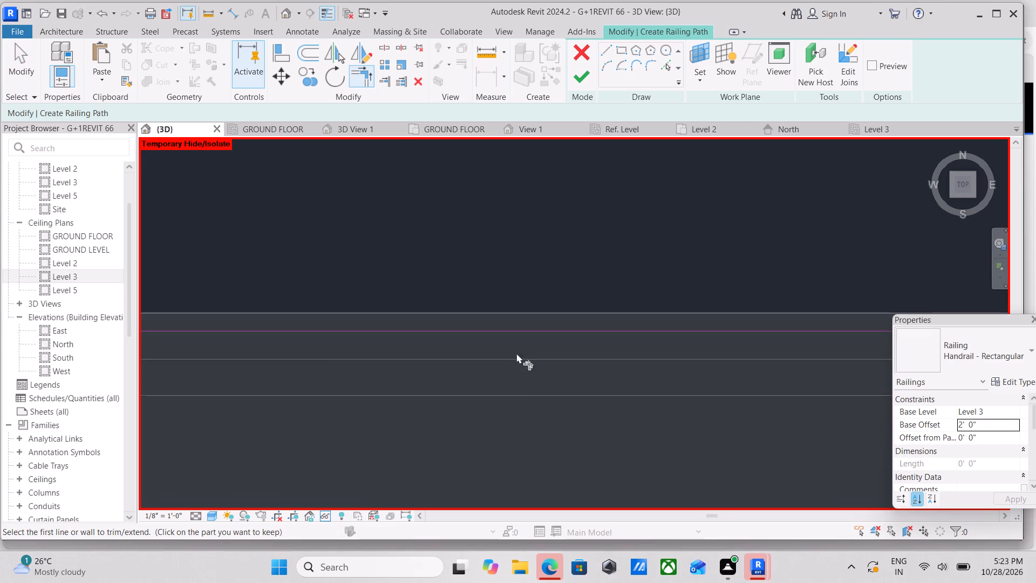
{"action": "middle_click_drag", "start_coordinate": [555, 348], "coordinate": [326, 352]}
{"action": "middle_click_drag", "start_coordinate": [872, 371], "coordinate": [686, 365]}
{"action": "left_click", "coordinate": [605, 334]}
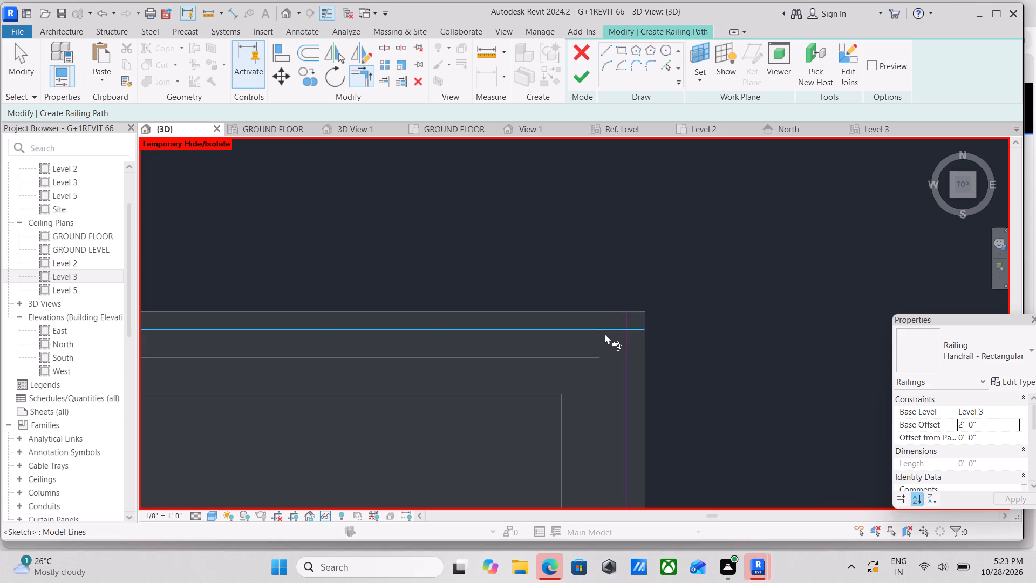
{"action": "left_click", "coordinate": [626, 350]}
Trim the east and south railing path lines to meet at the southeast corner.
{"action": "scroll", "coordinate": [670, 352], "scroll_direction": "down", "scroll_amount": 4}
{"action": "scroll", "coordinate": [762, 403], "scroll_direction": "down", "scroll_amount": 3}
{"action": "middle_click_drag", "start_coordinate": [762, 403], "coordinate": [565, 277]}
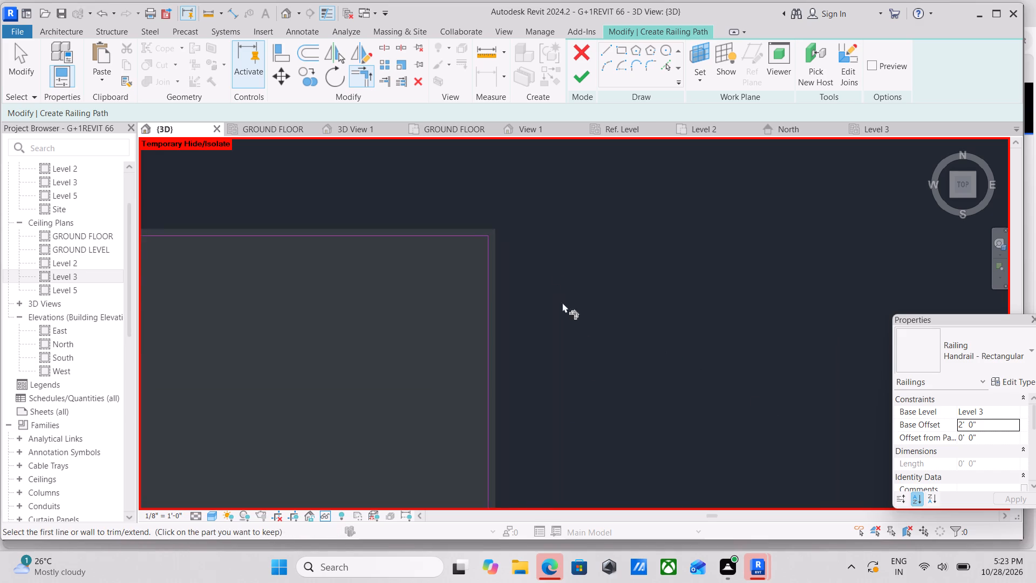
{"action": "scroll", "coordinate": [591, 367], "scroll_direction": "down", "scroll_amount": 5}
{"action": "middle_click_drag", "start_coordinate": [591, 367], "coordinate": [650, 313]}
{"action": "scroll", "coordinate": [654, 321], "scroll_direction": "down", "scroll_amount": 7}
{"action": "middle_click_drag", "start_coordinate": [679, 350], "coordinate": [622, 257]}
{"action": "middle_click_drag", "start_coordinate": [604, 413], "coordinate": [624, 299]}
{"action": "scroll", "coordinate": [613, 361], "scroll_direction": "down", "scroll_amount": 1}
{"action": "scroll", "coordinate": [614, 421], "scroll_direction": "up", "scroll_amount": 7}
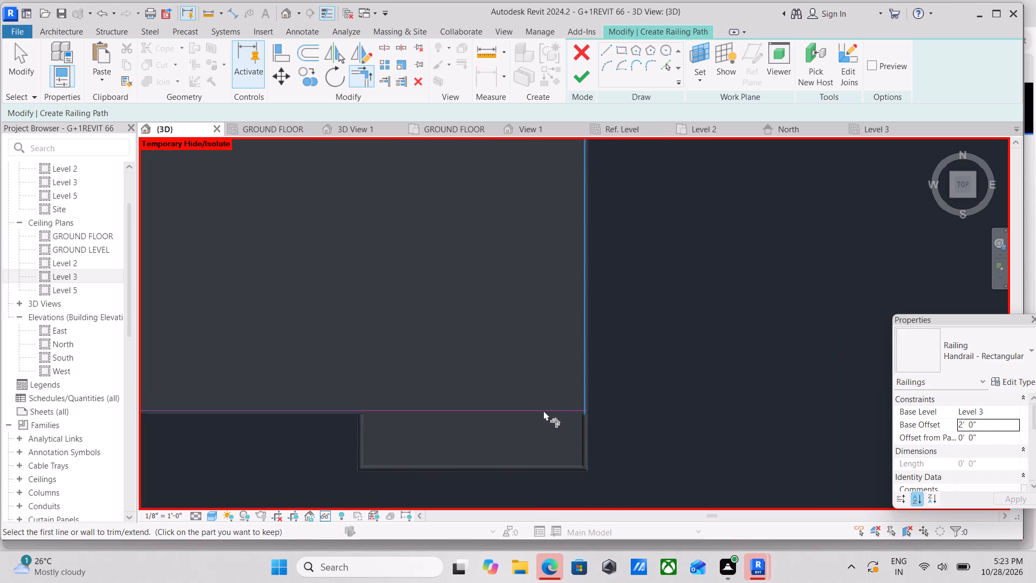
{"action": "scroll", "coordinate": [543, 410], "scroll_direction": "up", "scroll_amount": 14}
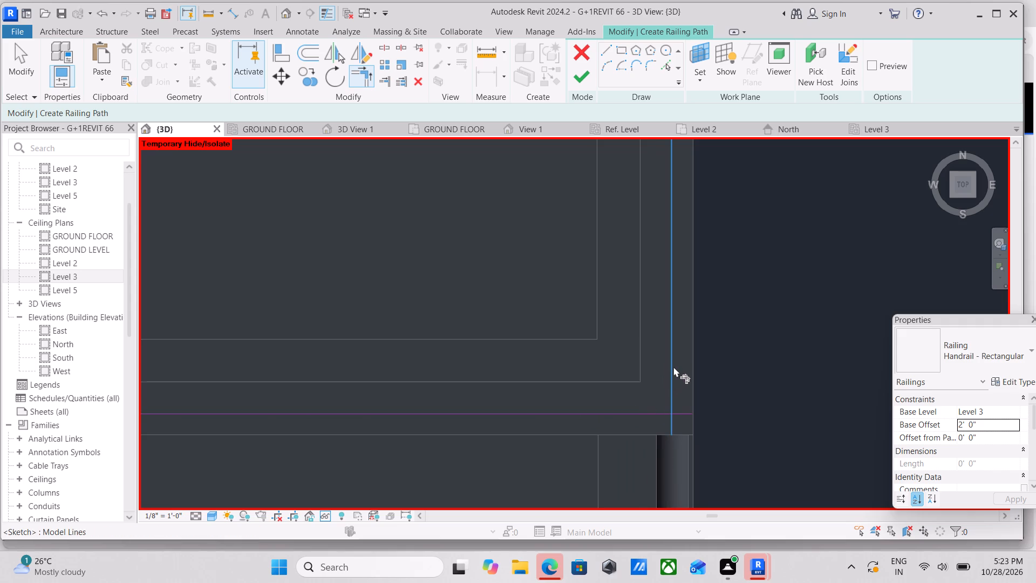
{"action": "left_click", "coordinate": [673, 367]}
{"action": "left_click", "coordinate": [649, 412]}
Trim the west and south railing path lines to meet at the southwest corner.
{"action": "scroll", "coordinate": [404, 391], "scroll_direction": "down", "scroll_amount": 2}
{"action": "middle_click_drag", "start_coordinate": [404, 391], "coordinate": [635, 365]}
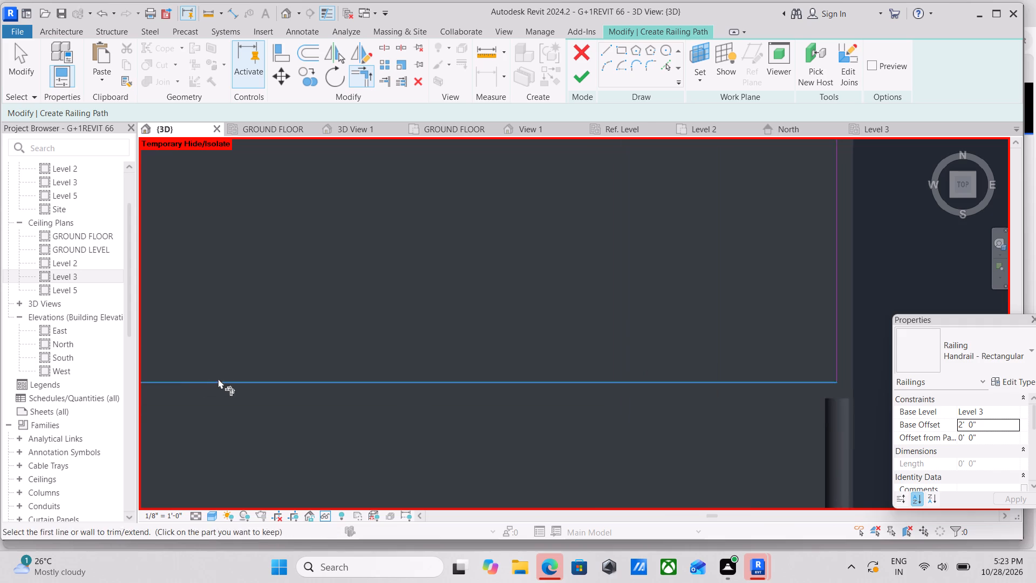
{"action": "scroll", "coordinate": [191, 378], "scroll_direction": "down", "scroll_amount": 1}
{"action": "middle_click_drag", "start_coordinate": [192, 378], "coordinate": [563, 375]}
{"action": "middle_click_drag", "start_coordinate": [318, 379], "coordinate": [524, 372]}
{"action": "middle_click_drag", "start_coordinate": [328, 372], "coordinate": [626, 375]}
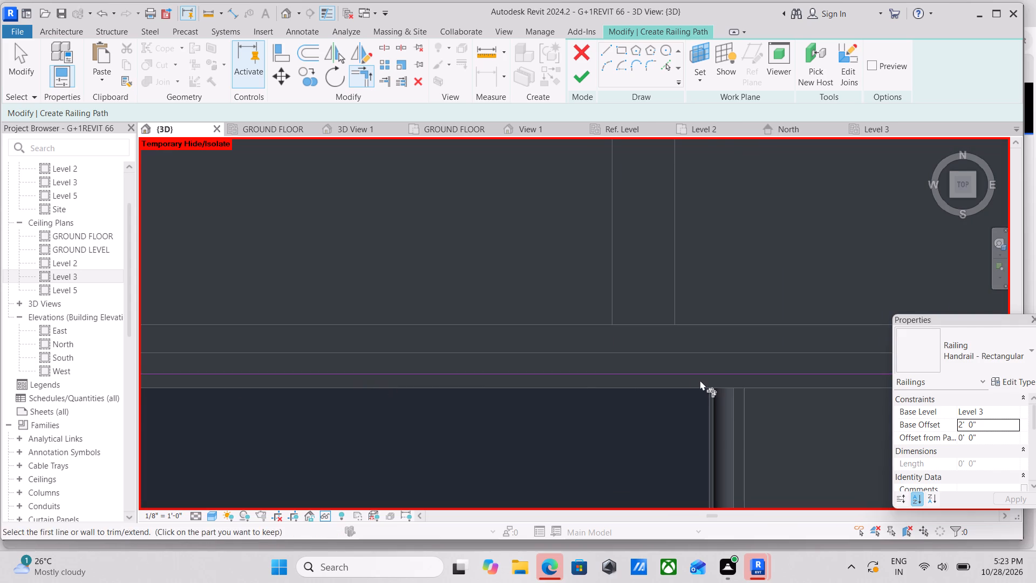
{"action": "middle_click_drag", "start_coordinate": [213, 355], "coordinate": [591, 352]}
{"action": "middle_click_drag", "start_coordinate": [350, 360], "coordinate": [636, 357]}
{"action": "scroll", "coordinate": [636, 357], "scroll_direction": "down", "scroll_amount": 1}
{"action": "scroll", "coordinate": [383, 351], "scroll_direction": "up", "scroll_amount": 1}
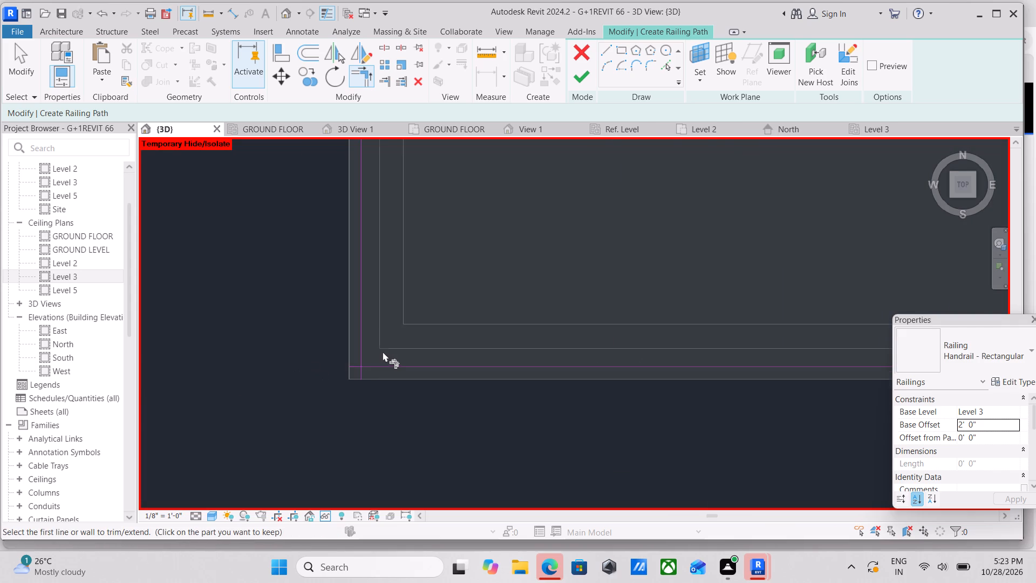
{"action": "scroll", "coordinate": [383, 351], "scroll_direction": "up", "scroll_amount": 5}
{"action": "left_click", "coordinate": [346, 362]}
{"action": "left_click", "coordinate": [389, 385]}
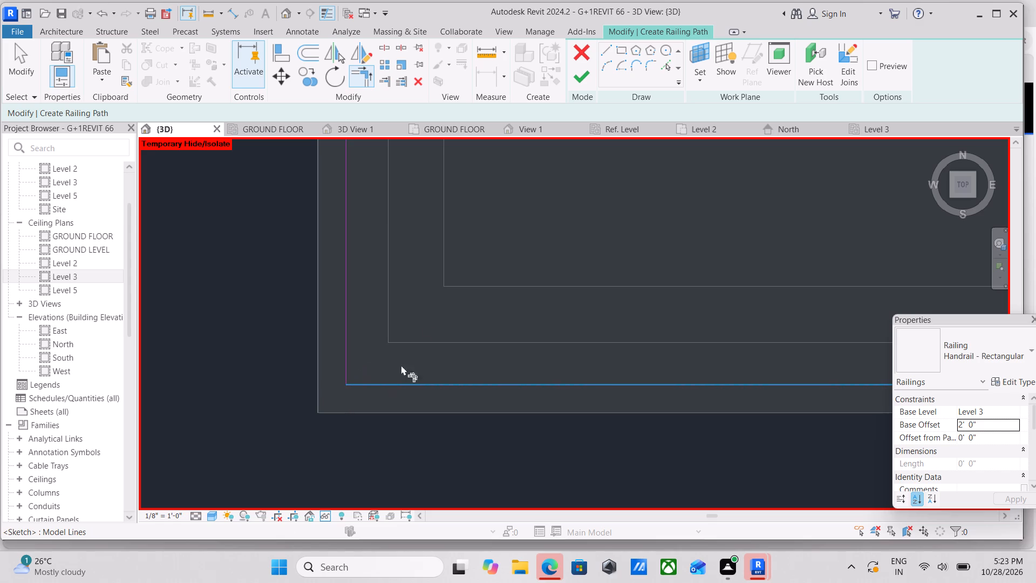
Finish the railing path sketch to create the roof railing on the parapet.
{"action": "scroll", "coordinate": [435, 310], "scroll_direction": "down", "scroll_amount": 3}
{"action": "middle_click_drag", "start_coordinate": [435, 310], "coordinate": [330, 352]}
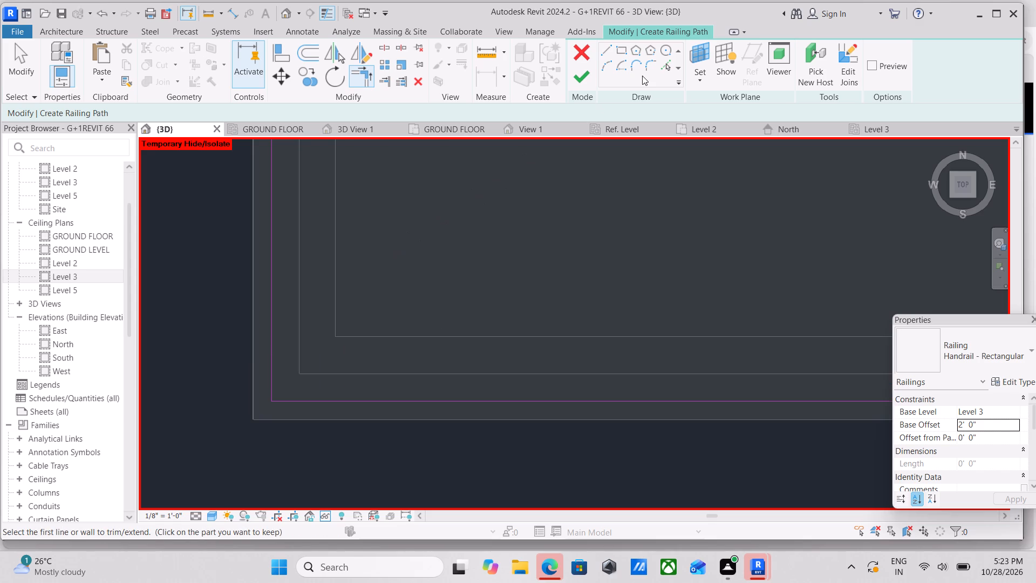
{"action": "left_click", "coordinate": [569, 77]}
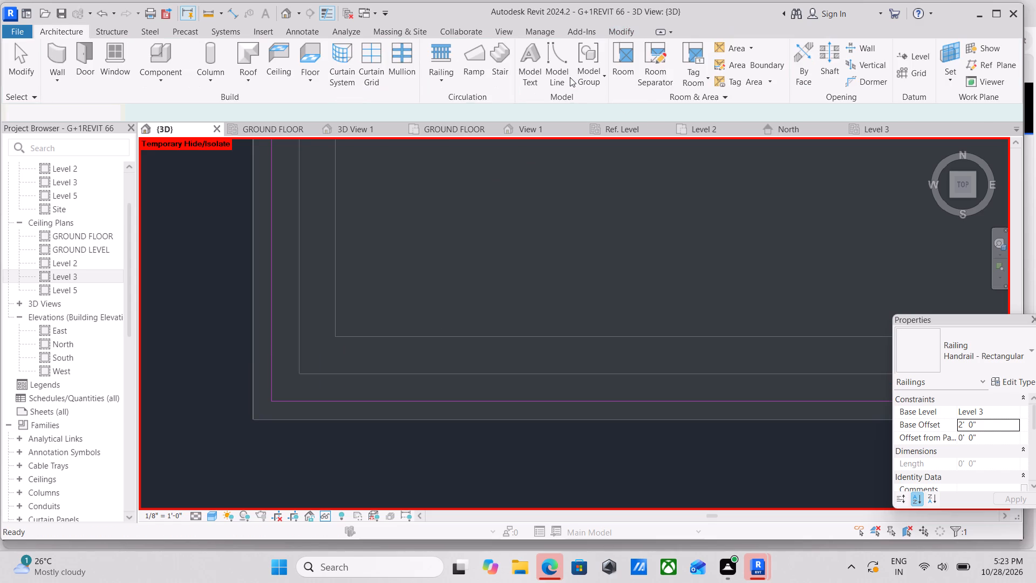
Change the new roof railing's type to Glass Panel - Bottom Fill.
{"action": "scroll", "coordinate": [568, 330], "scroll_direction": "down", "scroll_amount": 1}
{"action": "middle_click_drag", "start_coordinate": [577, 331], "coordinate": [435, 331]}
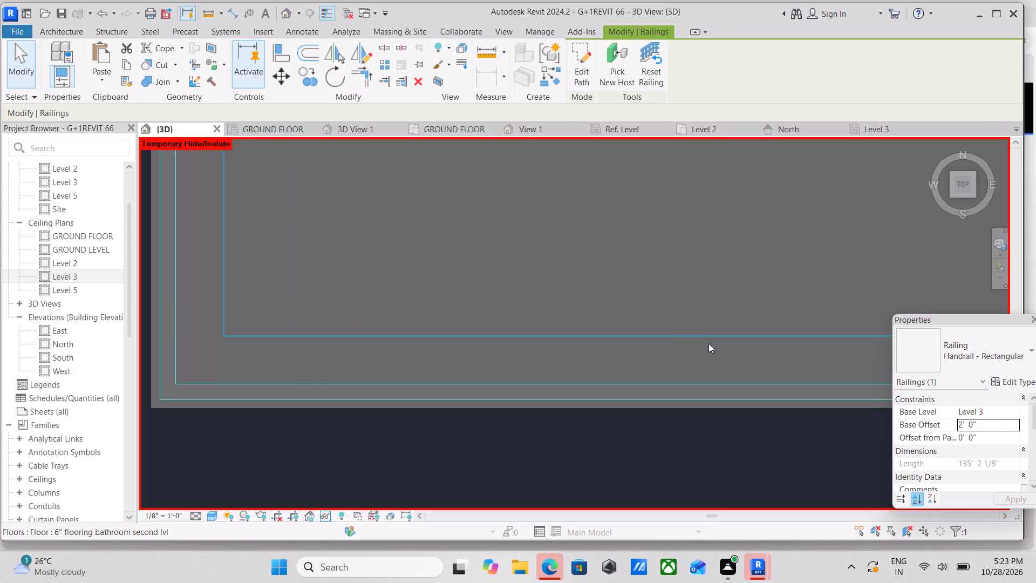
{"action": "scroll", "coordinate": [785, 361], "scroll_direction": "down", "scroll_amount": 2}
{"action": "middle_click_drag", "start_coordinate": [781, 359], "coordinate": [613, 355]}
{"action": "scroll", "coordinate": [606, 355], "scroll_direction": "up", "scroll_amount": 1}
{"action": "left_click", "coordinate": [1002, 348]}
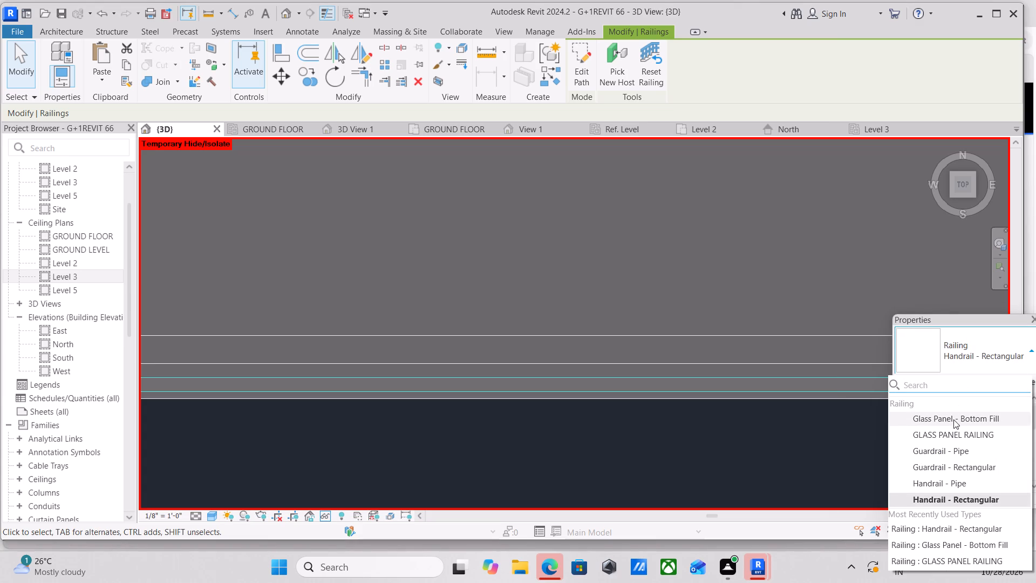
{"action": "left_click", "coordinate": [953, 419]}
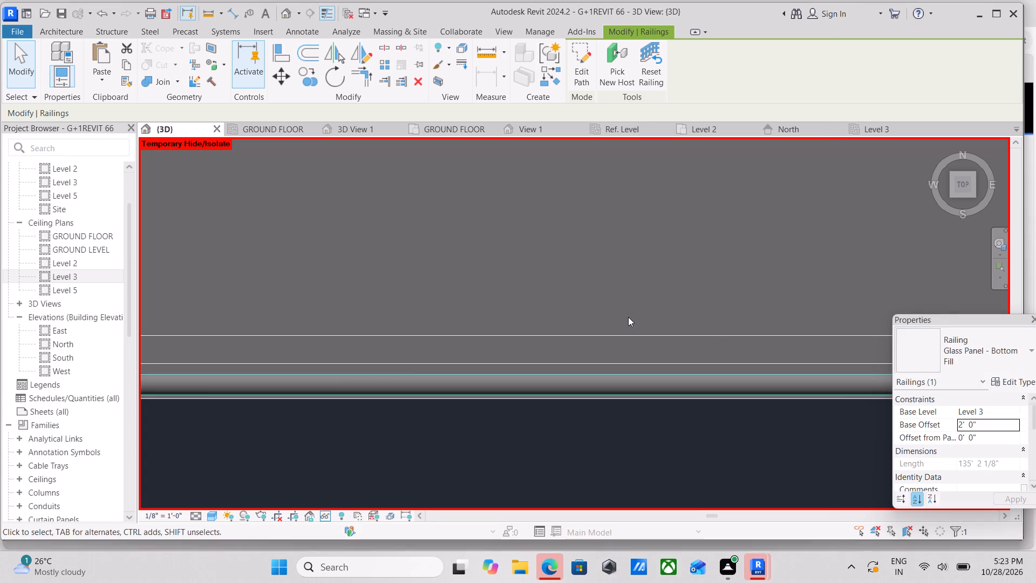
Examine the glass panel railing around the roof perimeter from above, the side and the front, leaving the railing deselected.
{"action": "scroll", "coordinate": [628, 317], "scroll_direction": "down", "scroll_amount": 4}
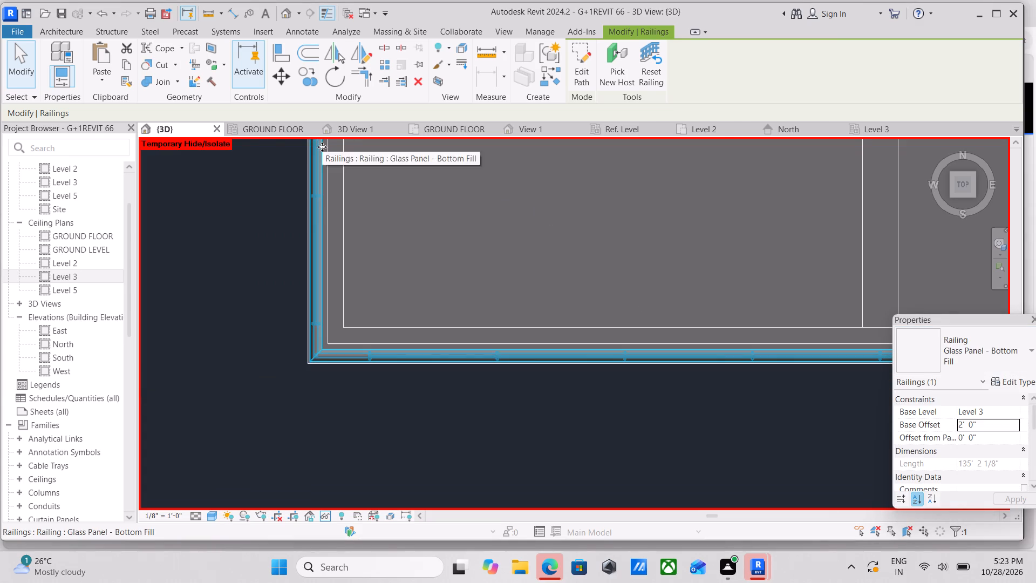
{"action": "scroll", "coordinate": [540, 308], "scroll_direction": "down", "scroll_amount": 3}
{"action": "middle_click_drag", "start_coordinate": [540, 308], "coordinate": [537, 371]}
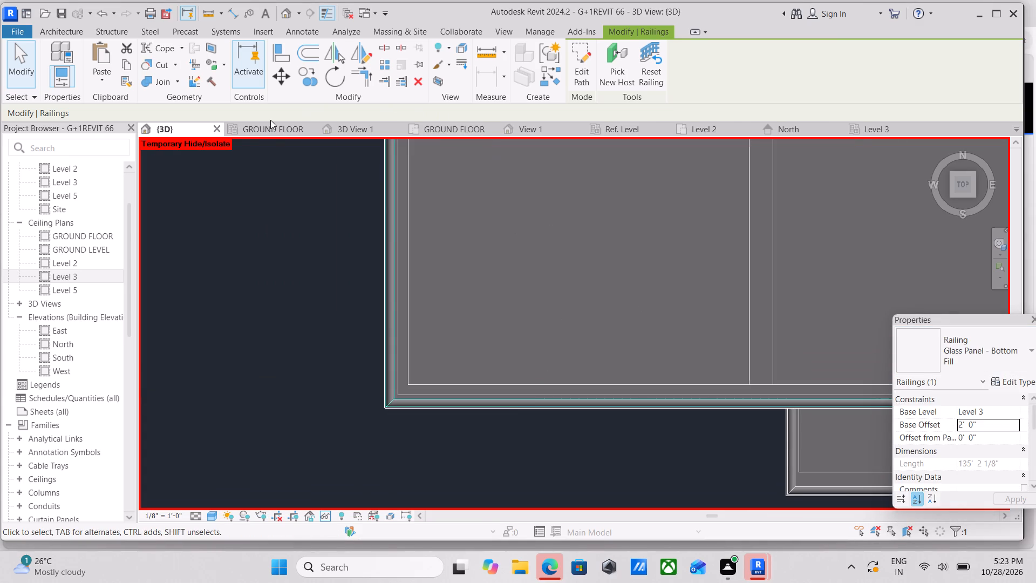
{"action": "scroll", "coordinate": [563, 209], "scroll_direction": "down", "scroll_amount": 3}
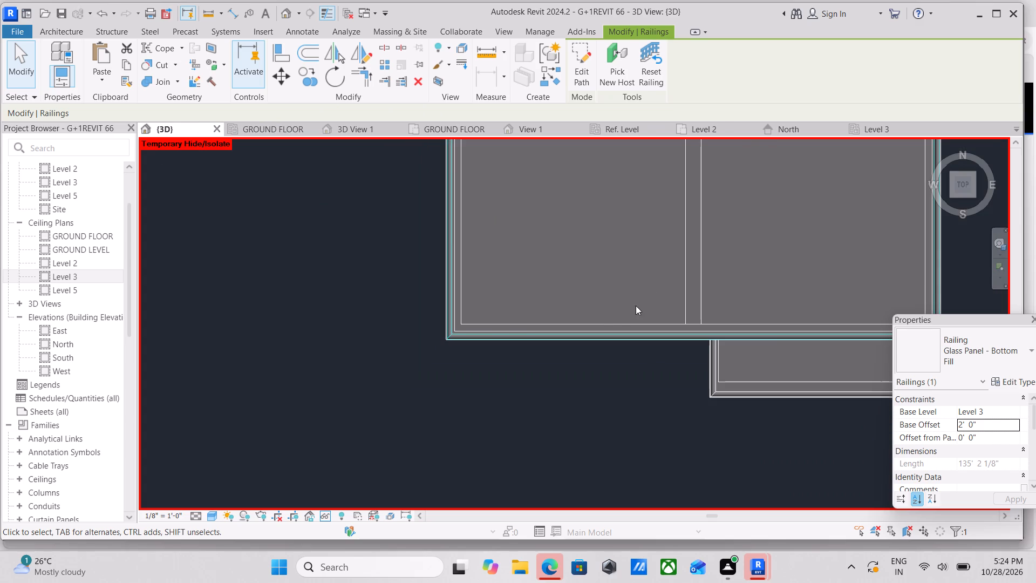
{"action": "middle_click_drag", "start_coordinate": [608, 304], "coordinate": [717, 150], "text": "shift"}
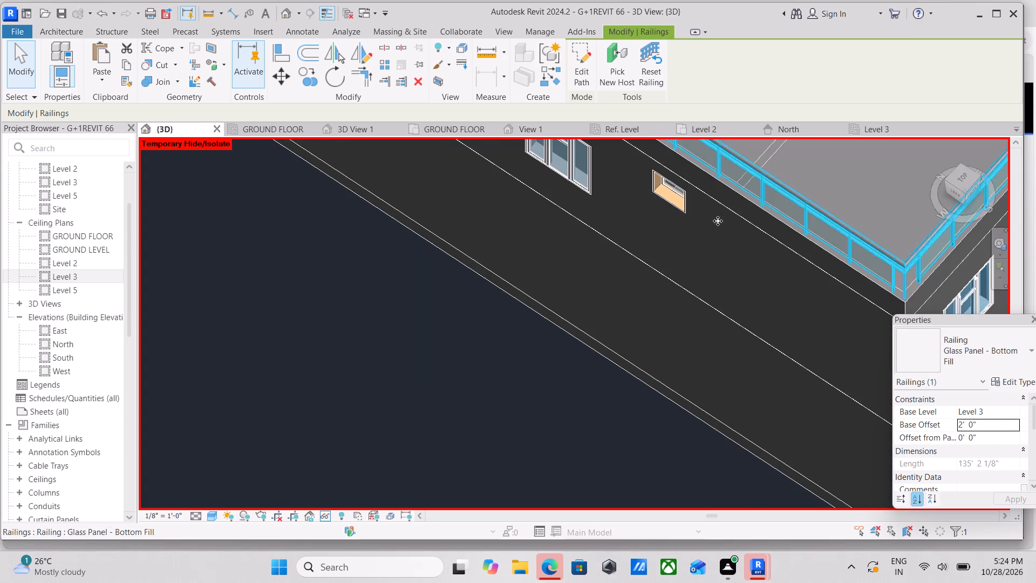
{"action": "middle_click_drag", "start_coordinate": [718, 274], "coordinate": [764, 206], "text": "shift"}
{"action": "scroll", "coordinate": [765, 205], "scroll_direction": "up", "scroll_amount": 1}
{"action": "scroll", "coordinate": [768, 202], "scroll_direction": "down", "scroll_amount": 2}
{"action": "middle_click_drag", "start_coordinate": [768, 202], "coordinate": [414, 245]}
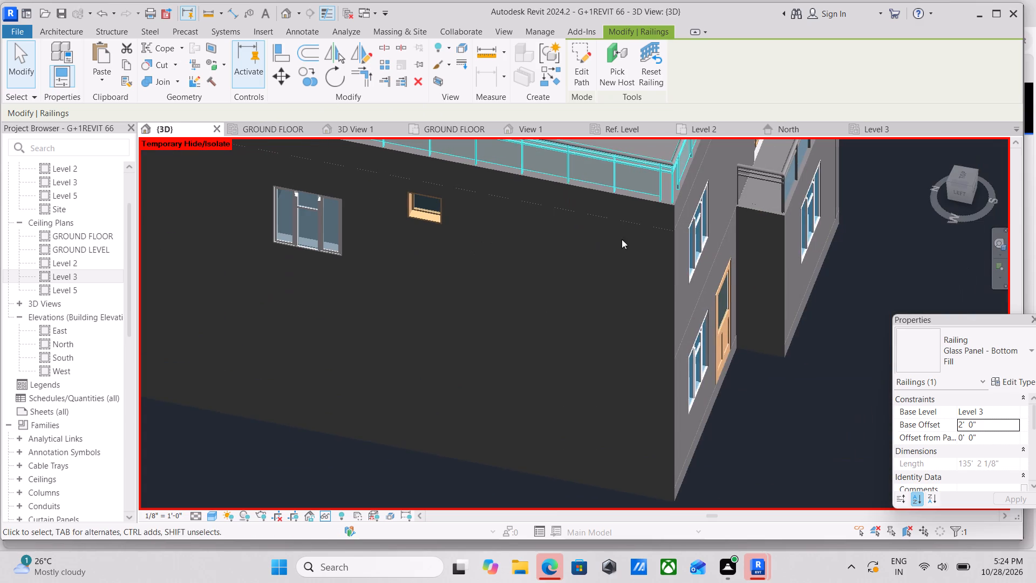
{"action": "scroll", "coordinate": [695, 200], "scroll_direction": "down", "scroll_amount": 2}
{"action": "middle_click_drag", "start_coordinate": [695, 200], "coordinate": [524, 344]}
{"action": "scroll", "coordinate": [524, 344], "scroll_direction": "up", "scroll_amount": 1}
{"action": "middle_click_drag", "start_coordinate": [586, 270], "coordinate": [531, 214], "text": "shift"}
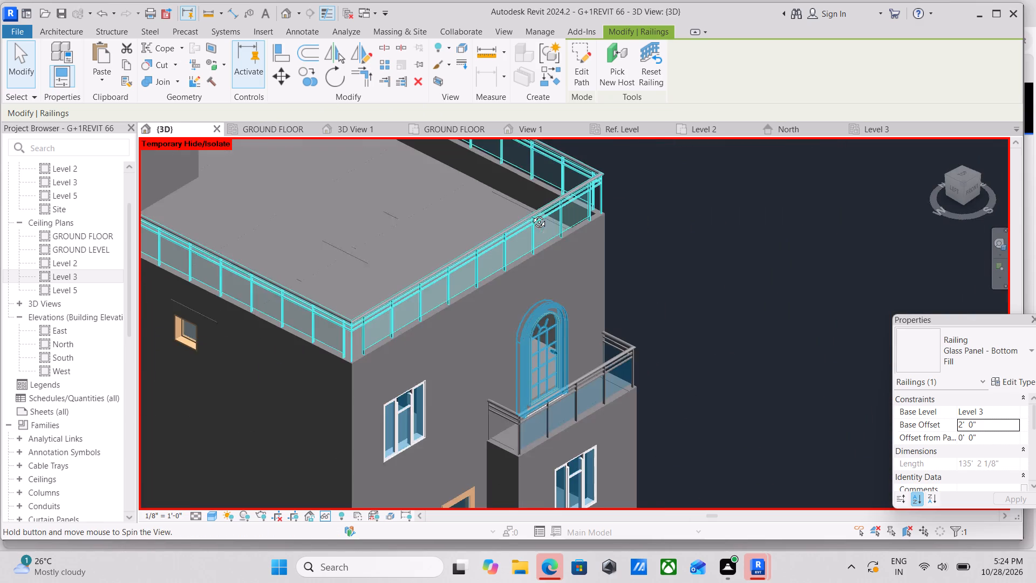
{"action": "scroll", "coordinate": [531, 214], "scroll_direction": "up", "scroll_amount": 1, "text": "shift"}
{"action": "middle_click_drag", "start_coordinate": [531, 214], "coordinate": [554, 212], "text": "shift"}
{"action": "scroll", "coordinate": [605, 262], "scroll_direction": "down", "scroll_amount": 1}
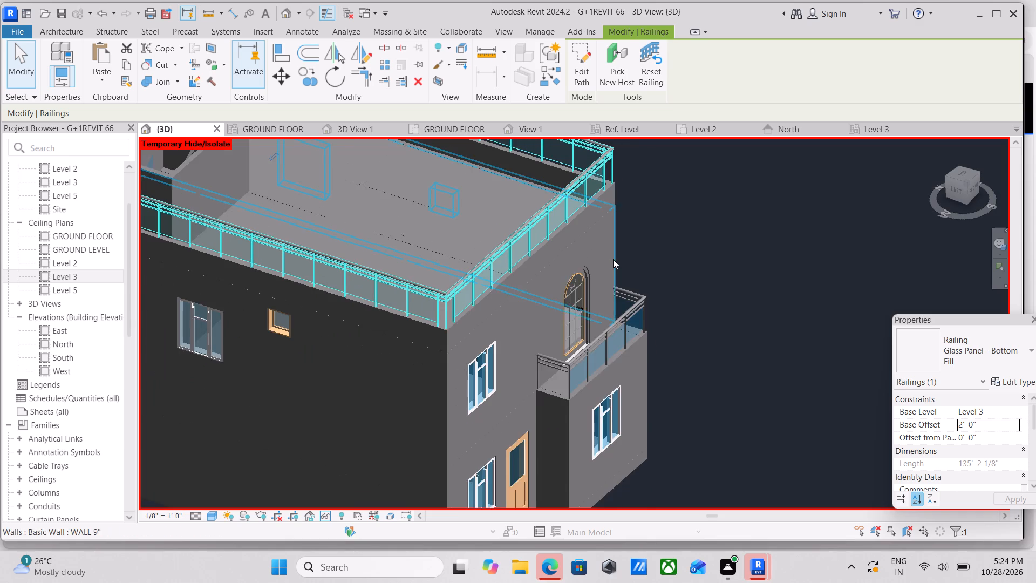
{"action": "key", "text": "Escape"}
{"action": "scroll", "coordinate": [625, 253], "scroll_direction": "down", "scroll_amount": 1}
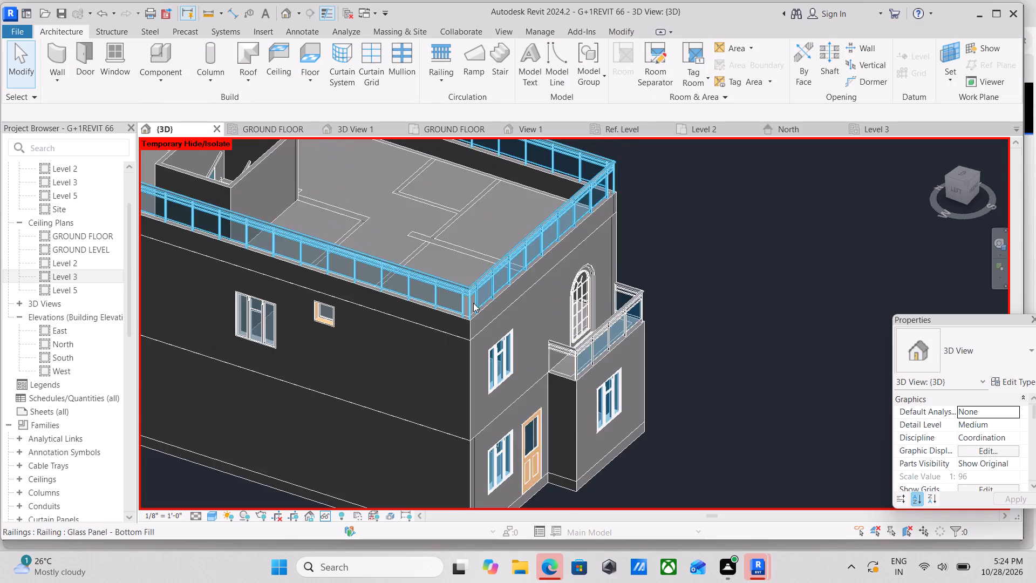
{"action": "middle_click_drag", "start_coordinate": [473, 303], "coordinate": [587, 273]}
{"action": "scroll", "coordinate": [619, 273], "scroll_direction": "down", "scroll_amount": 2}
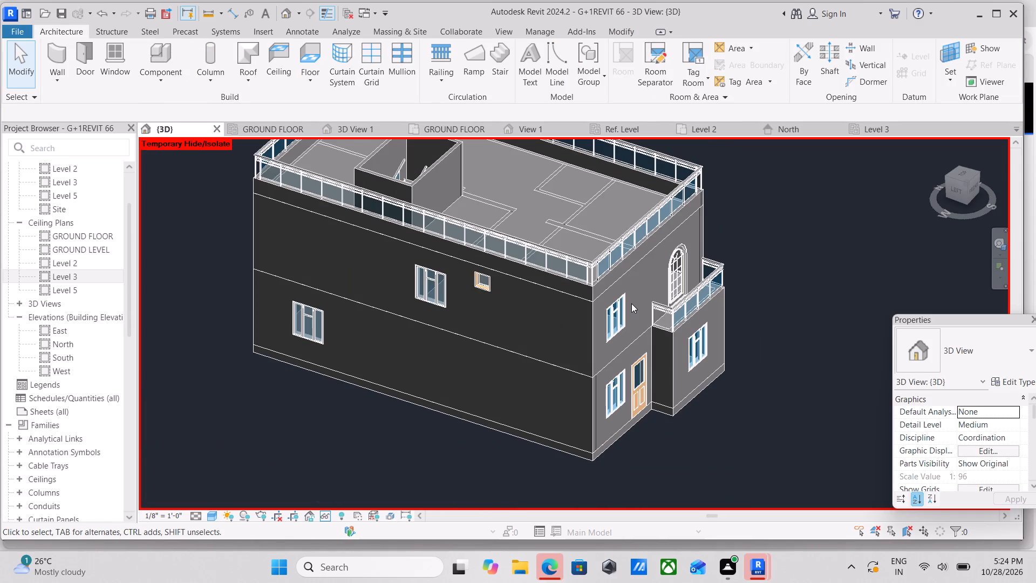
{"action": "middle_click_drag", "start_coordinate": [631, 303], "coordinate": [506, 248], "text": "shift"}
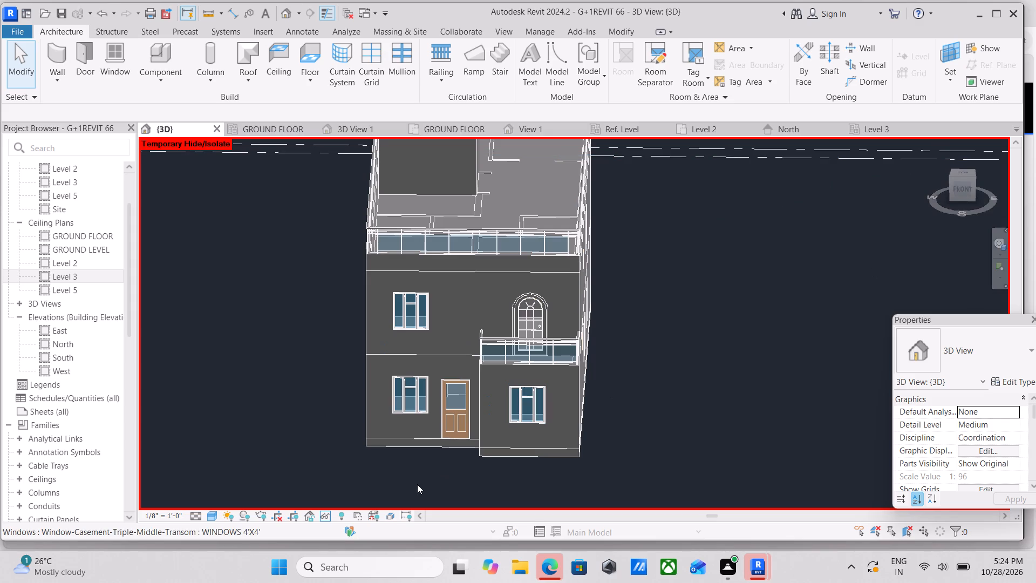
Set the 3D view's visual style to Realistic.
{"action": "left_click", "coordinate": [208, 512]}
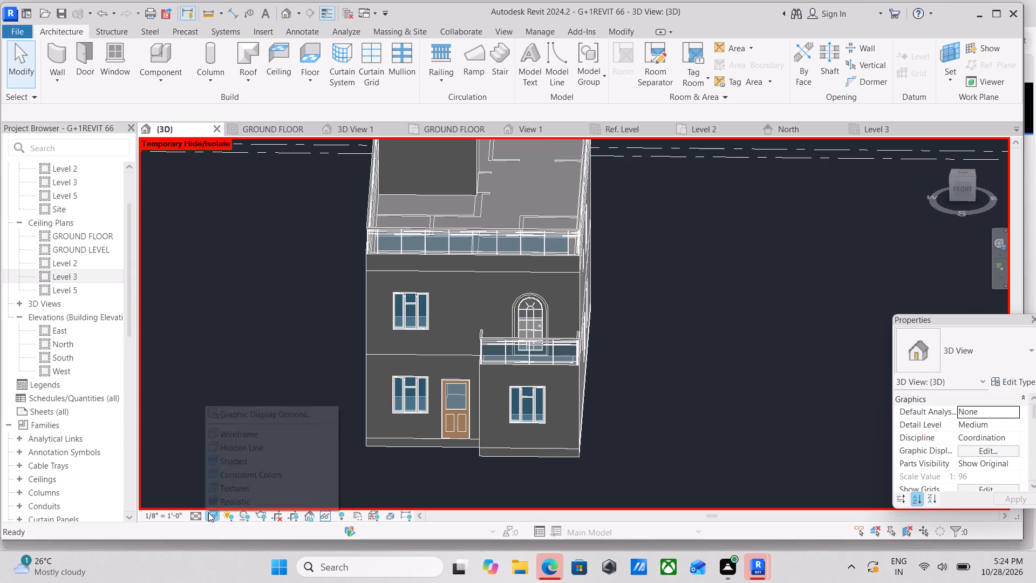
{"action": "left_click", "coordinate": [232, 504]}
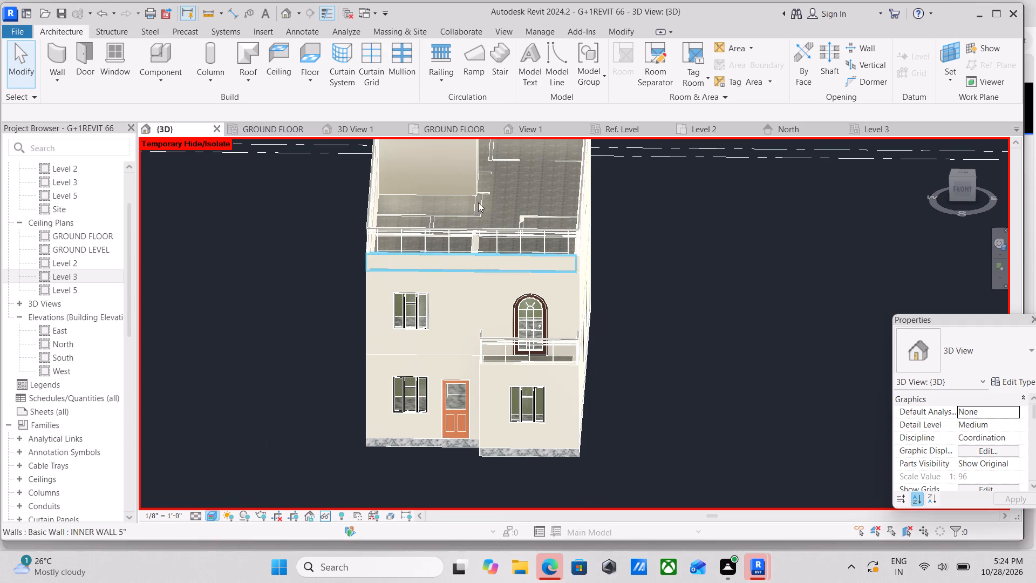
Select the 6" flooring bathroom second lvl floor on Level 3 and set its height offset from level to 2".
{"action": "scroll", "coordinate": [556, 187], "scroll_direction": "up", "scroll_amount": 8}
{"action": "scroll", "coordinate": [429, 326], "scroll_direction": "up", "scroll_amount": 3}
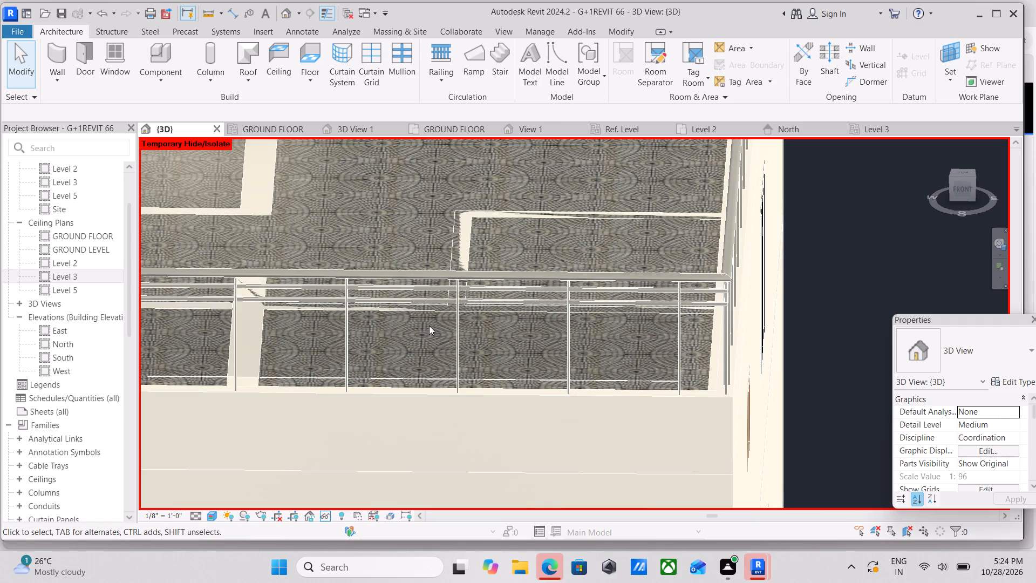
{"action": "scroll", "coordinate": [429, 326], "scroll_direction": "down", "scroll_amount": 3}
{"action": "key", "text": "Escape"}
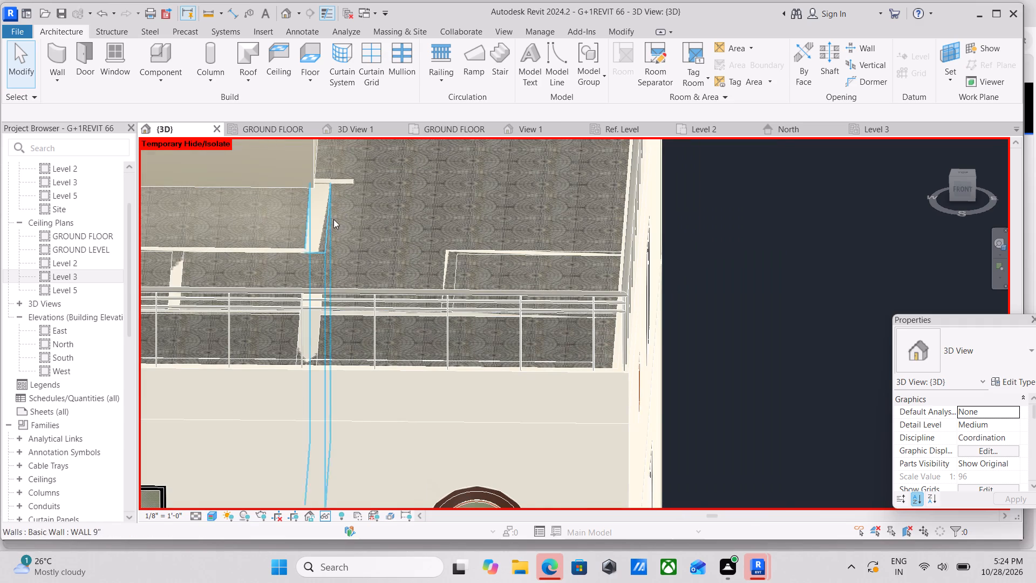
{"action": "scroll", "coordinate": [353, 210], "scroll_direction": "down", "scroll_amount": 1}
{"action": "middle_click_drag", "start_coordinate": [353, 210], "coordinate": [614, 241]}
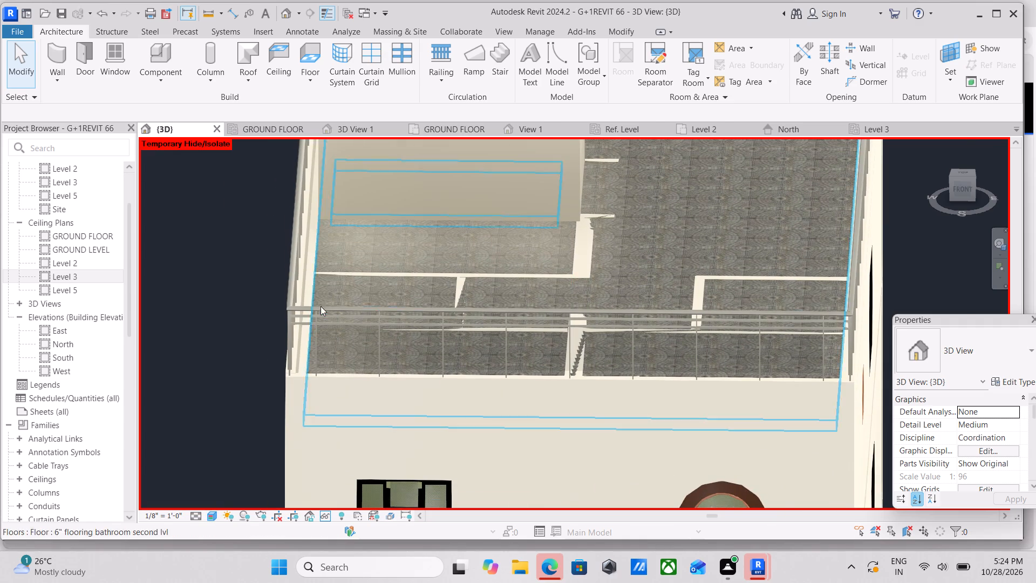
{"action": "scroll", "coordinate": [323, 309], "scroll_direction": "up", "scroll_amount": 2}
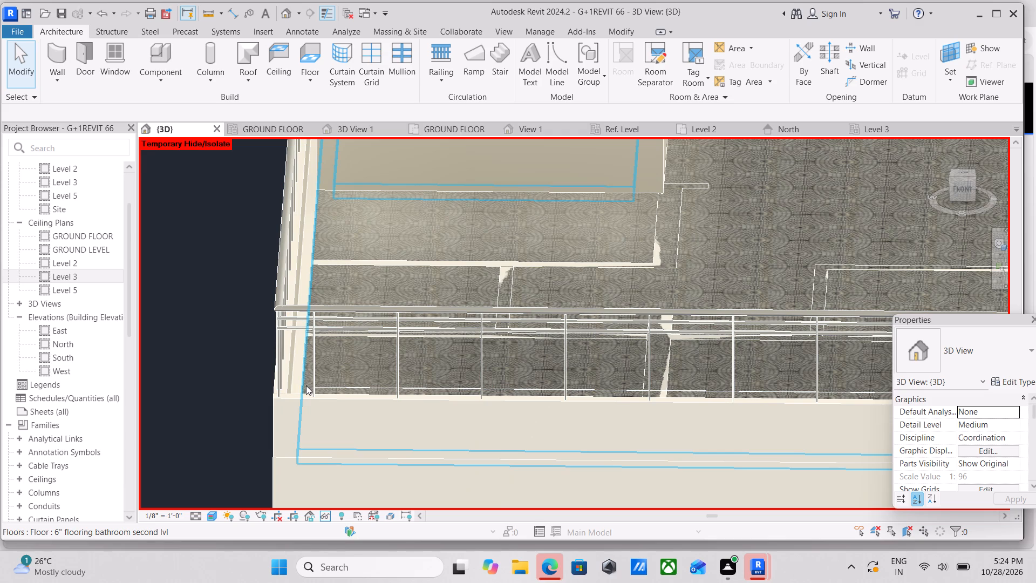
{"action": "left_click", "coordinate": [306, 385]}
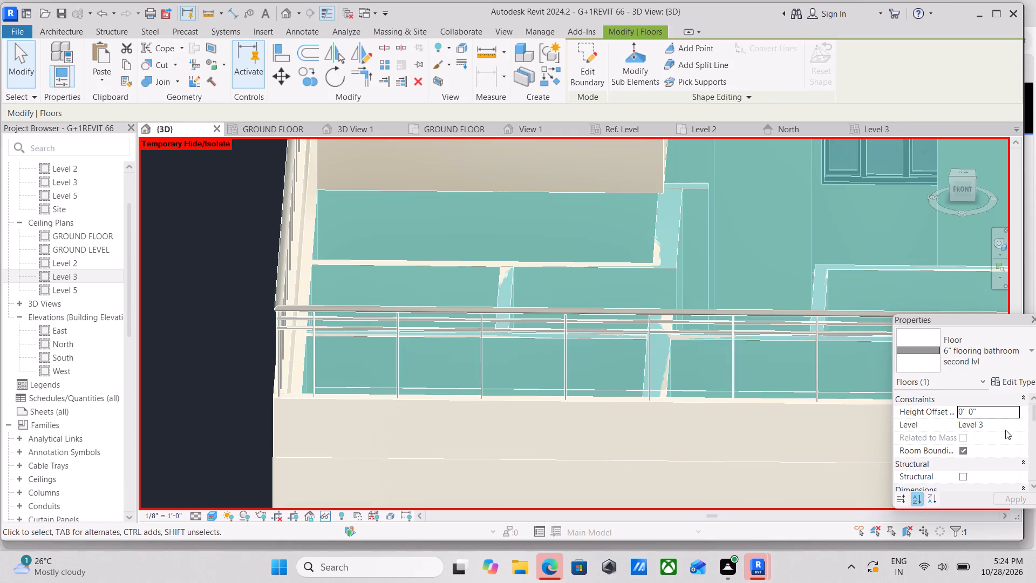
{"action": "left_click", "coordinate": [999, 408]}
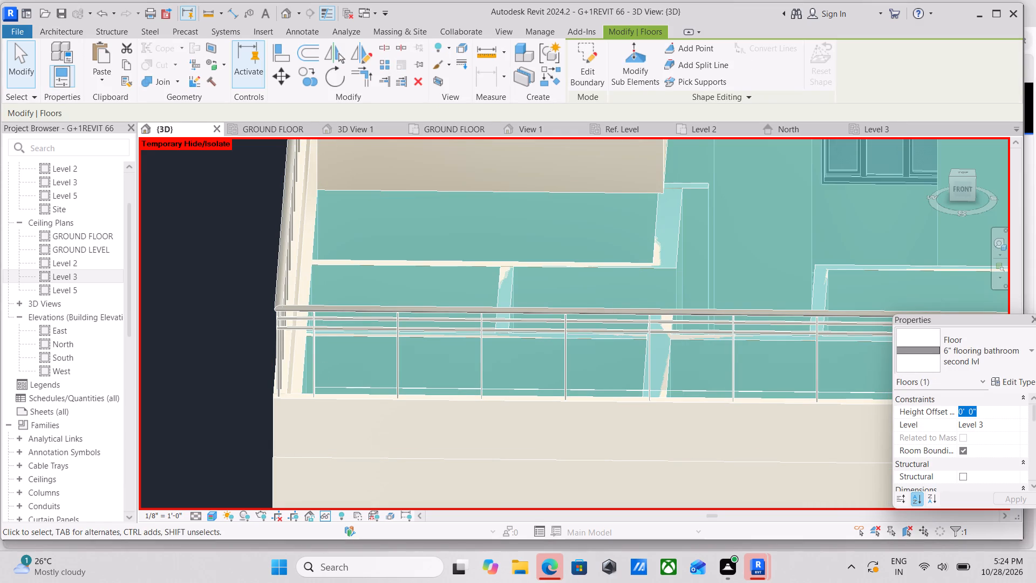
{"action": "key", "text": "2"}
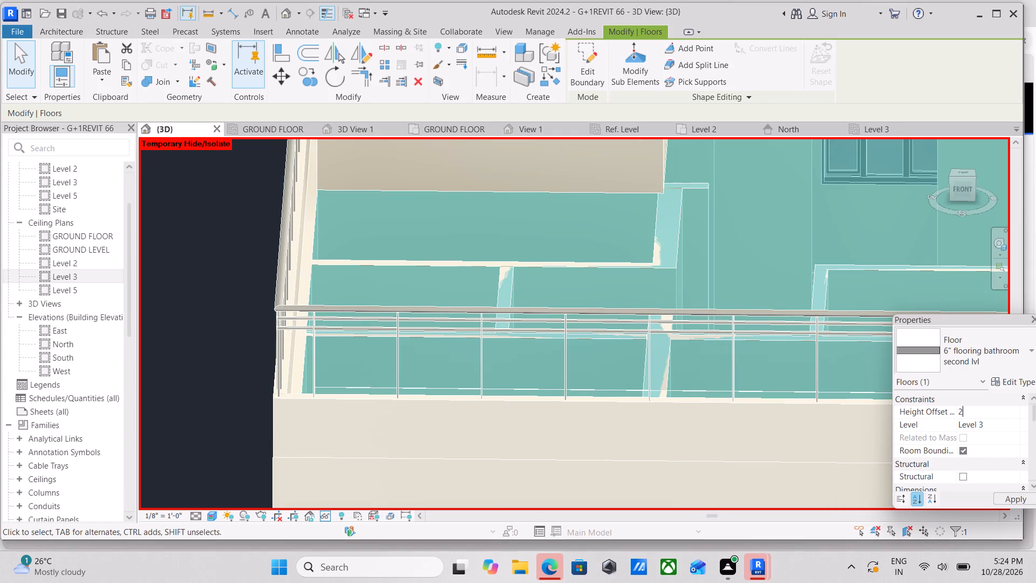
{"action": "key", "text": "shift+quotedbl"}
{"action": "key", "text": "Return"}
Set the Level 3 roof floor's height offset from level to 4".
{"action": "left_click", "coordinate": [995, 410]}
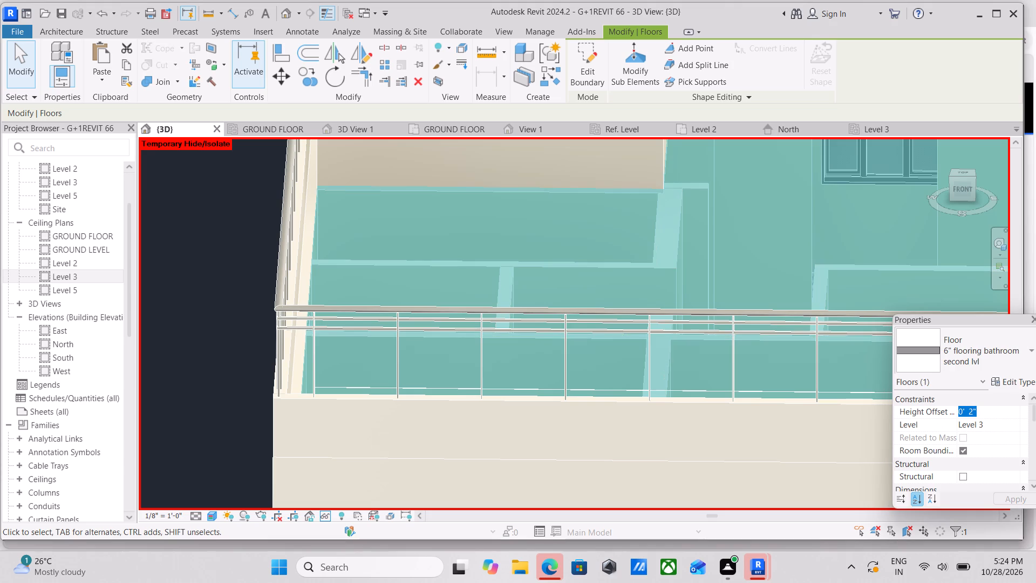
{"action": "key", "text": "4"}
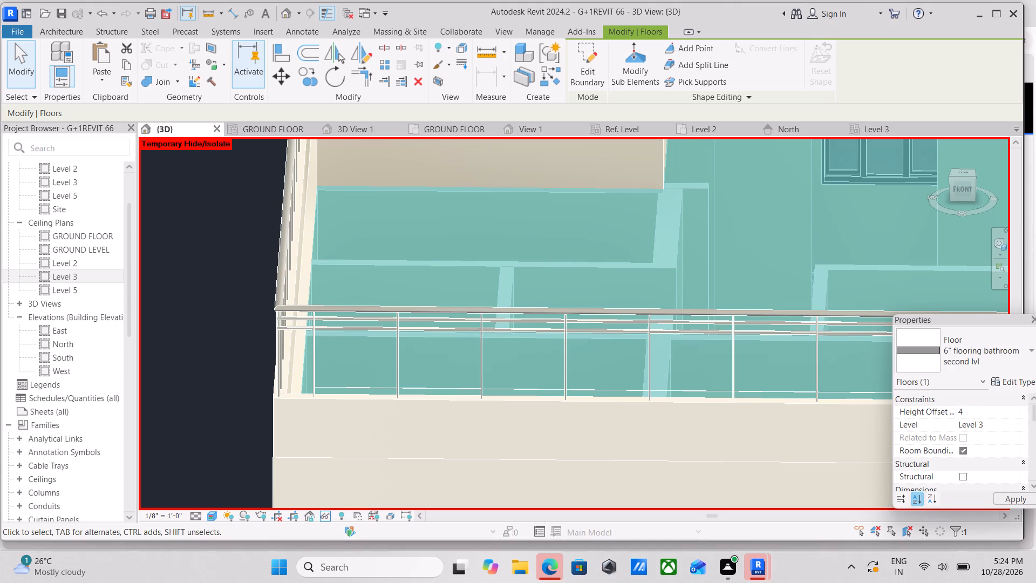
{"action": "key", "text": "shift+quotedbl"}
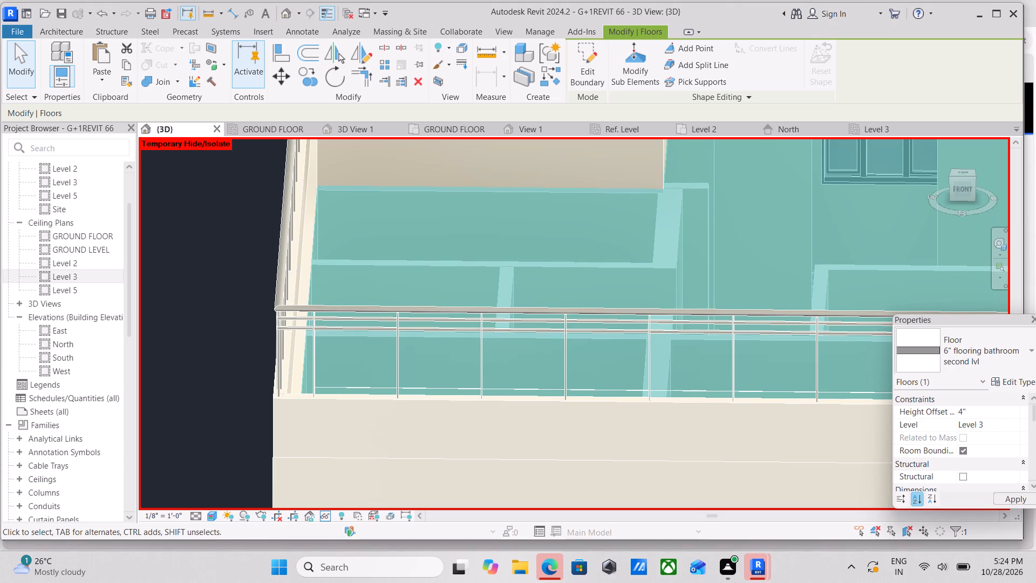
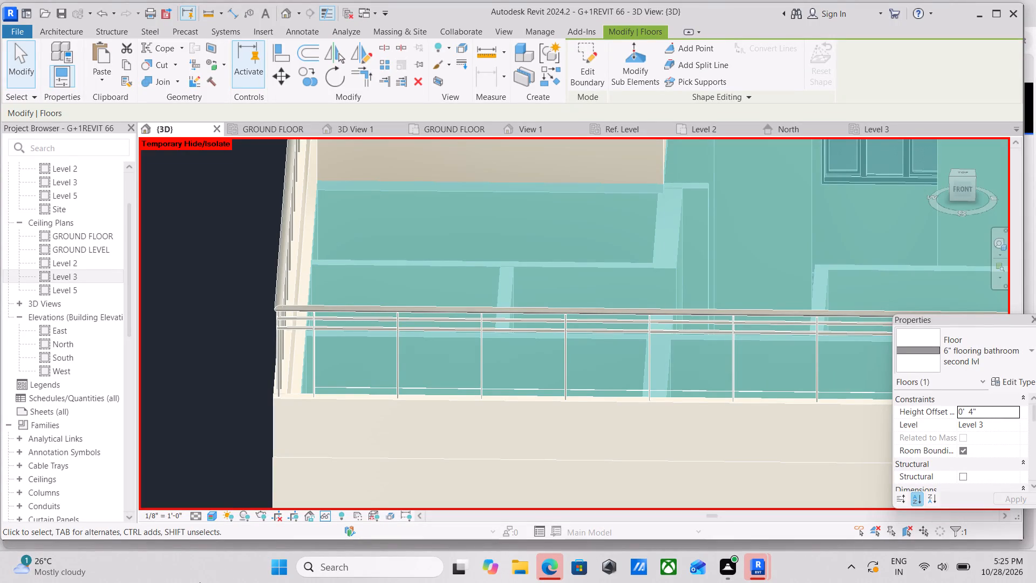
Deselect the roof floor and examine its surface against the parapets and railing from several sides.
{"action": "key", "text": "Escape"}
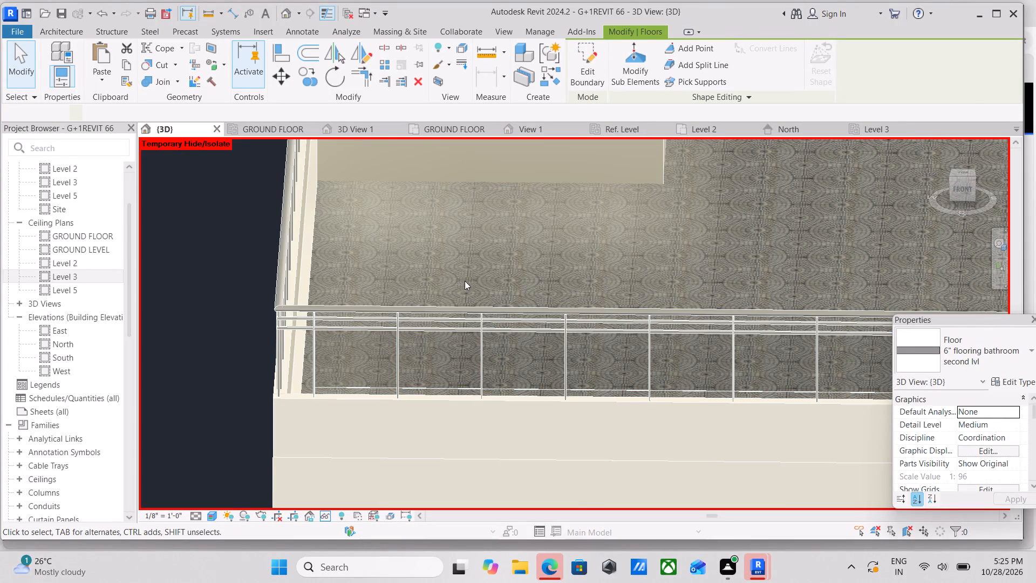
{"action": "scroll", "coordinate": [468, 282], "scroll_direction": "down", "scroll_amount": 3}
{"action": "middle_click_drag", "start_coordinate": [572, 279], "coordinate": [401, 340], "text": "shift"}
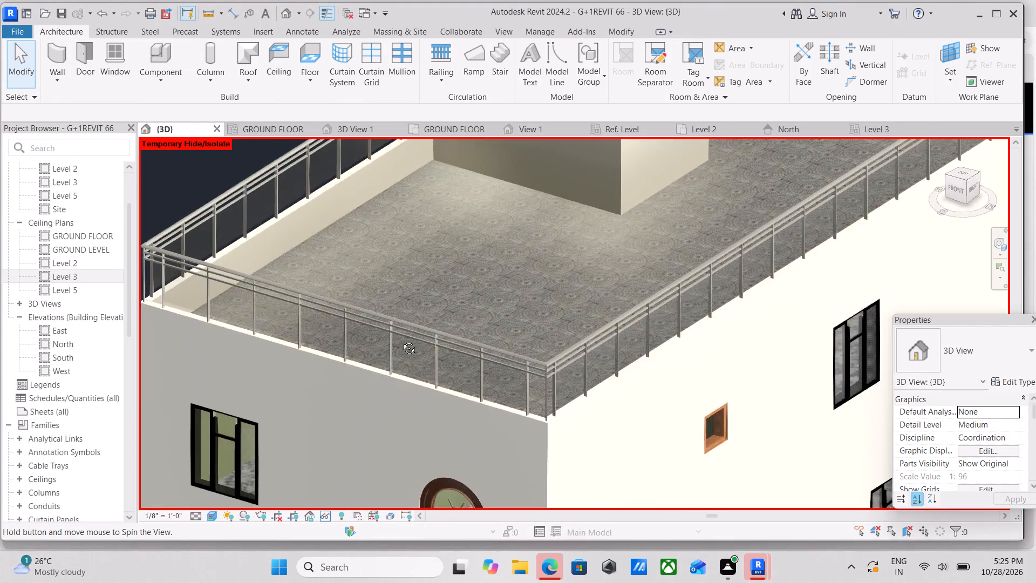
{"action": "middle_click_drag", "start_coordinate": [401, 340], "coordinate": [403, 340], "text": "shift"}
{"action": "middle_click_drag", "start_coordinate": [514, 287], "coordinate": [473, 377]}
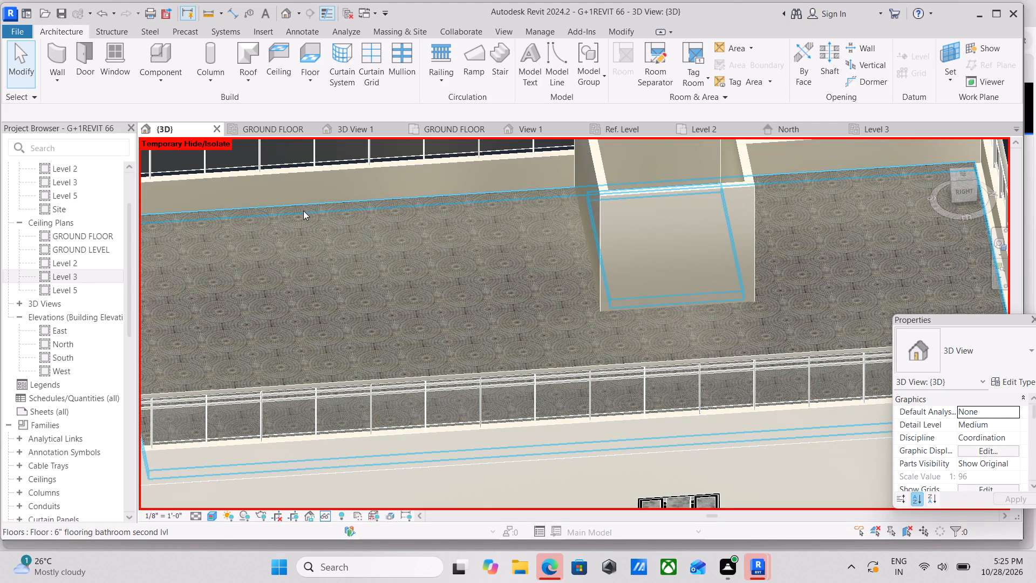
{"action": "middle_click_drag", "start_coordinate": [206, 313], "coordinate": [578, 256]}
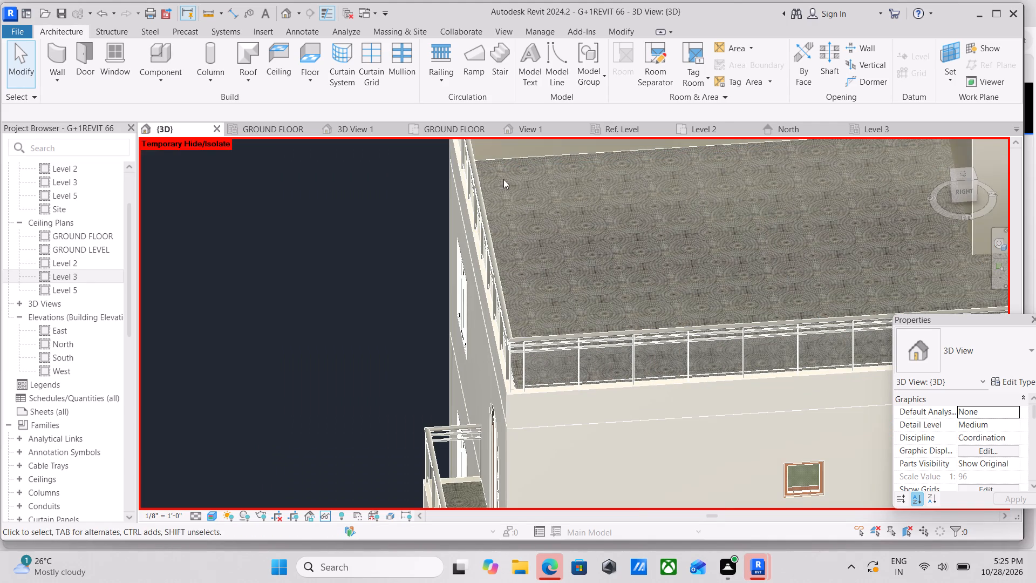
{"action": "scroll", "coordinate": [486, 158], "scroll_direction": "up", "scroll_amount": 6}
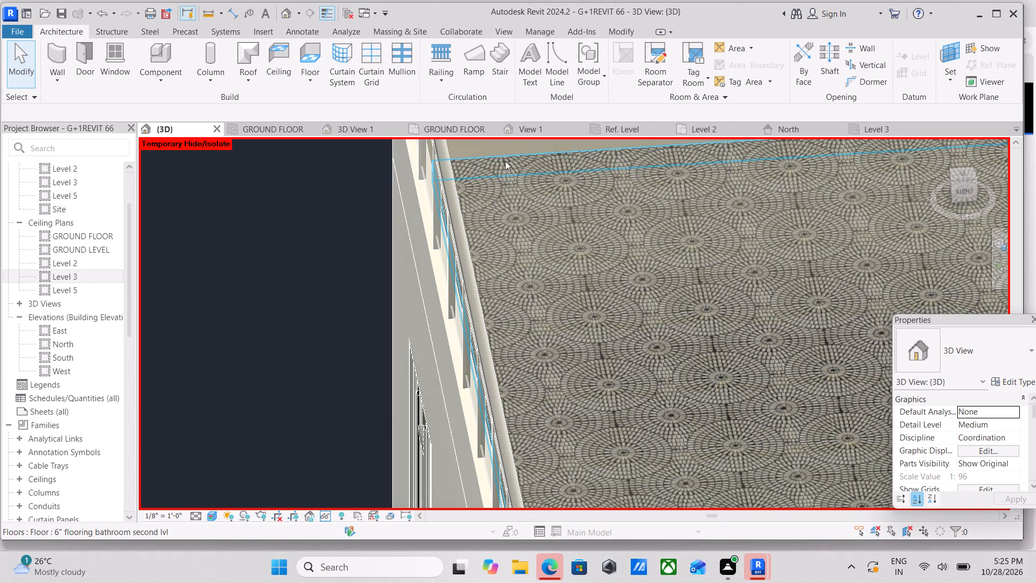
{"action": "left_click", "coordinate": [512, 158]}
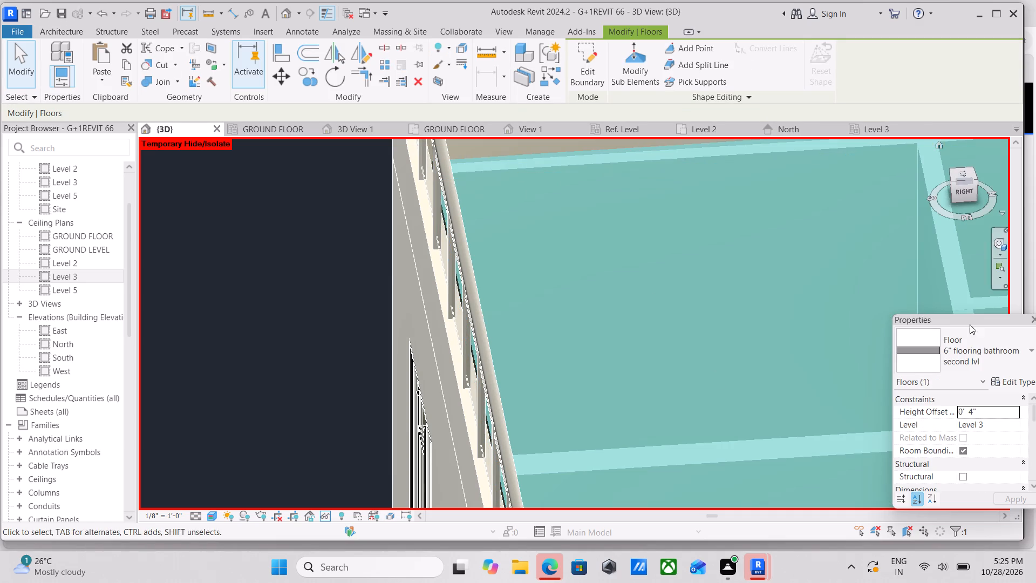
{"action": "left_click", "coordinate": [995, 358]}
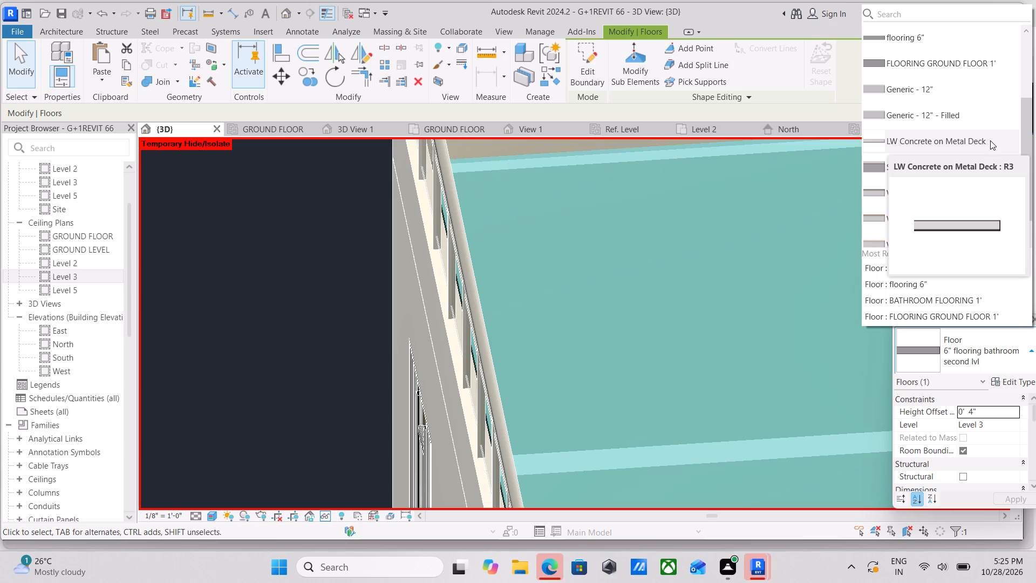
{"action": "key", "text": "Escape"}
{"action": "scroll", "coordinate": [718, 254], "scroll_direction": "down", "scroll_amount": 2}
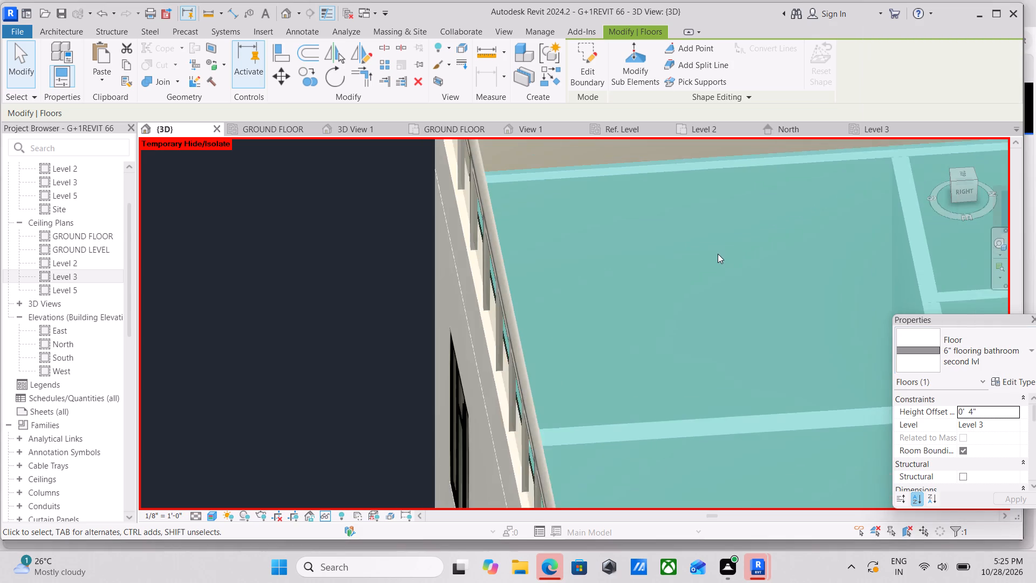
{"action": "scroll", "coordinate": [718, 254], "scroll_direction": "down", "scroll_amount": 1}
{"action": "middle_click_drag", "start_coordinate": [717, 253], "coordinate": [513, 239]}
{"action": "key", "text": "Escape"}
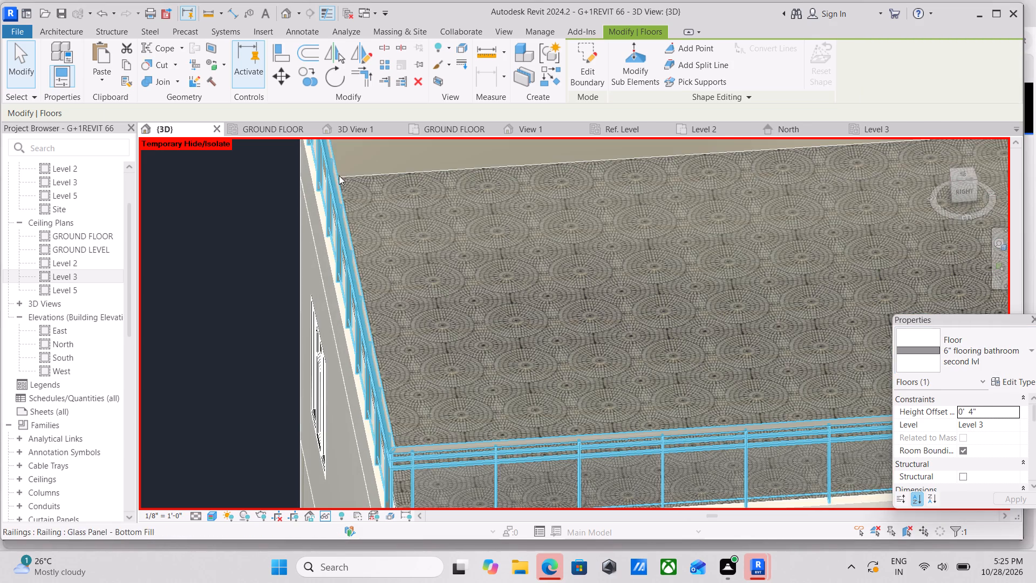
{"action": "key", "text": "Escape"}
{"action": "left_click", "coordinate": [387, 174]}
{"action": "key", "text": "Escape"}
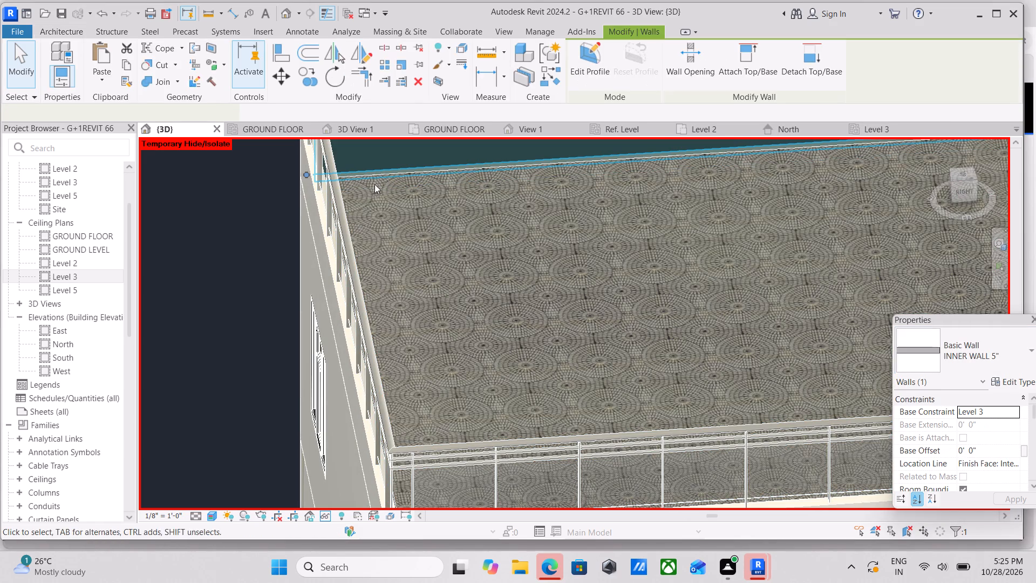
Select the Level 3 roof floor and review the layer structure of its floor type.
{"action": "left_click", "coordinate": [381, 174]}
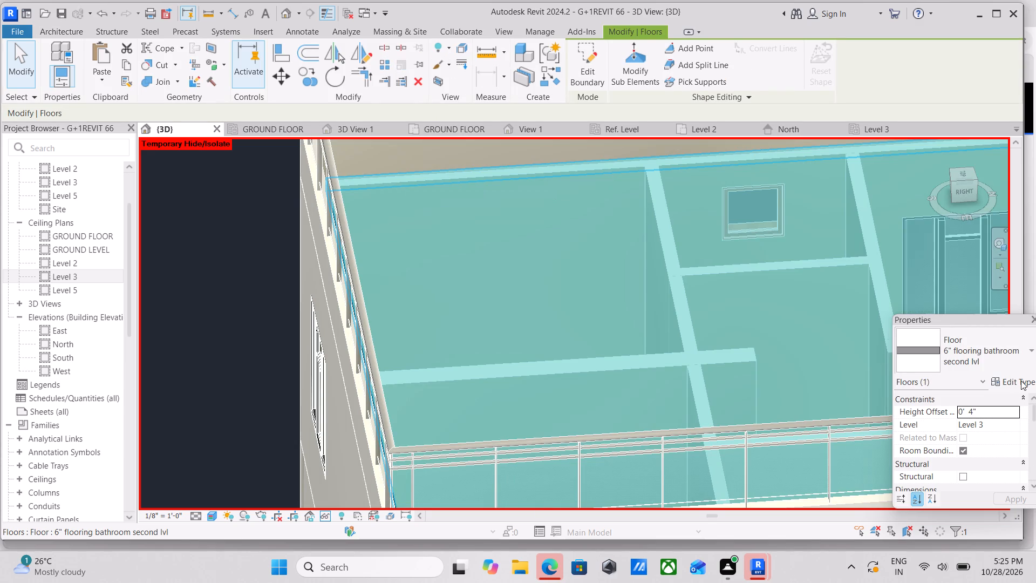
{"action": "left_click", "coordinate": [1023, 383]}
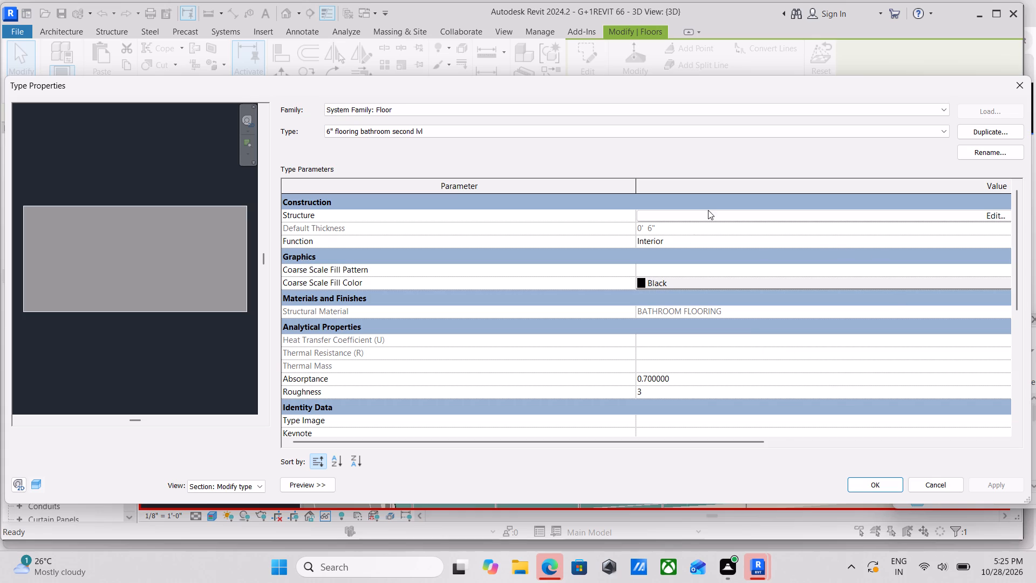
{"action": "left_click", "coordinate": [732, 214]}
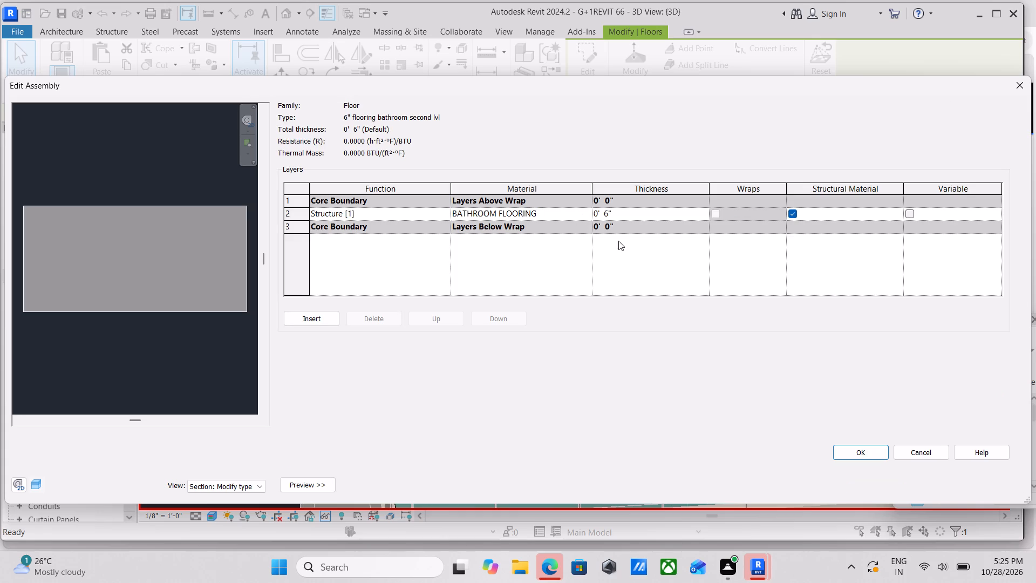
{"action": "left_click", "coordinate": [867, 452]}
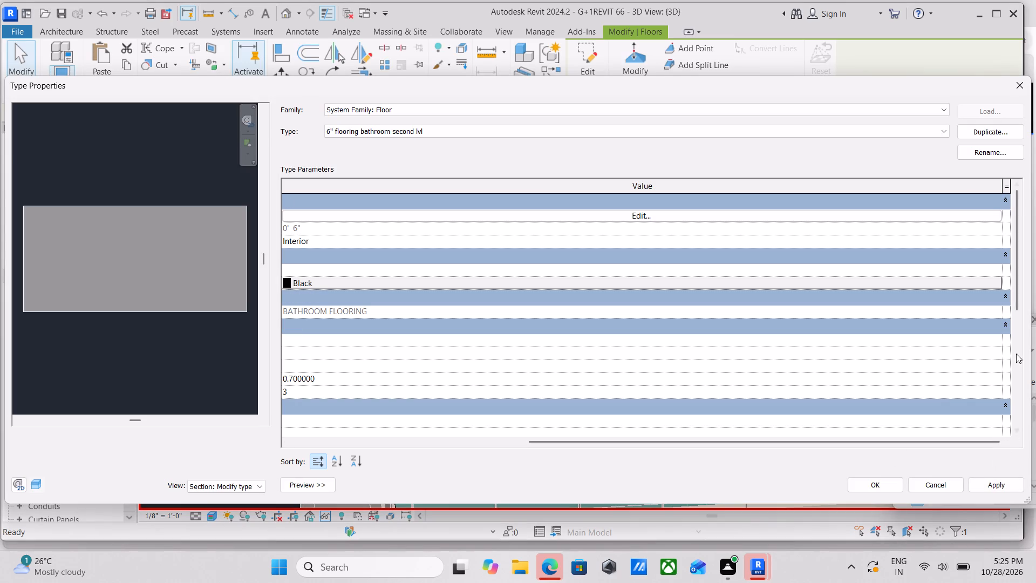
{"action": "left_click", "coordinate": [986, 490]}
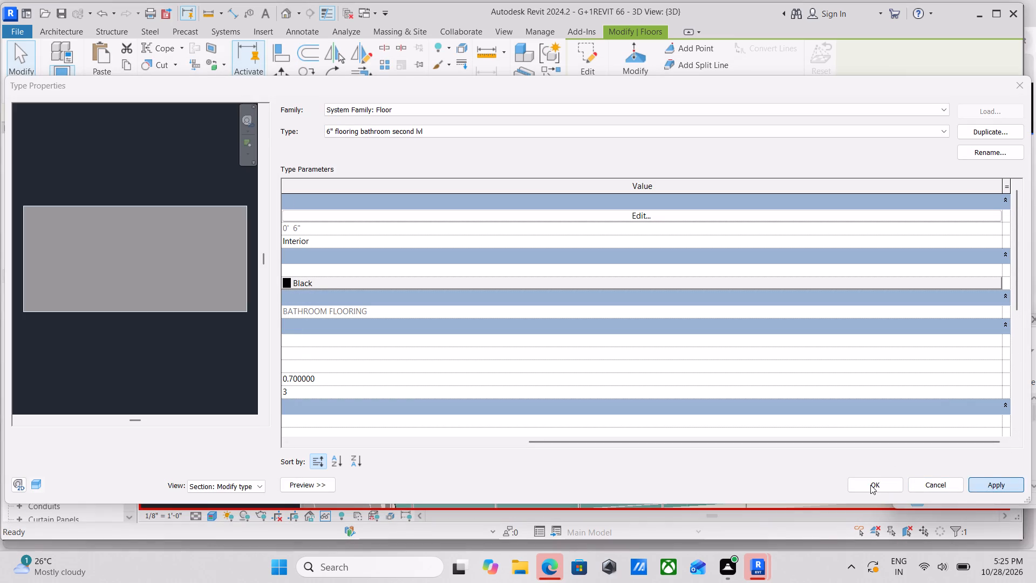
{"action": "left_click", "coordinate": [869, 484]}
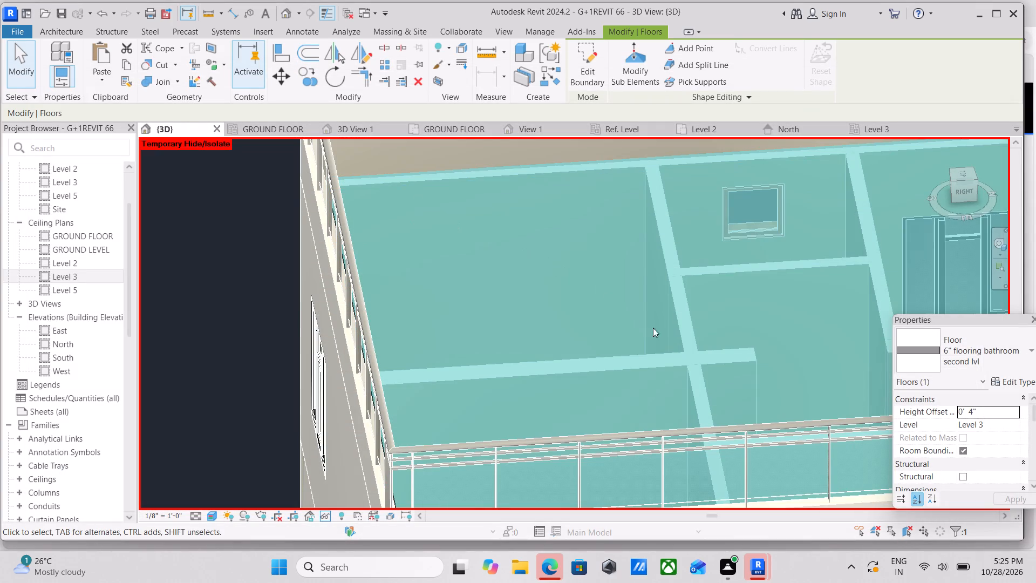
Duplicate the roof floor's type under the name carpet finishing 6".
{"action": "left_click", "coordinate": [1027, 379]}
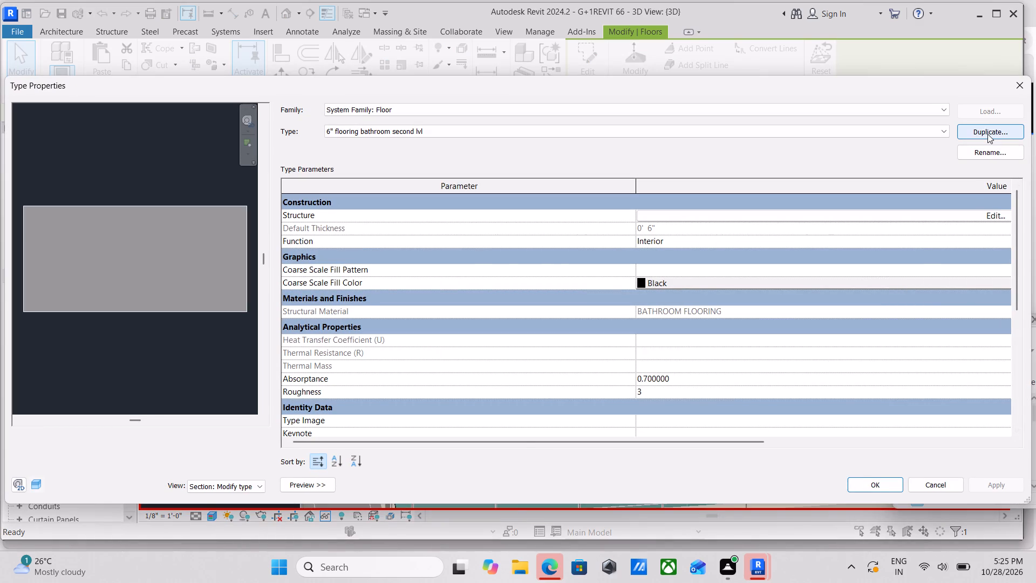
{"action": "left_click", "coordinate": [987, 134]}
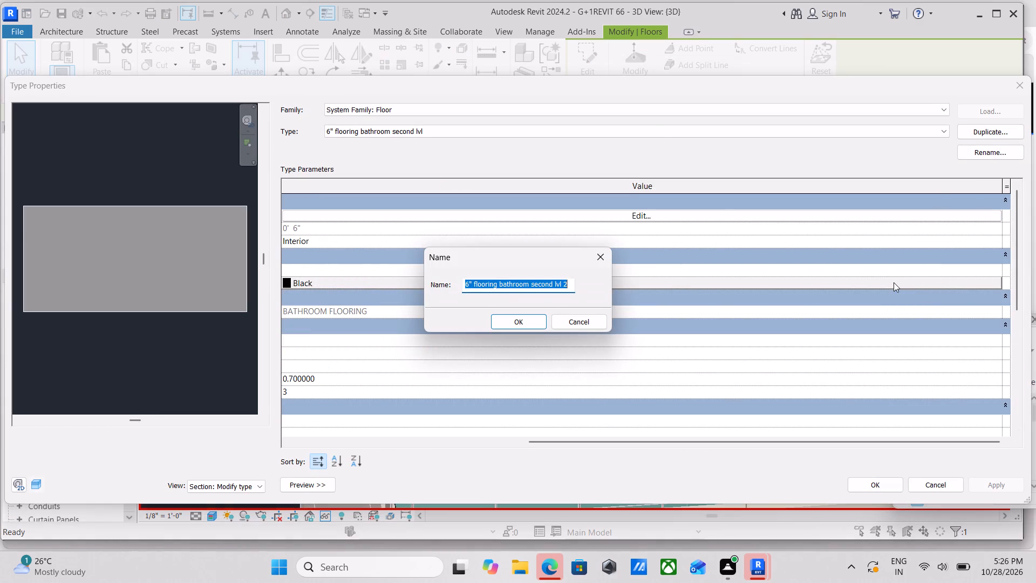
{"action": "key", "text": "BackSpace"}
{"action": "key", "text": "c"}
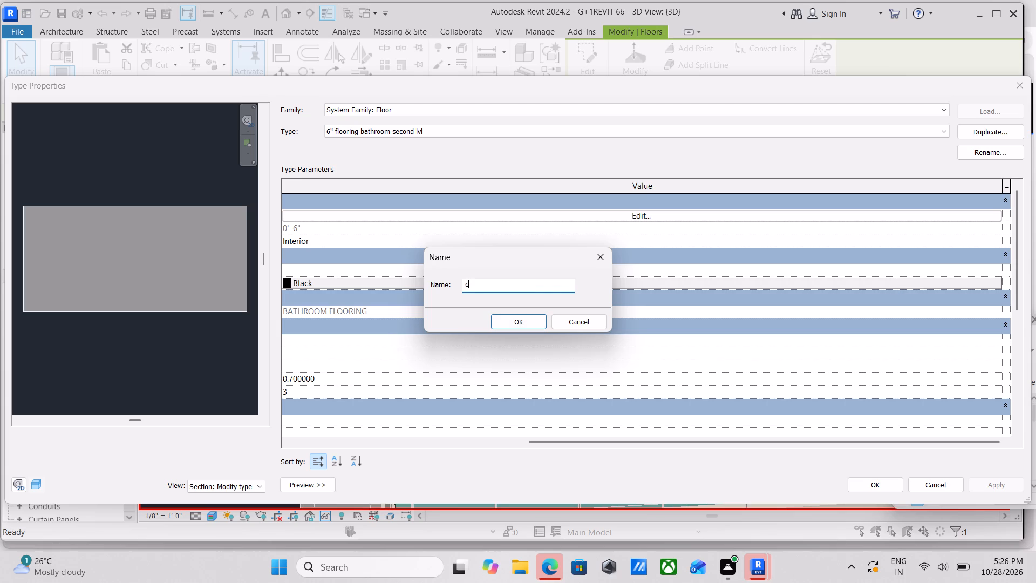
{"action": "key", "text": "r"}
{"action": "key", "text": "BackSpace"}
{"action": "type", "text": "arpet"}
{"action": "key", "text": "space"}
{"action": "type", "text": "fini"}
{"action": "type", "text": "shing"}
{"action": "key", "text": "space"}
{"action": "key", "text": "6"}
{"action": "key", "text": "shift+quotedbl"}
{"action": "left_click", "coordinate": [503, 320]}
Create a new material named CARPET FINISHING for the structure layer of the carpet finishing 6" floor type.
{"action": "left_click", "coordinate": [636, 213]}
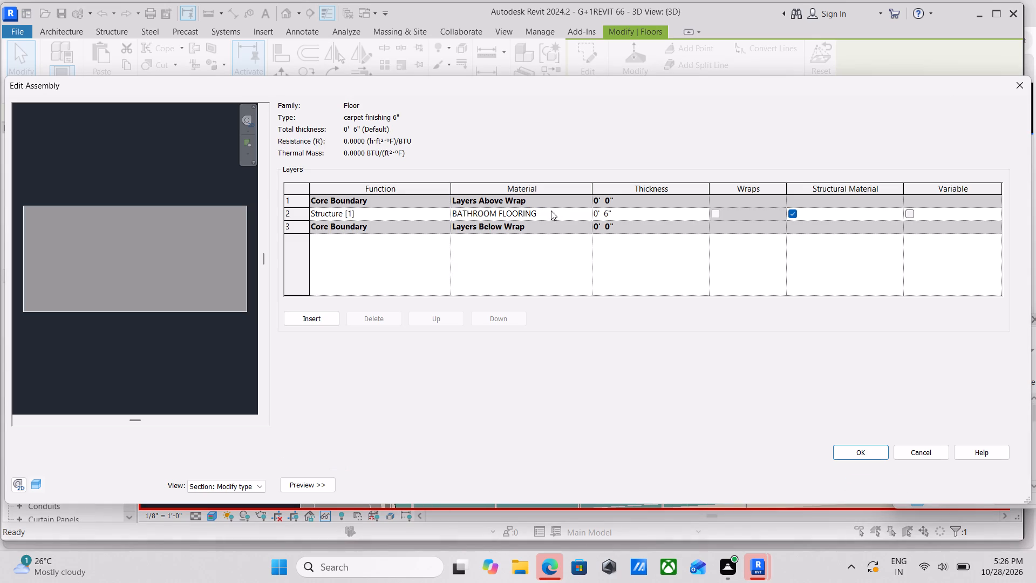
{"action": "left_click", "coordinate": [561, 217]}
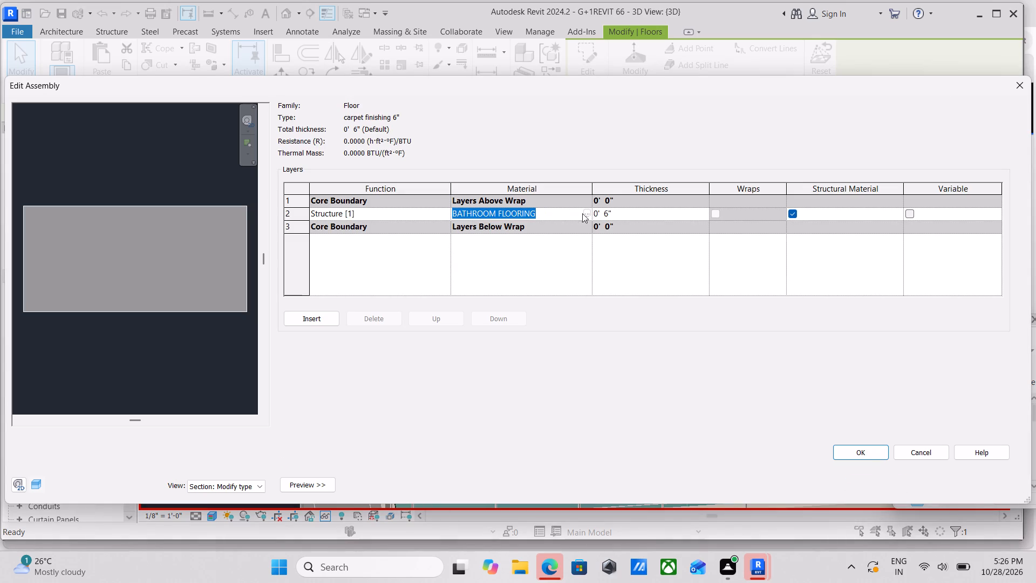
{"action": "left_click", "coordinate": [584, 214]}
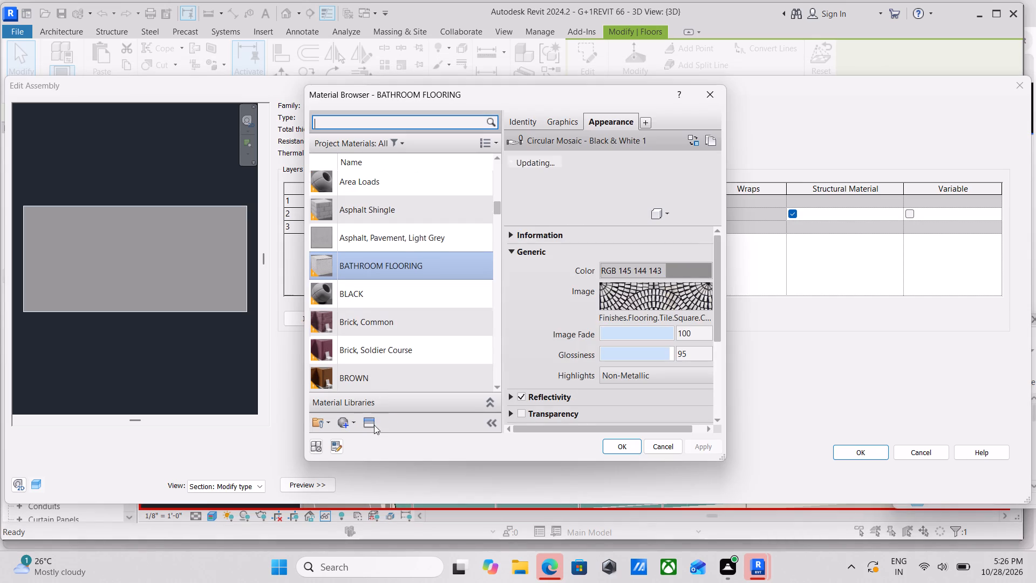
{"action": "left_click", "coordinate": [345, 424]}
{"action": "left_click", "coordinate": [362, 443]}
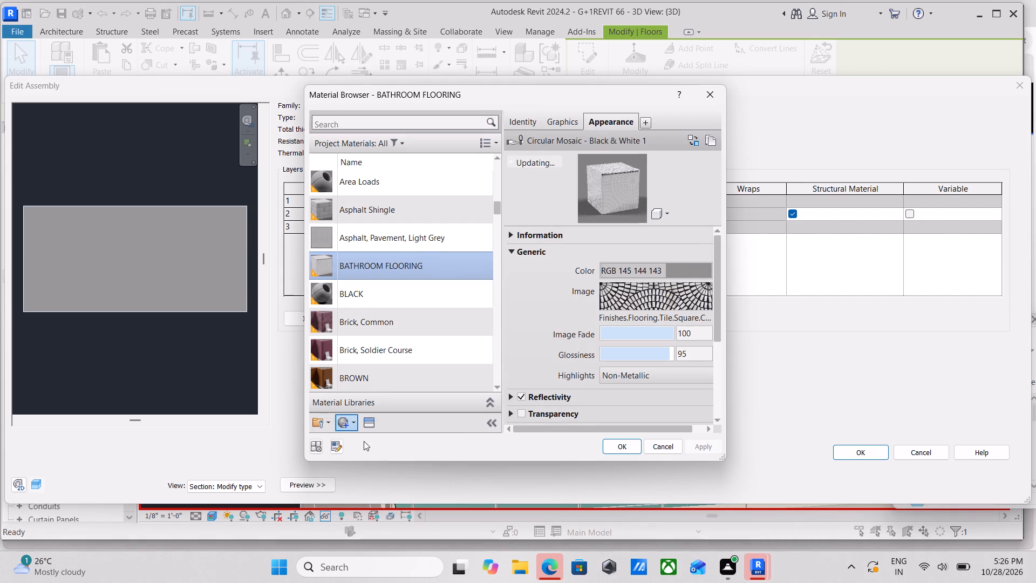
{"action": "right_click", "coordinate": [371, 277]}
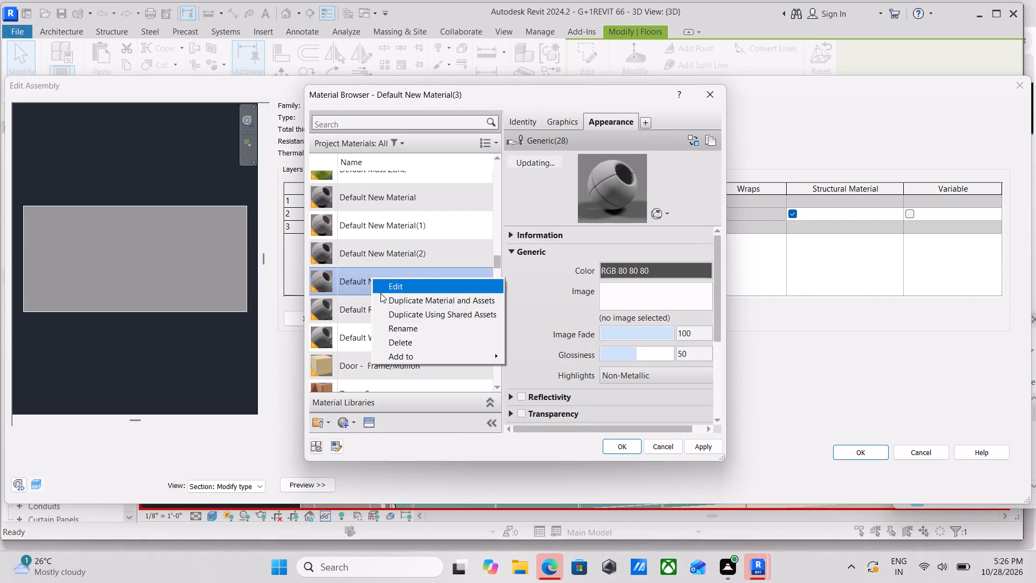
{"action": "left_click", "coordinate": [391, 329]}
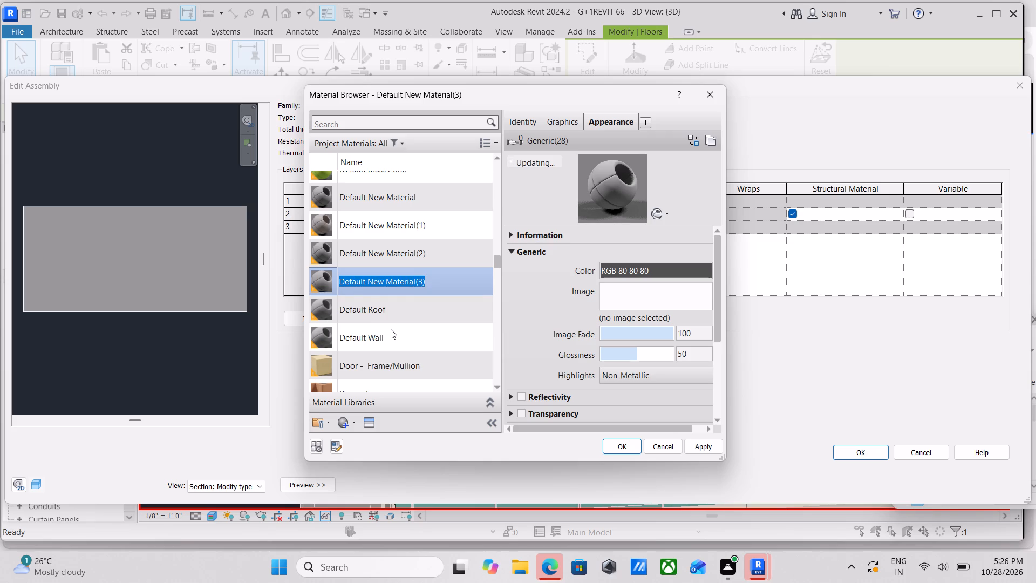
{"action": "type", "text": "car"}
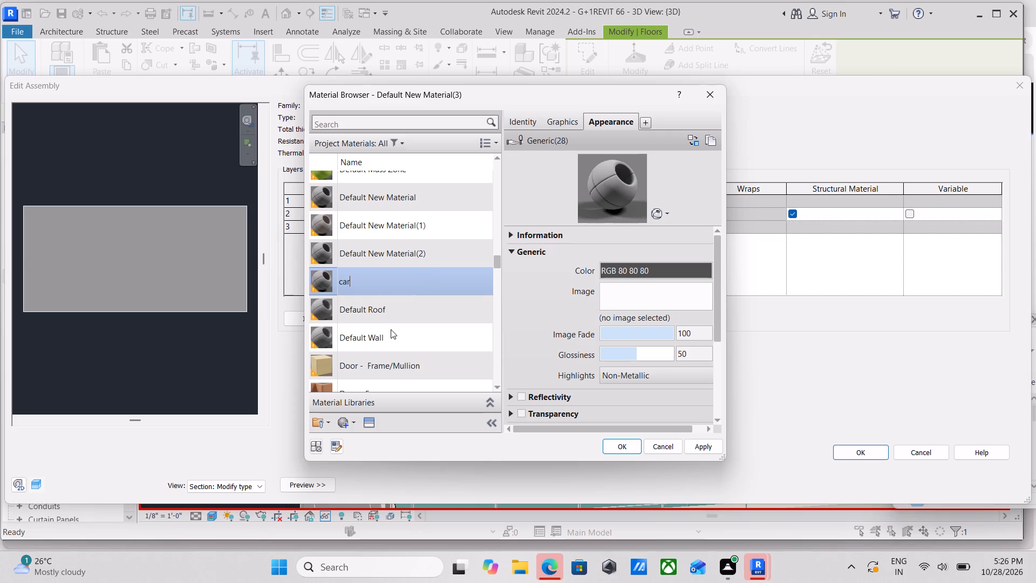
{"action": "key", "text": "BackSpace"}
{"action": "key", "text": "BackSpace"}
{"action": "key", "text": "BackSpace"}
{"action": "type", "text": "CAR"}
{"action": "type", "text": "PET"}
{"action": "key", "text": "space"}
{"action": "type", "text": "FINI"}
{"action": "type", "text": "SHING"}
{"action": "left_click", "coordinate": [439, 282]}
Open the Roofing category of the Appearance Library to choose an appearance asset for the CARPET FINISHING material.
{"action": "left_click", "coordinate": [368, 419]}
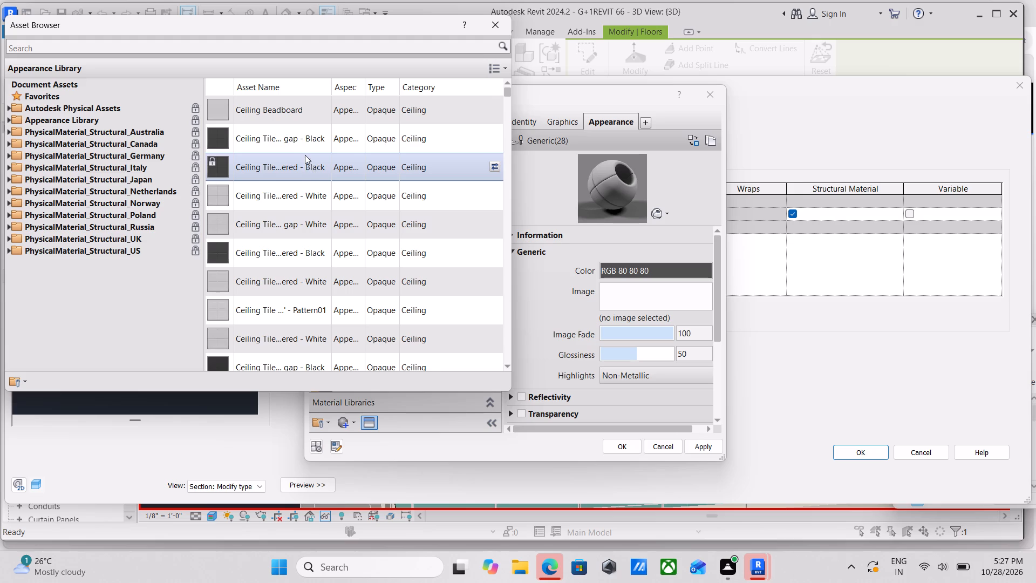
{"action": "left_click", "coordinate": [6, 119]}
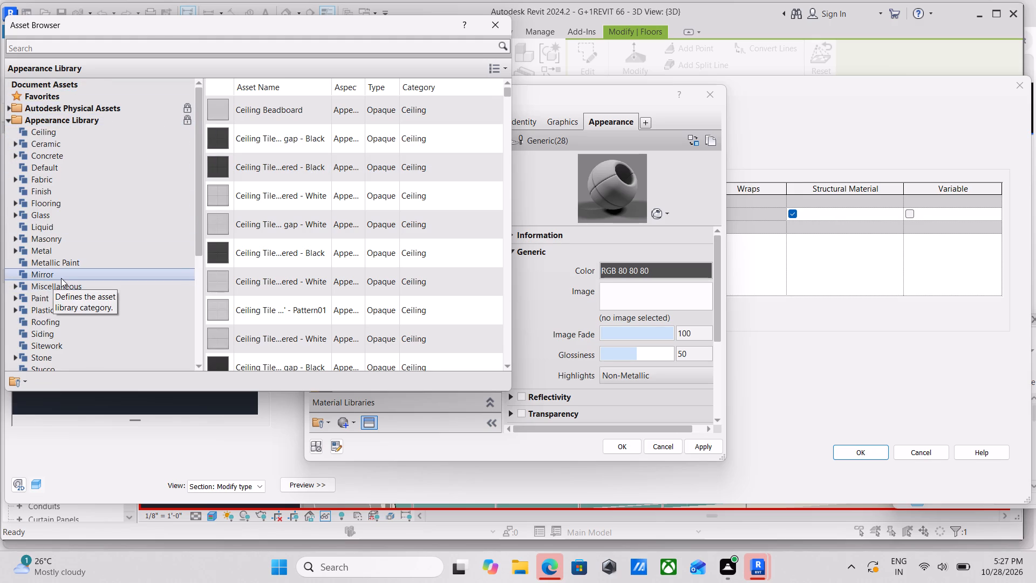
{"action": "scroll", "coordinate": [61, 278], "scroll_direction": "down", "scroll_amount": 1}
{"action": "scroll", "coordinate": [65, 355], "scroll_direction": "down", "scroll_amount": 1}
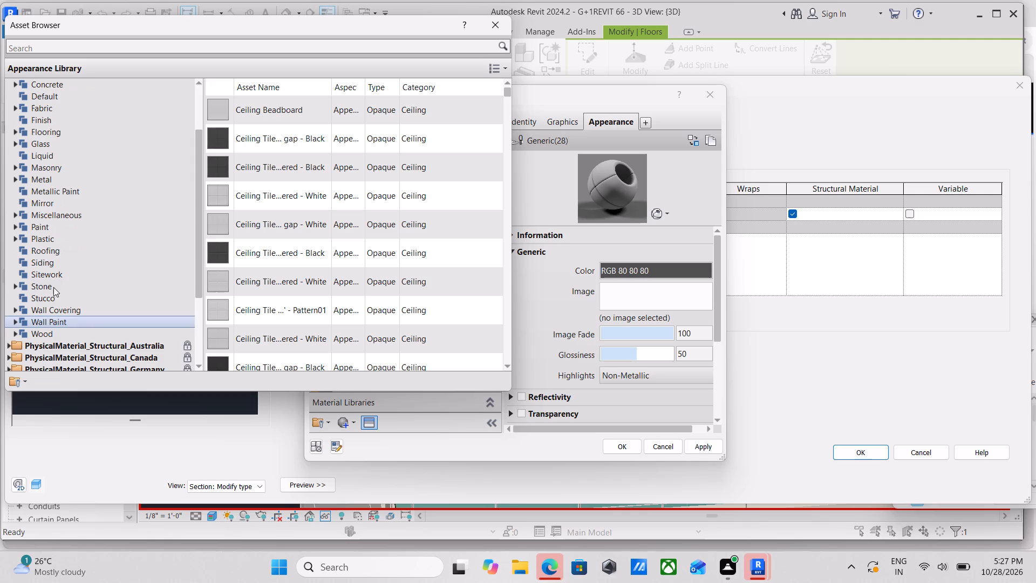
{"action": "left_click", "coordinate": [17, 249]}
{"action": "left_click", "coordinate": [17, 249]}
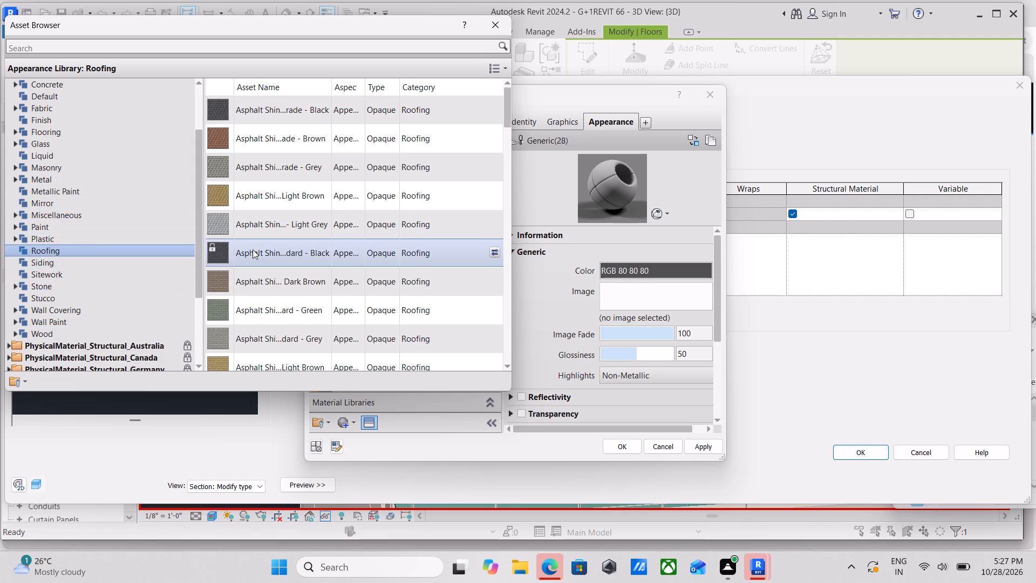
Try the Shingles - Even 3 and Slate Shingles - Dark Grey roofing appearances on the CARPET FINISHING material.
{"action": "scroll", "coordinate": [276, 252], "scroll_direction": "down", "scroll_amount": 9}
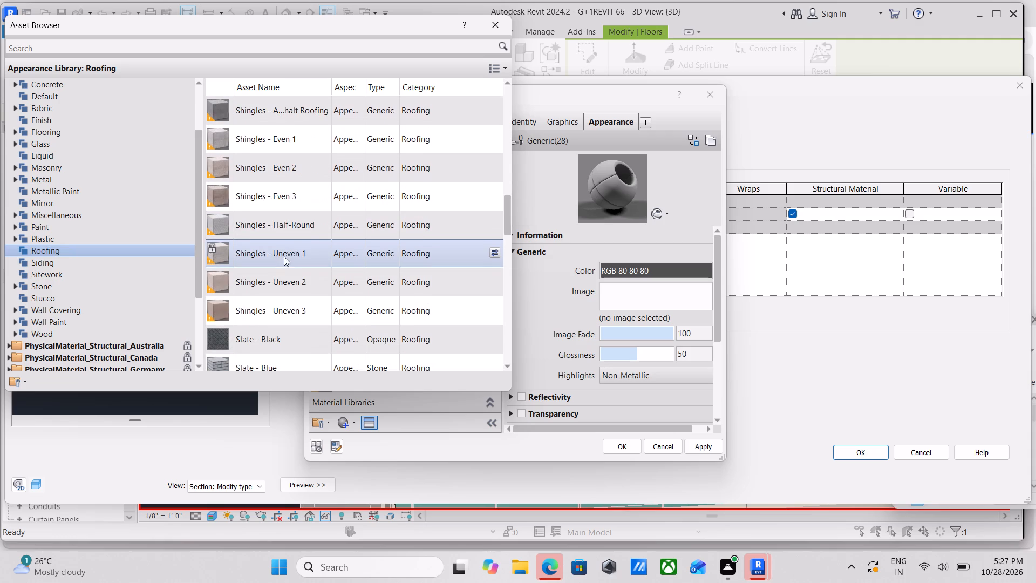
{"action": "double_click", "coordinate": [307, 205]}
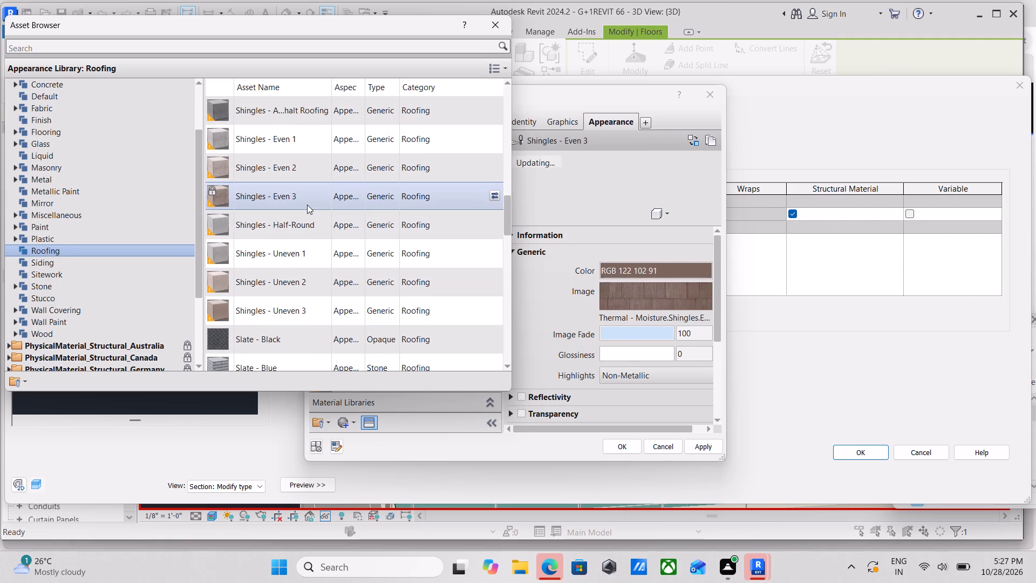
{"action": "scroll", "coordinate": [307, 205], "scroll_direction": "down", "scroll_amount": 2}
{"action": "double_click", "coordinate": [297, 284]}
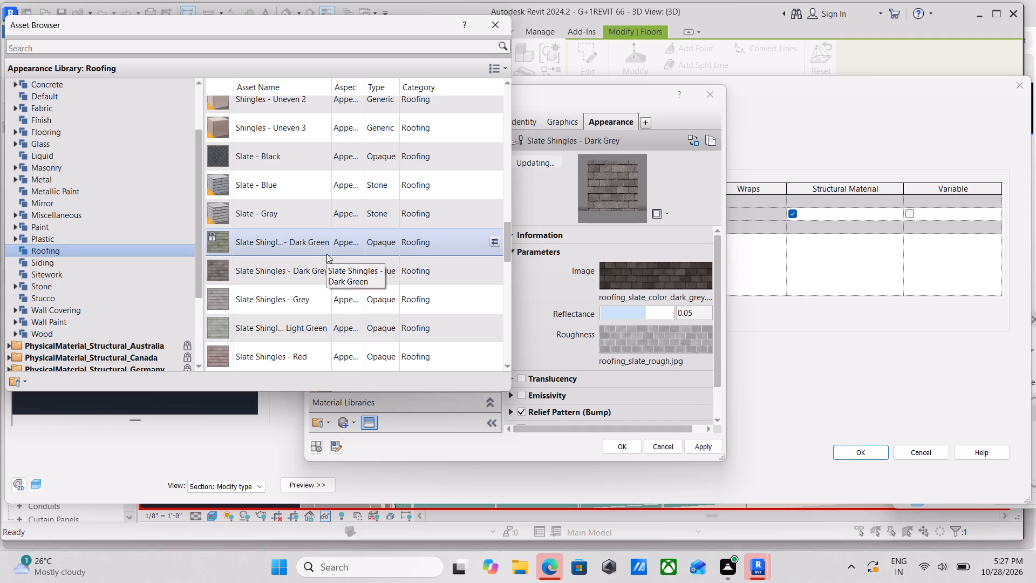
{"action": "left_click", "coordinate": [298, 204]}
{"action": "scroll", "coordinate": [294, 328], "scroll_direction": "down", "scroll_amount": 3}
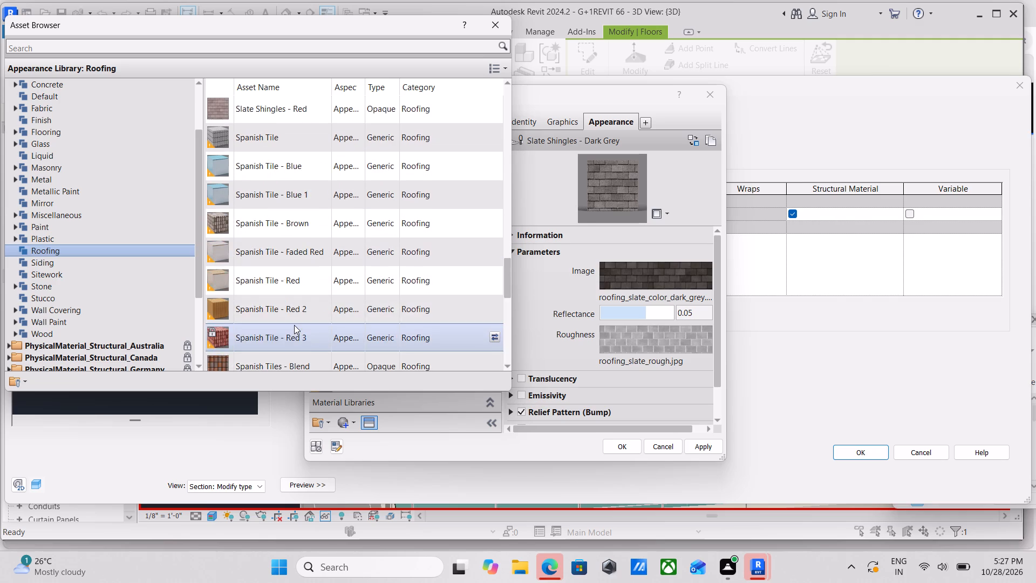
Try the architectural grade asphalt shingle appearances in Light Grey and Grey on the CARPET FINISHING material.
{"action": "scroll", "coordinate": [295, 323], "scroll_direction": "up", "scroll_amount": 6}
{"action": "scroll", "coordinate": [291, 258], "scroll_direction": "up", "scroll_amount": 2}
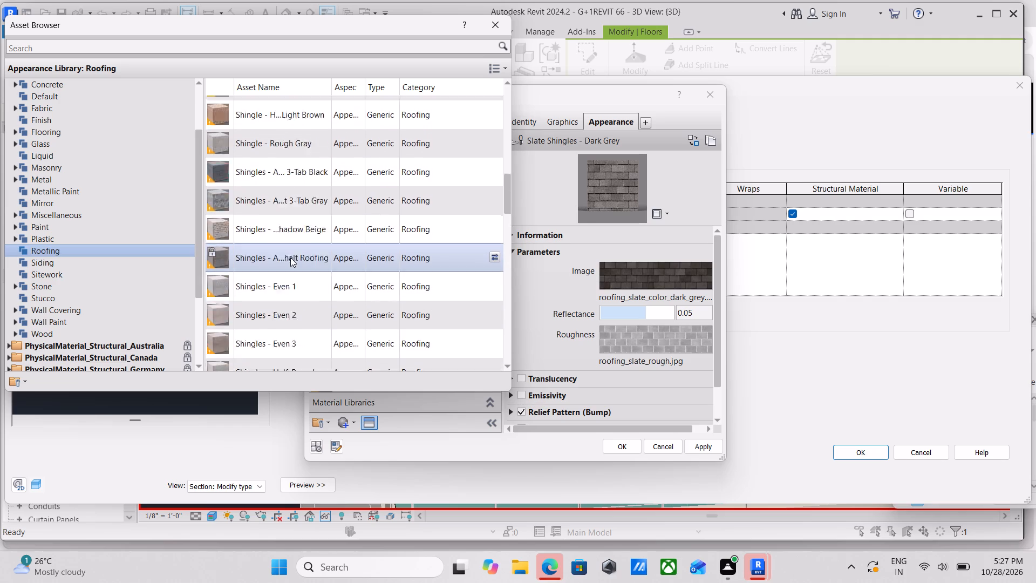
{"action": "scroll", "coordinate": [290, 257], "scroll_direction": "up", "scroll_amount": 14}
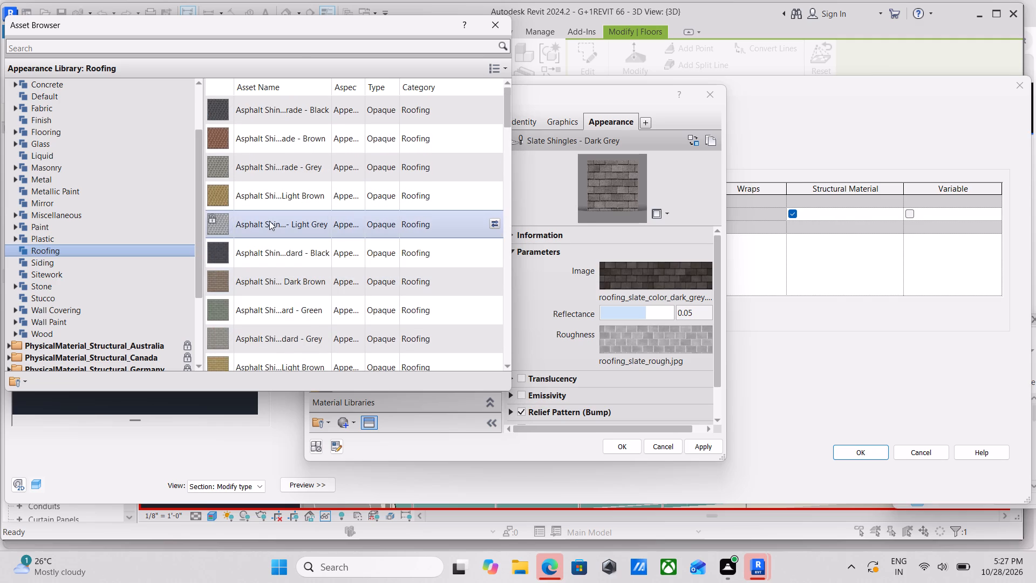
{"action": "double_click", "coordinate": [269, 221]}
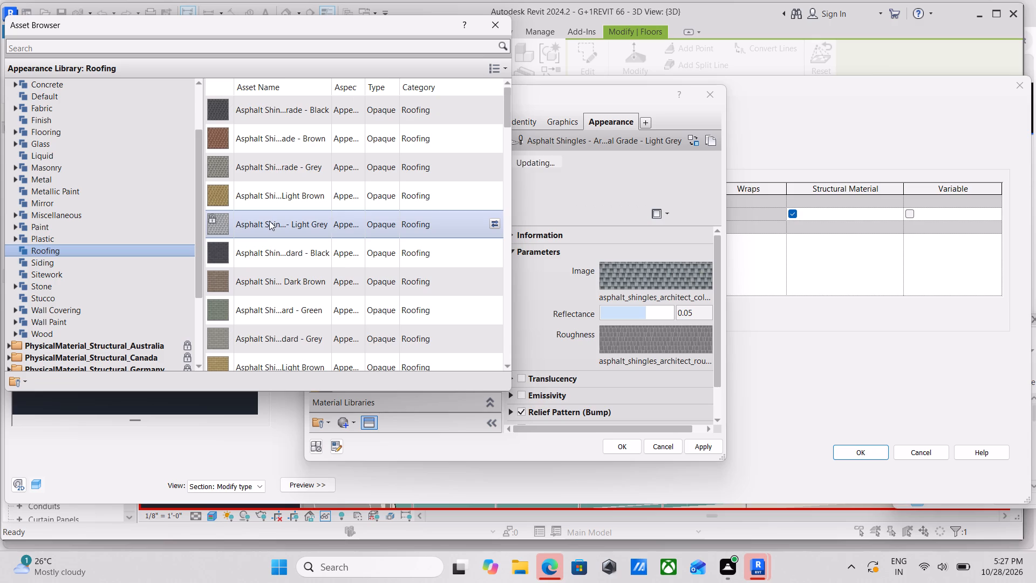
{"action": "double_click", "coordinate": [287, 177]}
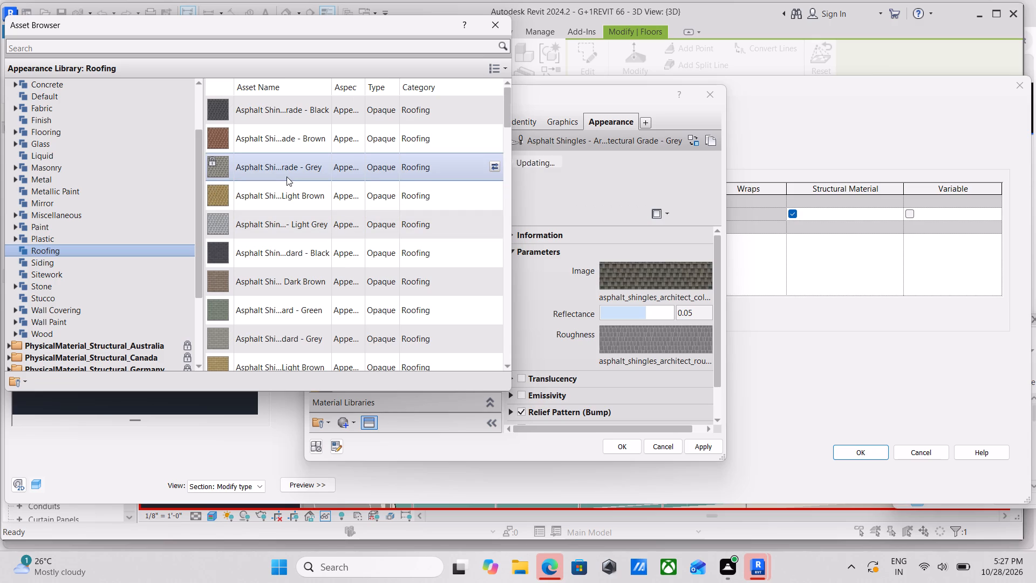
Assign the Shingles - Half-Round appearance to CARPET FINISHING and use that material for the floor's structure layer.
{"action": "scroll", "coordinate": [281, 260], "scroll_direction": "down", "scroll_amount": 3}
{"action": "scroll", "coordinate": [268, 311], "scroll_direction": "down", "scroll_amount": 5}
{"action": "double_click", "coordinate": [268, 311]}
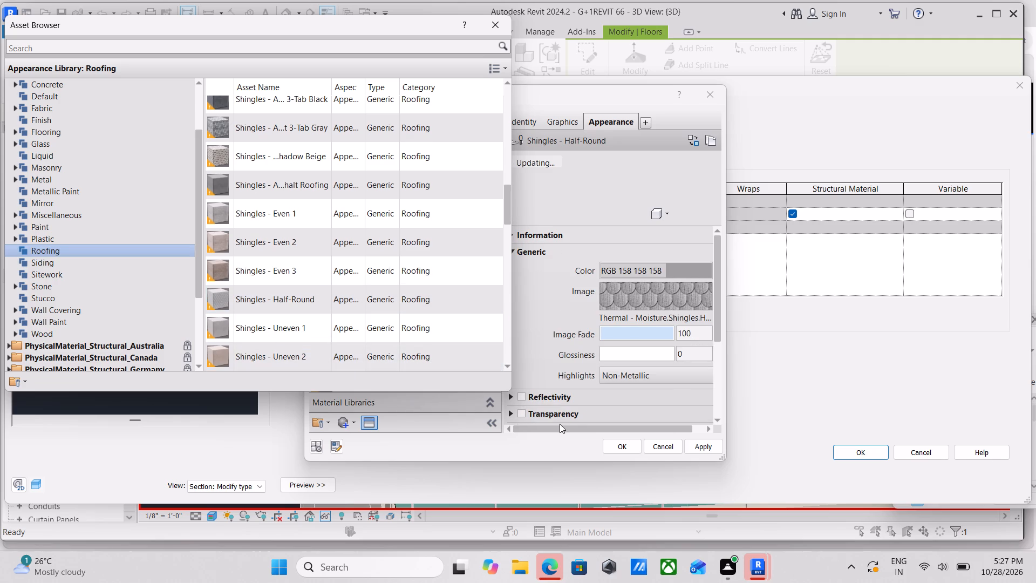
{"action": "scroll", "coordinate": [419, 296], "scroll_direction": "down", "scroll_amount": 5}
{"action": "scroll", "coordinate": [496, 383], "scroll_direction": "down", "scroll_amount": 3}
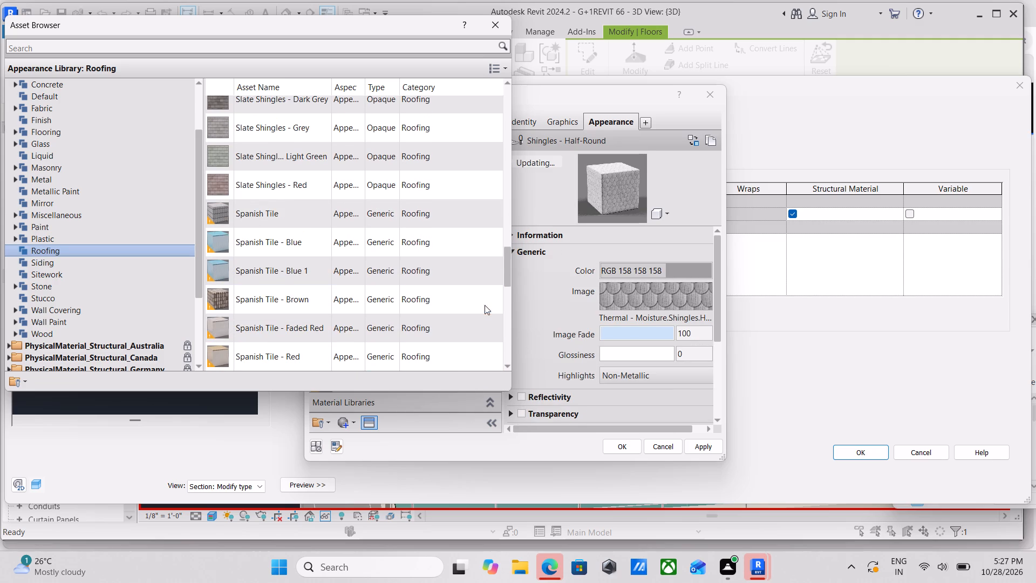
{"action": "left_click", "coordinate": [699, 448]}
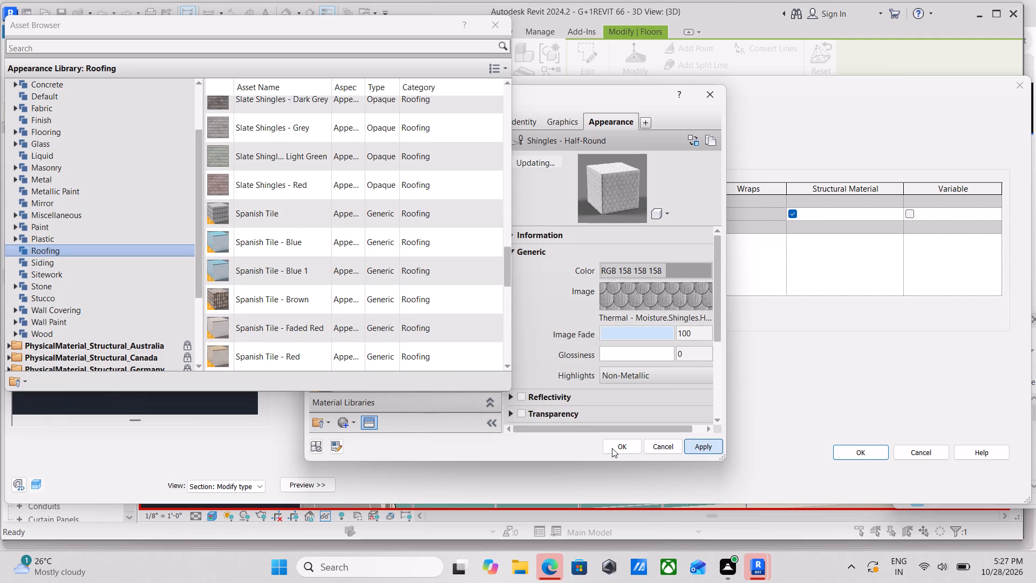
{"action": "left_click", "coordinate": [612, 448]}
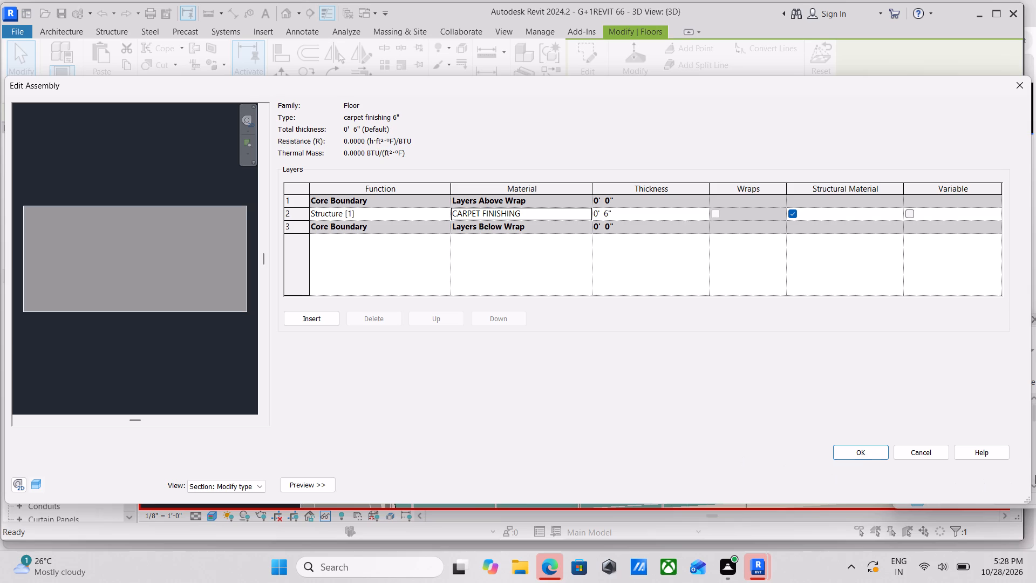
Accept the layer structure and apply the carpet finishing 6" type to the Level 3 roof floor.
{"action": "left_click", "coordinate": [865, 452]}
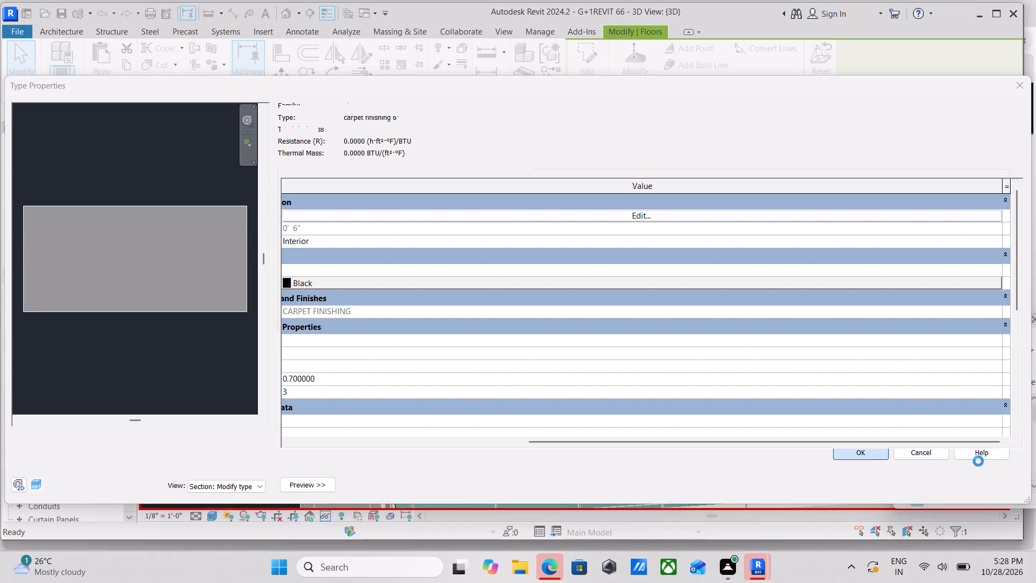
{"action": "left_click", "coordinate": [1005, 483]}
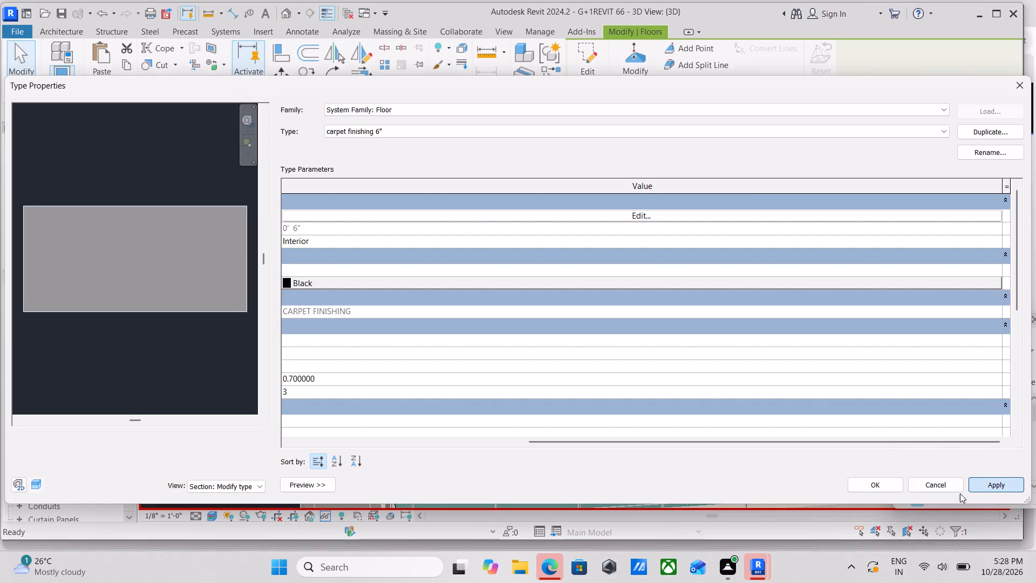
{"action": "left_click", "coordinate": [867, 483]}
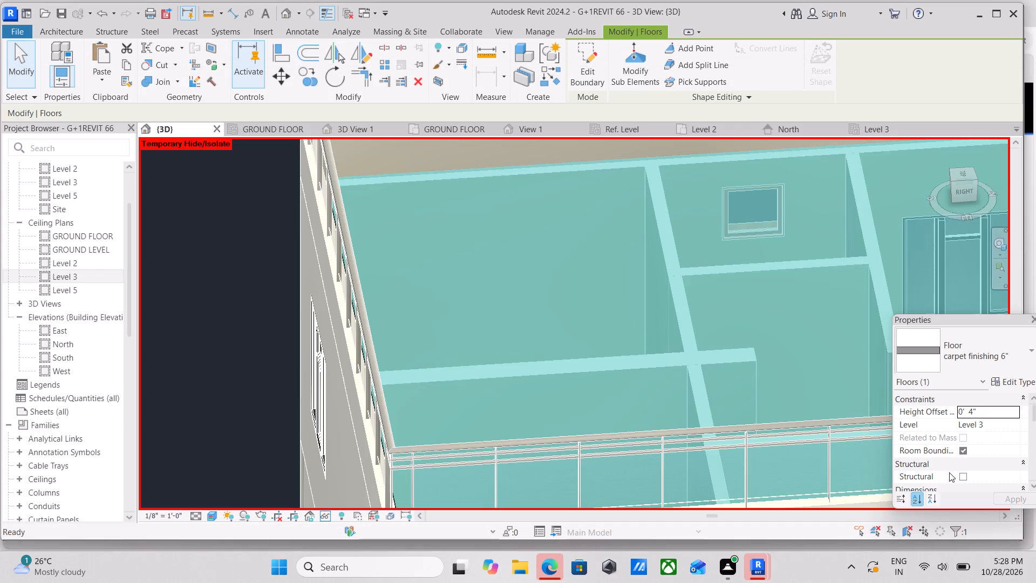
Deselect the roof floor and examine its shingle-patterned finish up close and the roof from several sides.
{"action": "scroll", "coordinate": [631, 374], "scroll_direction": "down", "scroll_amount": 1}
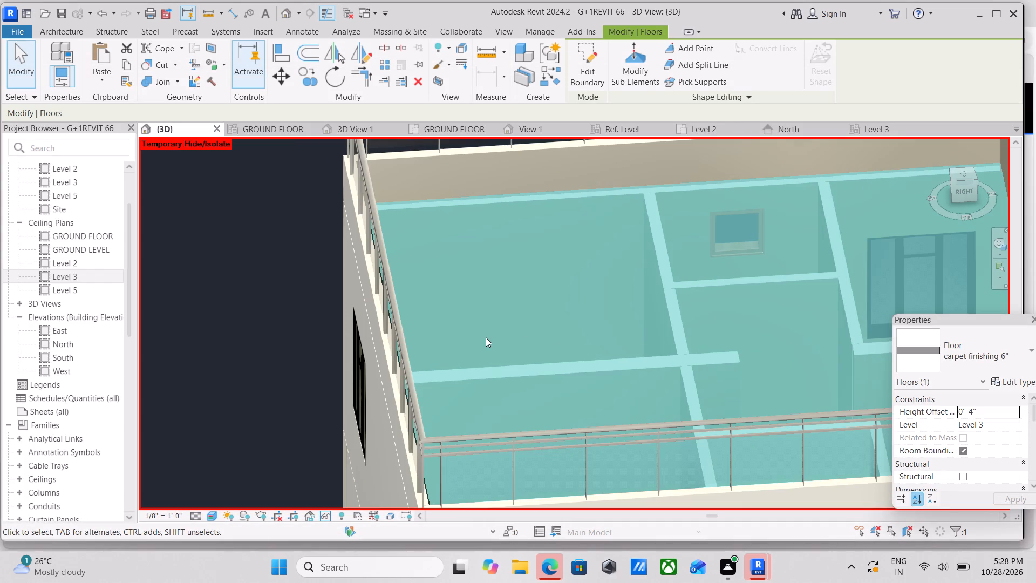
{"action": "key", "text": "Escape"}
{"action": "scroll", "coordinate": [482, 332], "scroll_direction": "down", "scroll_amount": 3}
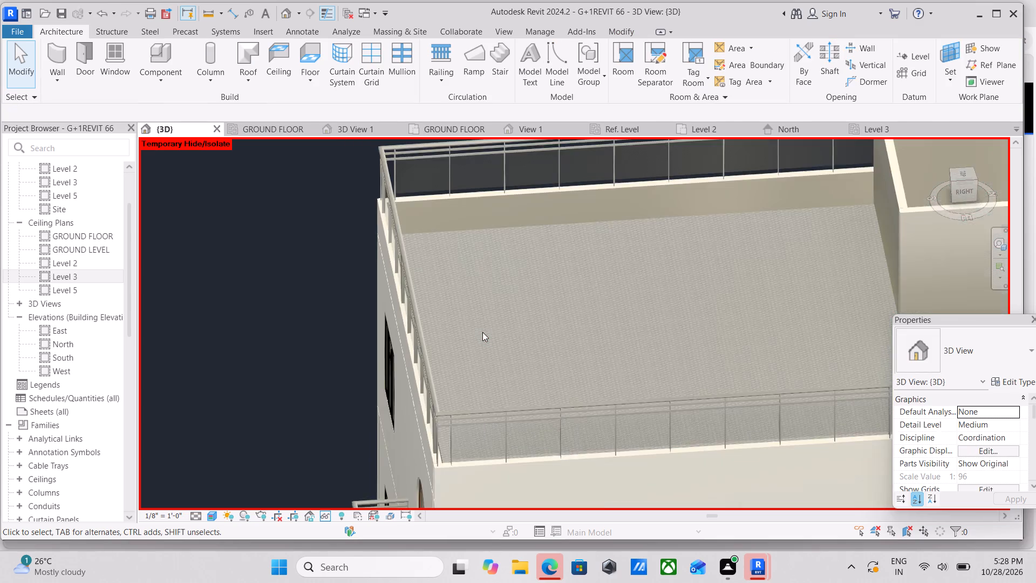
{"action": "middle_click_drag", "start_coordinate": [482, 332], "coordinate": [482, 383]}
{"action": "scroll", "coordinate": [482, 383], "scroll_direction": "up", "scroll_amount": 4}
{"action": "scroll", "coordinate": [495, 426], "scroll_direction": "up", "scroll_amount": 9}
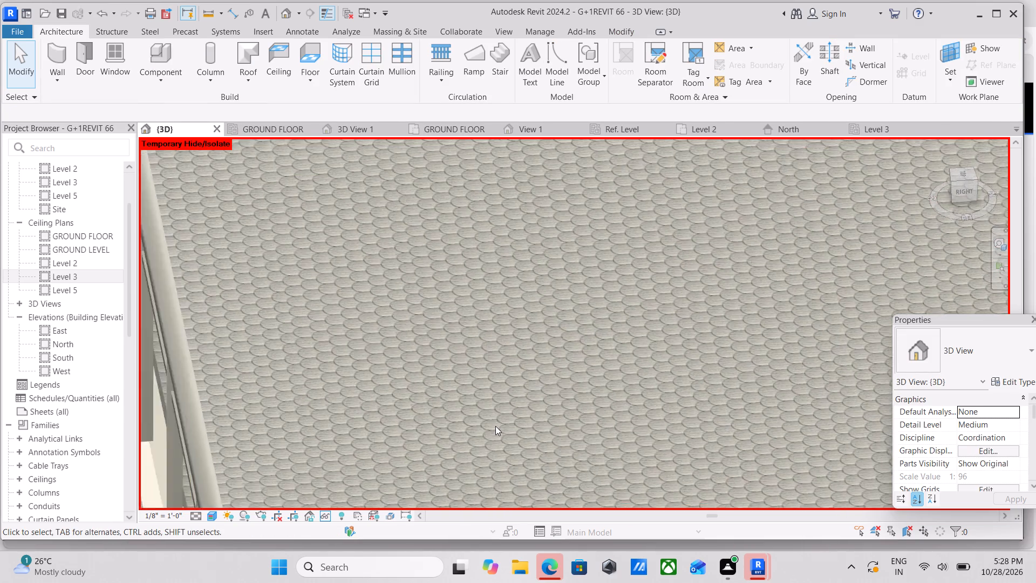
{"action": "scroll", "coordinate": [495, 426], "scroll_direction": "down", "scroll_amount": 17}
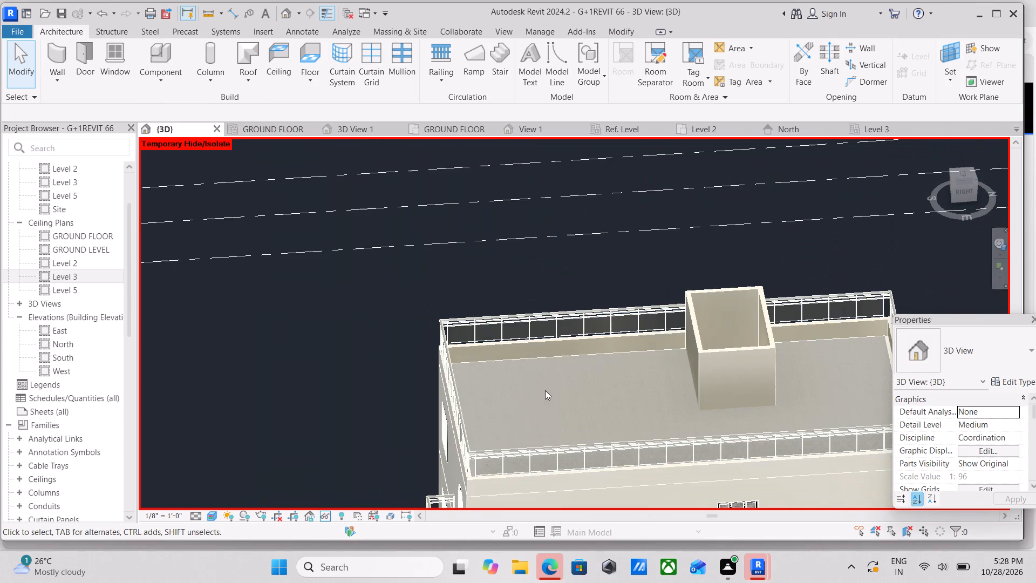
{"action": "middle_click_drag", "start_coordinate": [503, 444], "coordinate": [596, 337], "text": "shift"}
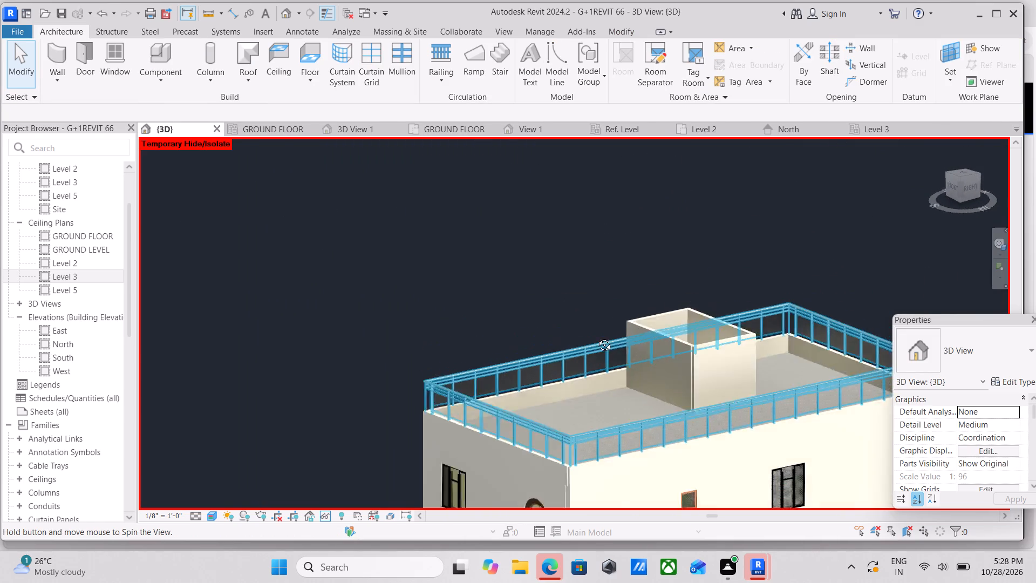
{"action": "middle_click_drag", "start_coordinate": [596, 337], "coordinate": [605, 330], "text": "shift"}
{"action": "middle_click_drag", "start_coordinate": [604, 409], "coordinate": [712, 376], "text": "shift"}
{"action": "middle_click_drag", "start_coordinate": [642, 379], "coordinate": [644, 510], "text": "shift"}
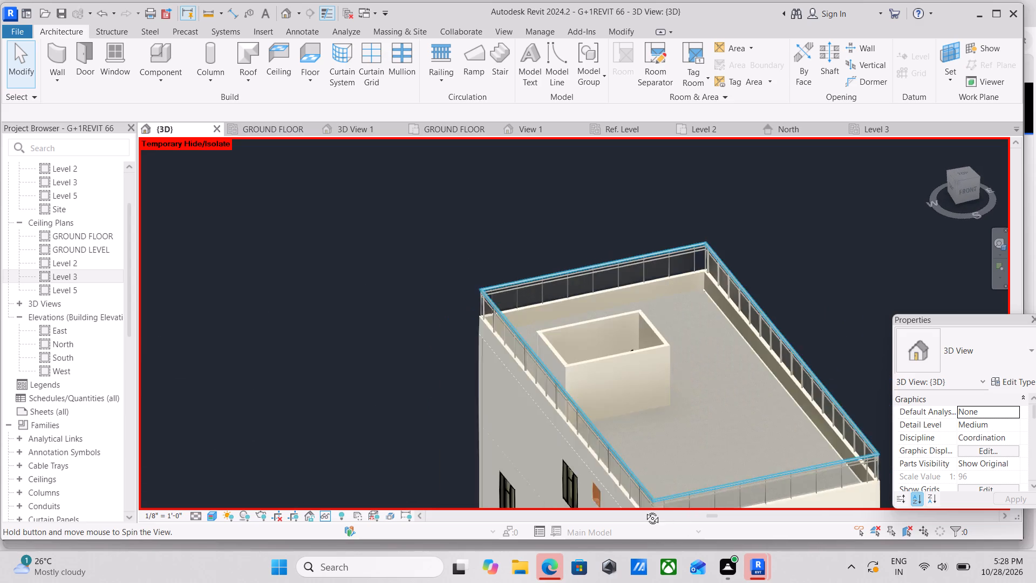
{"action": "middle_click_drag", "start_coordinate": [644, 510], "coordinate": [627, 510], "text": "shift"}
{"action": "middle_click_drag", "start_coordinate": [638, 463], "coordinate": [587, 401], "text": "shift"}
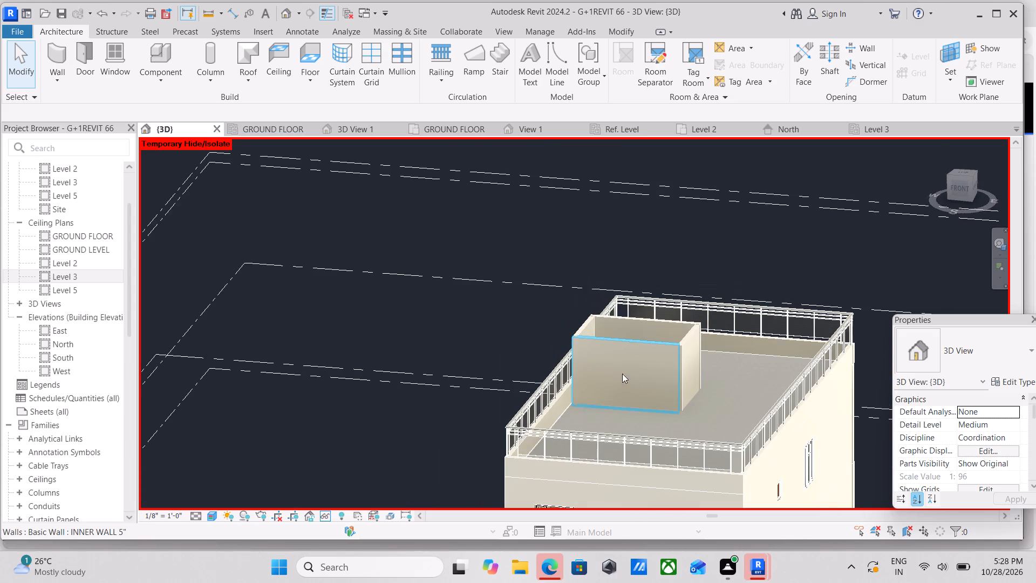
Orient the 3D view to the front and examine the house facade against the level lines.
{"action": "left_click", "coordinate": [957, 189]}
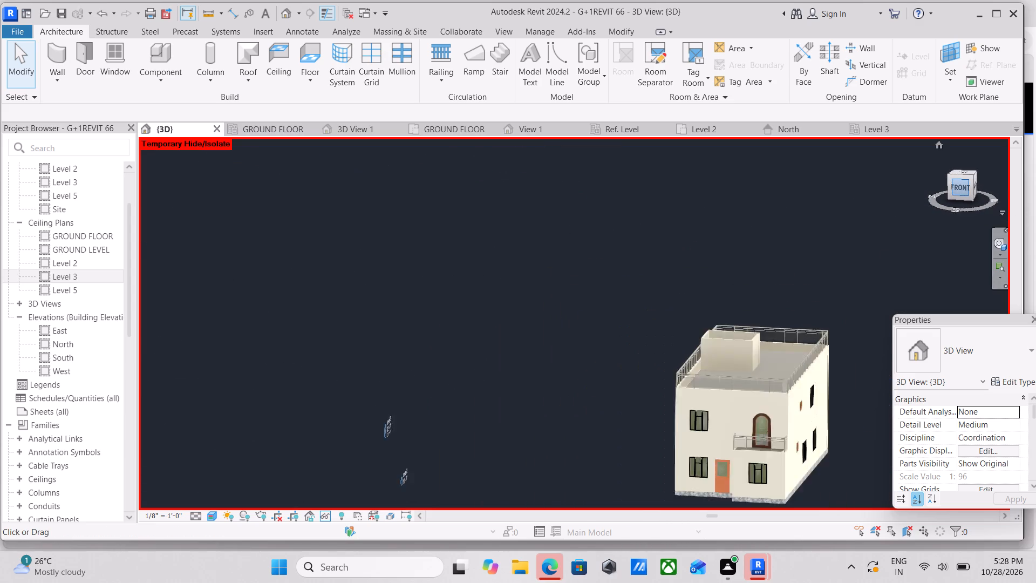
{"action": "scroll", "coordinate": [820, 368], "scroll_direction": "up", "scroll_amount": 5}
{"action": "scroll", "coordinate": [524, 375], "scroll_direction": "up", "scroll_amount": 3}
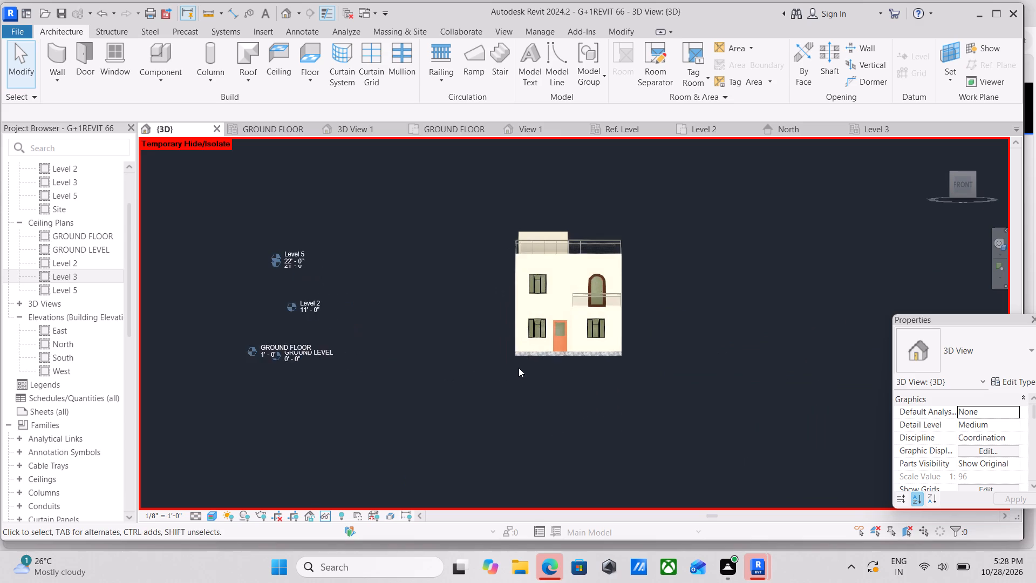
{"action": "scroll", "coordinate": [519, 368], "scroll_direction": "up", "scroll_amount": 1}
{"action": "middle_click_drag", "start_coordinate": [520, 368], "coordinate": [442, 457]}
{"action": "middle_click_drag", "start_coordinate": [480, 414], "coordinate": [480, 456]}
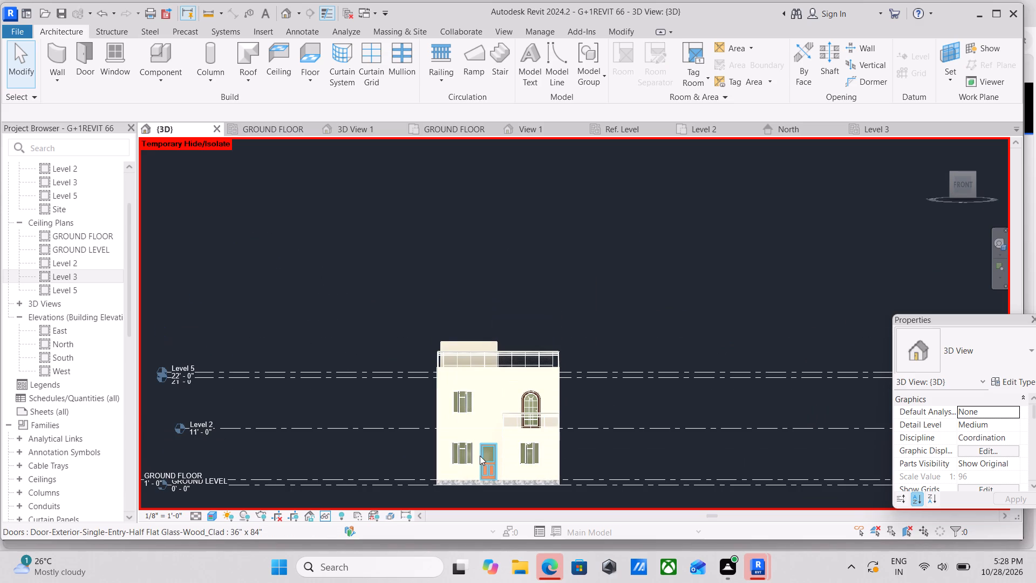
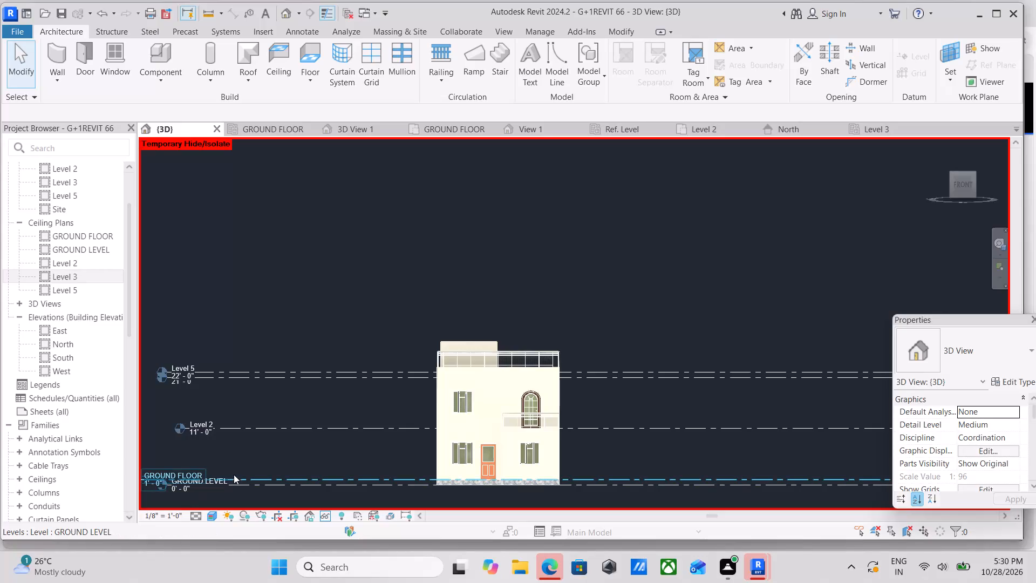
Examine the house's front facade, railed roof and side wall in 3D from the front and from above the front corner.
{"action": "scroll", "coordinate": [226, 461], "scroll_direction": "up", "scroll_amount": 3}
{"action": "scroll", "coordinate": [425, 409], "scroll_direction": "up", "scroll_amount": 2}
{"action": "middle_click_drag", "start_coordinate": [671, 450], "coordinate": [458, 468]}
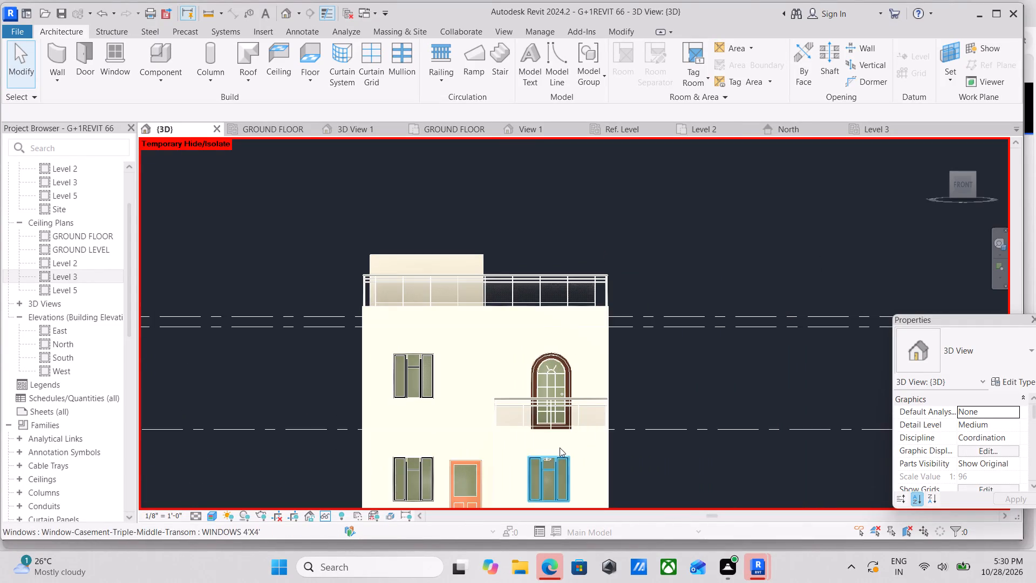
{"action": "scroll", "coordinate": [562, 447], "scroll_direction": "up", "scroll_amount": 5}
{"action": "scroll", "coordinate": [502, 425], "scroll_direction": "down", "scroll_amount": 4}
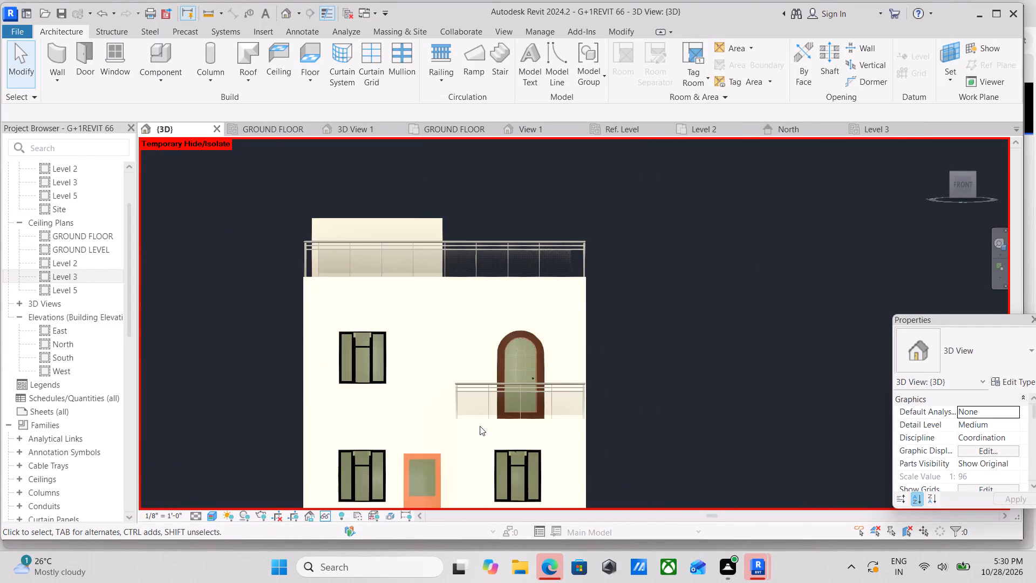
{"action": "scroll", "coordinate": [480, 425], "scroll_direction": "down", "scroll_amount": 1, "text": "shift"}
{"action": "middle_click_drag", "start_coordinate": [480, 425], "coordinate": [437, 461], "text": "shift"}
{"action": "middle_click_drag", "start_coordinate": [442, 473], "coordinate": [440, 473], "text": "shift"}
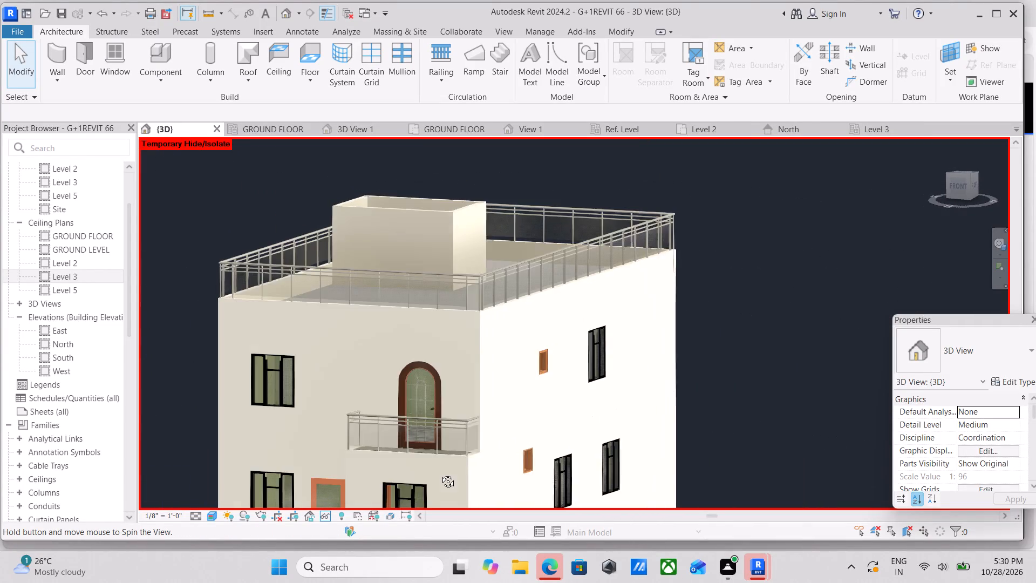
{"action": "middle_click_drag", "start_coordinate": [440, 473], "coordinate": [454, 493], "text": "shift"}
{"action": "middle_click_drag", "start_coordinate": [422, 466], "coordinate": [436, 530], "text": "shift"}
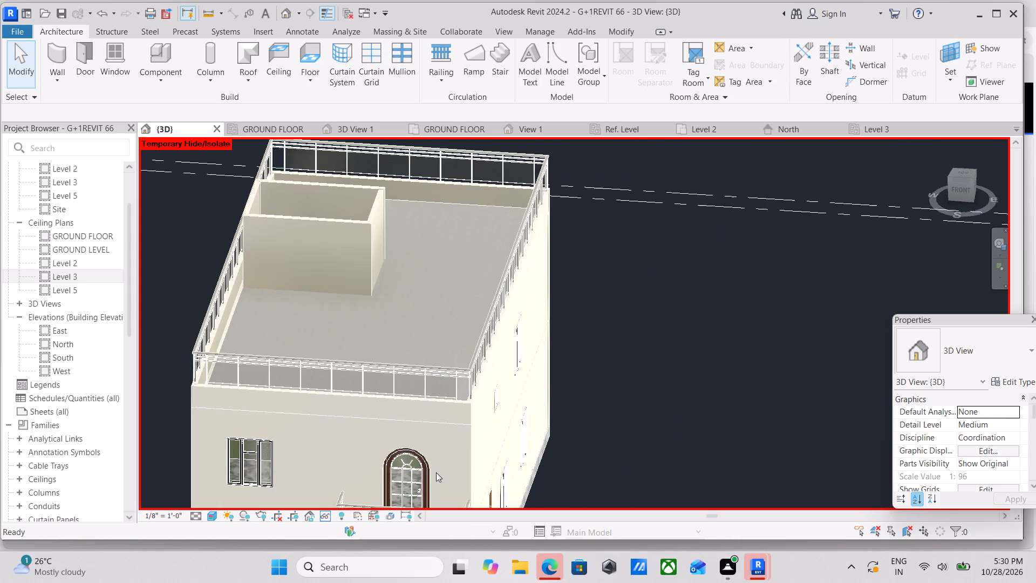
{"action": "middle_click_drag", "start_coordinate": [442, 462], "coordinate": [526, 334]}
{"action": "scroll", "coordinate": [442, 462], "scroll_direction": "down", "scroll_amount": 1}
{"action": "scroll", "coordinate": [526, 334], "scroll_direction": "up", "scroll_amount": 1}
{"action": "middle_click_drag", "start_coordinate": [520, 372], "coordinate": [497, 382], "text": "shift"}
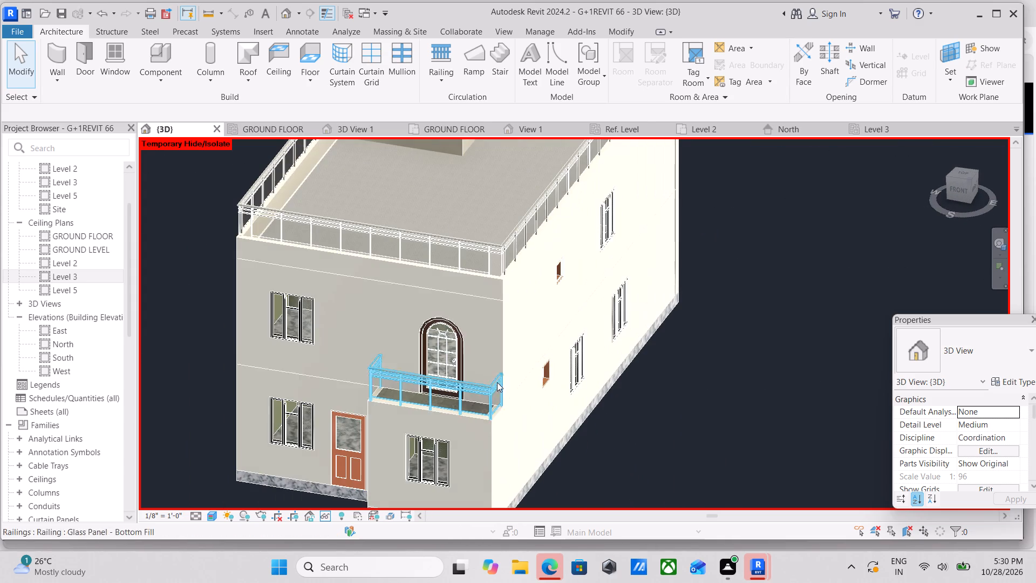
{"action": "middle_click_drag", "start_coordinate": [445, 380], "coordinate": [406, 455], "text": "shift"}
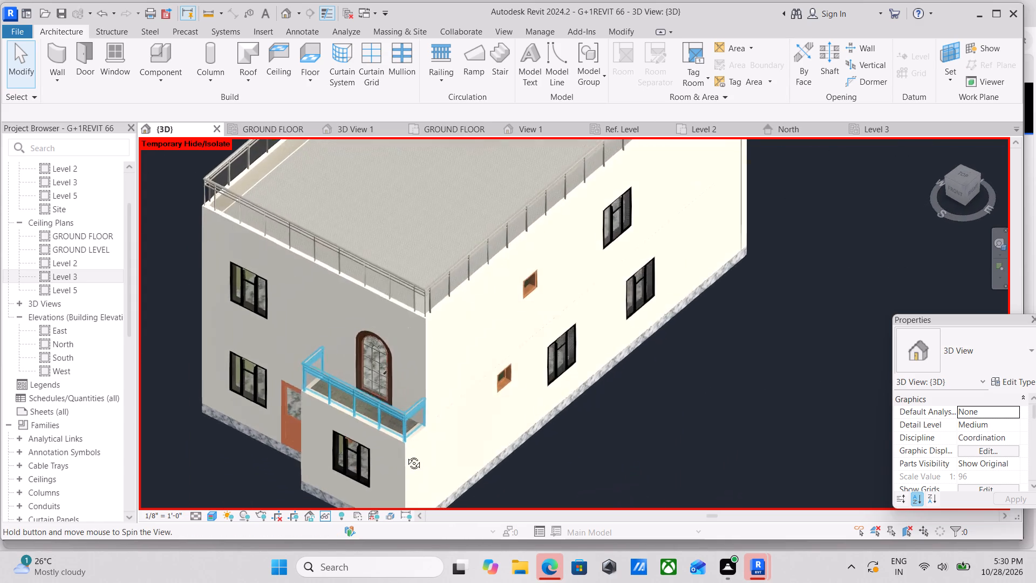
{"action": "middle_click_drag", "start_coordinate": [406, 455], "coordinate": [404, 458], "text": "shift"}
Examine the balcony floor and railing, the arched door and the upper-floor front window up close.
{"action": "scroll", "coordinate": [351, 402], "scroll_direction": "up", "scroll_amount": 10}
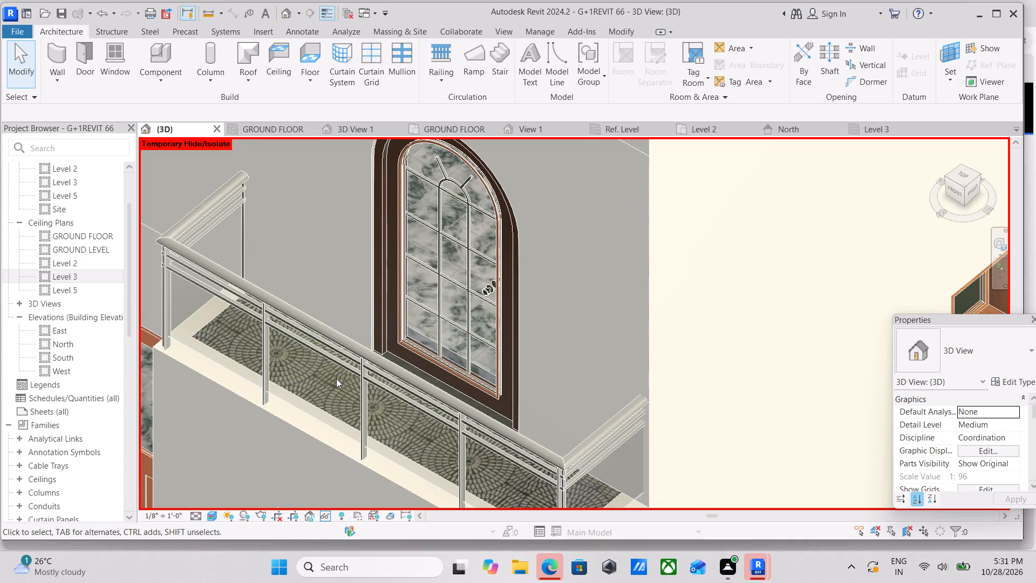
{"action": "scroll", "coordinate": [349, 379], "scroll_direction": "down", "scroll_amount": 2, "text": "shift"}
{"action": "middle_click_drag", "start_coordinate": [349, 379], "coordinate": [434, 351], "text": "shift"}
{"action": "scroll", "coordinate": [505, 362], "scroll_direction": "down", "scroll_amount": 2}
{"action": "middle_click_drag", "start_coordinate": [505, 362], "coordinate": [276, 300]}
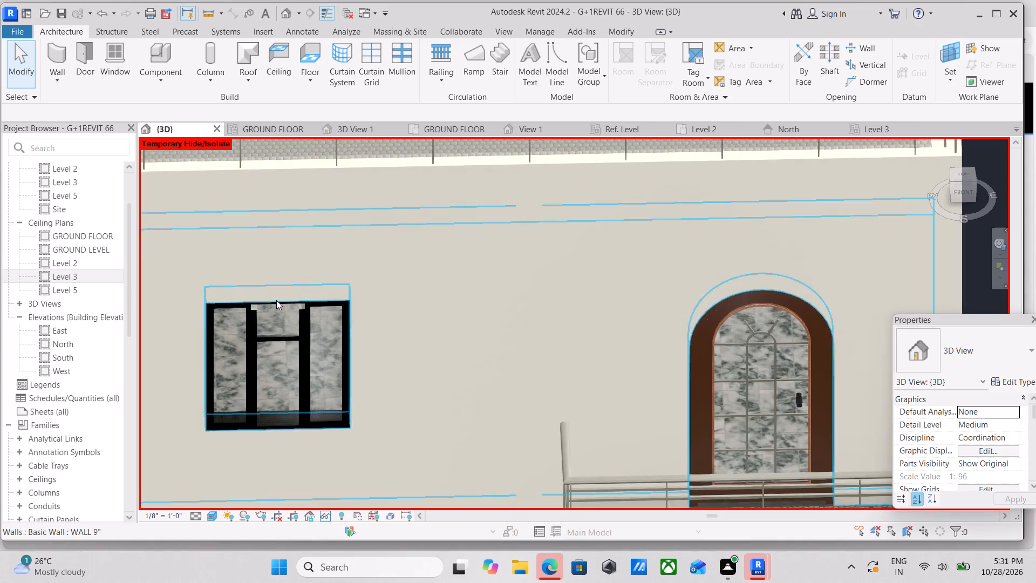
{"action": "scroll", "coordinate": [275, 364], "scroll_direction": "up", "scroll_amount": 1}
{"action": "middle_click_drag", "start_coordinate": [275, 364], "coordinate": [385, 346]}
{"action": "middle_click_drag", "start_coordinate": [342, 369], "coordinate": [371, 335], "text": "shift"}
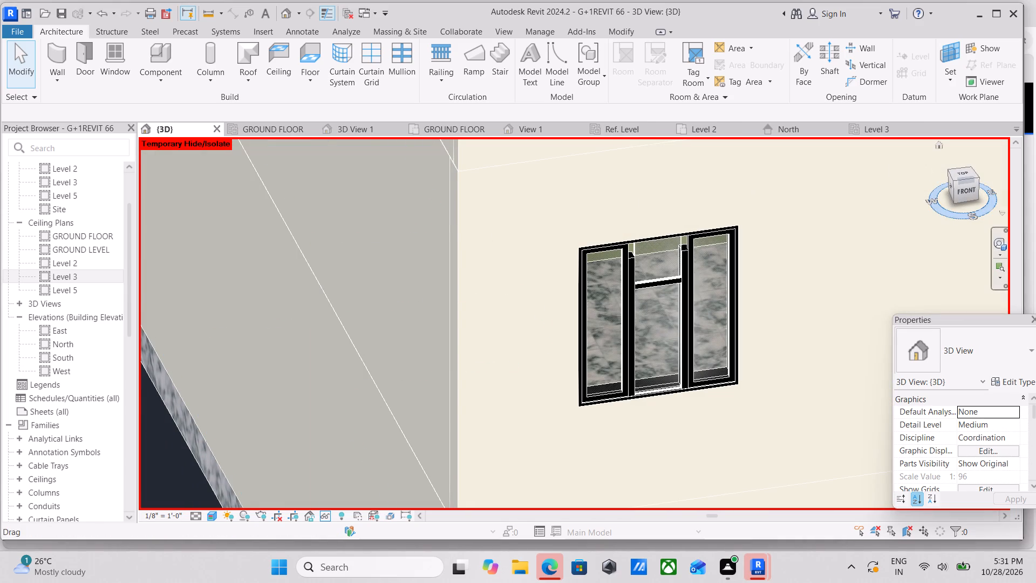
Orient the 3D view to the front and examine the upper-floor window, parapet wall and roof railing.
{"action": "left_click", "coordinate": [965, 188]}
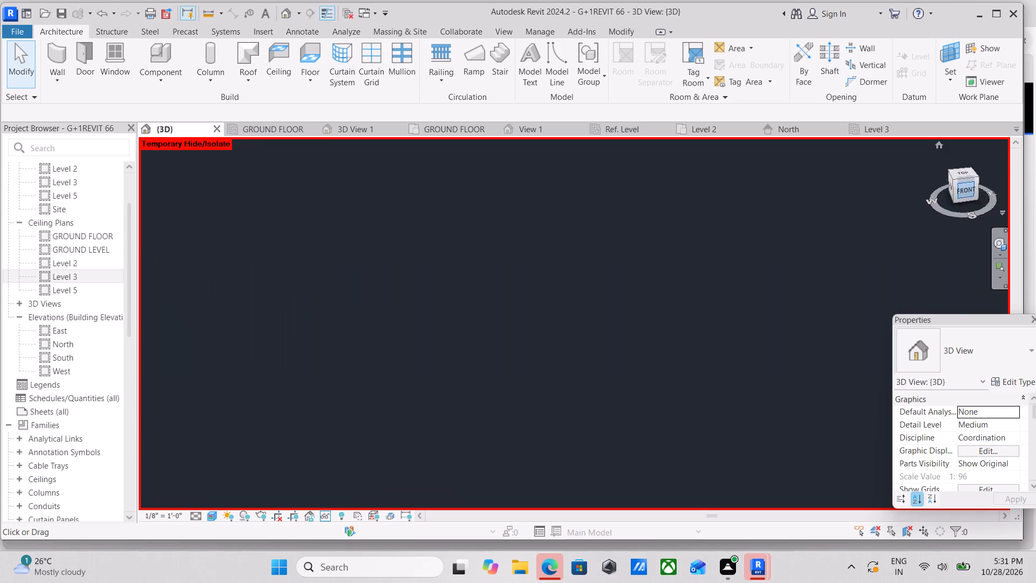
{"action": "scroll", "coordinate": [575, 335], "scroll_direction": "up", "scroll_amount": 11}
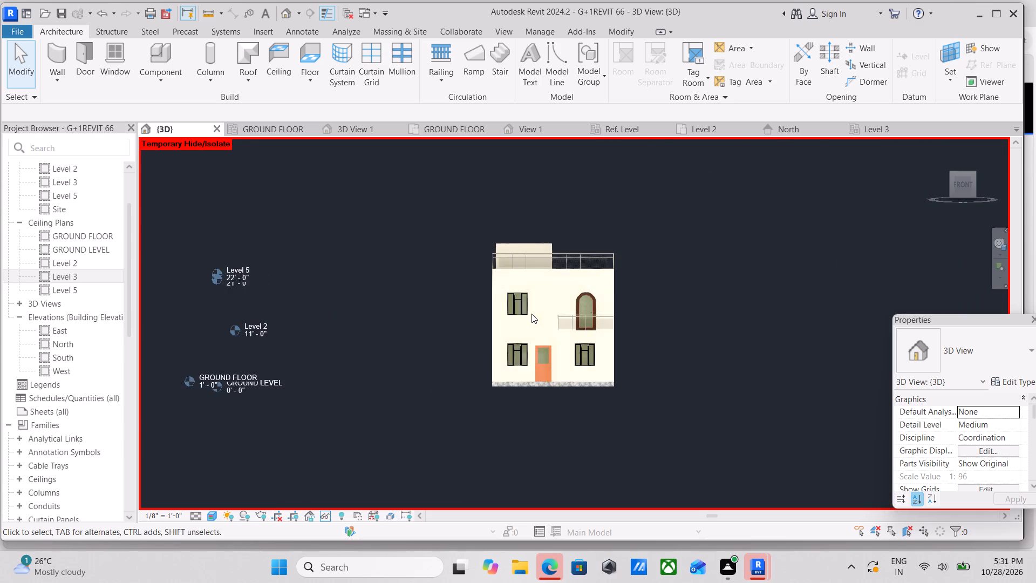
{"action": "scroll", "coordinate": [531, 314], "scroll_direction": "up", "scroll_amount": 7}
{"action": "scroll", "coordinate": [453, 253], "scroll_direction": "up", "scroll_amount": 2}
{"action": "middle_click_drag", "start_coordinate": [445, 237], "coordinate": [476, 300]}
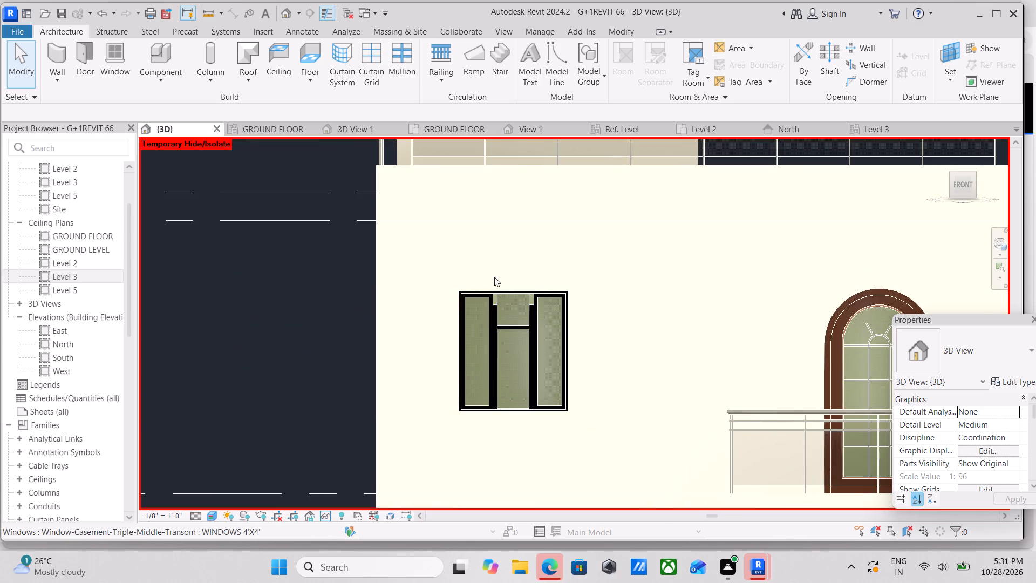
{"action": "scroll", "coordinate": [494, 277], "scroll_direction": "up", "scroll_amount": 2}
{"action": "scroll", "coordinate": [505, 274], "scroll_direction": "down", "scroll_amount": 3}
{"action": "middle_click_drag", "start_coordinate": [505, 274], "coordinate": [449, 318]}
{"action": "scroll", "coordinate": [449, 318], "scroll_direction": "up", "scroll_amount": 1}
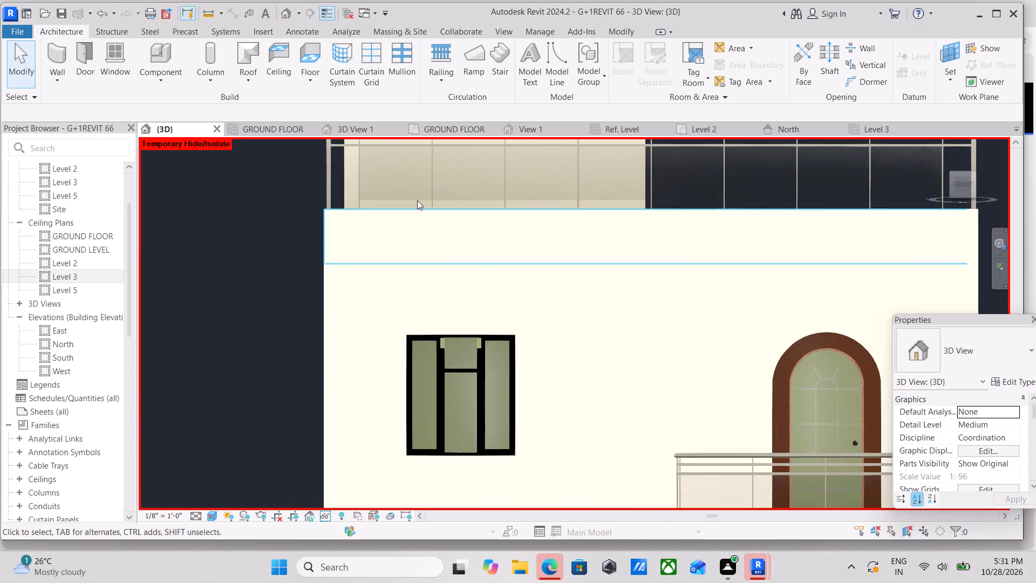
{"action": "scroll", "coordinate": [628, 234], "scroll_direction": "down", "scroll_amount": 3}
{"action": "middle_click_drag", "start_coordinate": [628, 234], "coordinate": [588, 268]}
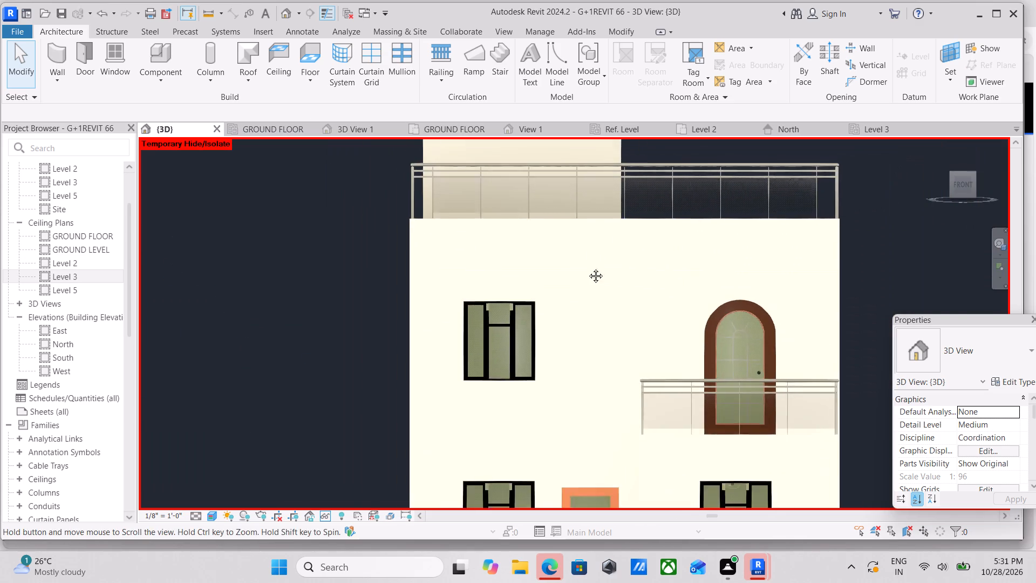
{"action": "middle_click_drag", "start_coordinate": [588, 268], "coordinate": [556, 319]}
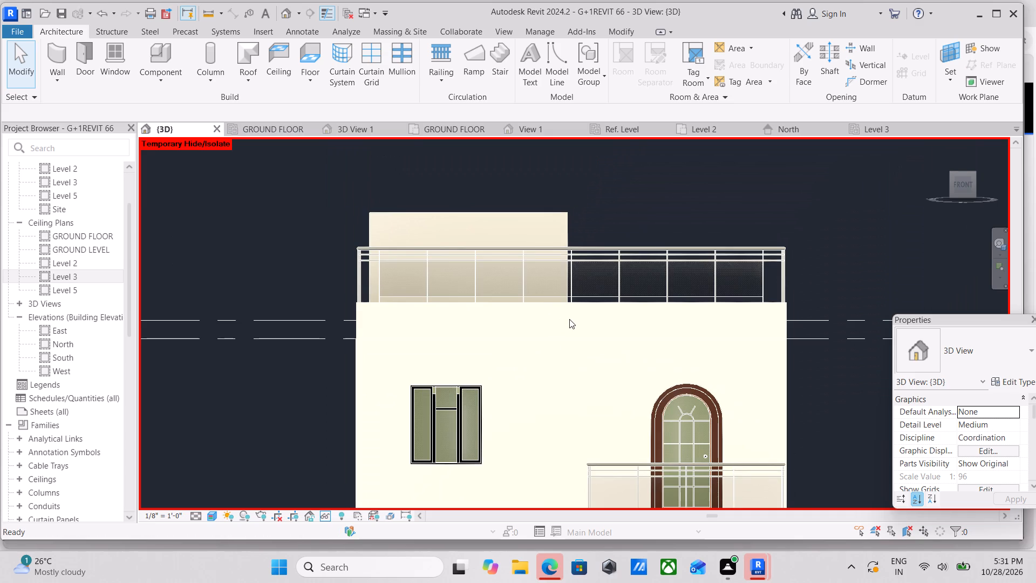
{"action": "scroll", "coordinate": [747, 289], "scroll_direction": "up", "scroll_amount": 1}
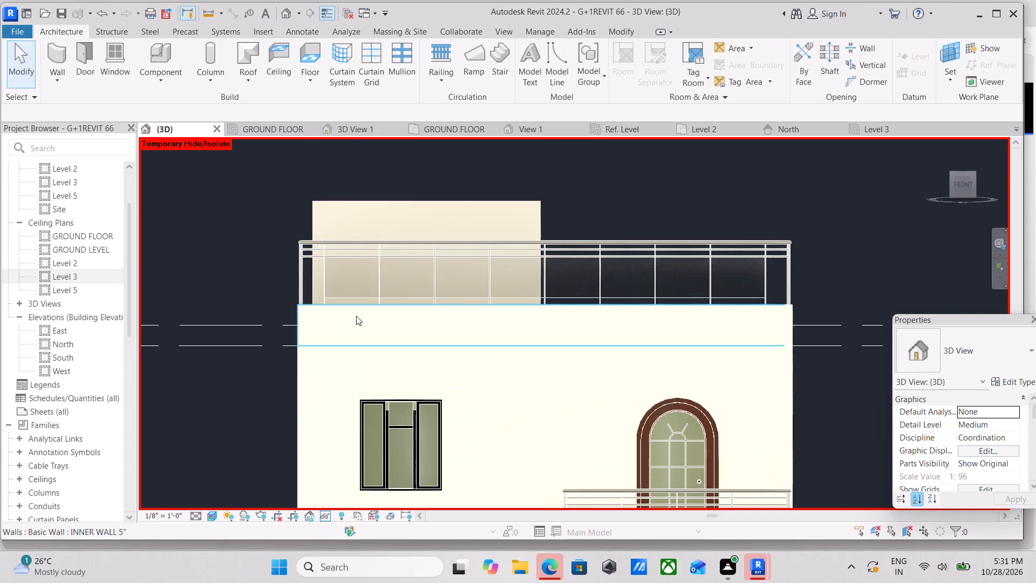
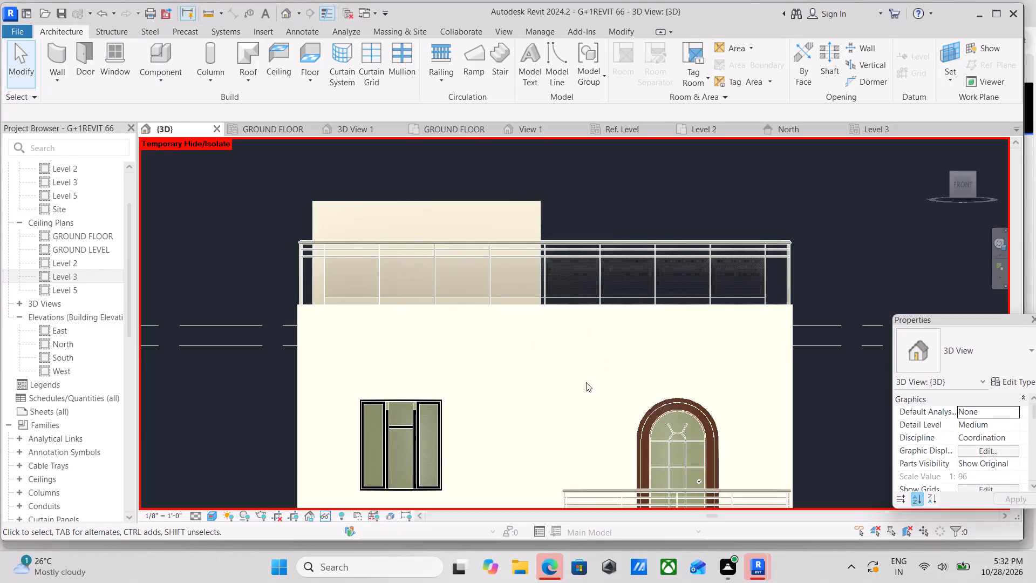
Examine the upper-floor front window, the surrounding wall, the roof railing and the arched door from the front.
{"action": "scroll", "coordinate": [482, 372], "scroll_direction": "up", "scroll_amount": 2}
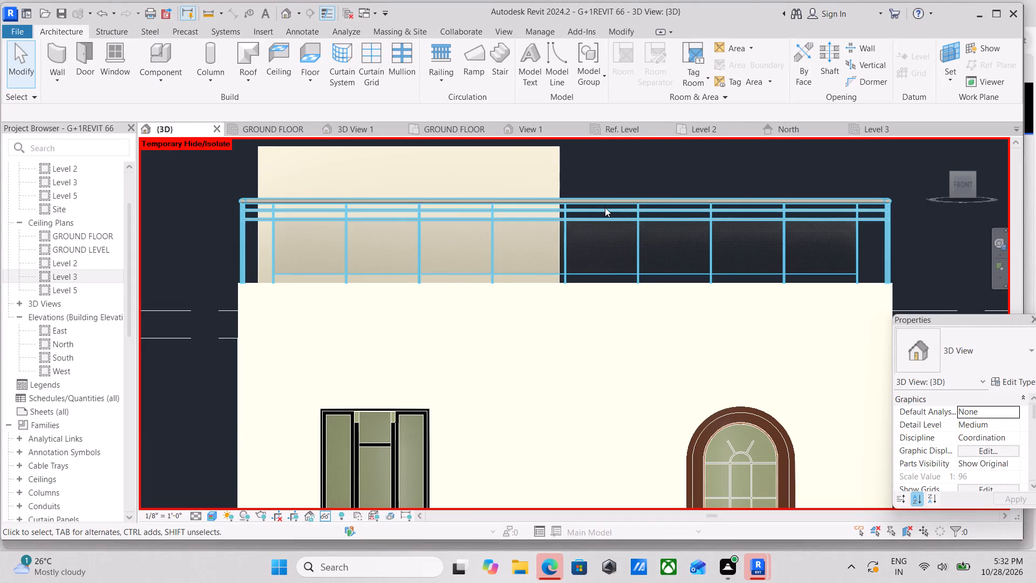
{"action": "scroll", "coordinate": [441, 238], "scroll_direction": "down", "scroll_amount": 2}
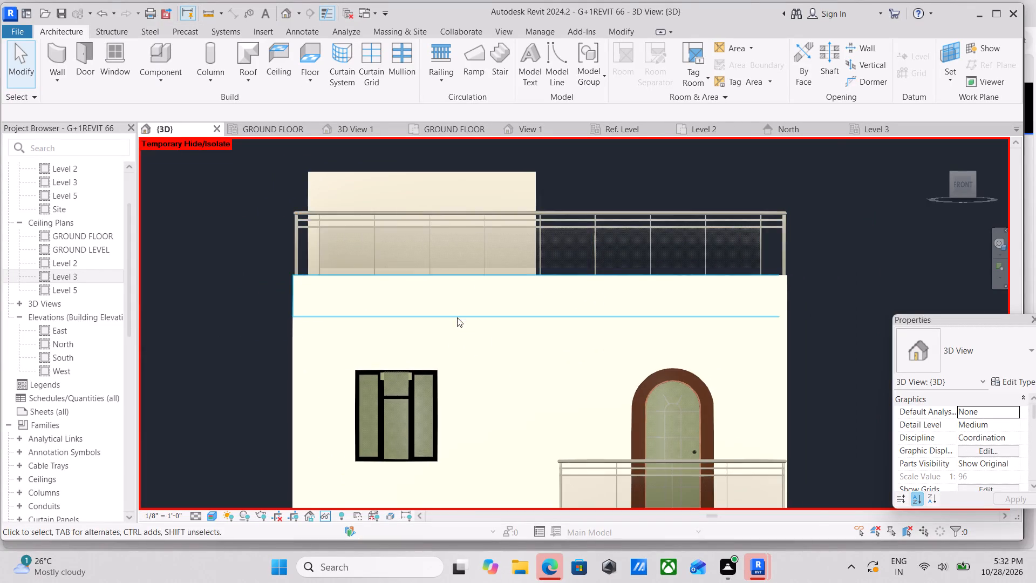
{"action": "middle_click_drag", "start_coordinate": [465, 335], "coordinate": [521, 277]}
{"action": "scroll", "coordinate": [440, 408], "scroll_direction": "up", "scroll_amount": 1}
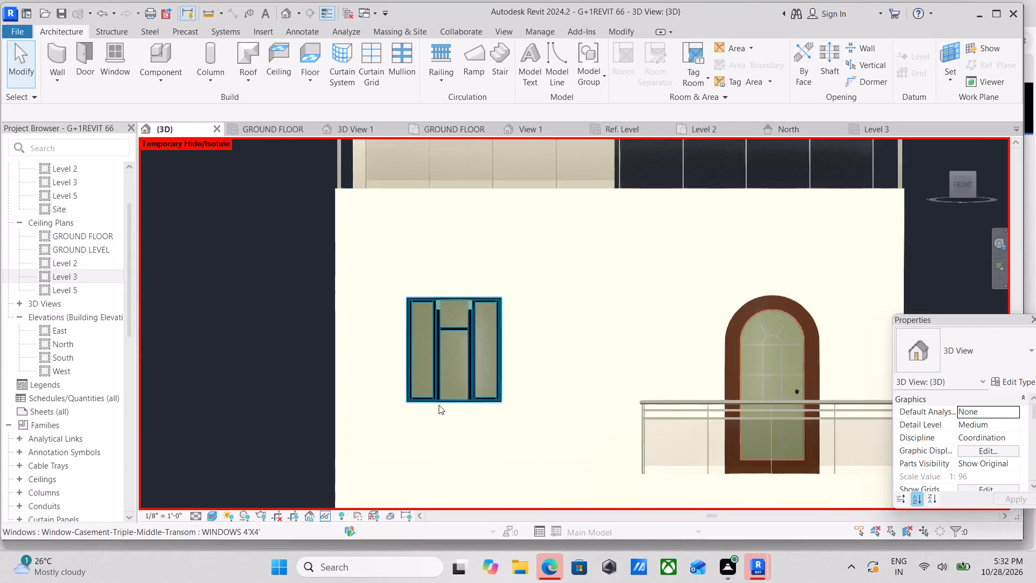
{"action": "scroll", "coordinate": [439, 405], "scroll_direction": "up", "scroll_amount": 2}
{"action": "scroll", "coordinate": [466, 268], "scroll_direction": "up", "scroll_amount": 3}
{"action": "scroll", "coordinate": [365, 229], "scroll_direction": "up", "scroll_amount": 1}
{"action": "middle_click_drag", "start_coordinate": [365, 229], "coordinate": [403, 202]}
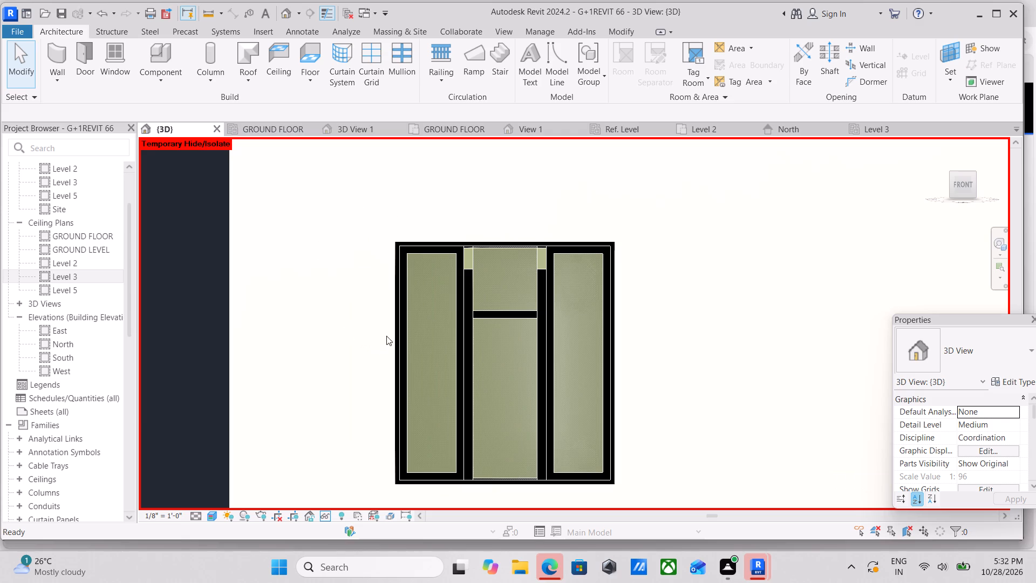
{"action": "scroll", "coordinate": [370, 334], "scroll_direction": "up", "scroll_amount": 2}
{"action": "scroll", "coordinate": [422, 279], "scroll_direction": "down", "scroll_amount": 2}
{"action": "middle_click_drag", "start_coordinate": [415, 304], "coordinate": [402, 347]}
{"action": "scroll", "coordinate": [417, 264], "scroll_direction": "down", "scroll_amount": 3}
{"action": "middle_click_drag", "start_coordinate": [426, 394], "coordinate": [432, 422]}
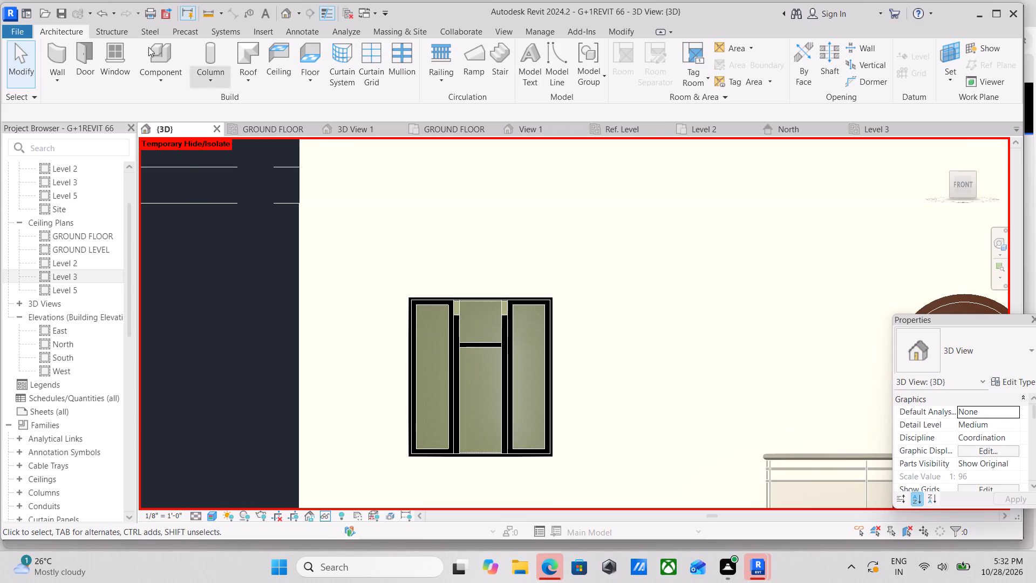
Create a new in-place model component in the Generic Models category, accepting the suggested name.
{"action": "left_click", "coordinate": [158, 78]}
{"action": "left_click", "coordinate": [180, 130]}
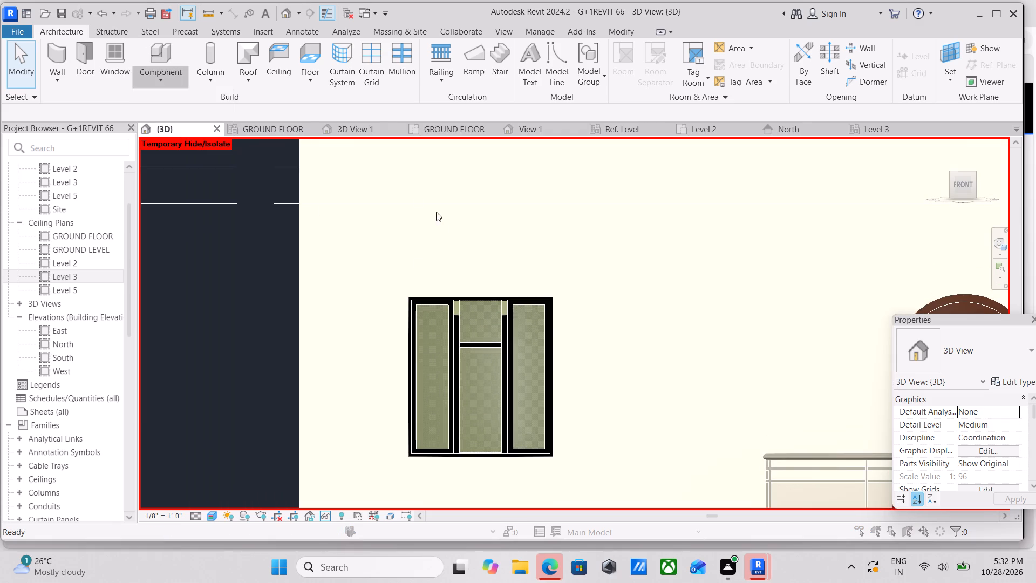
{"action": "scroll", "coordinate": [525, 235], "scroll_direction": "down", "scroll_amount": 3}
{"action": "scroll", "coordinate": [441, 261], "scroll_direction": "down", "scroll_amount": 2}
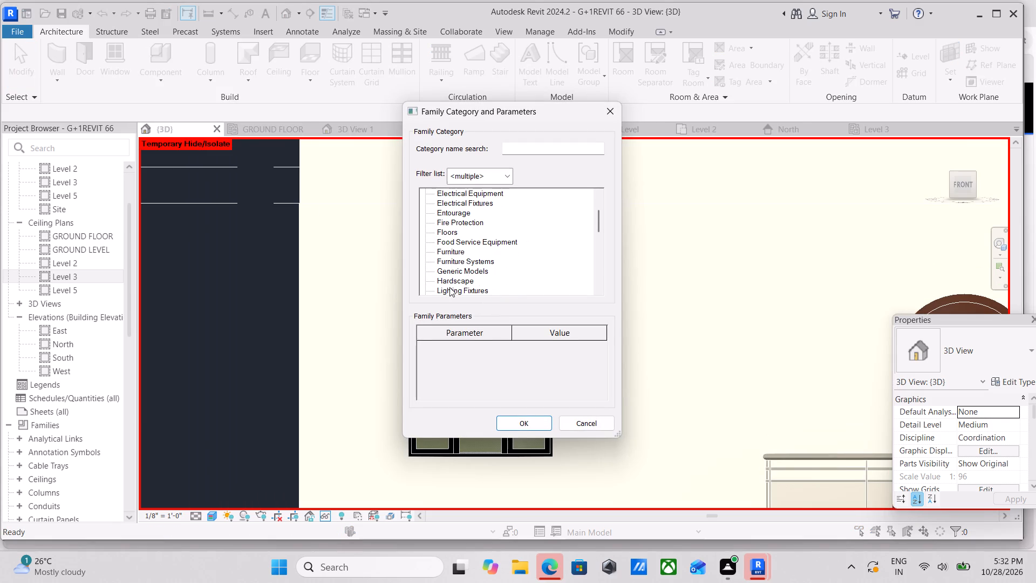
{"action": "scroll", "coordinate": [458, 284], "scroll_direction": "down", "scroll_amount": 1}
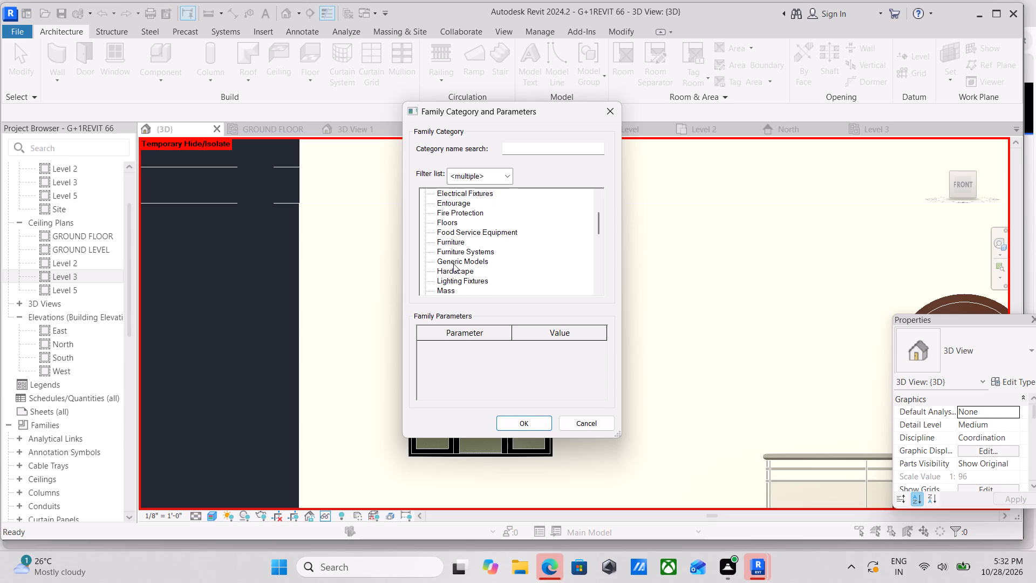
{"action": "left_click", "coordinate": [453, 261]}
{"action": "left_click", "coordinate": [530, 423]}
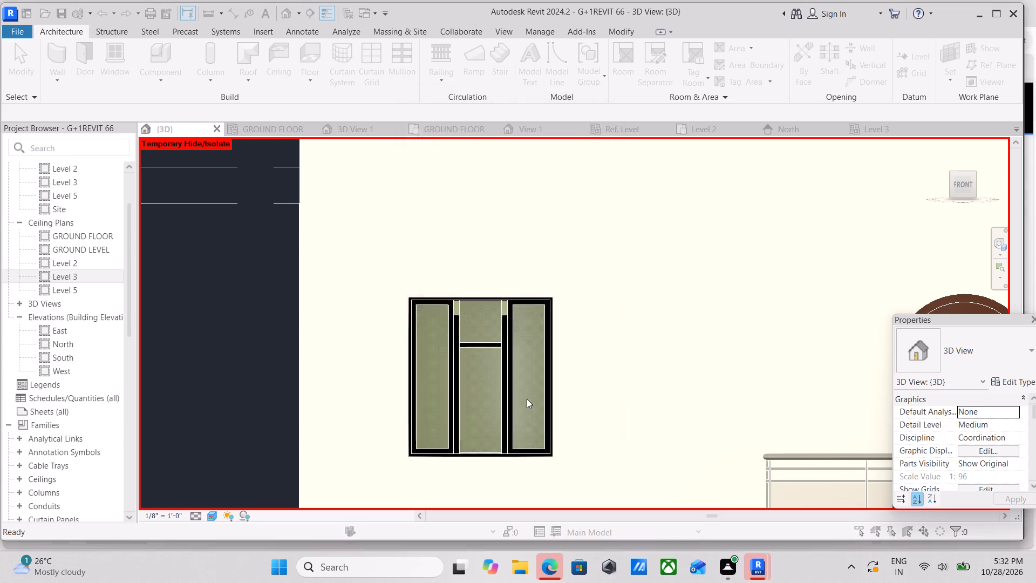
{"action": "left_click", "coordinate": [509, 303]}
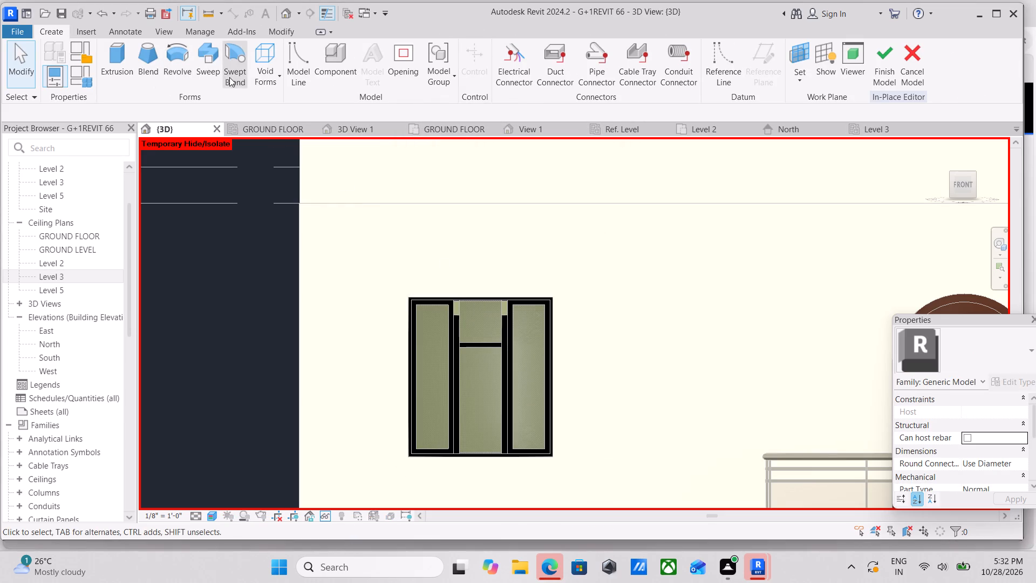
Set the work plane by picking the front wall's outer face beside the upper-floor window.
{"action": "left_click", "coordinate": [803, 74]}
{"action": "left_click", "coordinate": [804, 133]}
{"action": "scroll", "coordinate": [388, 253], "scroll_direction": "down", "scroll_amount": 3}
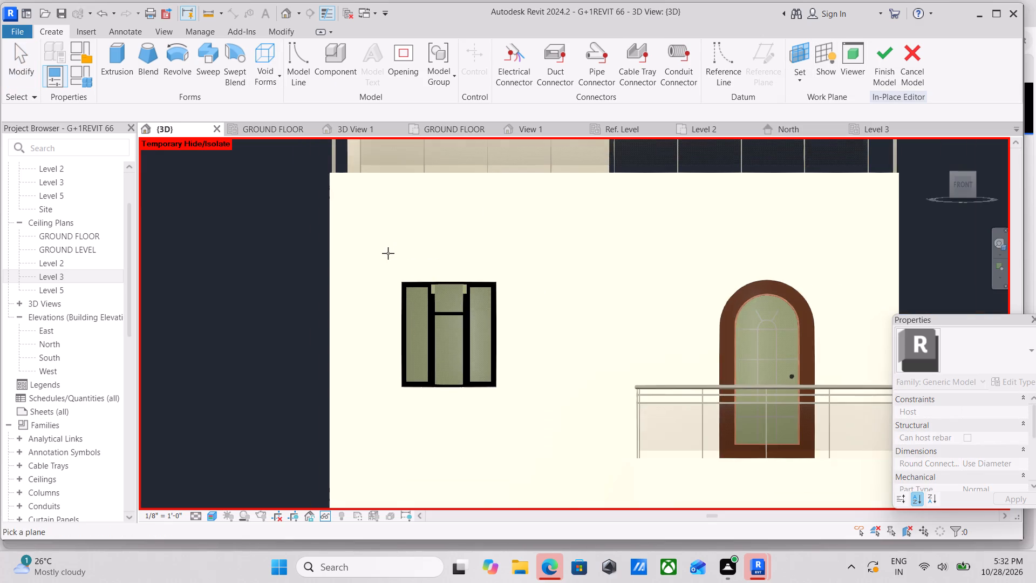
{"action": "scroll", "coordinate": [388, 253], "scroll_direction": "down", "scroll_amount": 1}
{"action": "middle_click_drag", "start_coordinate": [393, 252], "coordinate": [419, 294], "text": "shift"}
{"action": "scroll", "coordinate": [485, 348], "scroll_direction": "up", "scroll_amount": 1}
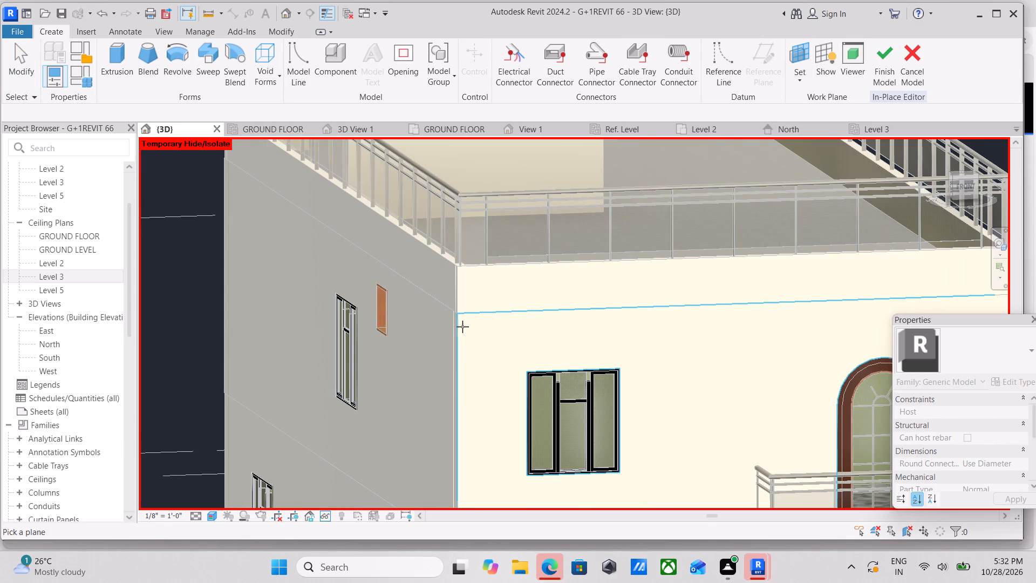
{"action": "scroll", "coordinate": [461, 328], "scroll_direction": "up", "scroll_amount": 2}
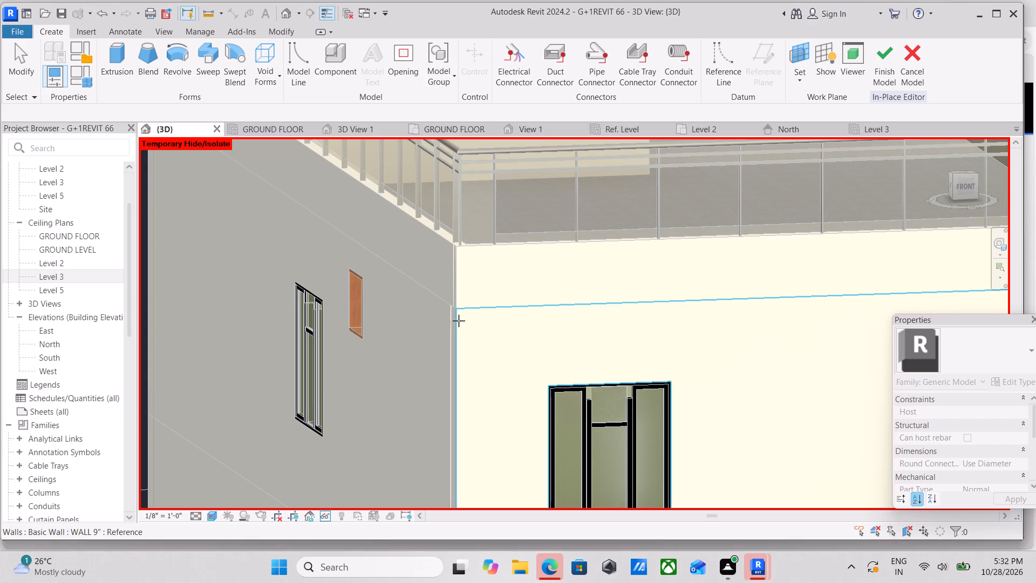
{"action": "left_click", "coordinate": [459, 321]}
{"action": "middle_click_drag", "start_coordinate": [577, 371], "coordinate": [510, 313]}
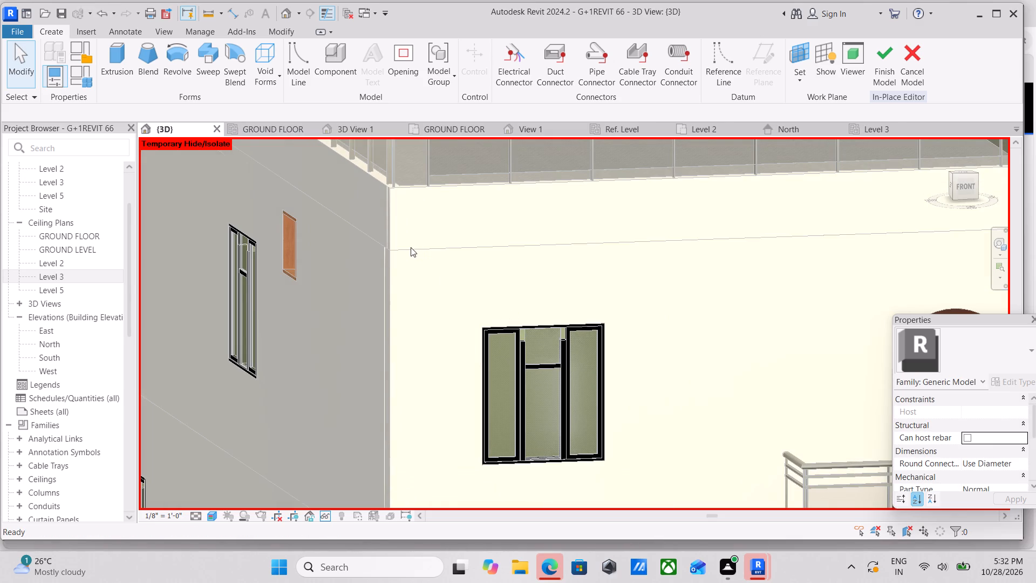
{"action": "scroll", "coordinate": [405, 264], "scroll_direction": "up", "scroll_amount": 2}
{"action": "scroll", "coordinate": [474, 293], "scroll_direction": "down", "scroll_amount": 2}
{"action": "middle_click_drag", "start_coordinate": [474, 293], "coordinate": [508, 272]}
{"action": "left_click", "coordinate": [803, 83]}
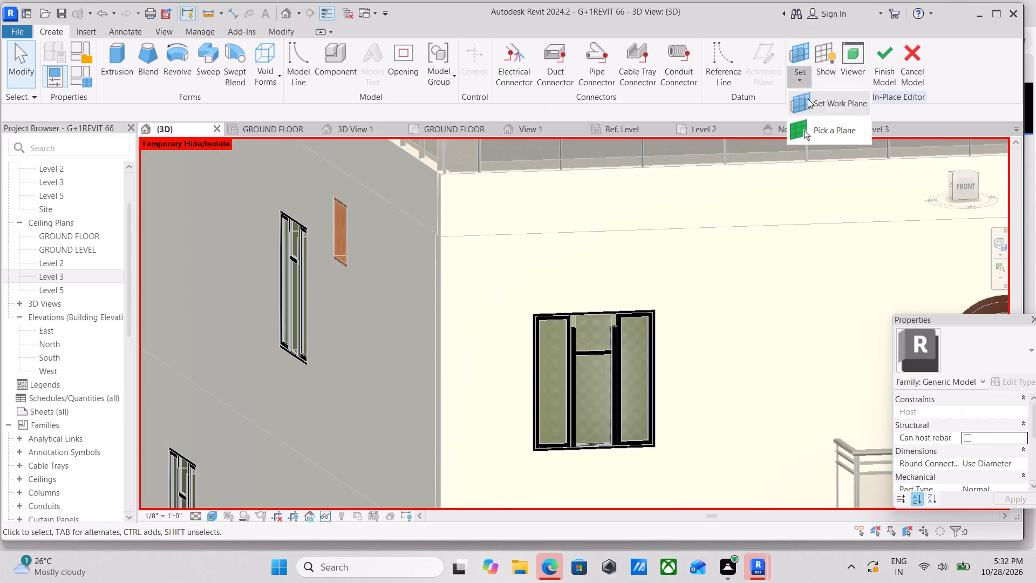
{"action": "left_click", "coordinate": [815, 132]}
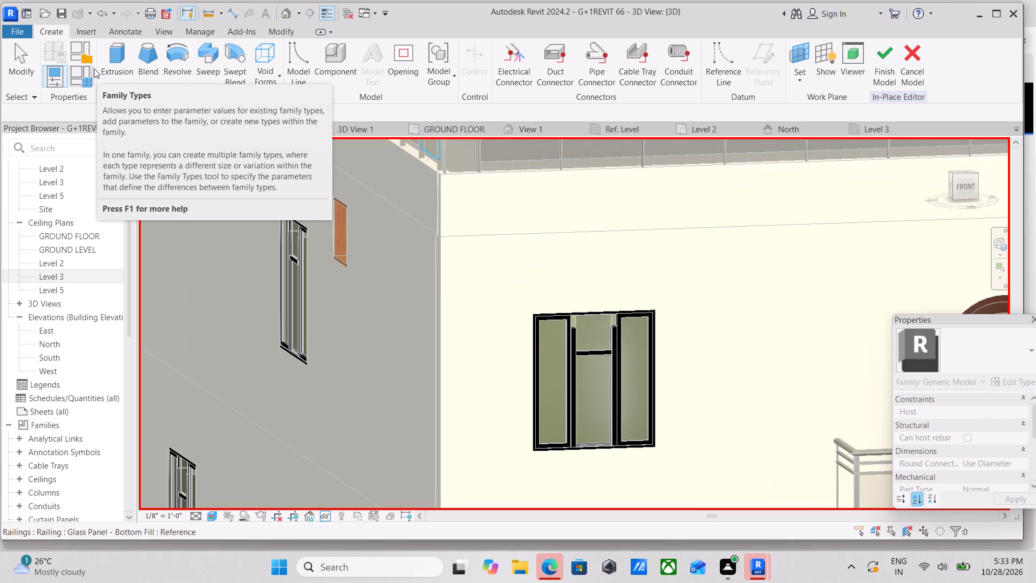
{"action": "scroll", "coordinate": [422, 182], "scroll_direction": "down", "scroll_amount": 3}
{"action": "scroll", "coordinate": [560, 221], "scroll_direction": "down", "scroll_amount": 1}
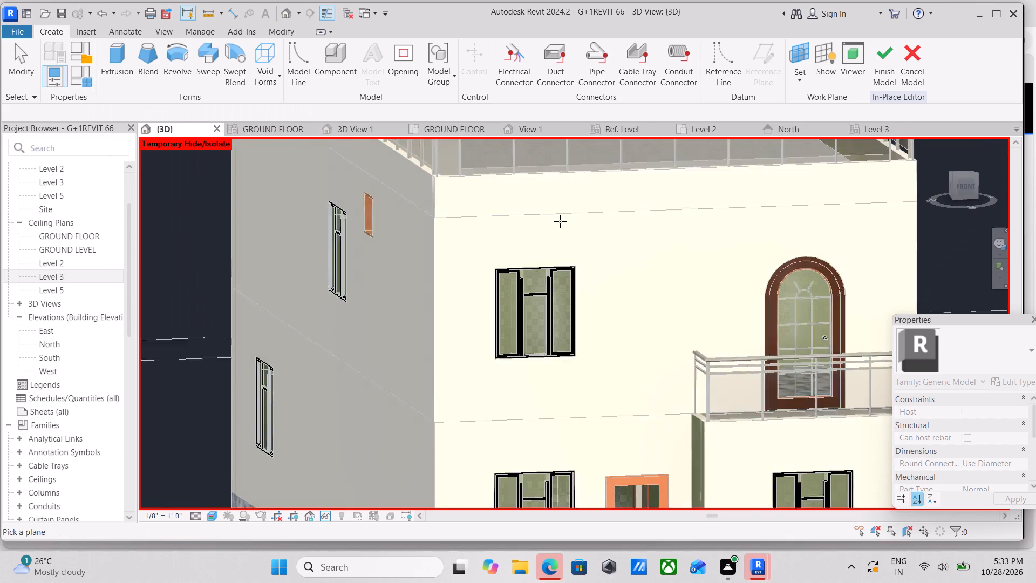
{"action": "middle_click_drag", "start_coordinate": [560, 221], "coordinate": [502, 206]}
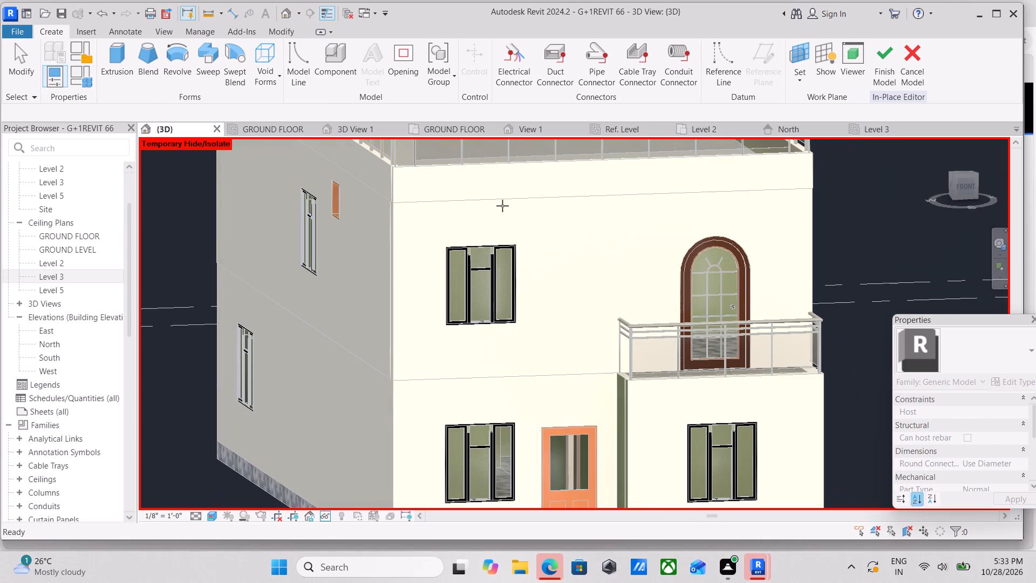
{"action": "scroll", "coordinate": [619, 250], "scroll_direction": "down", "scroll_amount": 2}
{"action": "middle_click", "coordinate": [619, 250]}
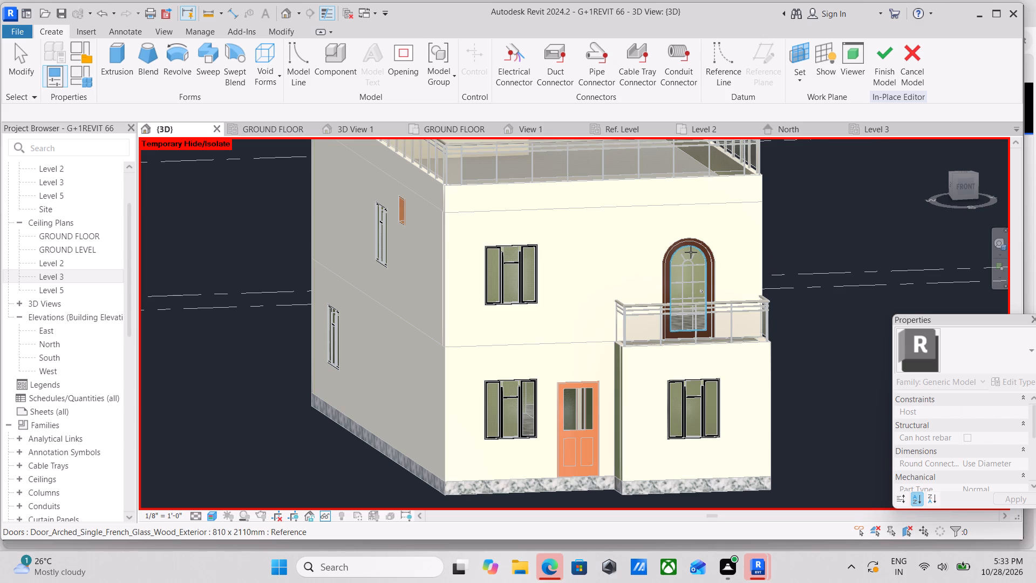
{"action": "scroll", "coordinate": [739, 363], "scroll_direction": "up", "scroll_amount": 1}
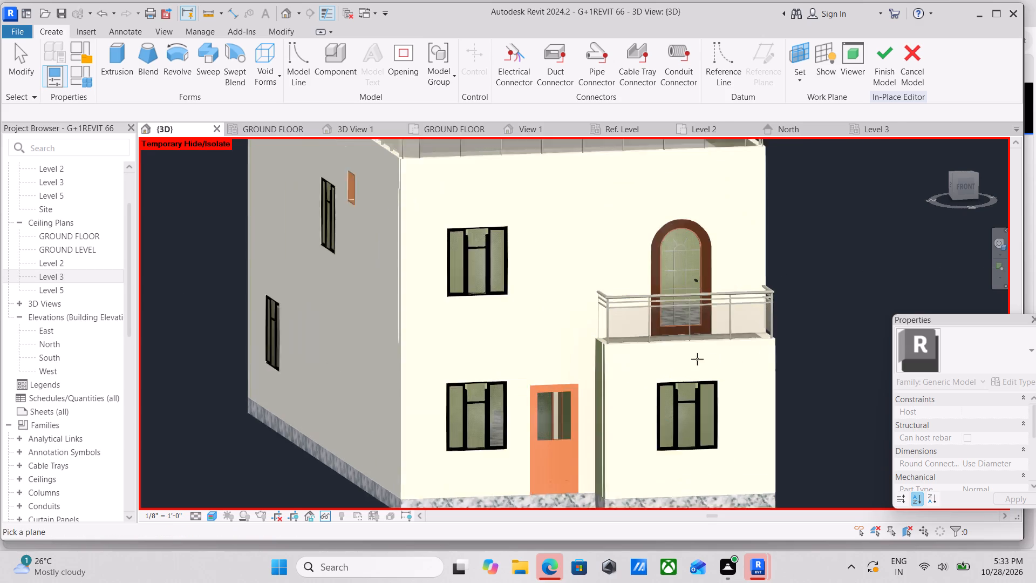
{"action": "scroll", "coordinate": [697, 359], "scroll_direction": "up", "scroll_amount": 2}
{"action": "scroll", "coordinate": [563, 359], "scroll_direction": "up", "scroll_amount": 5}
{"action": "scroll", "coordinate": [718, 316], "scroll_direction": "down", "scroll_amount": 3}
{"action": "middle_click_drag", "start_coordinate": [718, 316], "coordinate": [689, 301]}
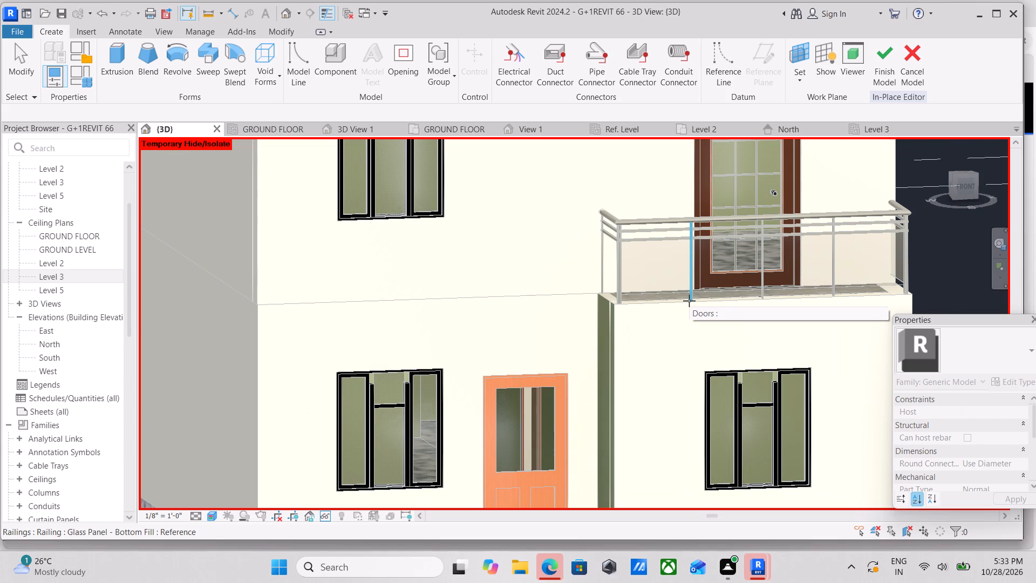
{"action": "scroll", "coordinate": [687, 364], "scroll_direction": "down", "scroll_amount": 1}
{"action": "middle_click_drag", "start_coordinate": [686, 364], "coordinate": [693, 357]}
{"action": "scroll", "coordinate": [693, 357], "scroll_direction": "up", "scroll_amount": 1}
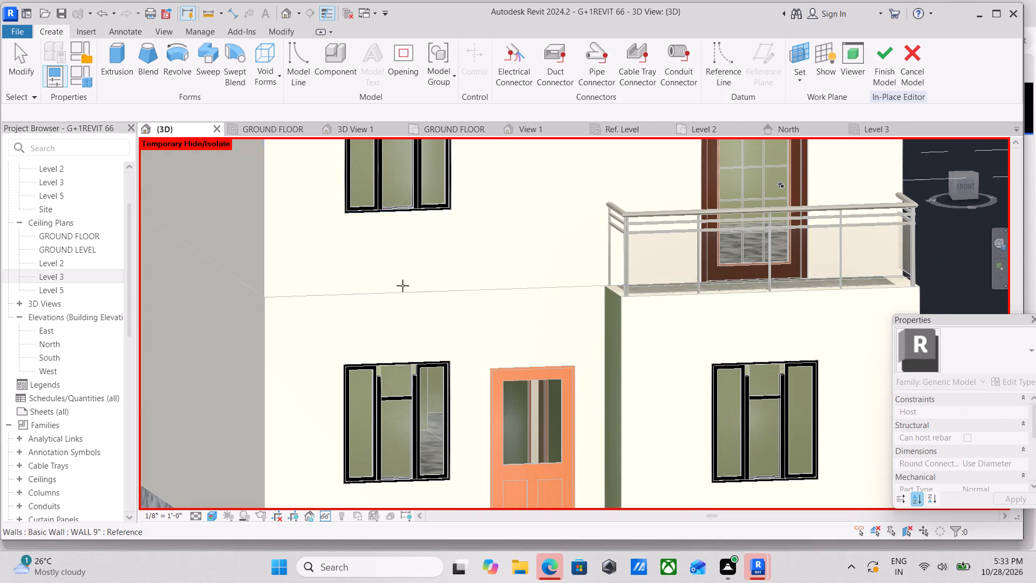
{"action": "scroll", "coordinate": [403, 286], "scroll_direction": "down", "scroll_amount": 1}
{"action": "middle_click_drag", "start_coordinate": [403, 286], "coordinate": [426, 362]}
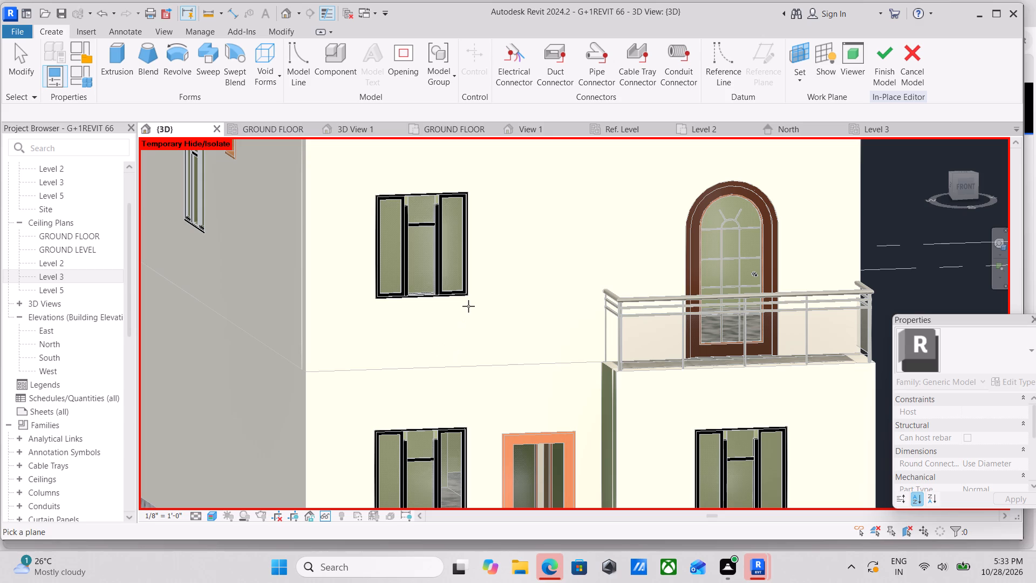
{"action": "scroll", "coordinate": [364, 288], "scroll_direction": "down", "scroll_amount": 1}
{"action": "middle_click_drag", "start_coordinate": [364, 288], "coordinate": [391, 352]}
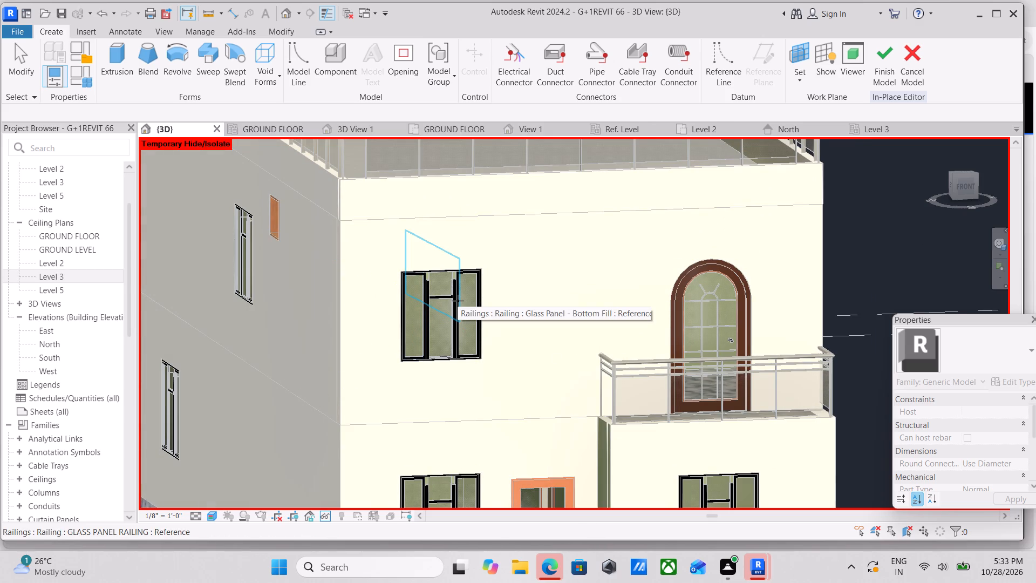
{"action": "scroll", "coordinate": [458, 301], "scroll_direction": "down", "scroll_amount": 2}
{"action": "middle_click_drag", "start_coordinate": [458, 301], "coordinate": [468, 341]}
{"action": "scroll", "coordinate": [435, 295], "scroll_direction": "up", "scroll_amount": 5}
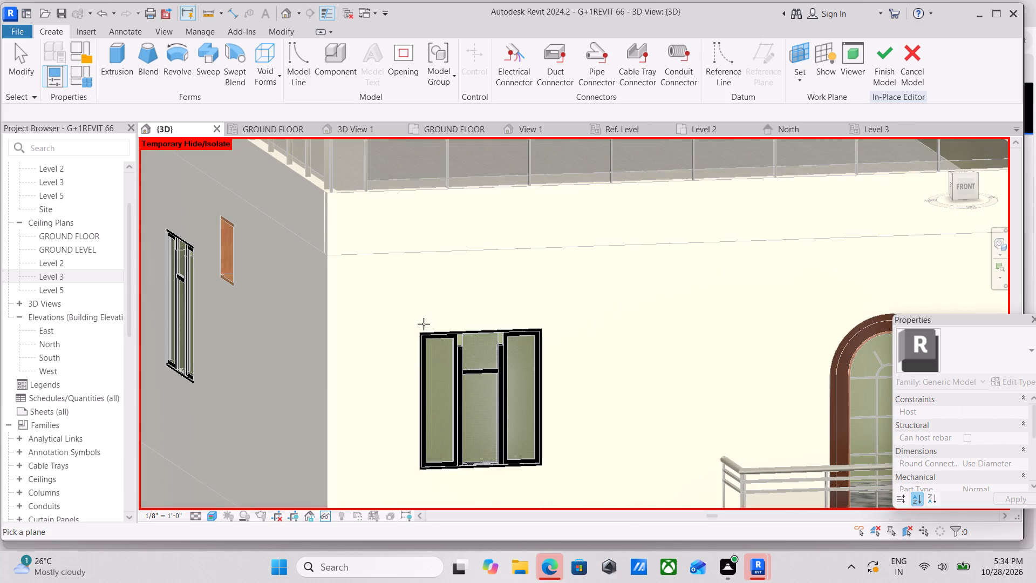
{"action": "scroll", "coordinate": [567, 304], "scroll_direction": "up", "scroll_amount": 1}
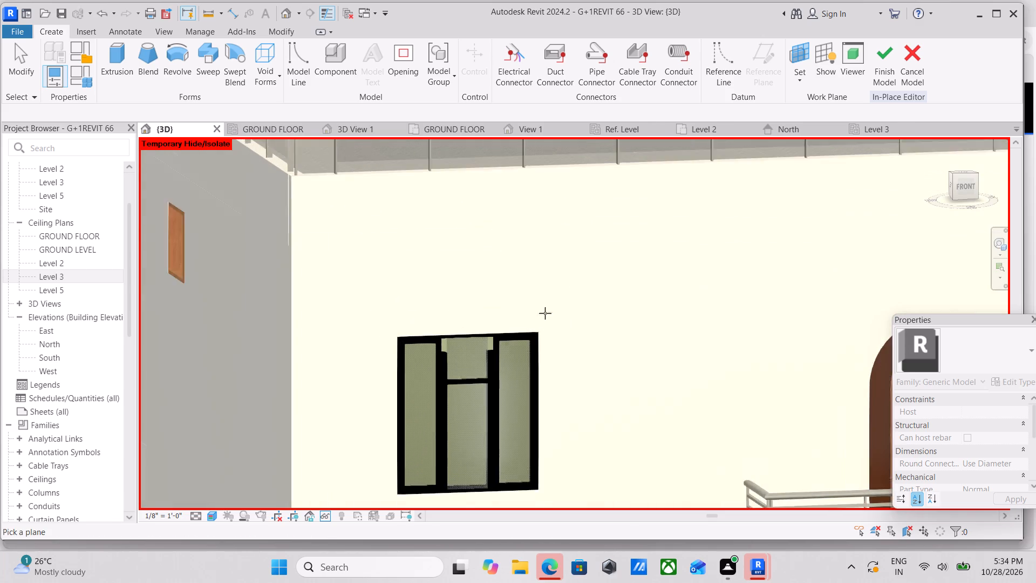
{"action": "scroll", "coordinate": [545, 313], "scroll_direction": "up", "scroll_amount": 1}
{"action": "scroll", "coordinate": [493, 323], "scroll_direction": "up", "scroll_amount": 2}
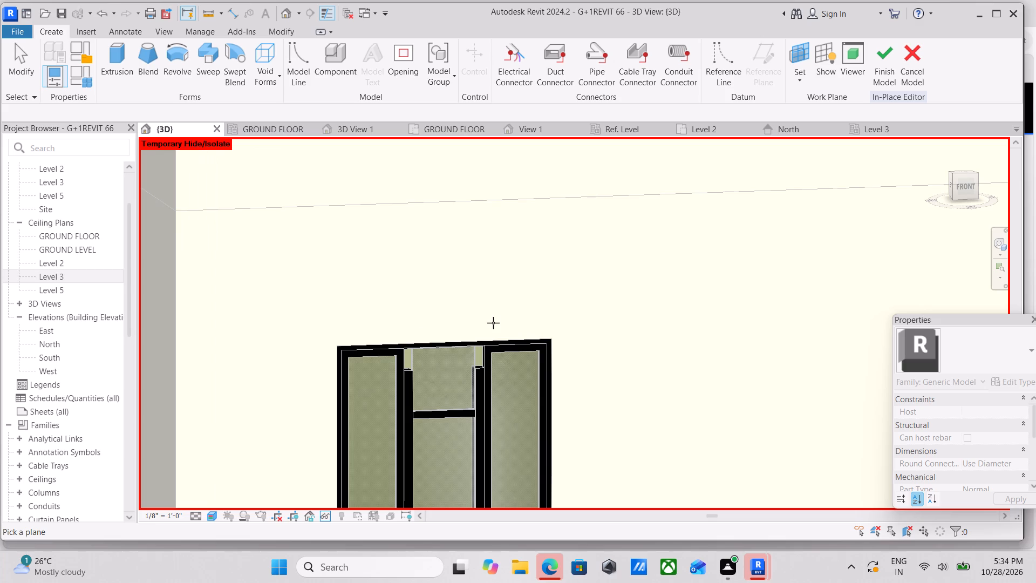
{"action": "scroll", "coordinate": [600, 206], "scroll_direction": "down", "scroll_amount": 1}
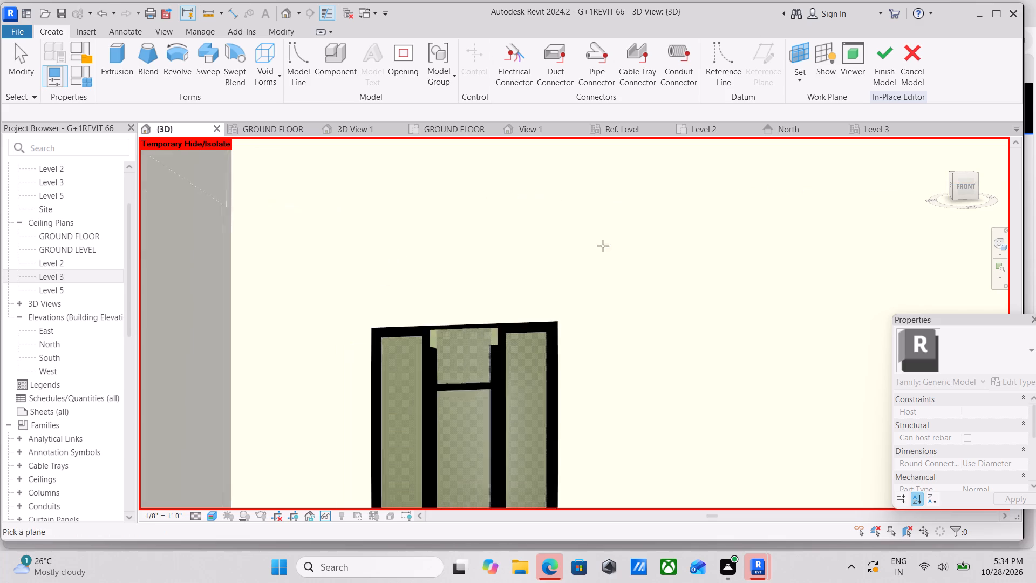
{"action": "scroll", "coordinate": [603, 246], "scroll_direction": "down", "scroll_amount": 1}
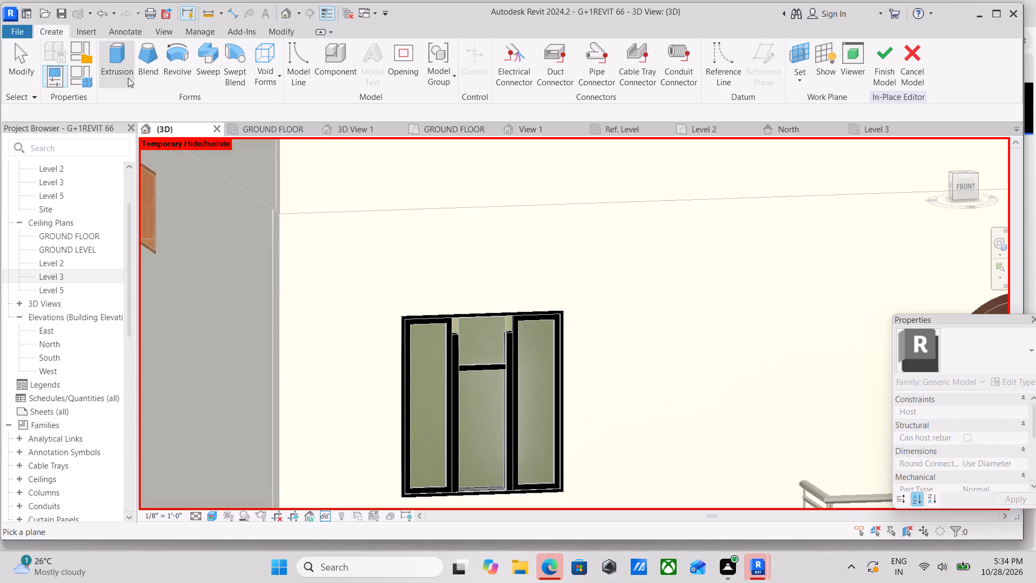
Begin an extrusion on the front wall's work plane and switch the 3D view to a plainer visual style.
{"action": "left_click", "coordinate": [117, 66]}
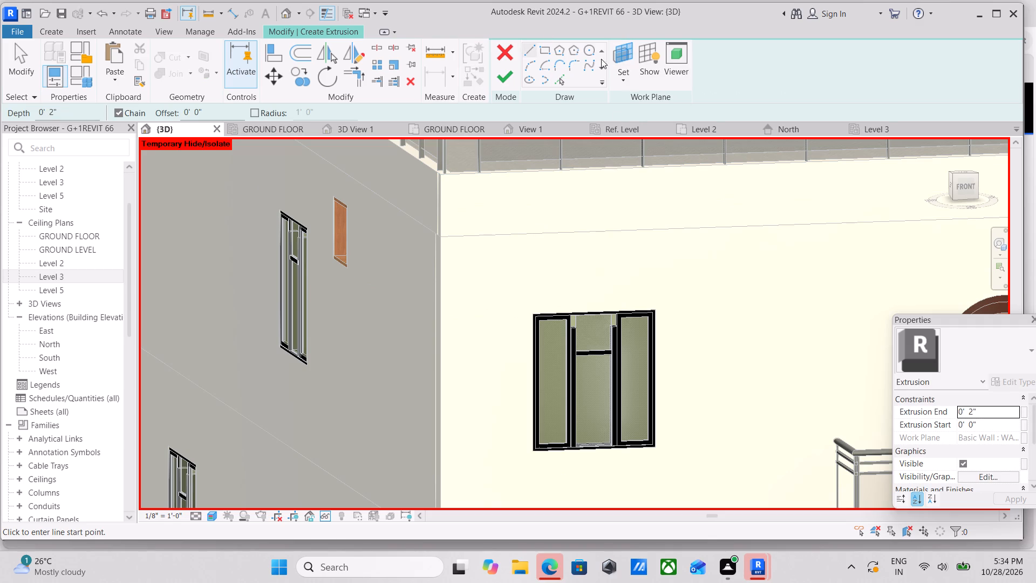
{"action": "scroll", "coordinate": [536, 317], "scroll_direction": "up", "scroll_amount": 8}
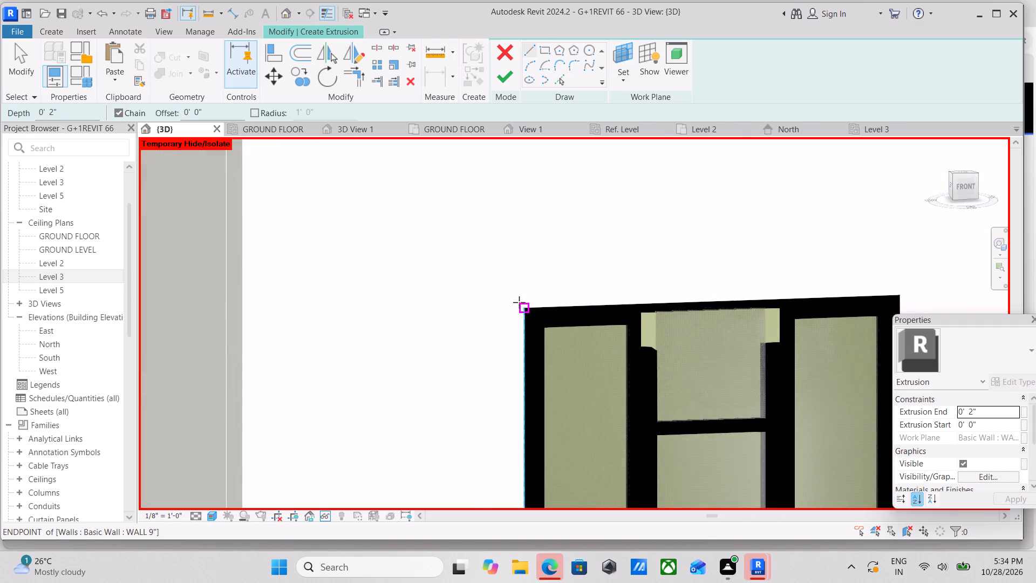
{"action": "left_click", "coordinate": [212, 517]}
{"action": "left_click", "coordinate": [232, 457]}
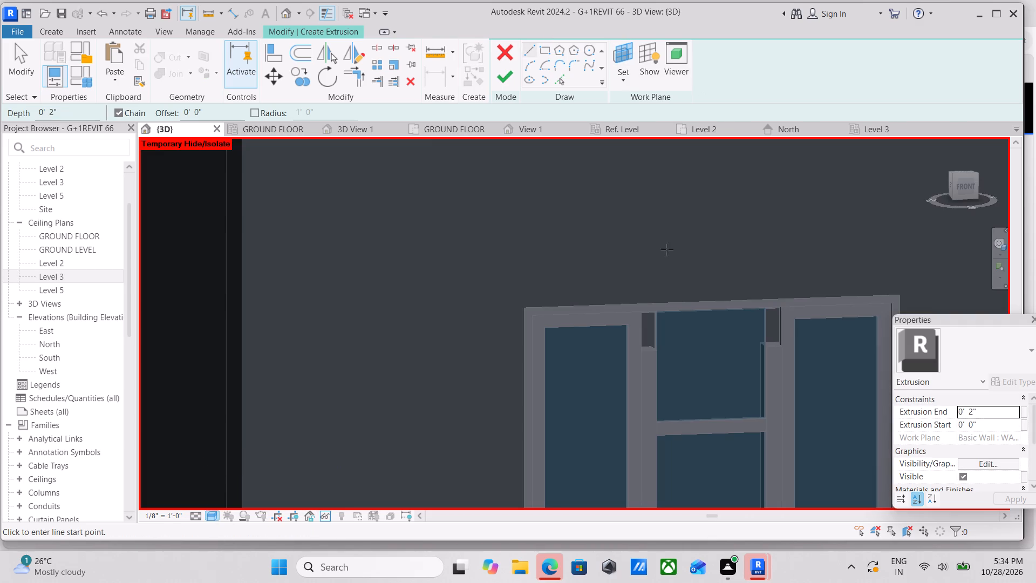
Sketch a rectangle around the upper-floor front window, from its top corner to the opposite bottom corner, about 4'-5" high.
{"action": "left_click", "coordinate": [522, 304]}
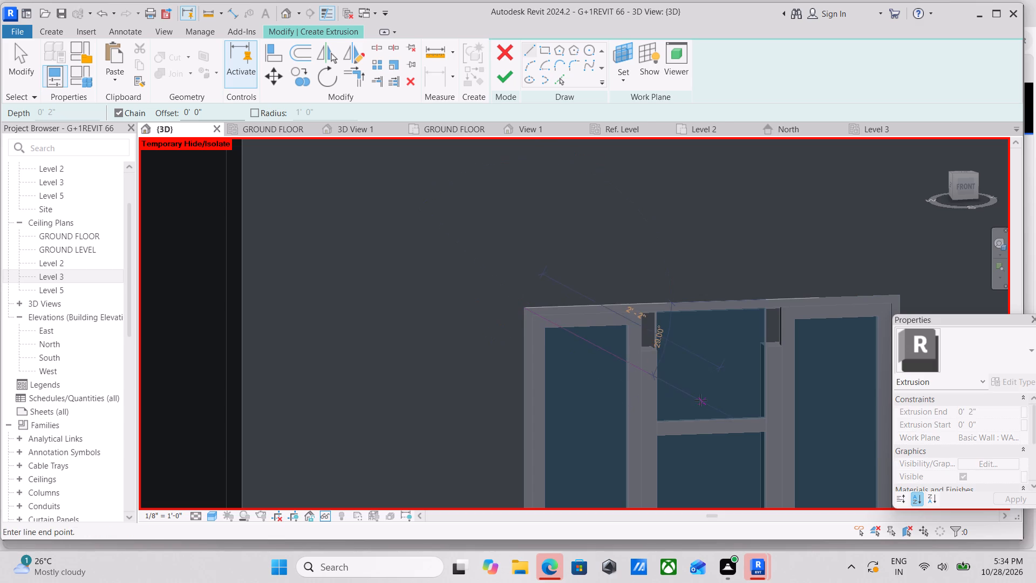
{"action": "key", "text": "Escape"}
{"action": "left_click", "coordinate": [550, 54]}
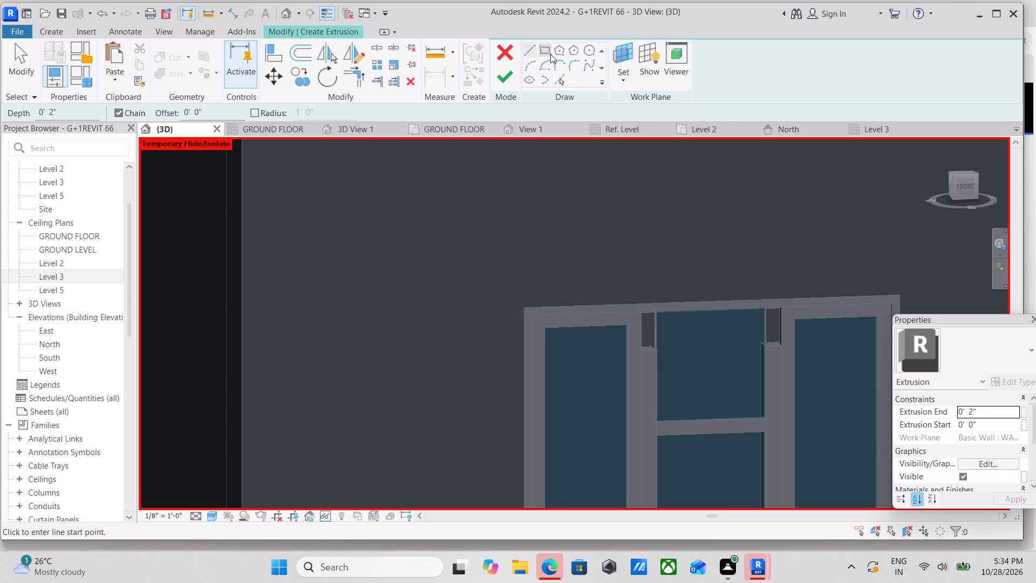
{"action": "left_click", "coordinate": [524, 309]}
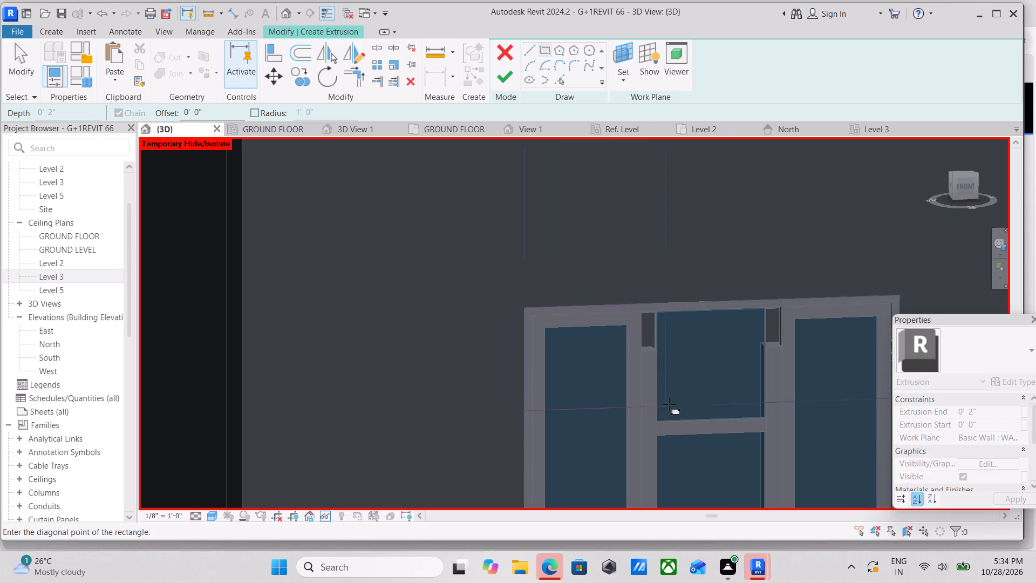
{"action": "middle_click_drag", "start_coordinate": [669, 404], "coordinate": [576, 188]}
{"action": "middle_click_drag", "start_coordinate": [738, 381], "coordinate": [651, 262]}
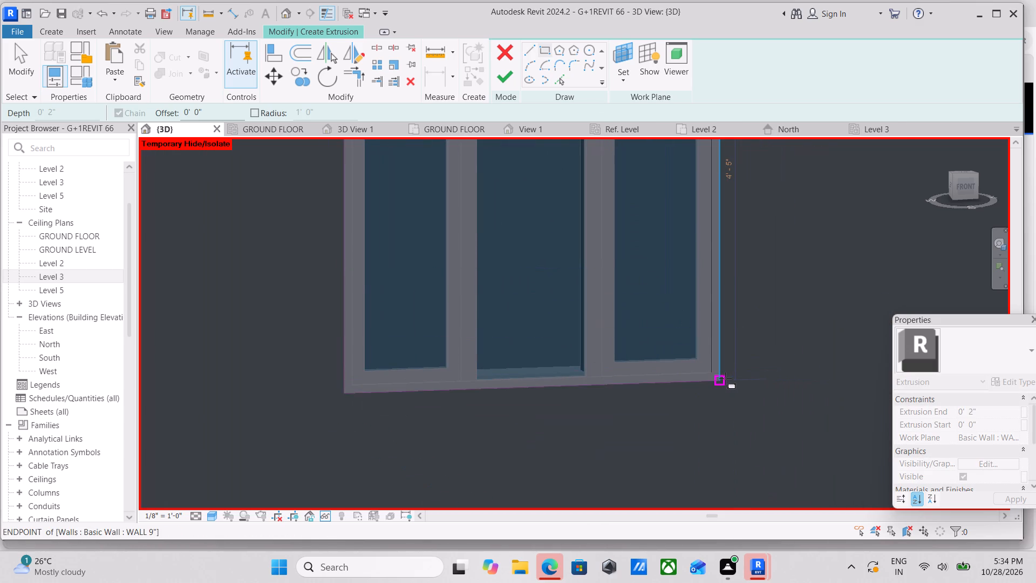
{"action": "left_click", "coordinate": [724, 378]}
Sketch a rectangle about 4'-0" by 4'-5" along the outer edges of the ground-floor window below, beside the front door.
{"action": "scroll", "coordinate": [687, 238], "scroll_direction": "down", "scroll_amount": 7}
{"action": "middle_click_drag", "start_coordinate": [788, 314], "coordinate": [804, 253]}
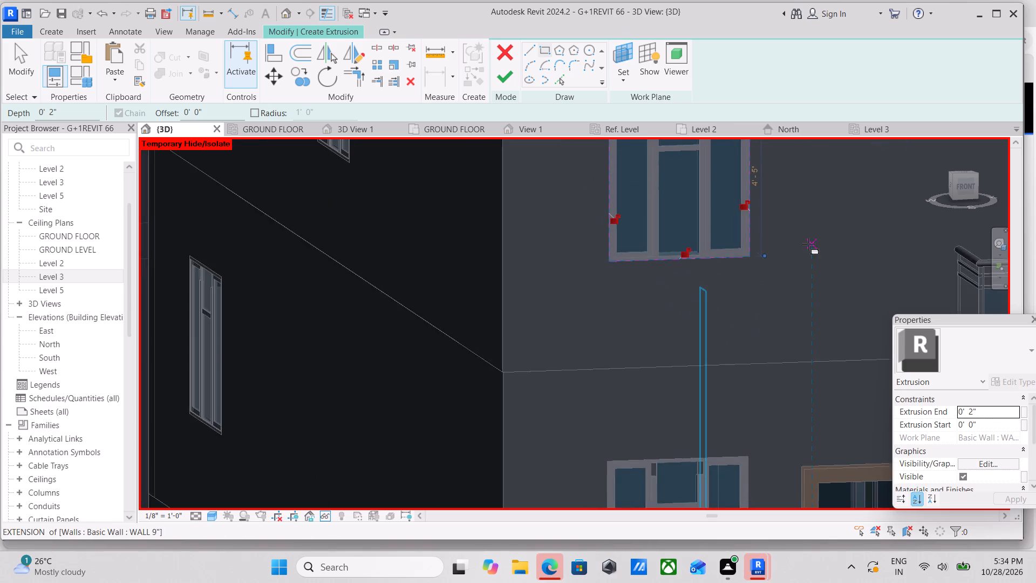
{"action": "scroll", "coordinate": [836, 290], "scroll_direction": "down", "scroll_amount": 2}
{"action": "middle_click_drag", "start_coordinate": [837, 323], "coordinate": [709, 336]}
{"action": "middle_click_drag", "start_coordinate": [558, 470], "coordinate": [575, 336]}
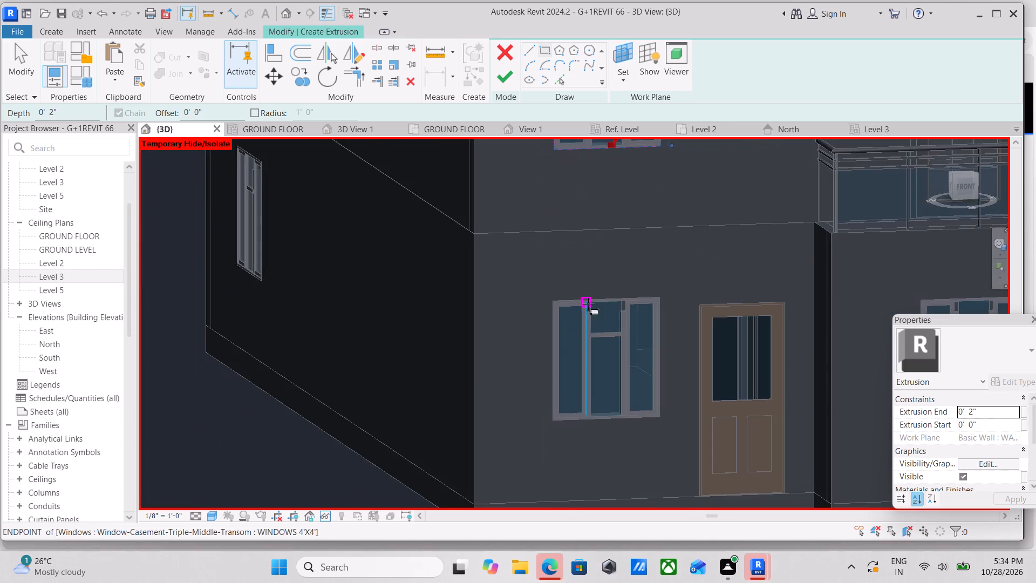
{"action": "scroll", "coordinate": [578, 307], "scroll_direction": "up", "scroll_amount": 7}
{"action": "left_click", "coordinate": [524, 285]}
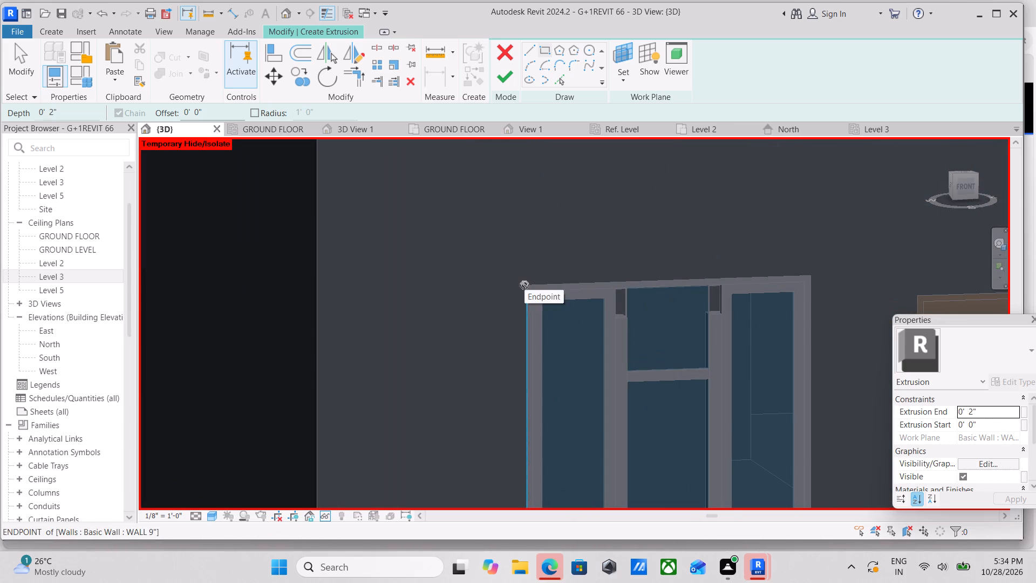
{"action": "middle_click_drag", "start_coordinate": [683, 422], "coordinate": [574, 289]}
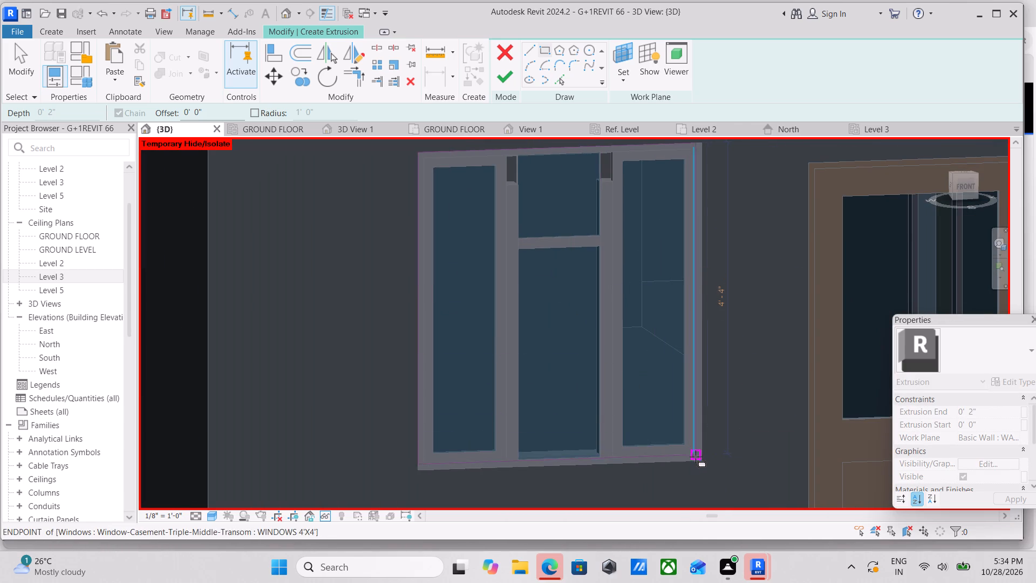
{"action": "left_click", "coordinate": [703, 462]}
Sketch a second rectangle around the upper-floor window, offset 5" outward from the first one.
{"action": "scroll", "coordinate": [560, 243], "scroll_direction": "down", "scroll_amount": 1}
{"action": "middle_click_drag", "start_coordinate": [560, 243], "coordinate": [611, 445]}
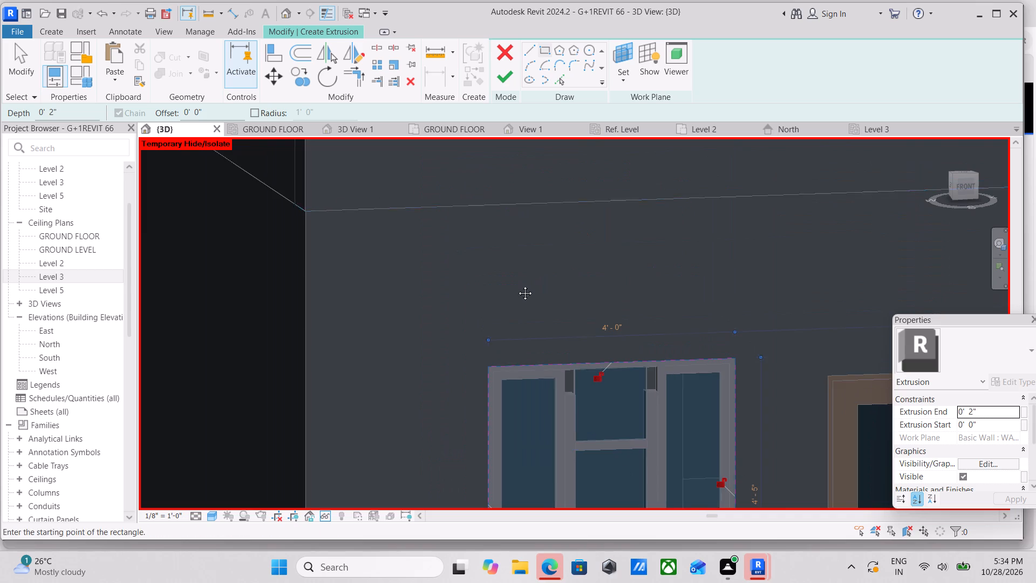
{"action": "middle_click_drag", "start_coordinate": [513, 264], "coordinate": [535, 410]}
{"action": "scroll", "coordinate": [558, 214], "scroll_direction": "down", "scroll_amount": 1}
{"action": "middle_click_drag", "start_coordinate": [561, 228], "coordinate": [567, 334]}
{"action": "scroll", "coordinate": [584, 295], "scroll_direction": "down", "scroll_amount": 2}
{"action": "middle_click_drag", "start_coordinate": [584, 295], "coordinate": [580, 466]}
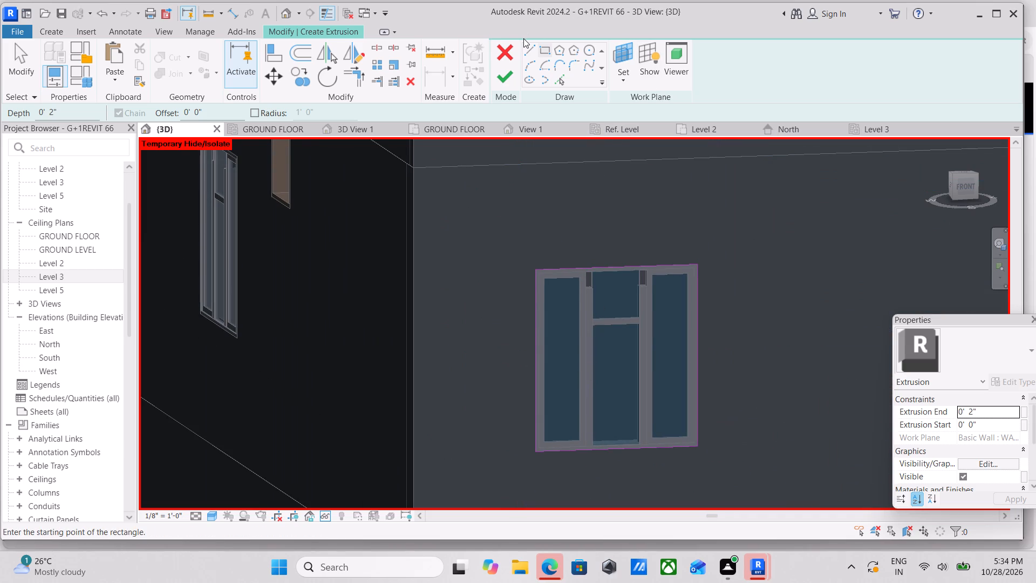
{"action": "left_click_drag", "start_coordinate": [254, 107], "coordinate": [222, 107]}
{"action": "left_click_drag", "start_coordinate": [222, 107], "coordinate": [189, 110]}
{"action": "left_click_drag", "start_coordinate": [219, 121], "coordinate": [162, 118]}
{"action": "left_click_drag", "start_coordinate": [207, 108], "coordinate": [166, 113]}
{"action": "key", "text": "4"}
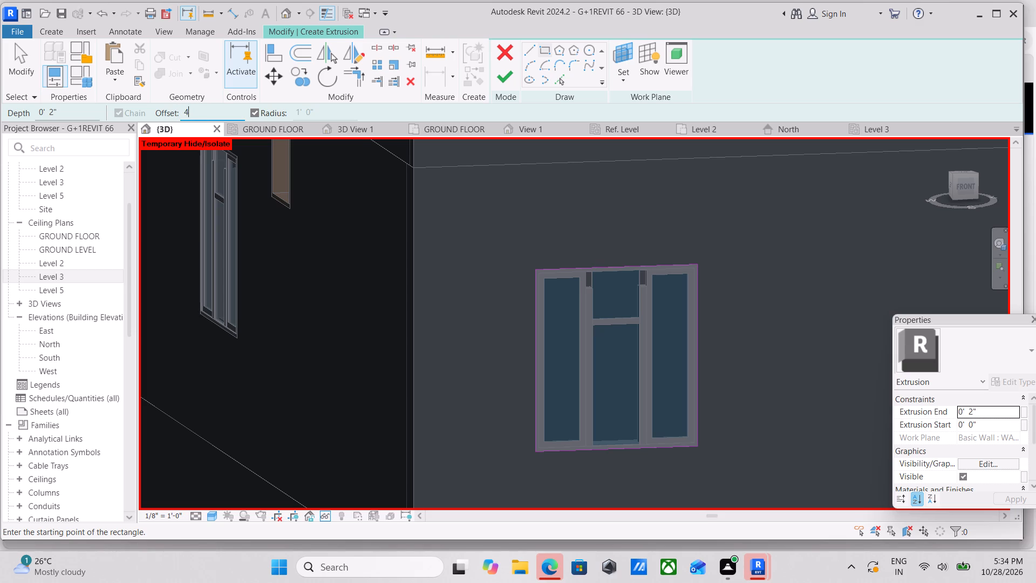
{"action": "key", "text": "BackSpace"}
{"action": "key", "text": "5"}
{"action": "key", "text": "shift+quotedbl"}
{"action": "key", "text": "Return"}
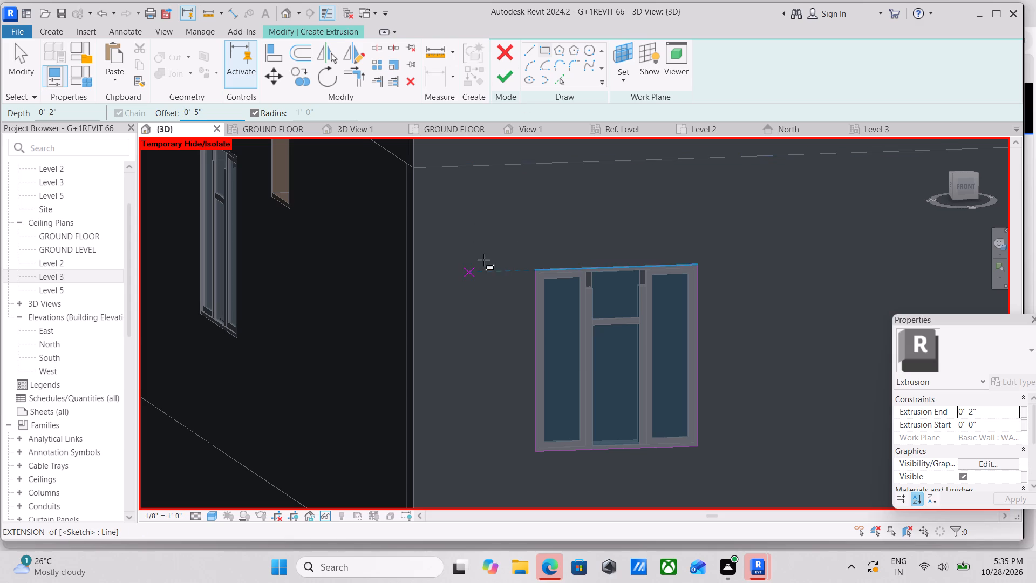
{"action": "left_click", "coordinate": [536, 268]}
{"action": "left_click", "coordinate": [698, 449]}
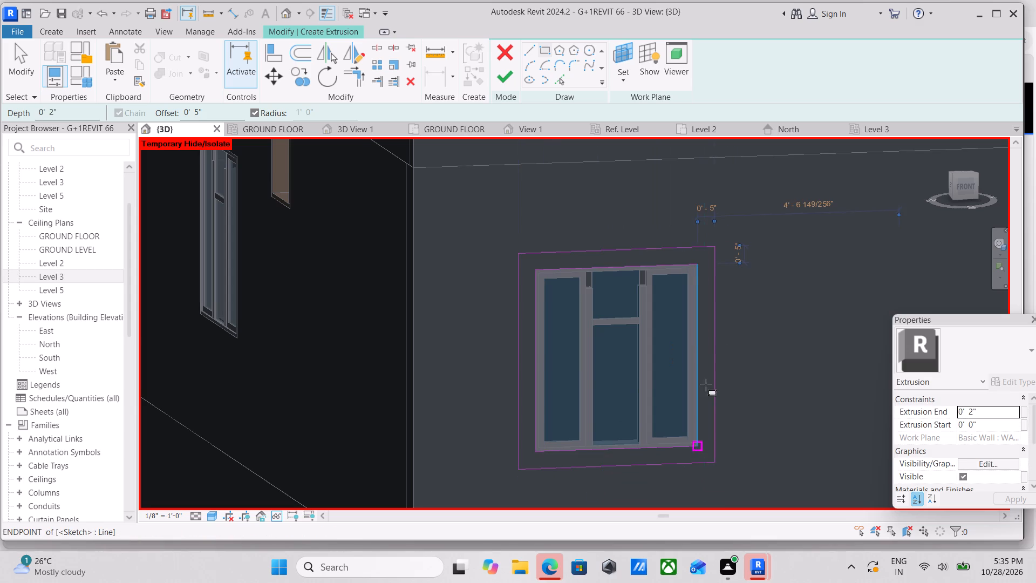
Sketch a second rectangle around the ground-floor window beside the door, with the same 5" outward offset.
{"action": "scroll", "coordinate": [742, 316], "scroll_direction": "up", "scroll_amount": 4}
{"action": "scroll", "coordinate": [742, 316], "scroll_direction": "down", "scroll_amount": 4}
{"action": "middle_click_drag", "start_coordinate": [742, 316], "coordinate": [629, 277]}
{"action": "scroll", "coordinate": [625, 334], "scroll_direction": "down", "scroll_amount": 2}
{"action": "middle_click_drag", "start_coordinate": [624, 358], "coordinate": [651, 270]}
{"action": "middle_click_drag", "start_coordinate": [612, 424], "coordinate": [580, 317]}
{"action": "scroll", "coordinate": [606, 407], "scroll_direction": "down", "scroll_amount": 1}
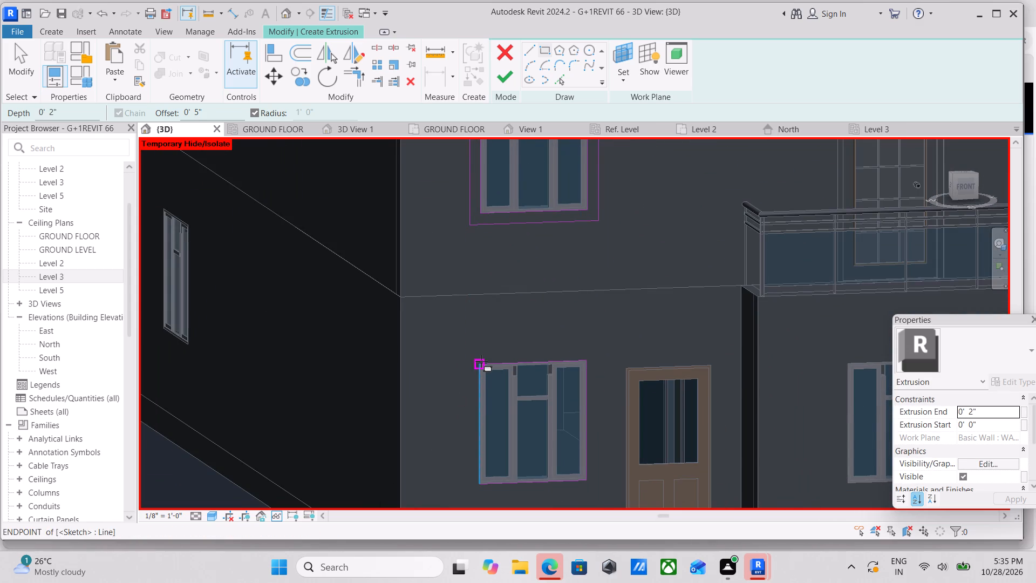
{"action": "left_click", "coordinate": [481, 361]}
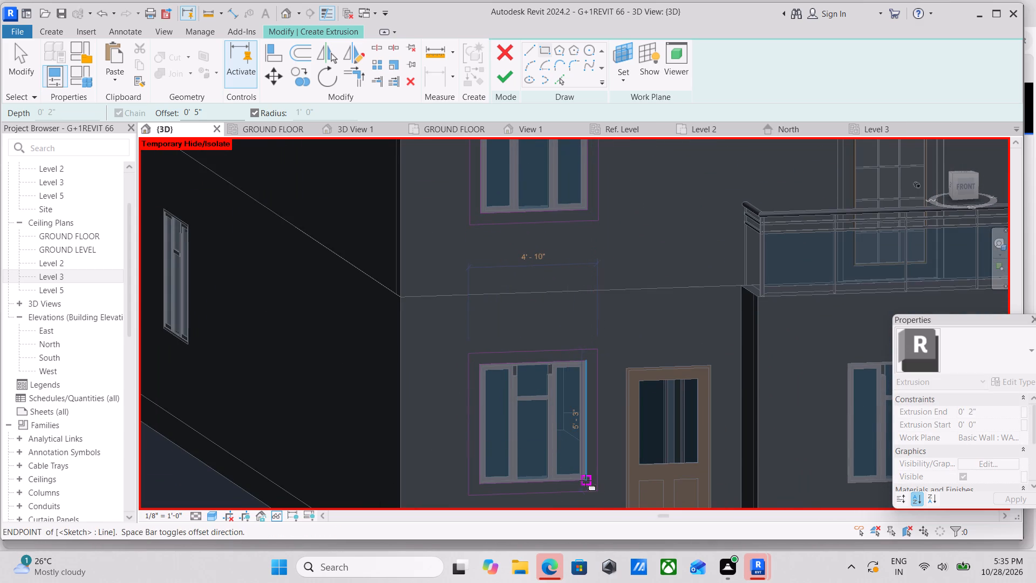
{"action": "left_click", "coordinate": [585, 480]}
Set the extrusion depth to 5" and finish the sketch of both window surrounds.
{"action": "scroll", "coordinate": [453, 308], "scroll_direction": "down", "scroll_amount": 1}
{"action": "middle_click_drag", "start_coordinate": [453, 309], "coordinate": [461, 406]}
{"action": "scroll", "coordinate": [562, 341], "scroll_direction": "down", "scroll_amount": 2}
{"action": "middle_click_drag", "start_coordinate": [563, 340], "coordinate": [396, 350]}
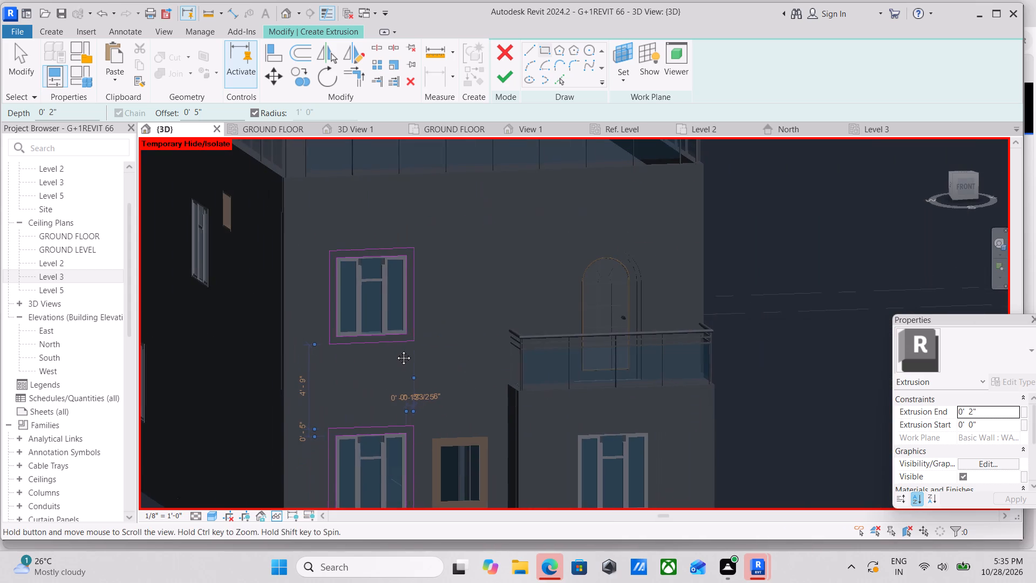
{"action": "middle_click_drag", "start_coordinate": [396, 350], "coordinate": [397, 350]}
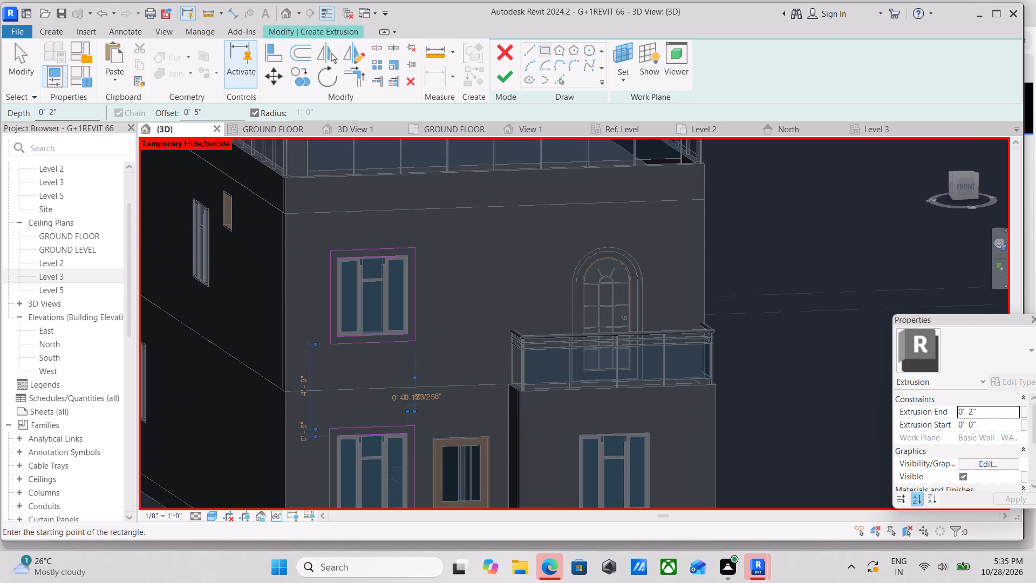
{"action": "left_click", "coordinate": [69, 113]}
{"action": "left_click_drag", "start_coordinate": [71, 113], "coordinate": [31, 106]}
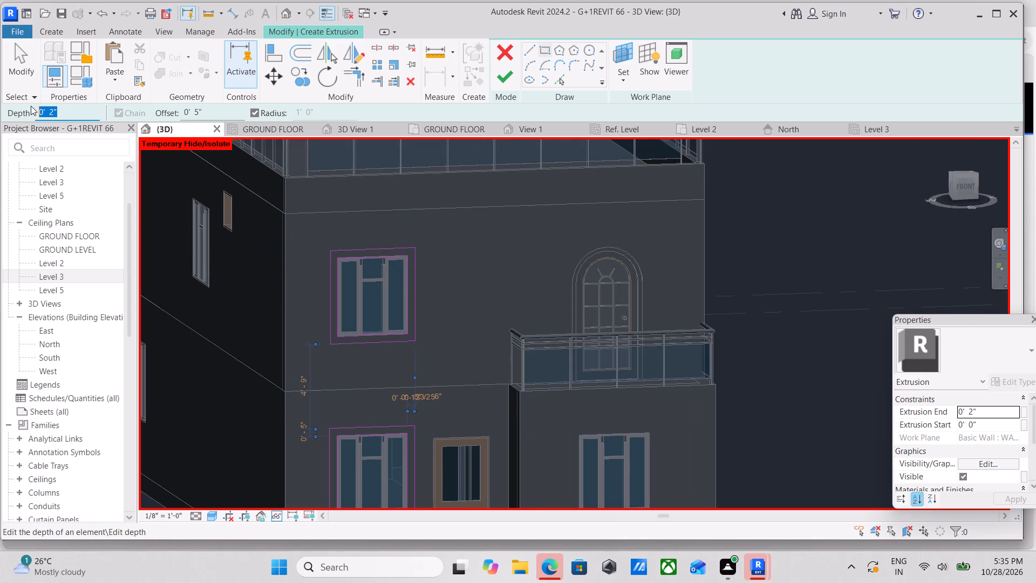
{"action": "key", "text": "5"}
{"action": "key", "text": "shift+quotedbl"}
{"action": "left_click", "coordinate": [509, 77]}
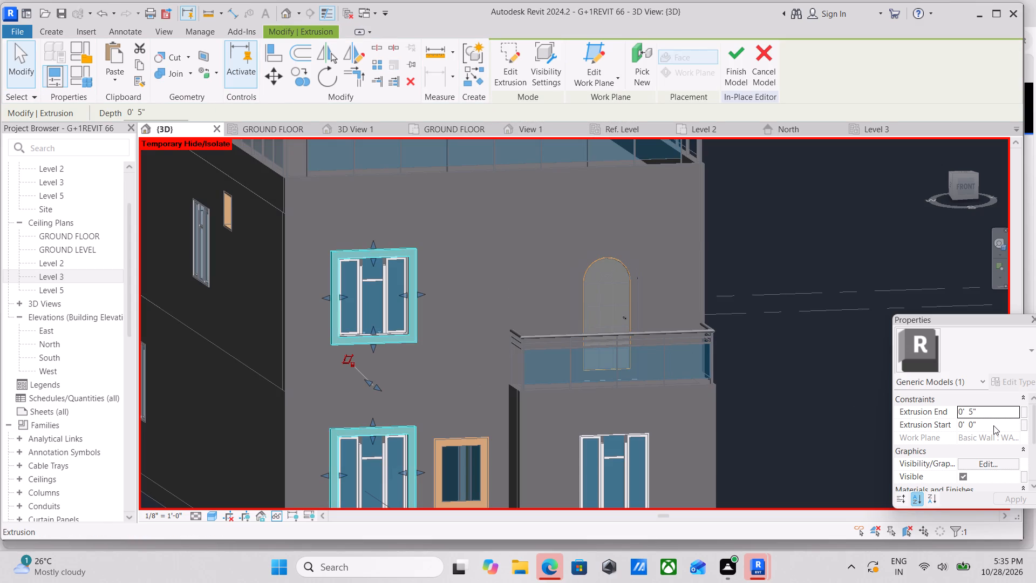
Assign the BLACK material to the window-surround extrusion and finish the in-place model.
{"action": "scroll", "coordinate": [993, 425], "scroll_direction": "down", "scroll_amount": 2}
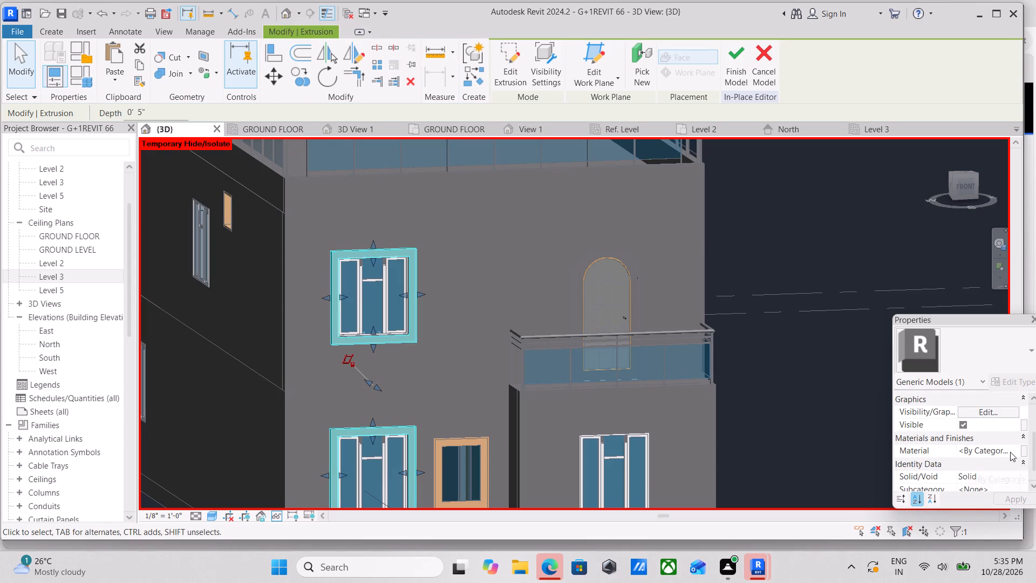
{"action": "left_click", "coordinate": [1010, 452]}
{"action": "left_click", "coordinate": [1012, 450]}
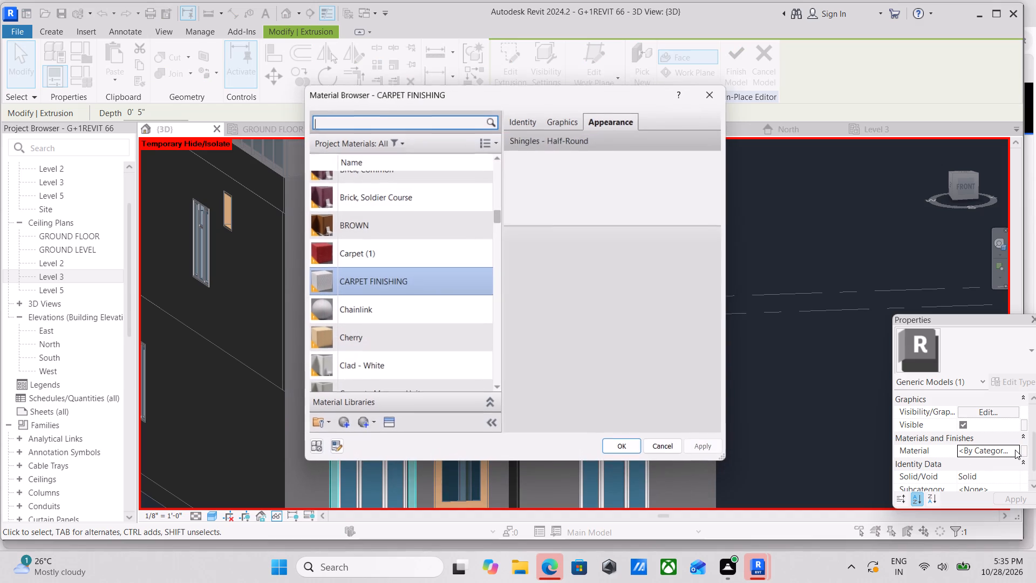
{"action": "left_click", "coordinate": [397, 119]}
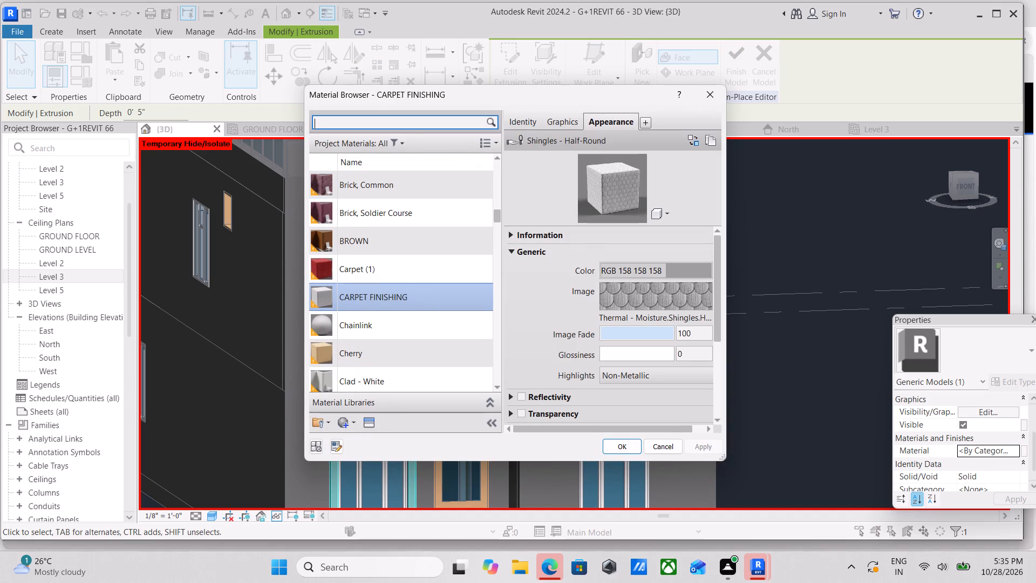
{"action": "type", "text": "black"}
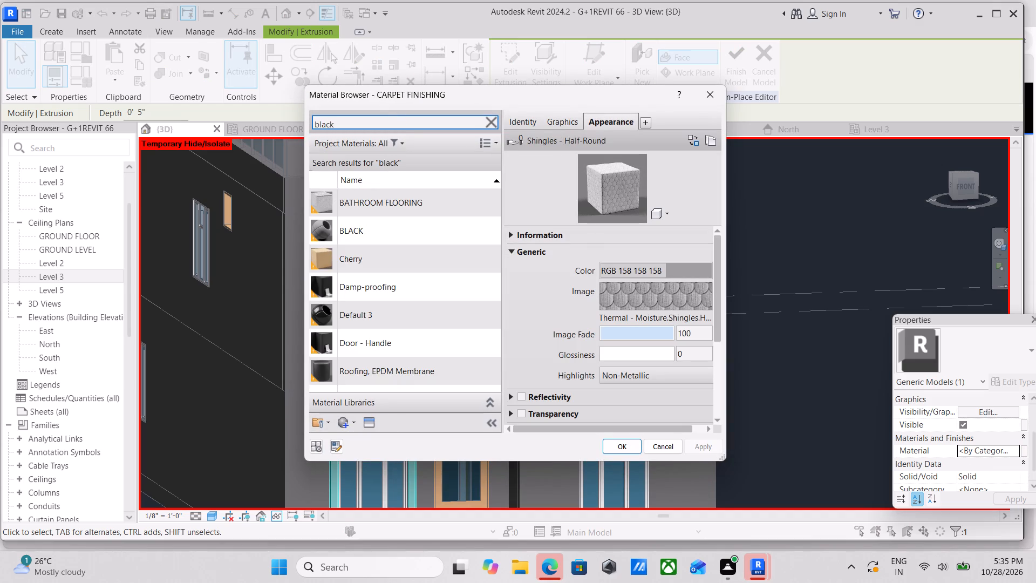
{"action": "left_click", "coordinate": [375, 234]}
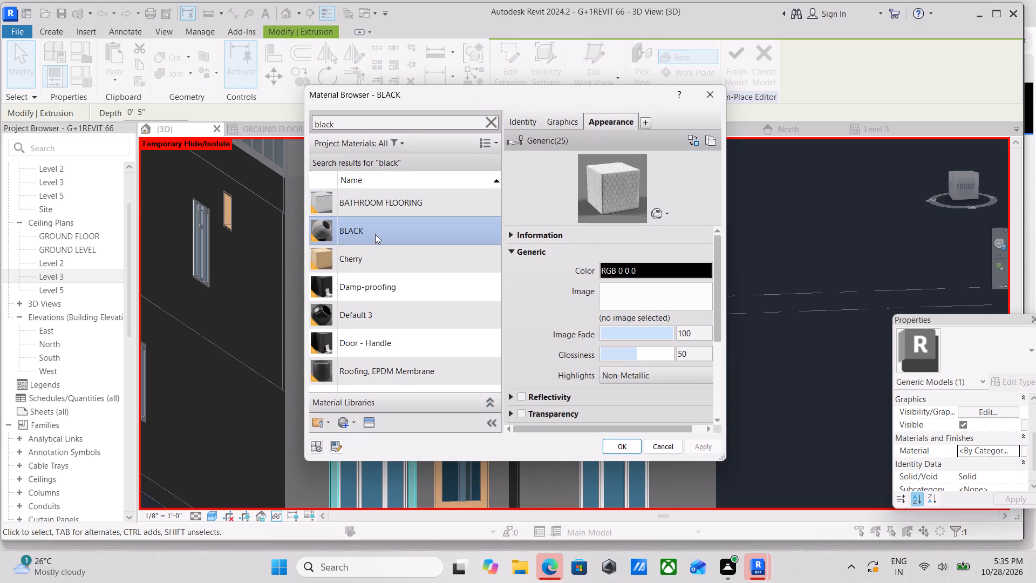
{"action": "left_click", "coordinate": [629, 448]}
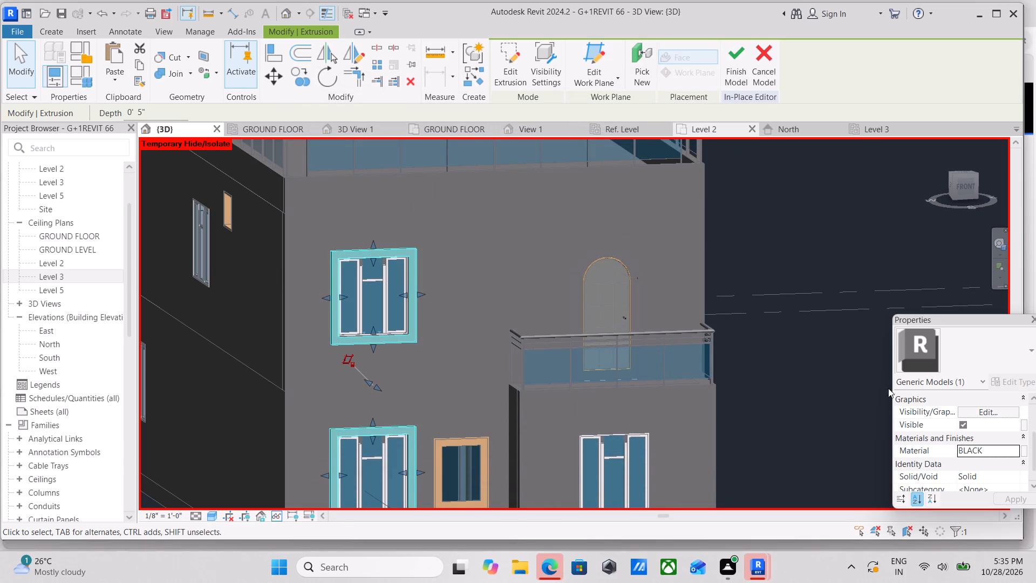
{"action": "left_click", "coordinate": [737, 59]}
Examine the new window surrounds and the rest of the front facade from several angles, including the balcony and arched door.
{"action": "scroll", "coordinate": [479, 327], "scroll_direction": "up", "scroll_amount": 1}
{"action": "scroll", "coordinate": [479, 327], "scroll_direction": "down", "scroll_amount": 1}
{"action": "middle_click_drag", "start_coordinate": [479, 327], "coordinate": [451, 289]}
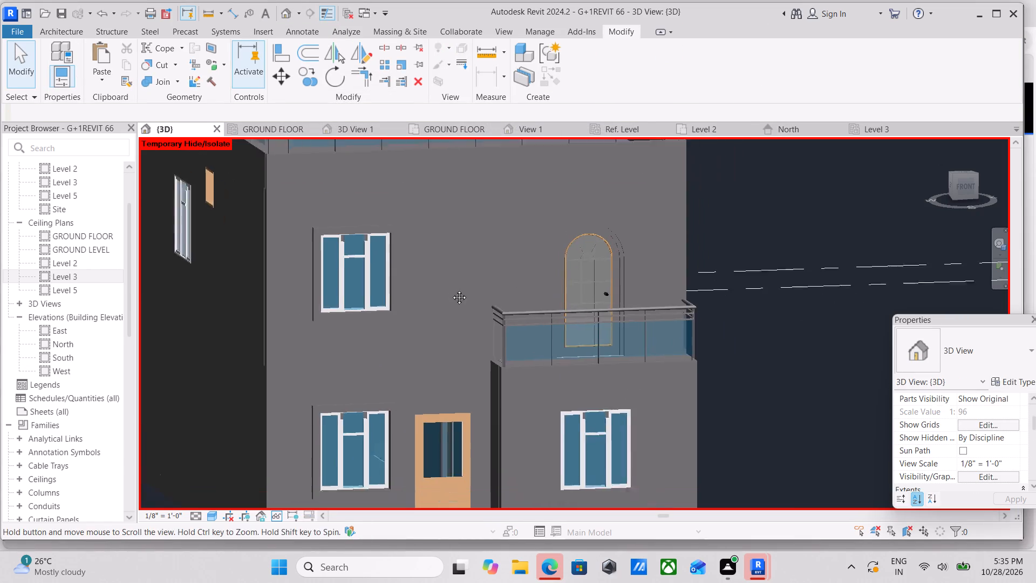
{"action": "middle_click_drag", "start_coordinate": [451, 289], "coordinate": [423, 214]}
{"action": "scroll", "coordinate": [490, 194], "scroll_direction": "down", "scroll_amount": 1}
{"action": "scroll", "coordinate": [369, 324], "scroll_direction": "up", "scroll_amount": 2}
{"action": "scroll", "coordinate": [394, 301], "scroll_direction": "down", "scroll_amount": 2}
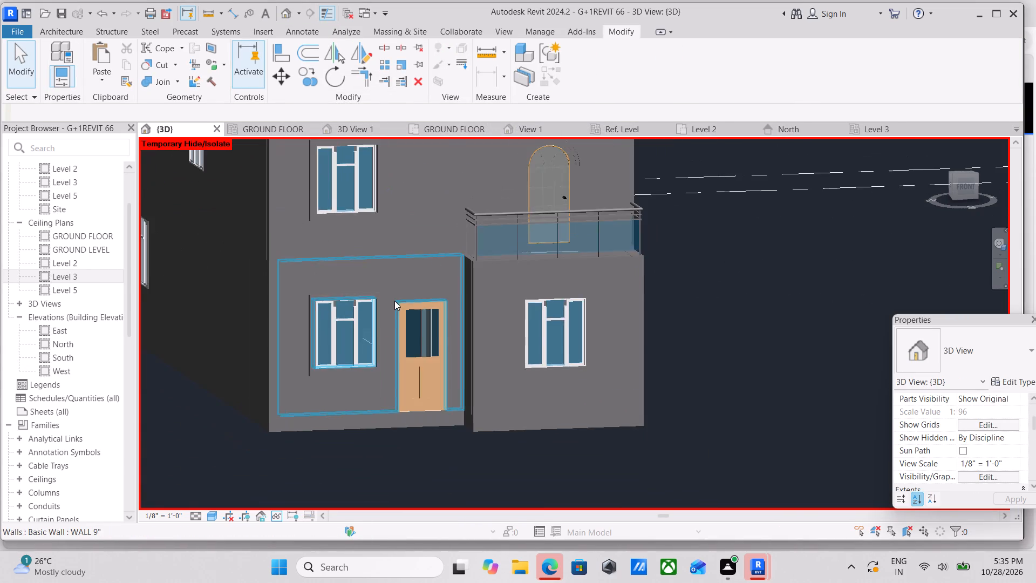
{"action": "middle_click_drag", "start_coordinate": [427, 235], "coordinate": [506, 295], "text": "shift"}
{"action": "middle_click_drag", "start_coordinate": [608, 295], "coordinate": [591, 303]}
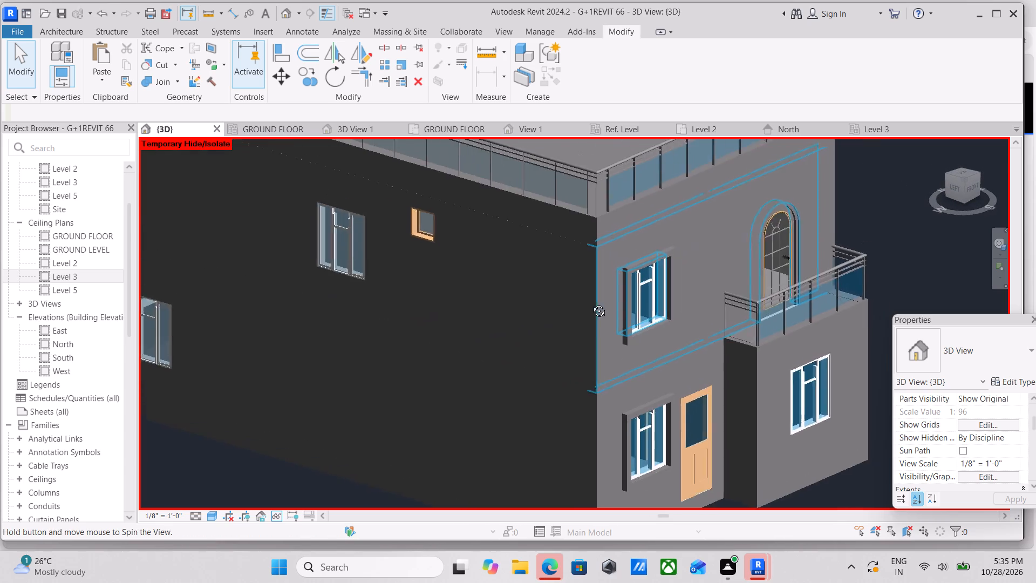
{"action": "middle_click_drag", "start_coordinate": [591, 303], "coordinate": [564, 324]}
{"action": "middle_click_drag", "start_coordinate": [617, 321], "coordinate": [540, 388]}
{"action": "scroll", "coordinate": [637, 385], "scroll_direction": "up", "scroll_amount": 3}
{"action": "middle_click_drag", "start_coordinate": [459, 360], "coordinate": [567, 262]}
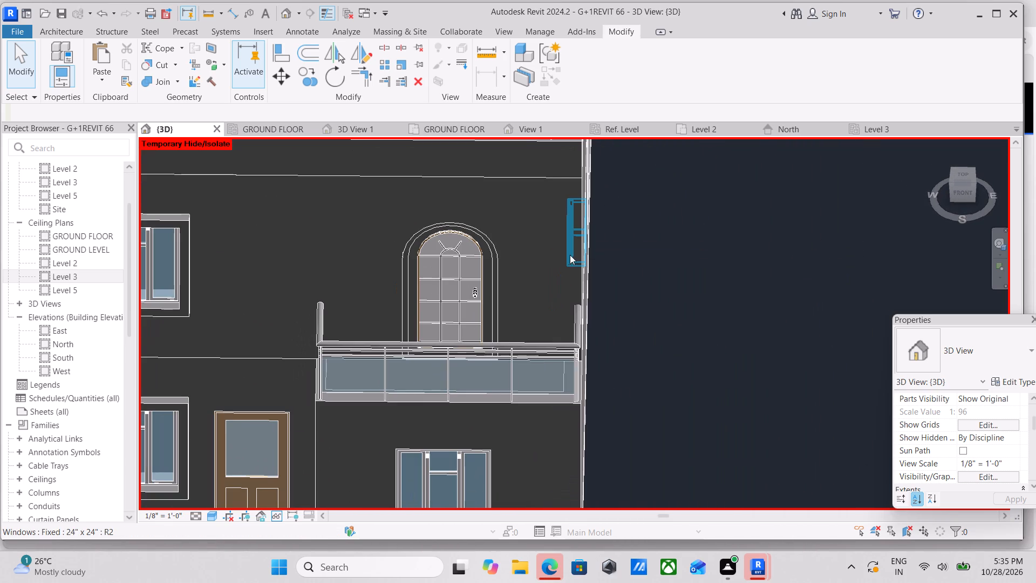
Examine the arched balcony door, its wall opening and the balcony railing from several angles.
{"action": "scroll", "coordinate": [514, 272], "scroll_direction": "up", "scroll_amount": 2}
{"action": "middle_click_drag", "start_coordinate": [419, 214], "coordinate": [435, 194], "text": "shift"}
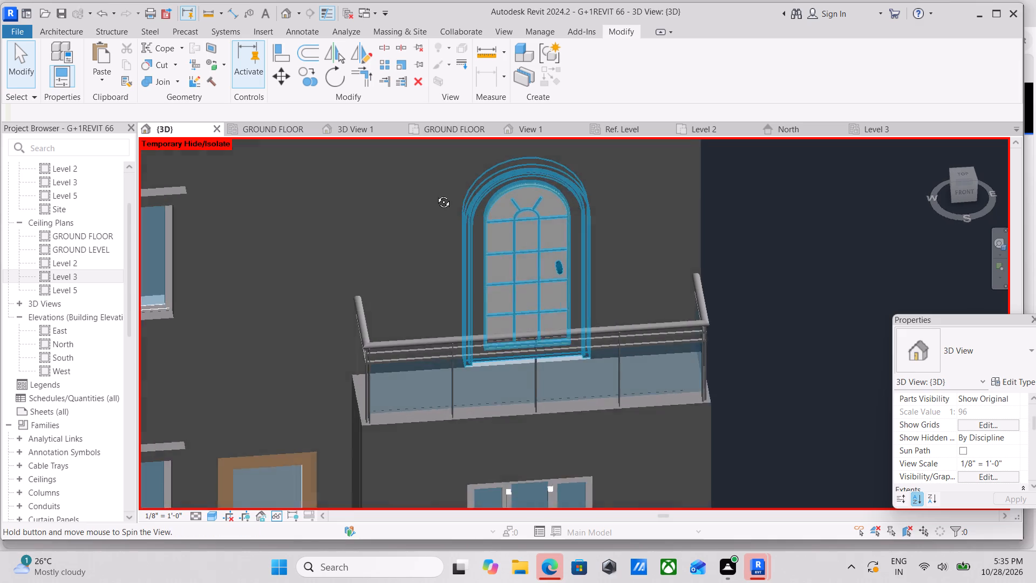
{"action": "middle_click_drag", "start_coordinate": [435, 194], "coordinate": [436, 192], "text": "shift"}
{"action": "scroll", "coordinate": [471, 266], "scroll_direction": "up", "scroll_amount": 4}
{"action": "scroll", "coordinate": [488, 270], "scroll_direction": "down", "scroll_amount": 2}
{"action": "middle_click", "coordinate": [488, 270]}
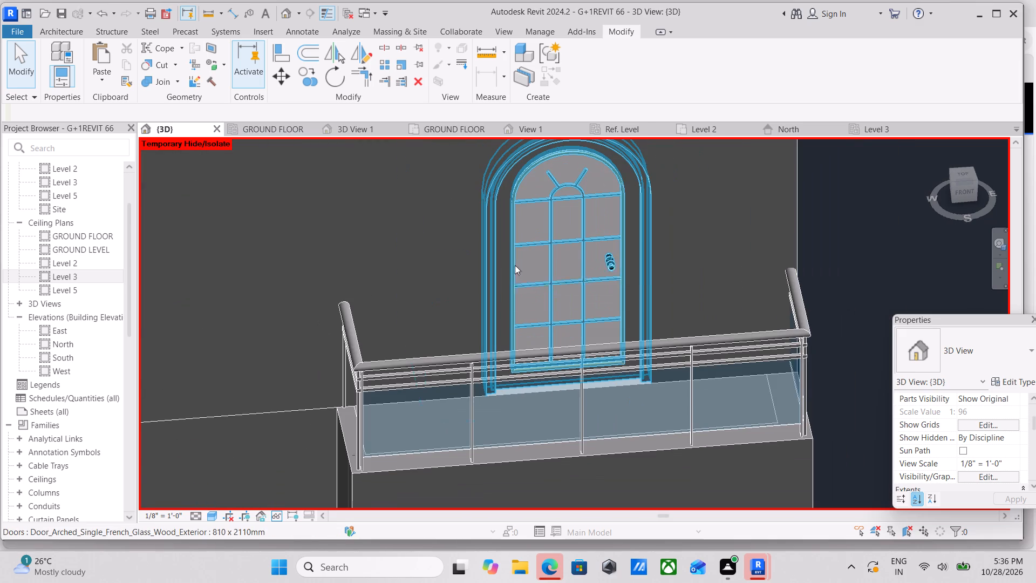
{"action": "scroll", "coordinate": [610, 331], "scroll_direction": "down", "scroll_amount": 2}
{"action": "scroll", "coordinate": [539, 333], "scroll_direction": "up", "scroll_amount": 1}
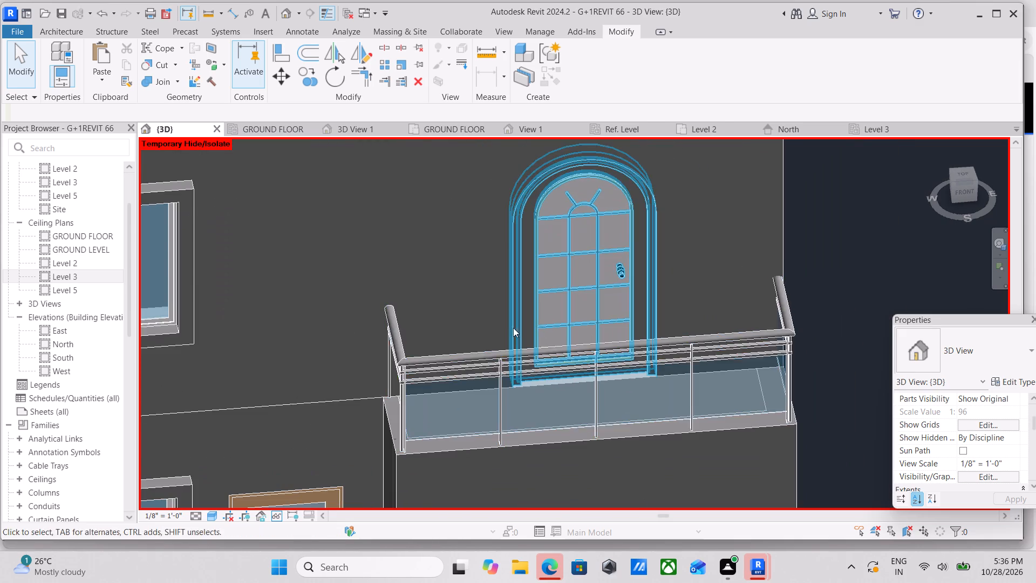
{"action": "middle_click_drag", "start_coordinate": [424, 381], "coordinate": [458, 374]}
{"action": "scroll", "coordinate": [647, 414], "scroll_direction": "up", "scroll_amount": 1, "text": "shift"}
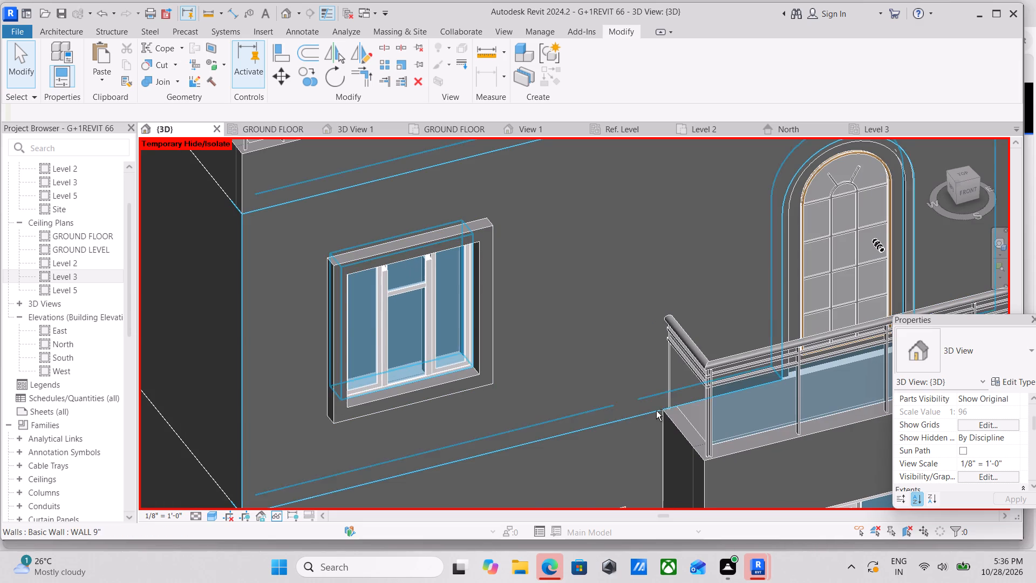
{"action": "scroll", "coordinate": [720, 379], "scroll_direction": "down", "scroll_amount": 1, "text": "shift"}
{"action": "middle_click_drag", "start_coordinate": [720, 379], "coordinate": [651, 403], "text": "shift"}
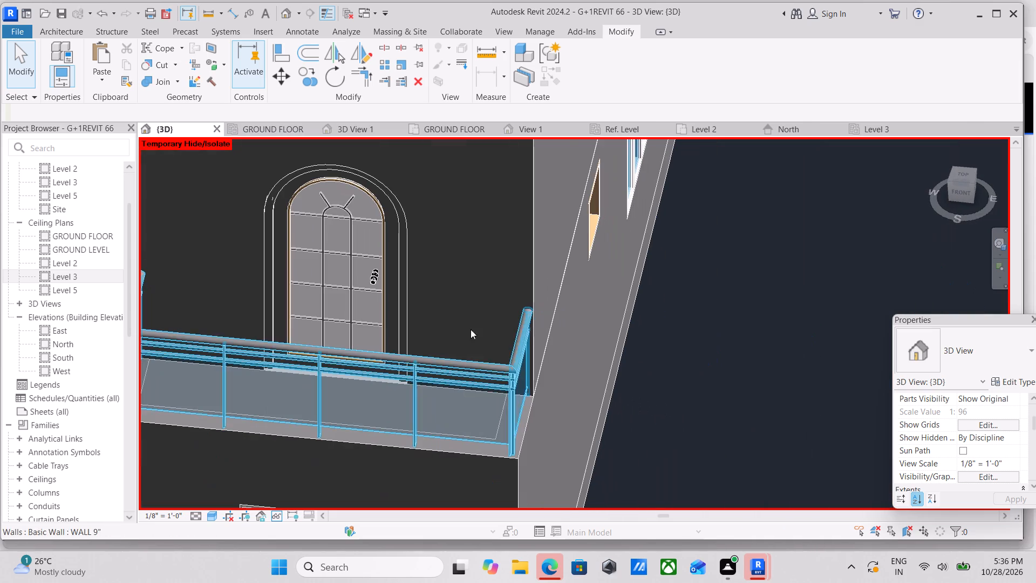
{"action": "middle_click_drag", "start_coordinate": [410, 308], "coordinate": [487, 306]}
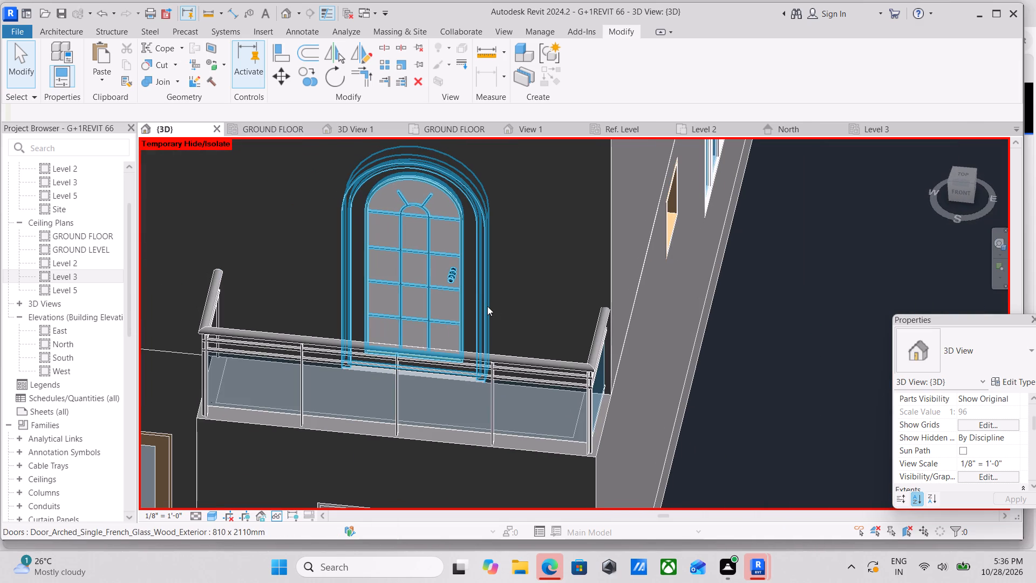
{"action": "scroll", "coordinate": [418, 219], "scroll_direction": "up", "scroll_amount": 1}
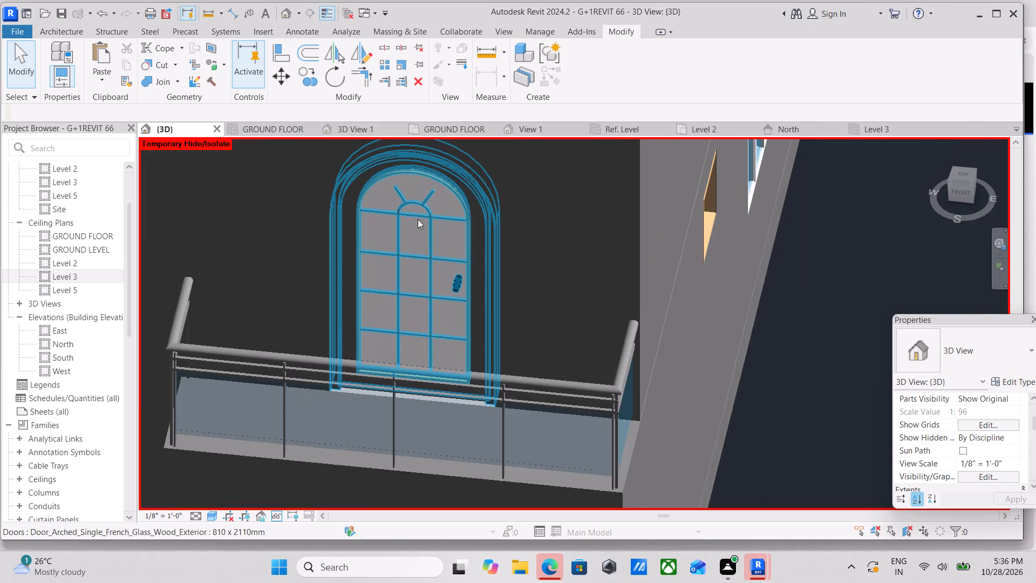
{"action": "scroll", "coordinate": [418, 219], "scroll_direction": "up", "scroll_amount": 1}
{"action": "scroll", "coordinate": [418, 219], "scroll_direction": "down", "scroll_amount": 1}
{"action": "middle_click_drag", "start_coordinate": [418, 219], "coordinate": [528, 297]}
{"action": "scroll", "coordinate": [406, 227], "scroll_direction": "down", "scroll_amount": 2}
{"action": "middle_click_drag", "start_coordinate": [406, 227], "coordinate": [433, 233]}
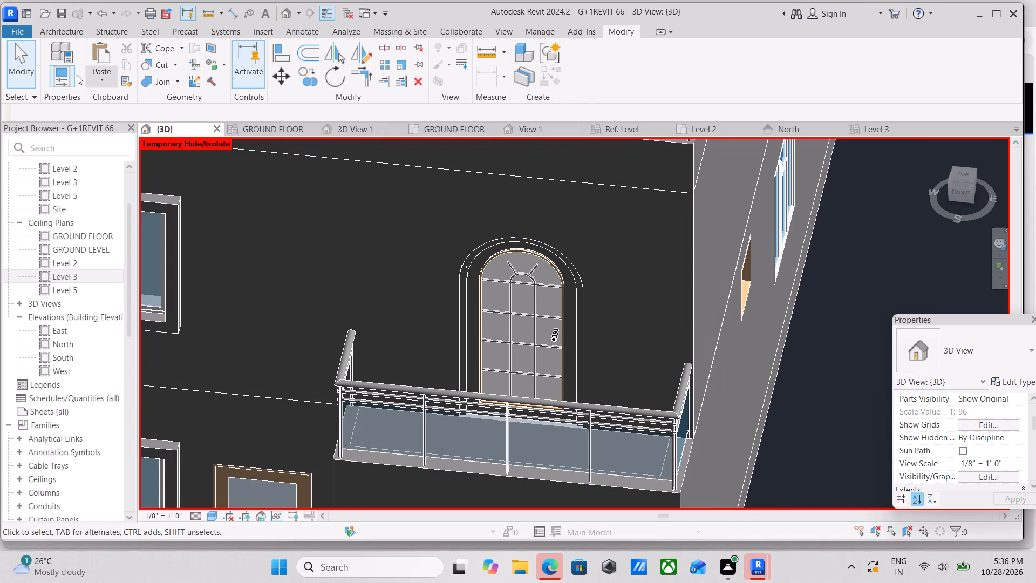
Create a new in-place model in the Generic Models category, accepting the default name.
{"action": "left_click", "coordinate": [73, 36]}
{"action": "left_click", "coordinate": [165, 85]}
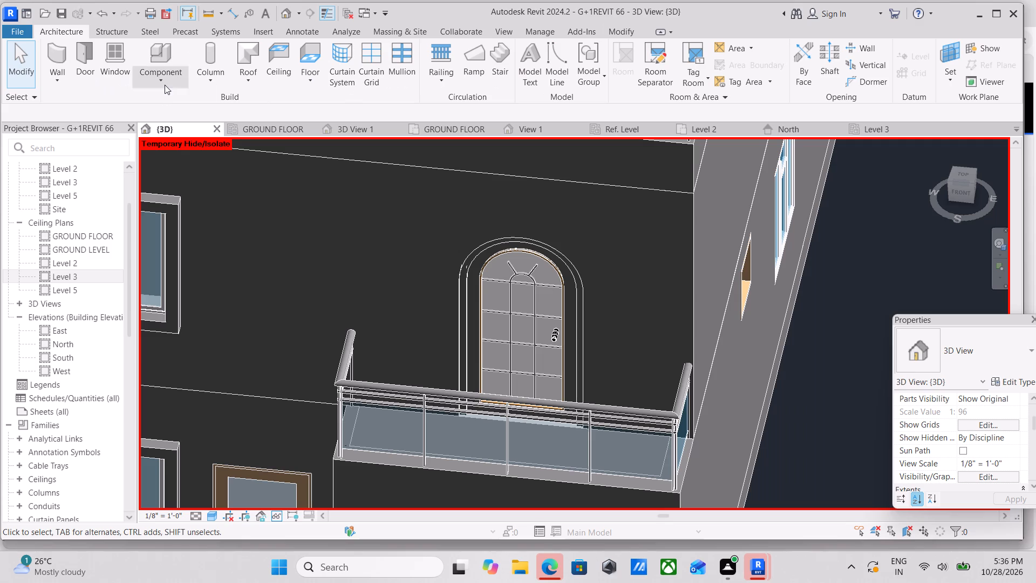
{"action": "left_click", "coordinate": [176, 138]}
{"action": "scroll", "coordinate": [513, 259], "scroll_direction": "down", "scroll_amount": 2}
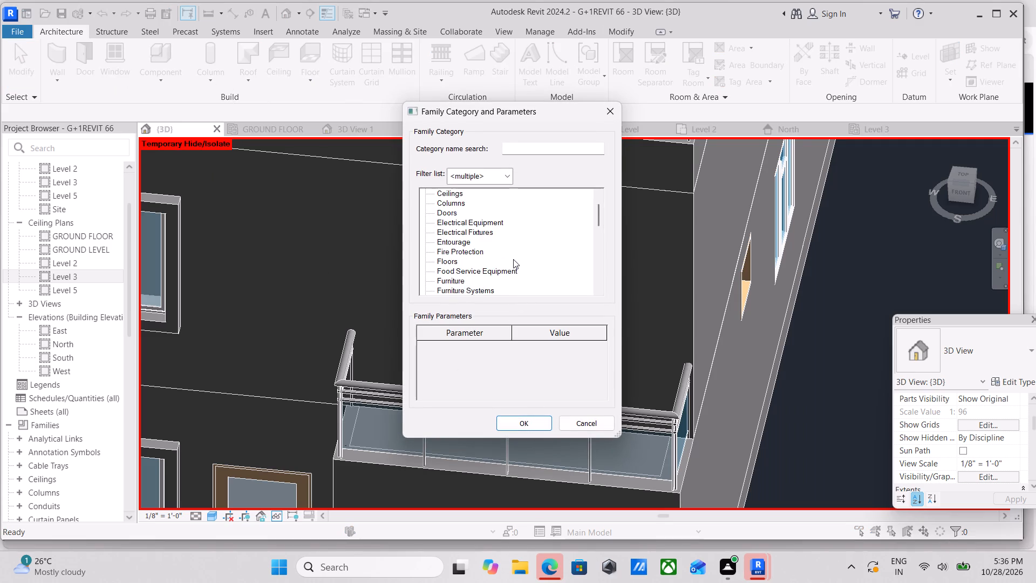
{"action": "scroll", "coordinate": [513, 259], "scroll_direction": "down", "scroll_amount": 4}
{"action": "left_click", "coordinate": [452, 257]}
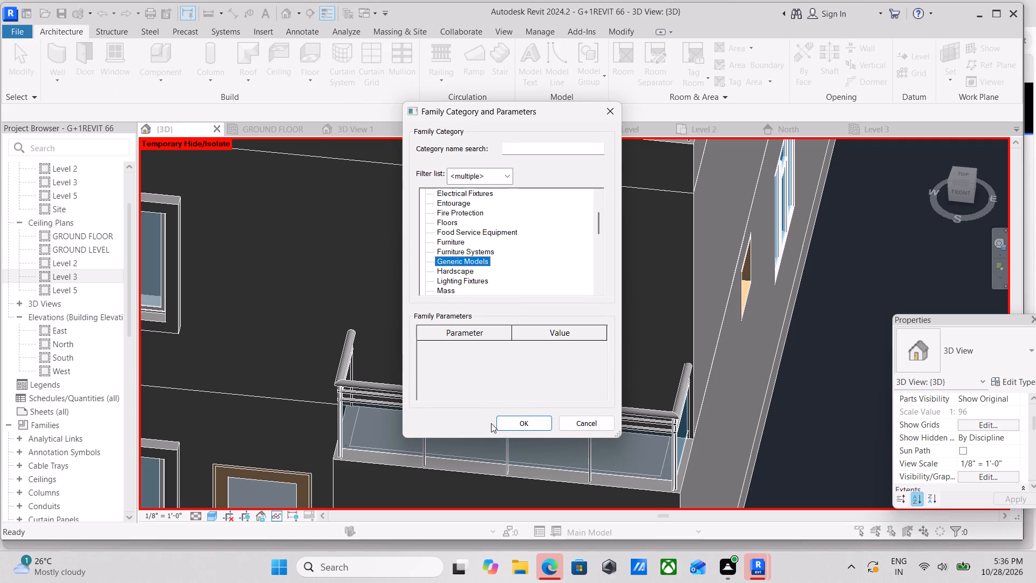
{"action": "left_click", "coordinate": [506, 424]}
{"action": "left_click", "coordinate": [496, 300]}
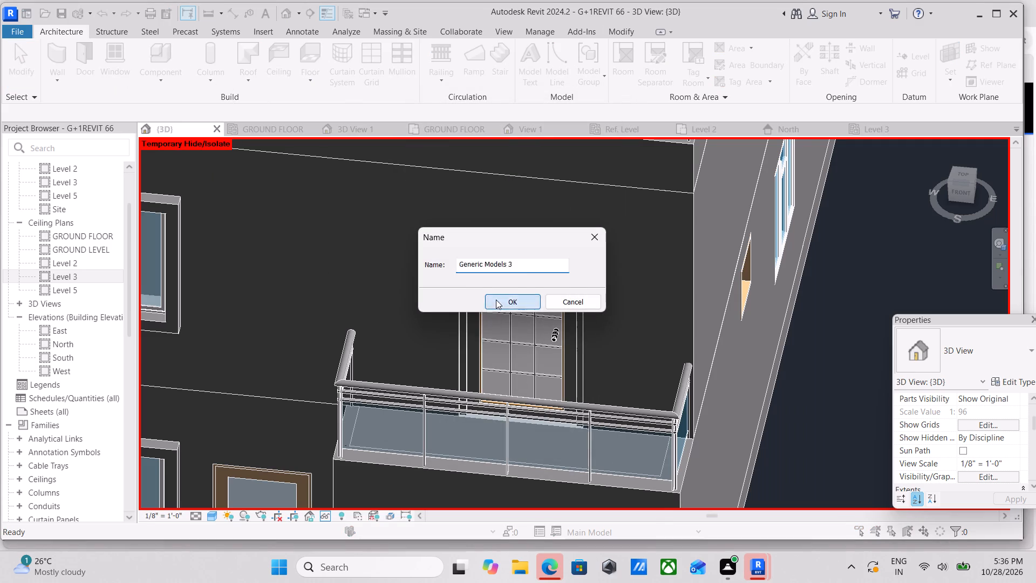
Set the work plane by picking the front wall face around the arched balcony door.
{"action": "scroll", "coordinate": [580, 288], "scroll_direction": "down", "scroll_amount": 3}
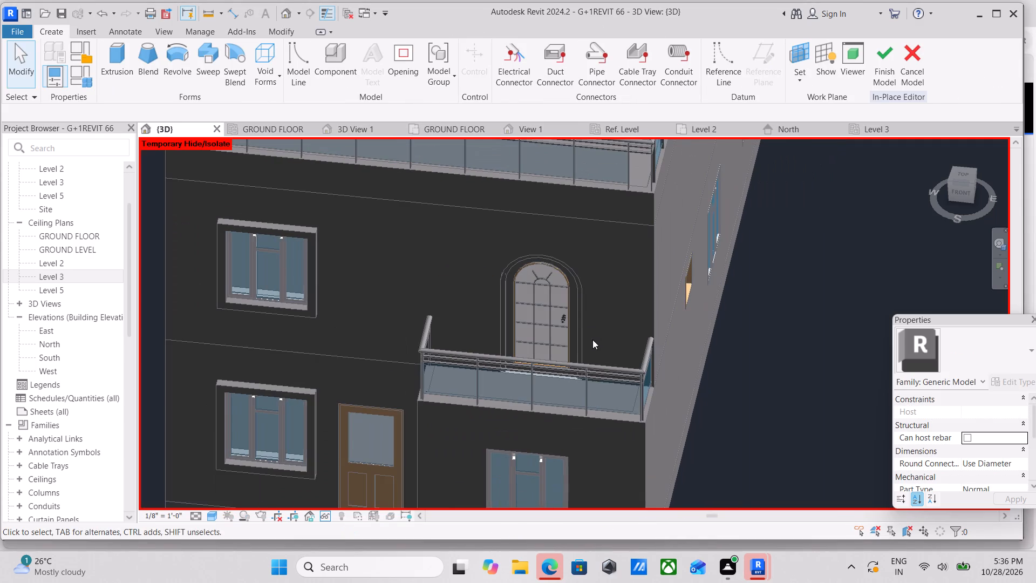
{"action": "scroll", "coordinate": [584, 342], "scroll_direction": "up", "scroll_amount": 2}
{"action": "scroll", "coordinate": [584, 342], "scroll_direction": "down", "scroll_amount": 1}
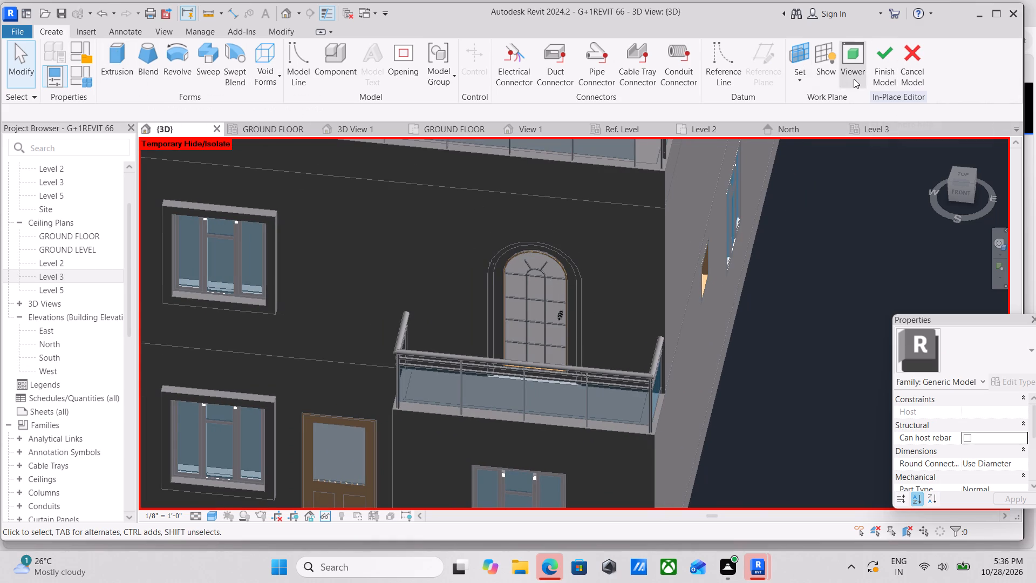
{"action": "left_click", "coordinate": [802, 82]}
{"action": "left_click", "coordinate": [806, 134]}
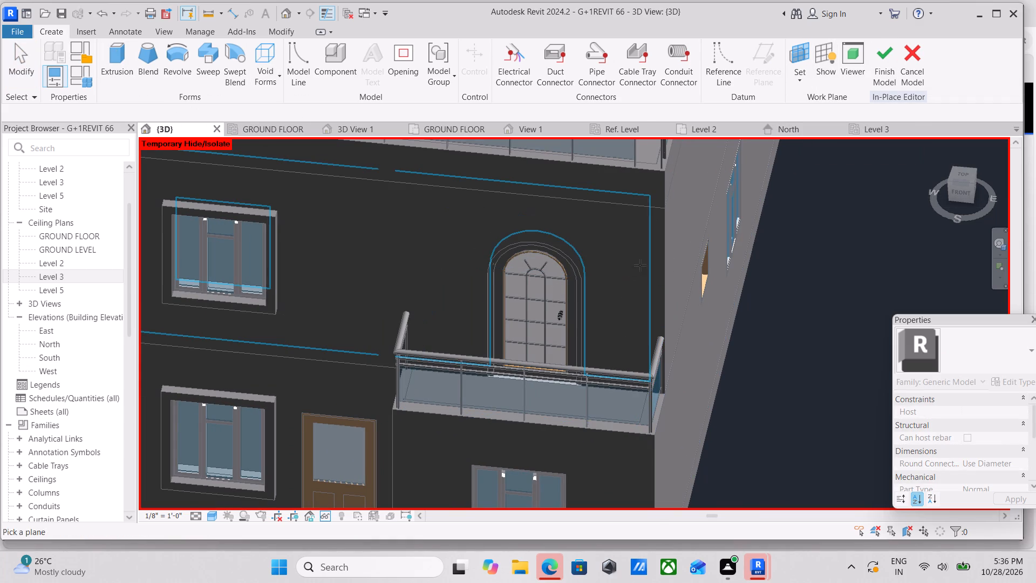
{"action": "left_click", "coordinate": [584, 279]}
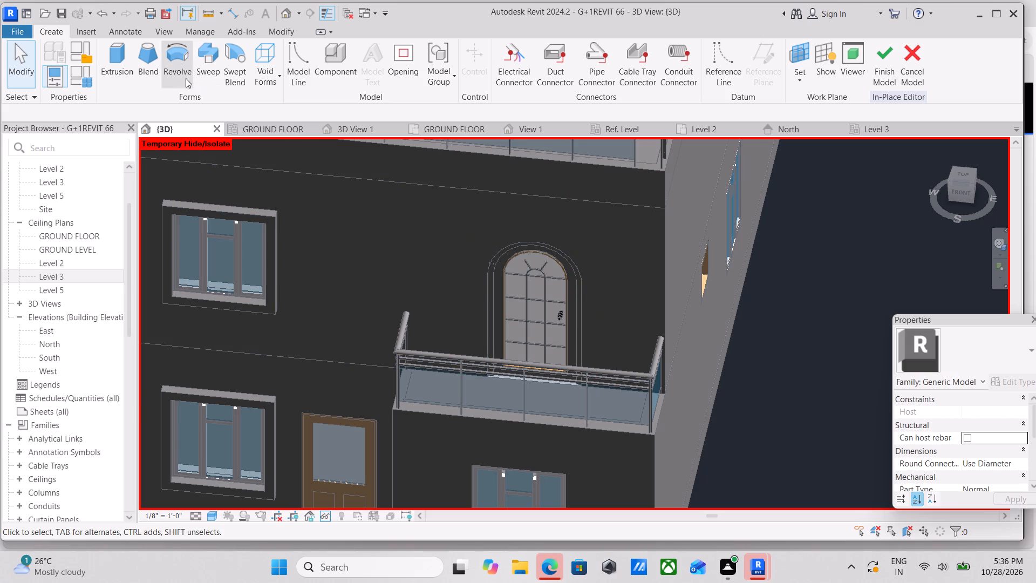
Start an extrusion and sketch vertical lines about 5'-6" tall along both outer edges of the arched door opening.
{"action": "left_click", "coordinate": [113, 59]}
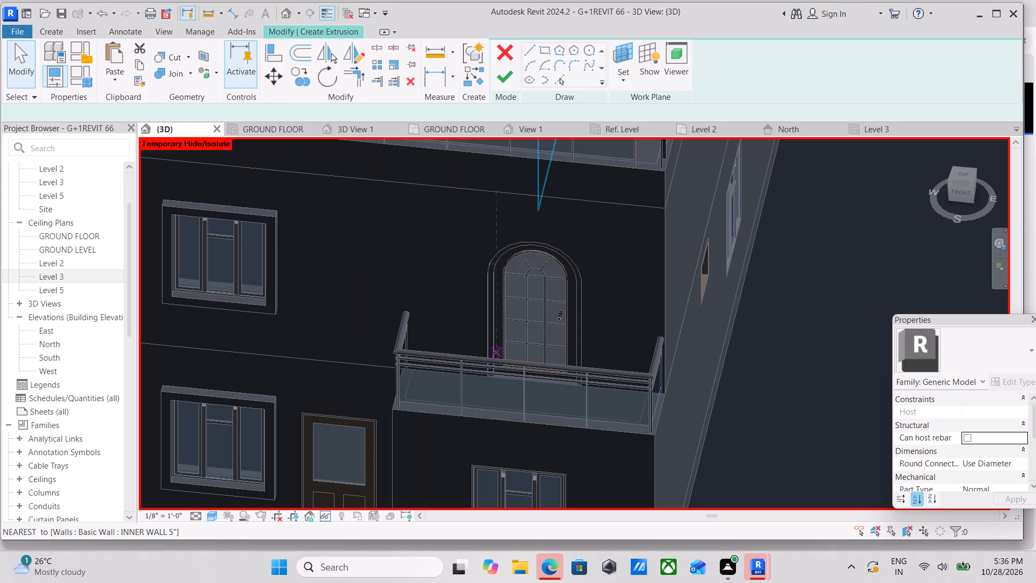
{"action": "scroll", "coordinate": [489, 357], "scroll_direction": "up", "scroll_amount": 6}
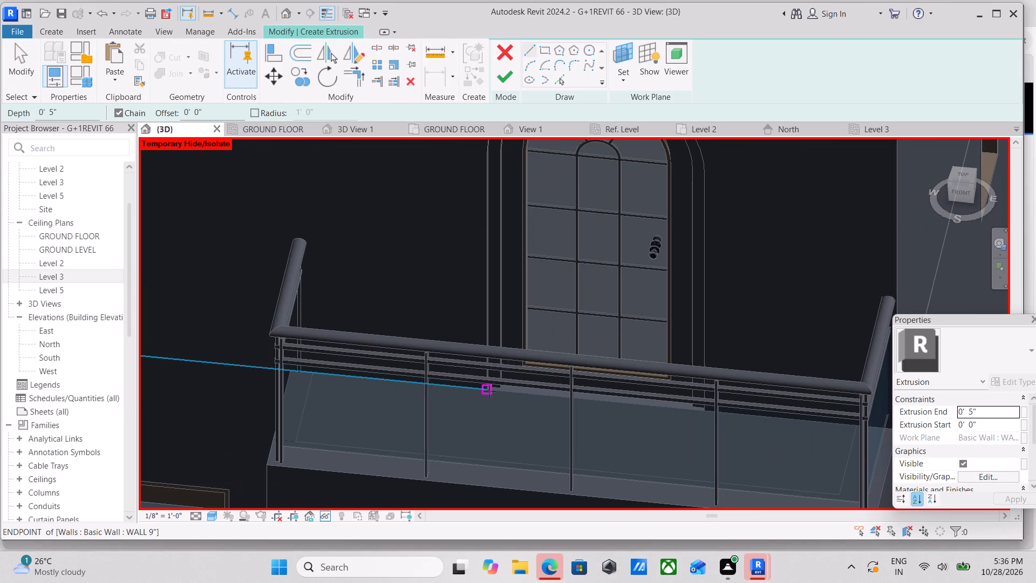
{"action": "left_click", "coordinate": [489, 391]}
{"action": "middle_click_drag", "start_coordinate": [488, 208], "coordinate": [495, 283]}
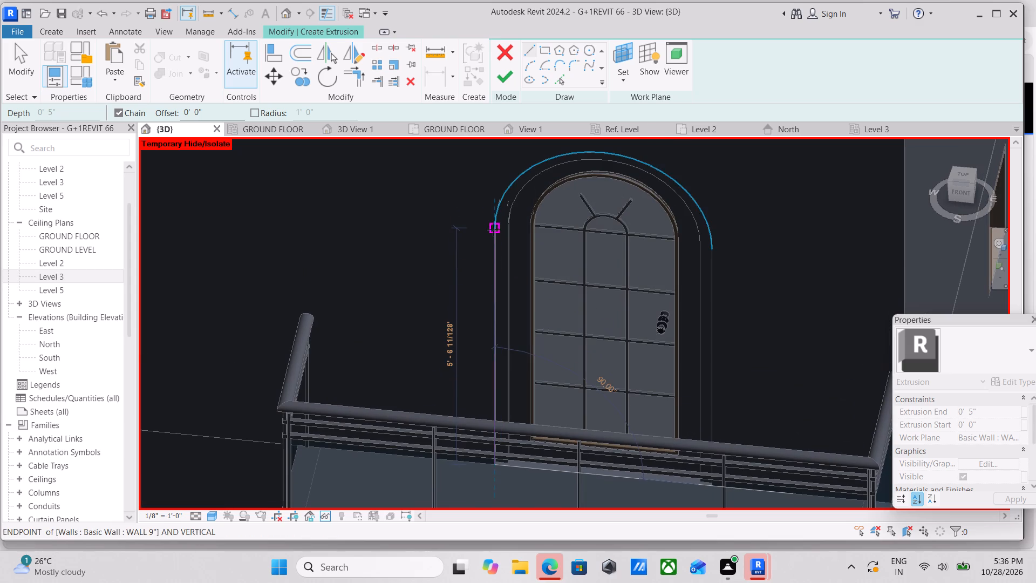
{"action": "left_click", "coordinate": [492, 227]}
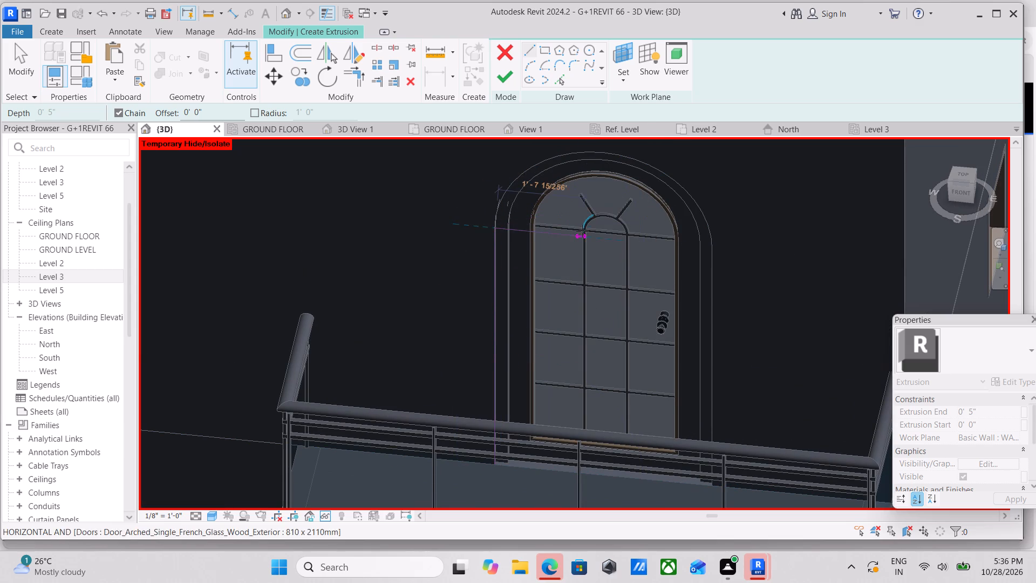
{"action": "key", "text": "Escape"}
{"action": "scroll", "coordinate": [727, 297], "scroll_direction": "down", "scroll_amount": 1}
{"action": "middle_click_drag", "start_coordinate": [727, 297], "coordinate": [732, 247]}
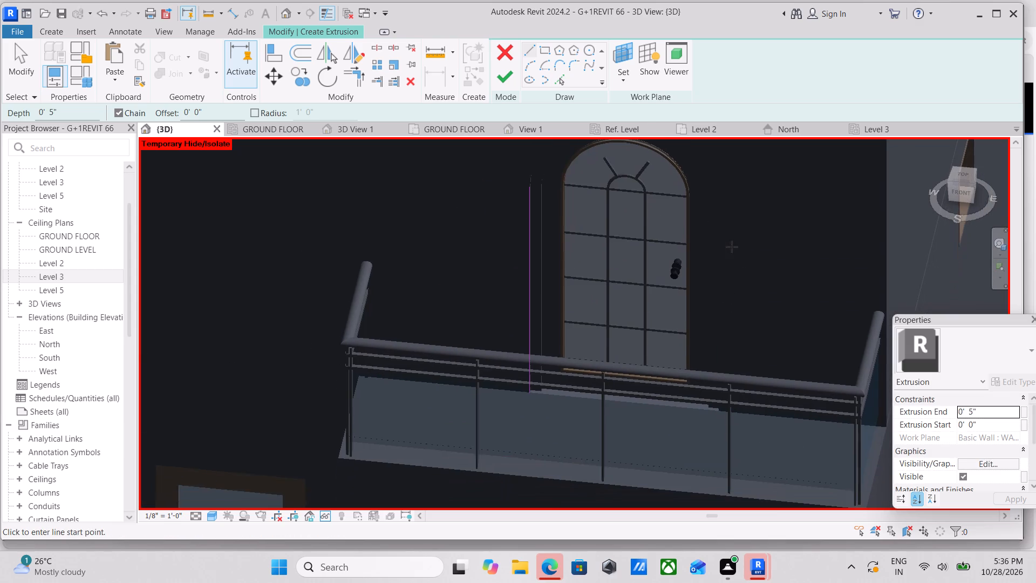
{"action": "left_click", "coordinate": [719, 412]}
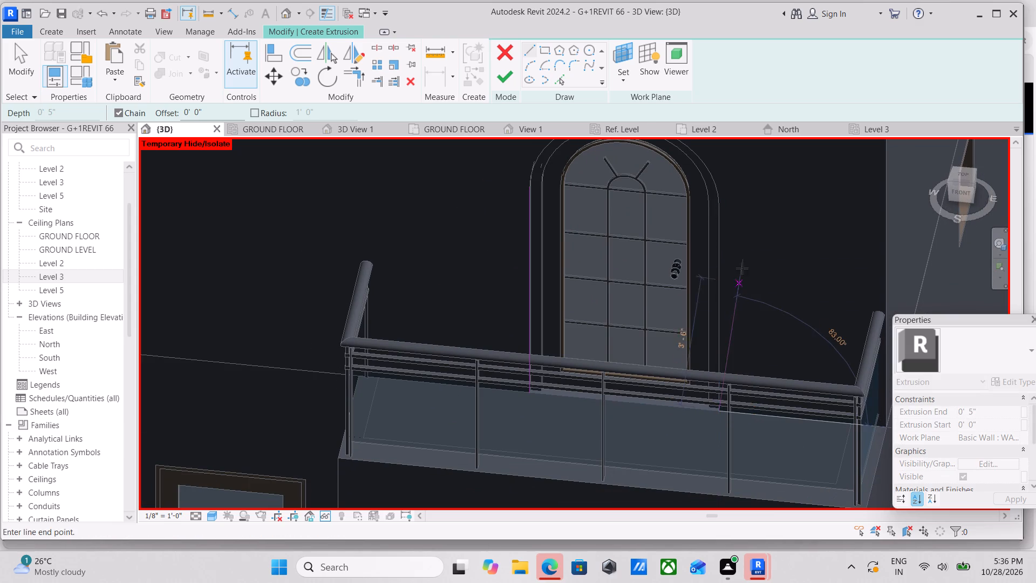
{"action": "left_click", "coordinate": [717, 204]}
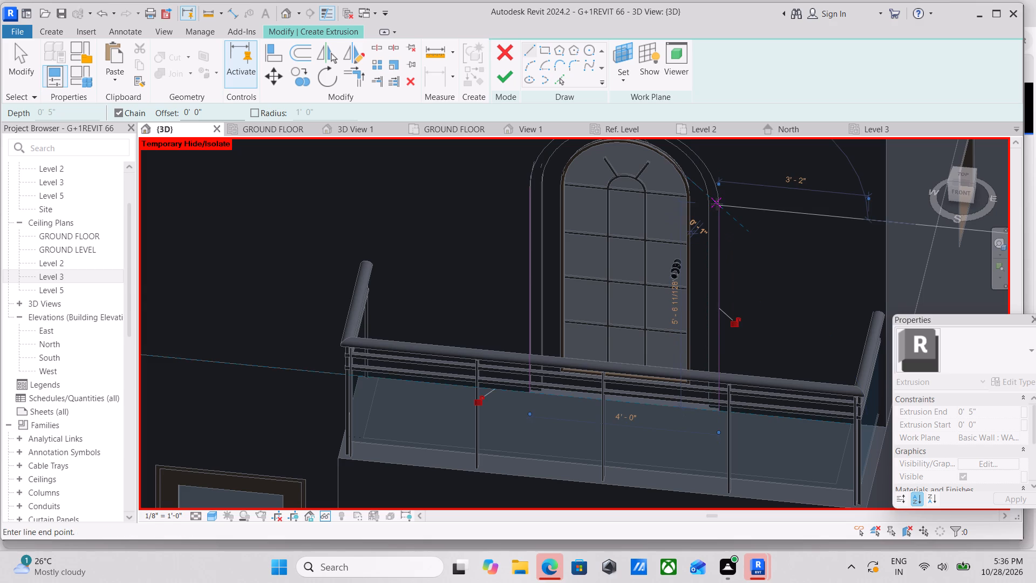
{"action": "key", "text": "Escape"}
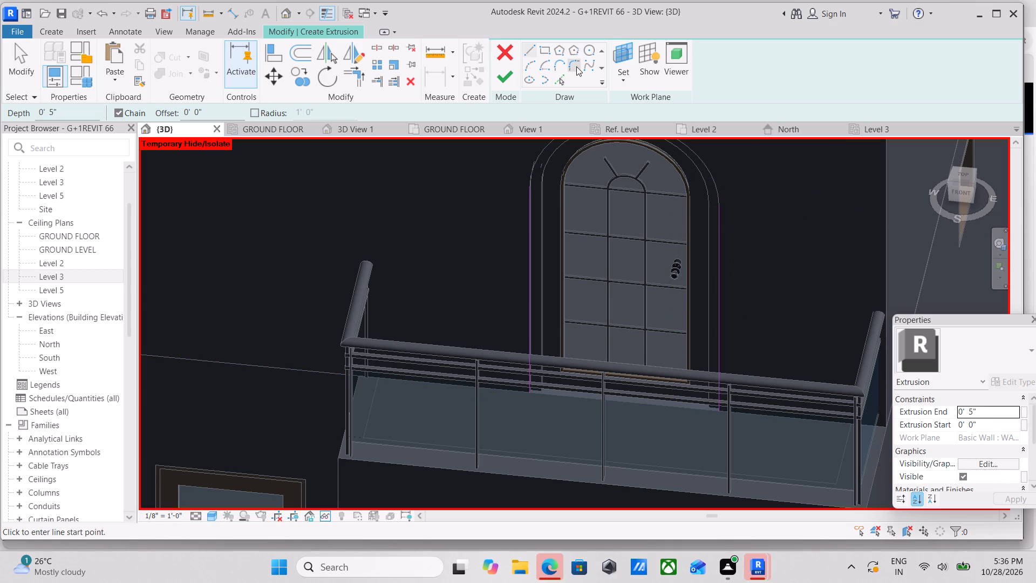
Sketch a 2'-0" radius tangent arc joining the tops of the two vertical lines over the arched door opening.
{"action": "left_click", "coordinate": [534, 64]}
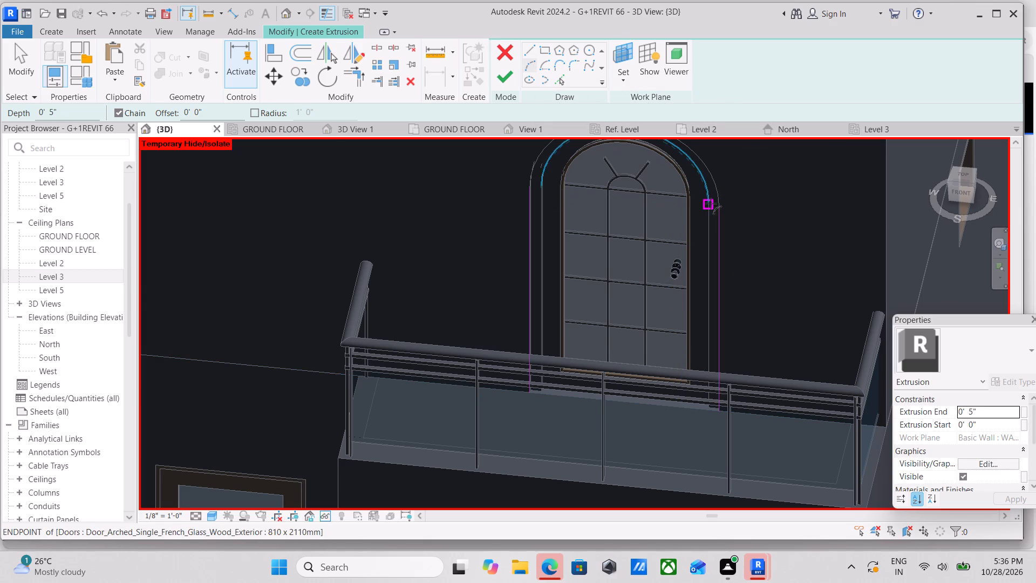
{"action": "left_click", "coordinate": [719, 204]}
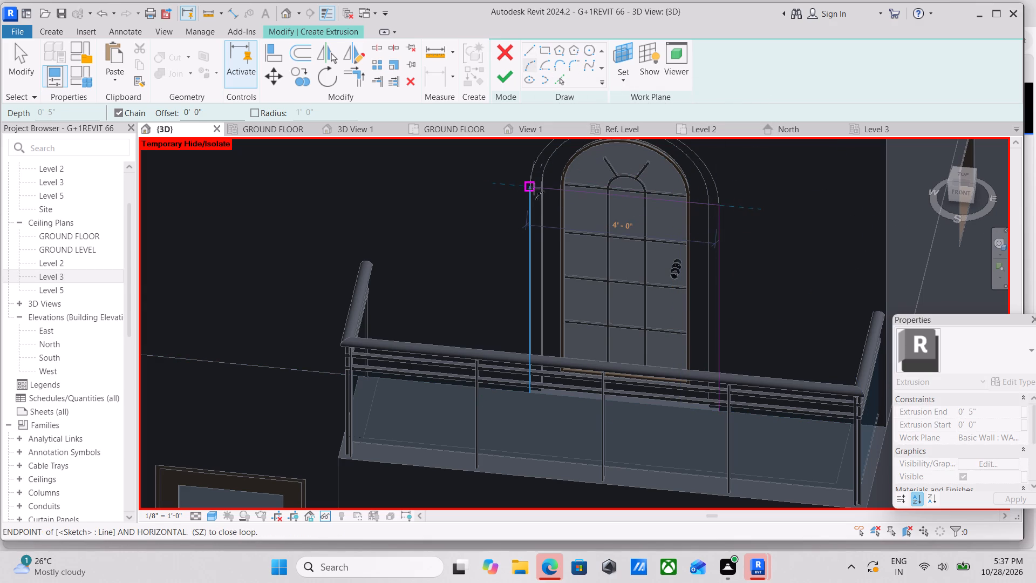
{"action": "left_click", "coordinate": [533, 189]}
{"action": "middle_click_drag", "start_coordinate": [603, 166], "coordinate": [610, 269]}
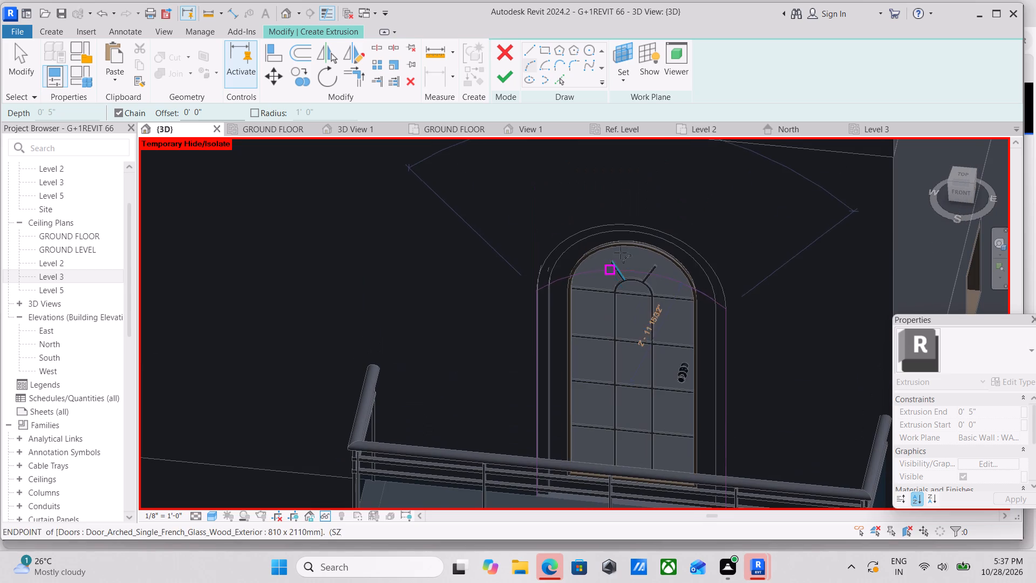
{"action": "scroll", "coordinate": [624, 221], "scroll_direction": "up", "scroll_amount": 5}
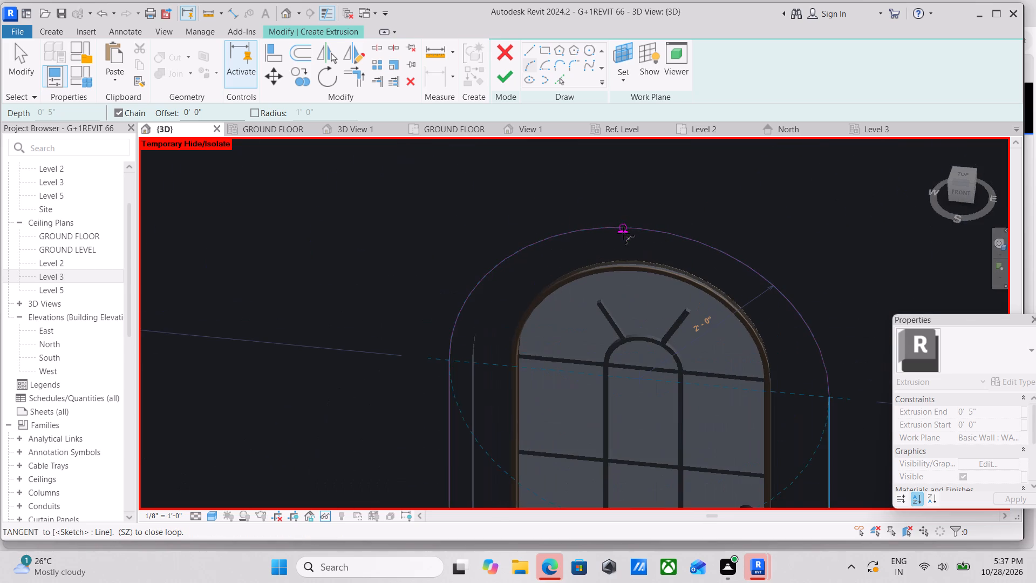
{"action": "left_click", "coordinate": [623, 227]}
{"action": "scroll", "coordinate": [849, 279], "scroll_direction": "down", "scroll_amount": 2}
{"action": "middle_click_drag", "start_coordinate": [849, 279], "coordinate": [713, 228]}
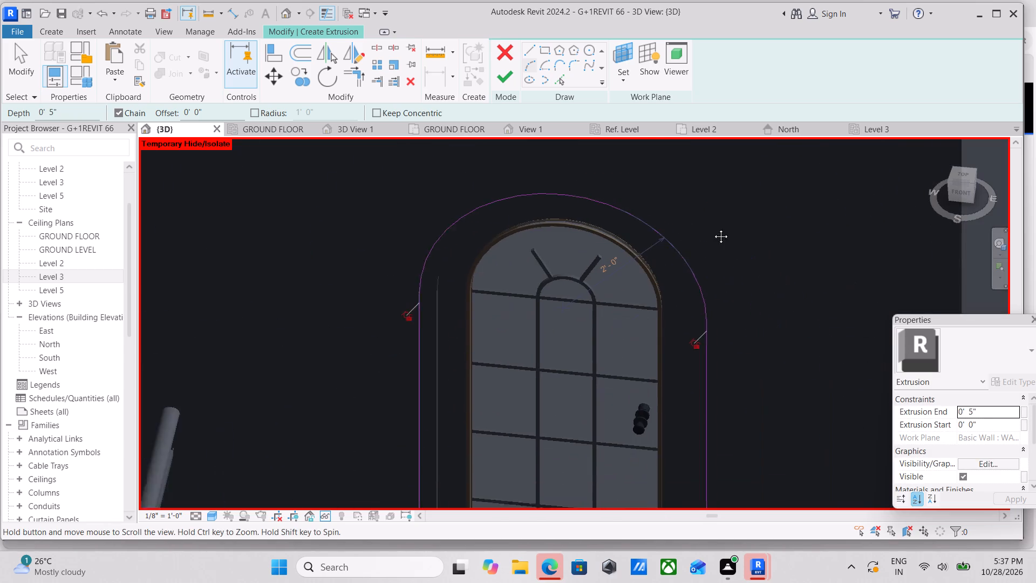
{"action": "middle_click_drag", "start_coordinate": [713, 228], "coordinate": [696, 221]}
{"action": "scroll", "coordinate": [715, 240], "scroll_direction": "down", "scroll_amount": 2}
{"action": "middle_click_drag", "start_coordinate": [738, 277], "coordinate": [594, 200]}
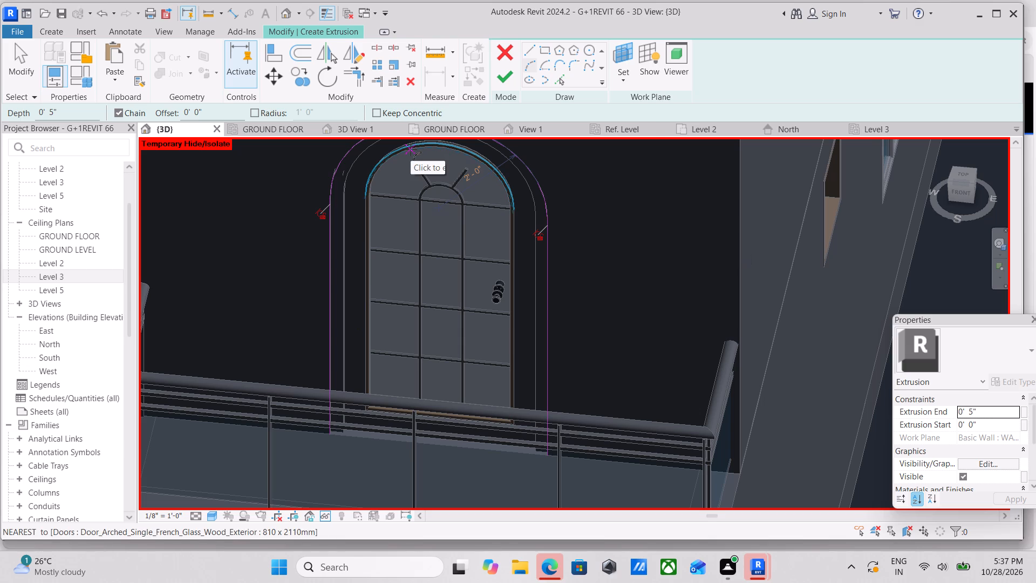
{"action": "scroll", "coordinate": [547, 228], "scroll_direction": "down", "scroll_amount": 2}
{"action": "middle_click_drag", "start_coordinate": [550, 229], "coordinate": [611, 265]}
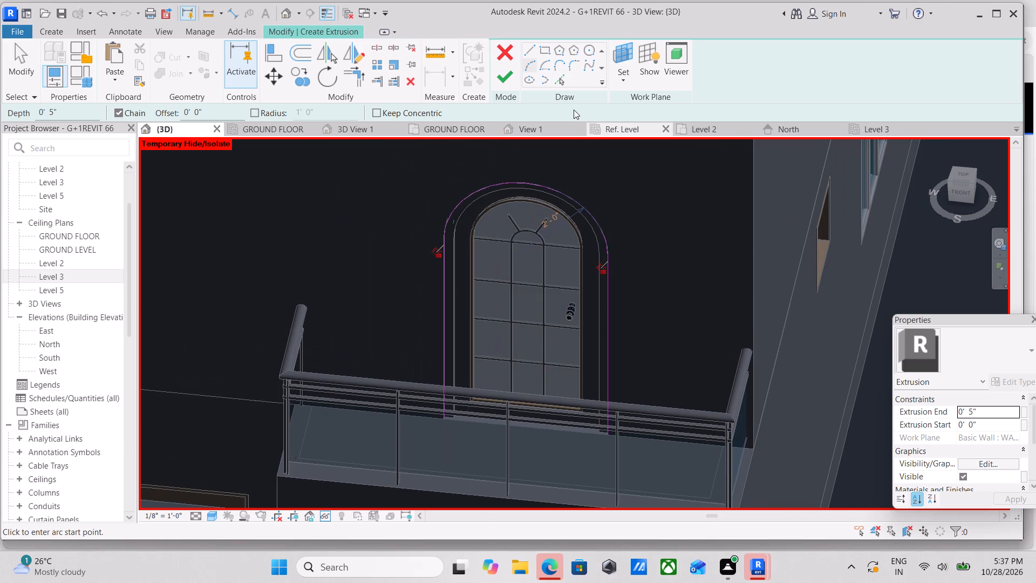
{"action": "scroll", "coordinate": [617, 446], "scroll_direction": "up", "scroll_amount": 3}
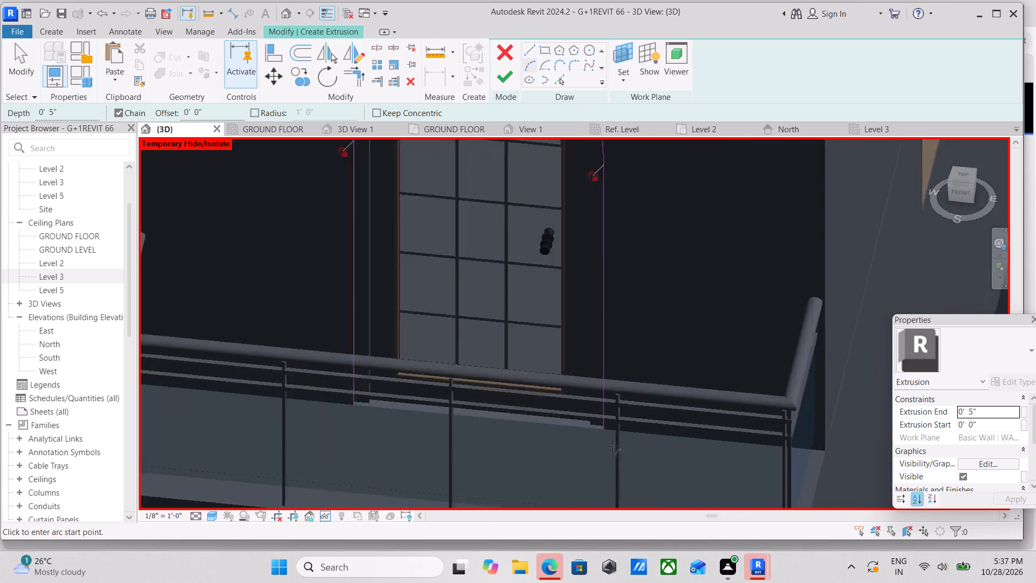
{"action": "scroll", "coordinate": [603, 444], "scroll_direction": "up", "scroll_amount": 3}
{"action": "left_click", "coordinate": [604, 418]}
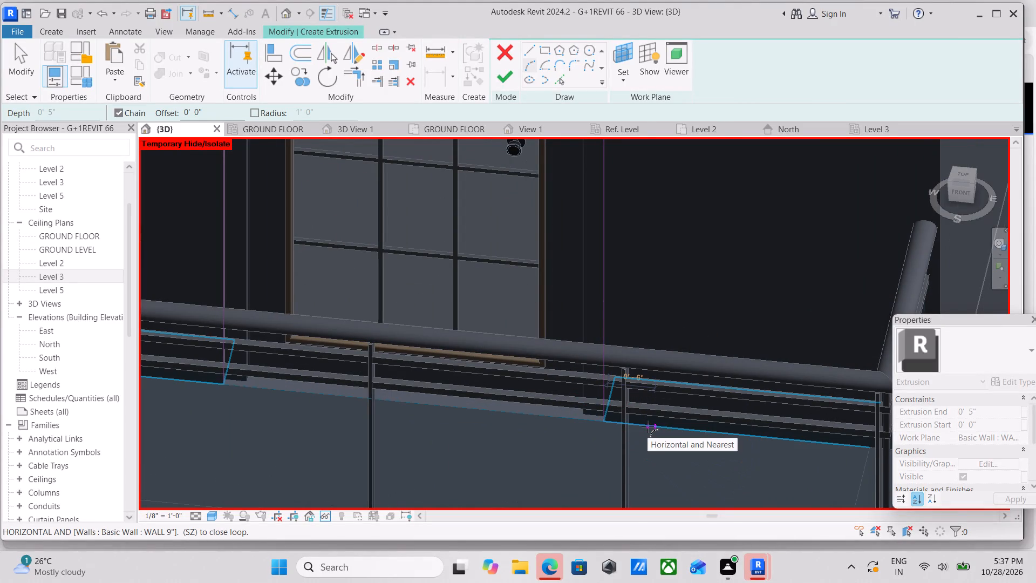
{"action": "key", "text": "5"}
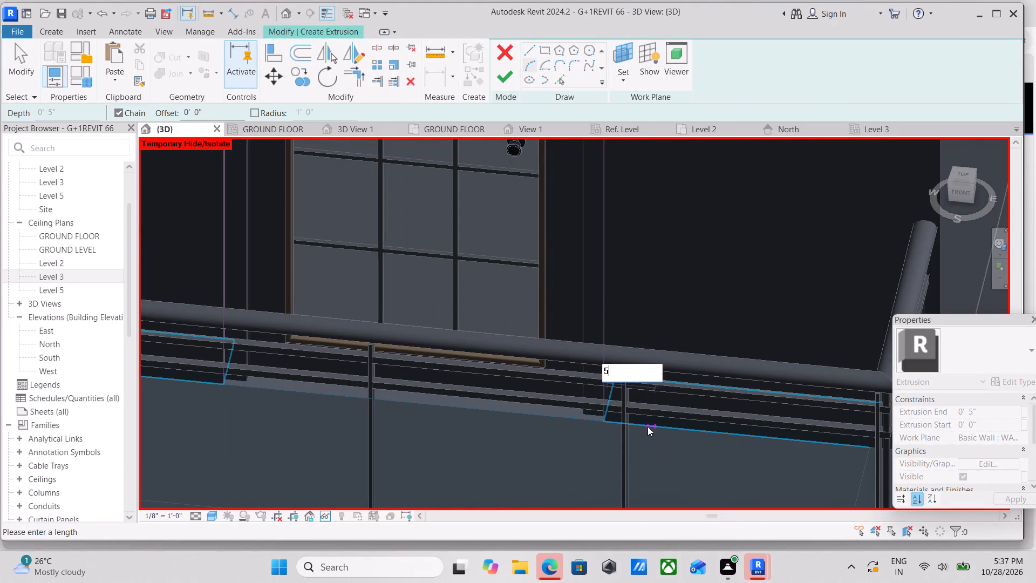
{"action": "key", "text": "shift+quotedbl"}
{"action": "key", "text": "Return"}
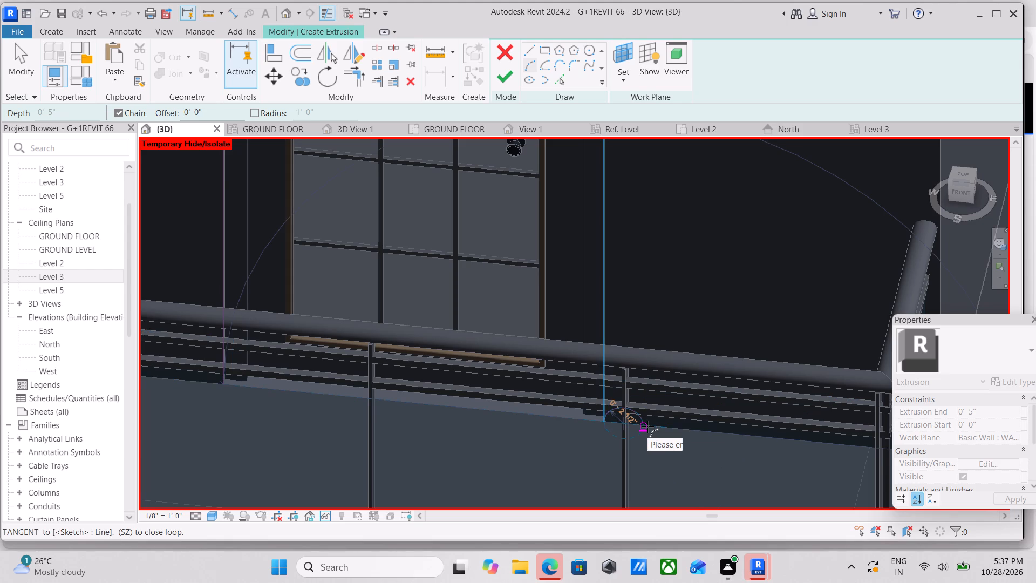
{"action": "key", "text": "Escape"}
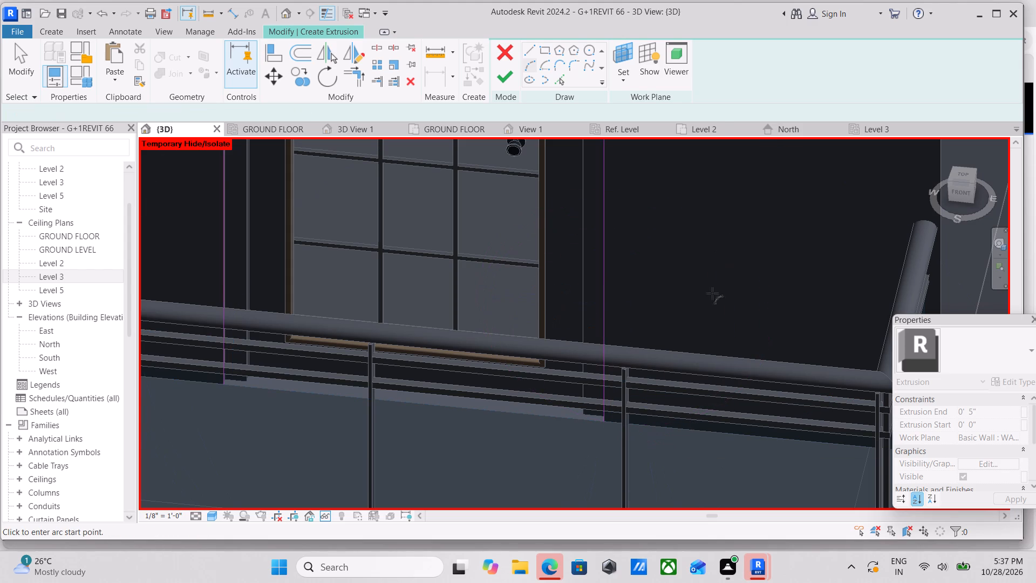
Sketch a 5" horizontal line outward from the bottom of the vertical sketch line on the door's handle side.
{"action": "left_click", "coordinate": [528, 47]}
{"action": "scroll", "coordinate": [611, 433], "scroll_direction": "up", "scroll_amount": 2}
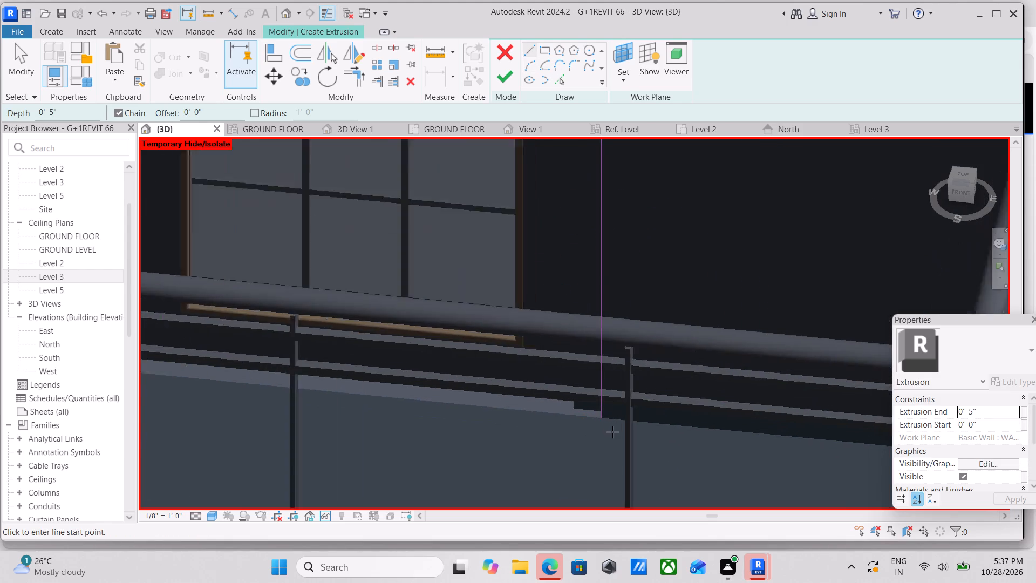
{"action": "scroll", "coordinate": [612, 432], "scroll_direction": "up", "scroll_amount": 2}
{"action": "left_click", "coordinate": [597, 412]}
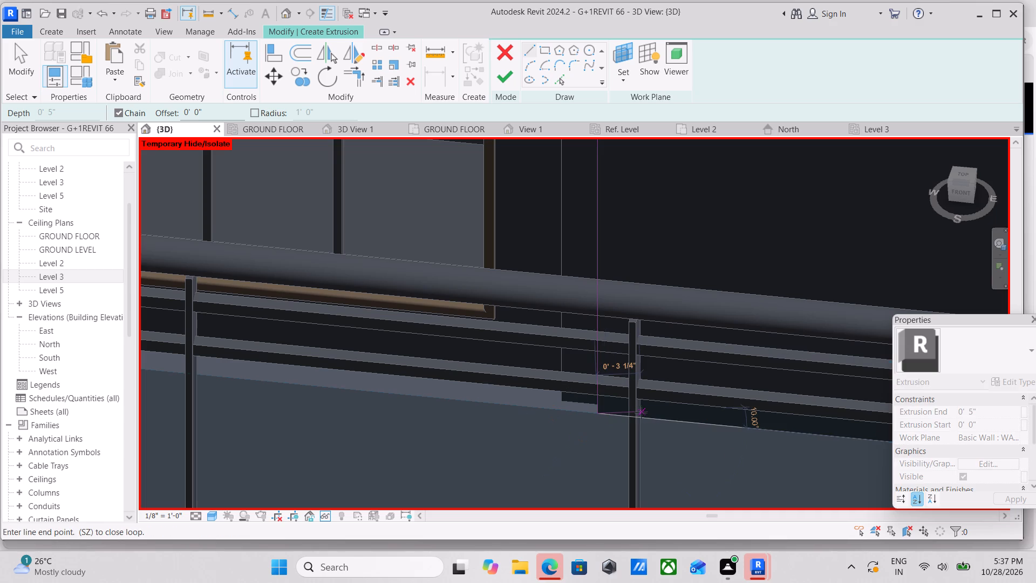
{"action": "key", "text": "5"}
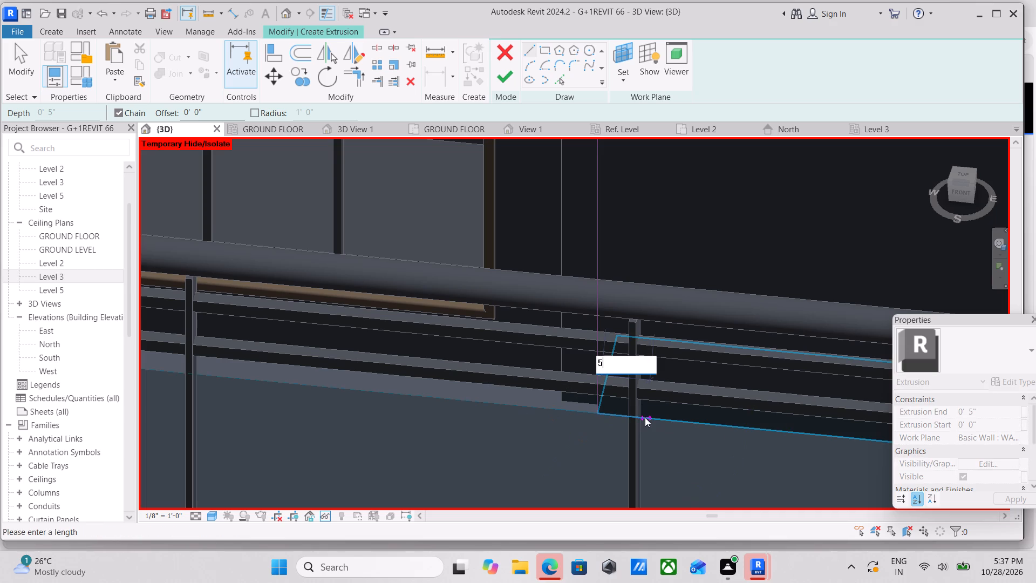
{"action": "key", "text": "shift+quotedbl"}
{"action": "key", "text": "Return"}
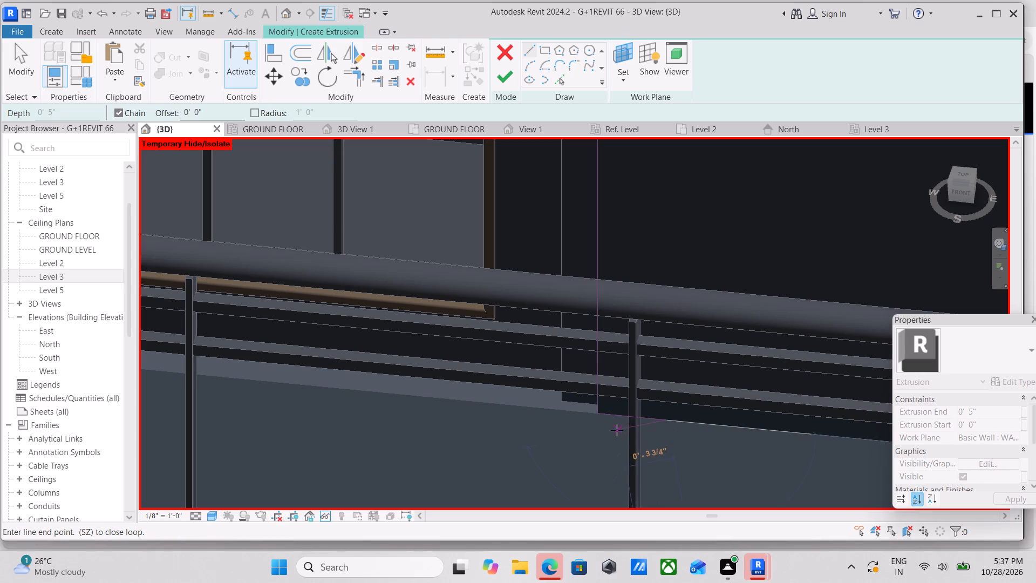
Sketch a vertical line about 5'-8" tall up from the 5" line's outer end, level with the arch's springing point.
{"action": "scroll", "coordinate": [670, 364], "scroll_direction": "down", "scroll_amount": 1}
{"action": "middle_click_drag", "start_coordinate": [670, 364], "coordinate": [667, 479]}
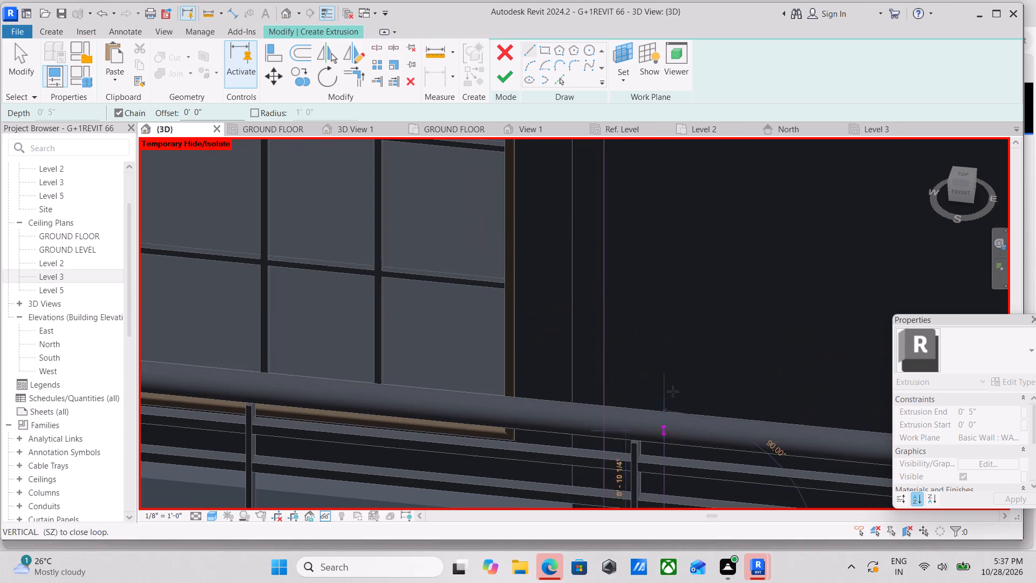
{"action": "scroll", "coordinate": [693, 153], "scroll_direction": "down", "scroll_amount": 2}
{"action": "middle_click_drag", "start_coordinate": [693, 153], "coordinate": [714, 383]}
{"action": "scroll", "coordinate": [714, 230], "scroll_direction": "down", "scroll_amount": 2}
{"action": "middle_click_drag", "start_coordinate": [714, 230], "coordinate": [714, 273]}
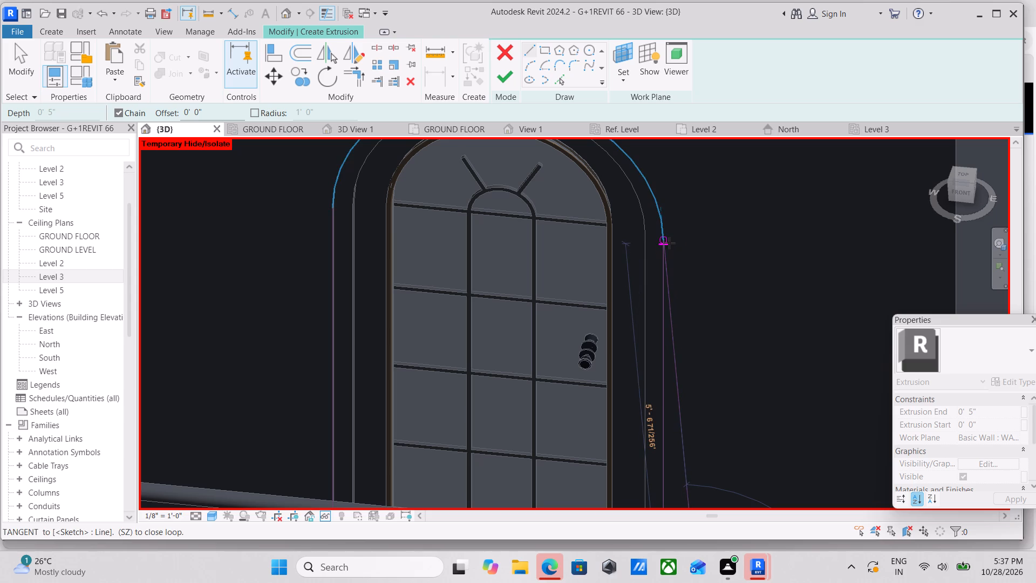
{"action": "scroll", "coordinate": [701, 251], "scroll_direction": "down", "scroll_amount": 2}
{"action": "middle_click_drag", "start_coordinate": [701, 251], "coordinate": [710, 211]}
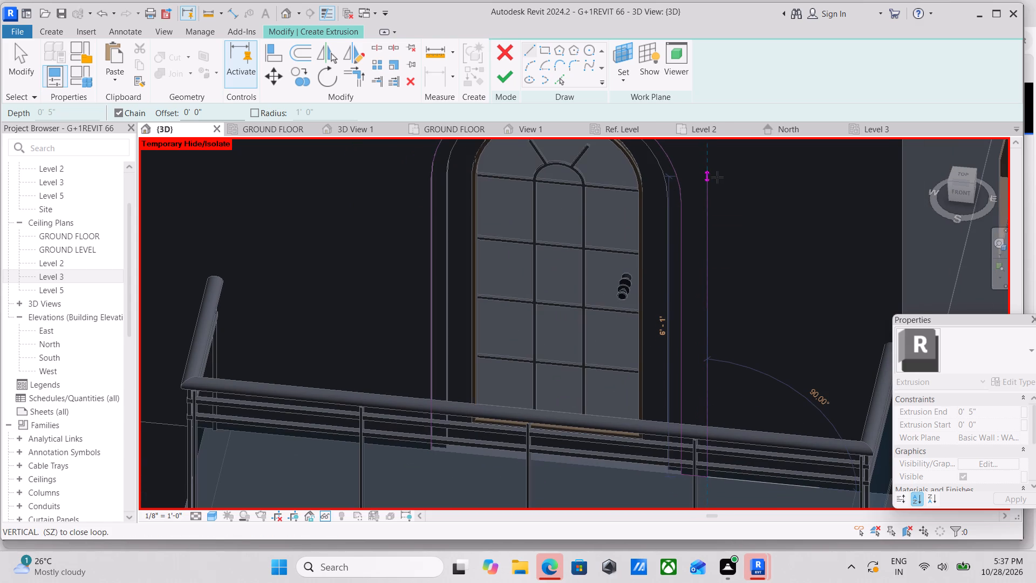
{"action": "middle_click_drag", "start_coordinate": [717, 176], "coordinate": [718, 246]}
{"action": "scroll", "coordinate": [717, 176], "scroll_direction": "down", "scroll_amount": 1}
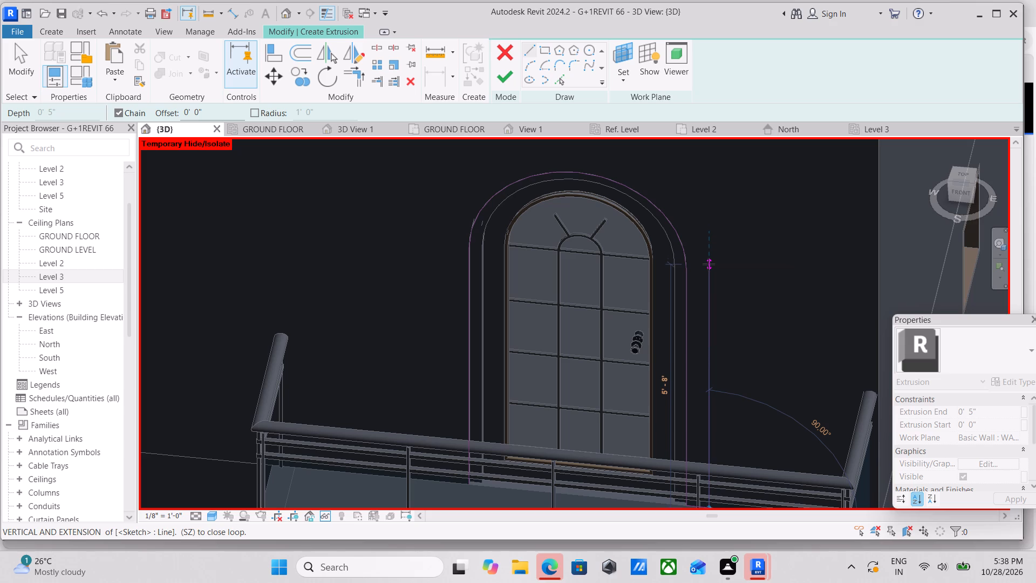
{"action": "left_click", "coordinate": [708, 264]}
{"action": "key", "text": "Escape"}
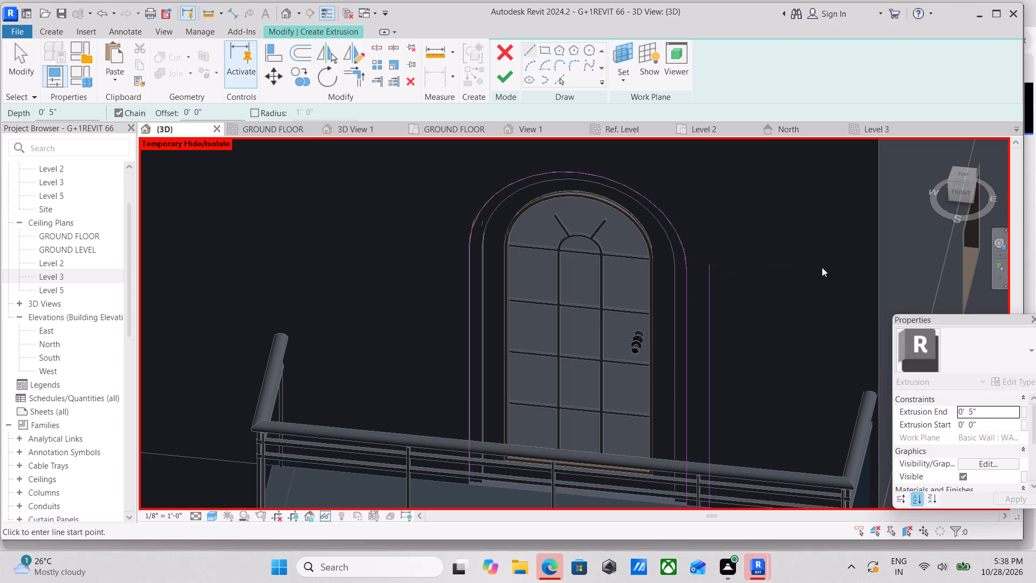
{"action": "key", "text": "Escape"}
{"action": "key", "text": "Escape"}
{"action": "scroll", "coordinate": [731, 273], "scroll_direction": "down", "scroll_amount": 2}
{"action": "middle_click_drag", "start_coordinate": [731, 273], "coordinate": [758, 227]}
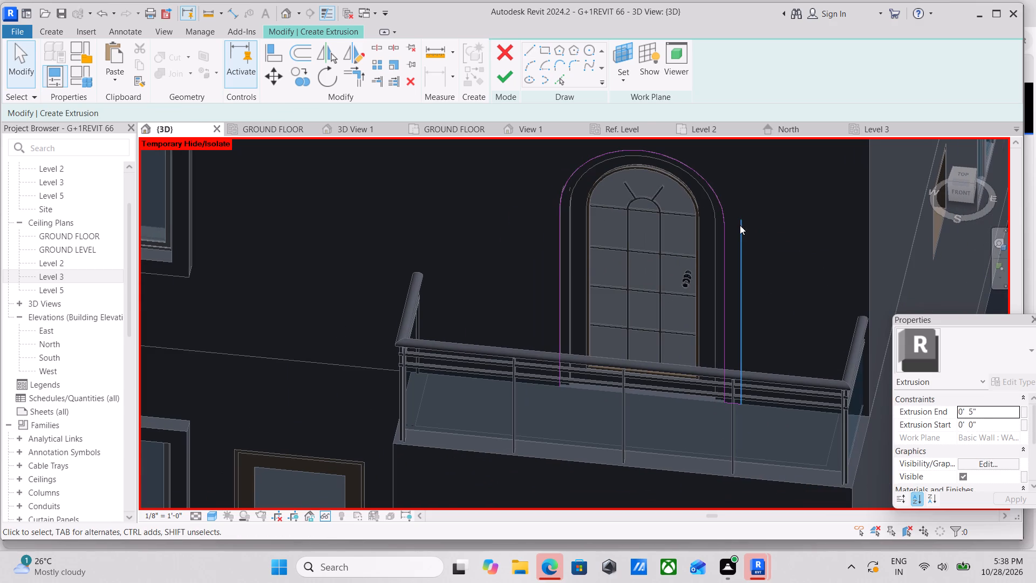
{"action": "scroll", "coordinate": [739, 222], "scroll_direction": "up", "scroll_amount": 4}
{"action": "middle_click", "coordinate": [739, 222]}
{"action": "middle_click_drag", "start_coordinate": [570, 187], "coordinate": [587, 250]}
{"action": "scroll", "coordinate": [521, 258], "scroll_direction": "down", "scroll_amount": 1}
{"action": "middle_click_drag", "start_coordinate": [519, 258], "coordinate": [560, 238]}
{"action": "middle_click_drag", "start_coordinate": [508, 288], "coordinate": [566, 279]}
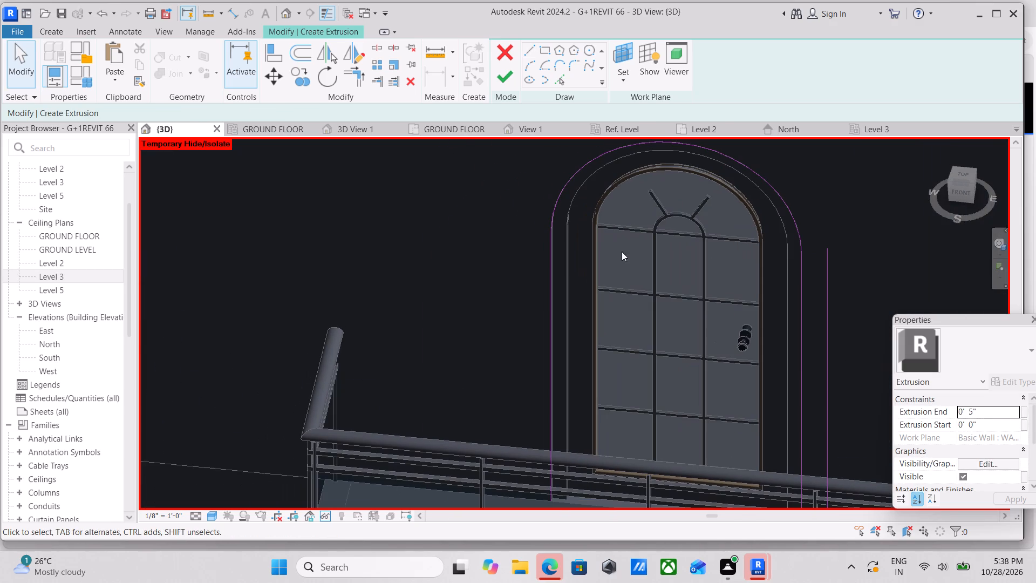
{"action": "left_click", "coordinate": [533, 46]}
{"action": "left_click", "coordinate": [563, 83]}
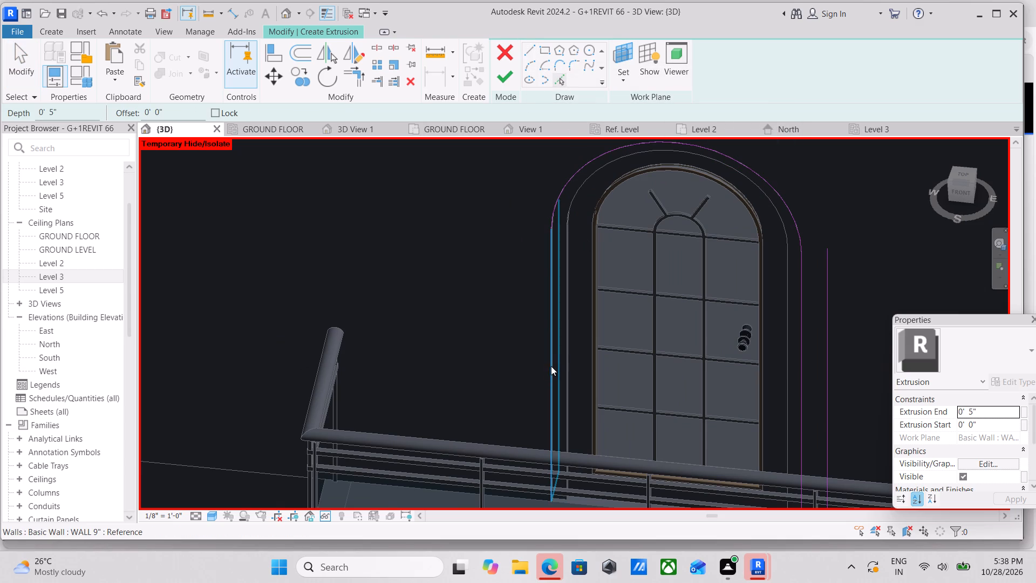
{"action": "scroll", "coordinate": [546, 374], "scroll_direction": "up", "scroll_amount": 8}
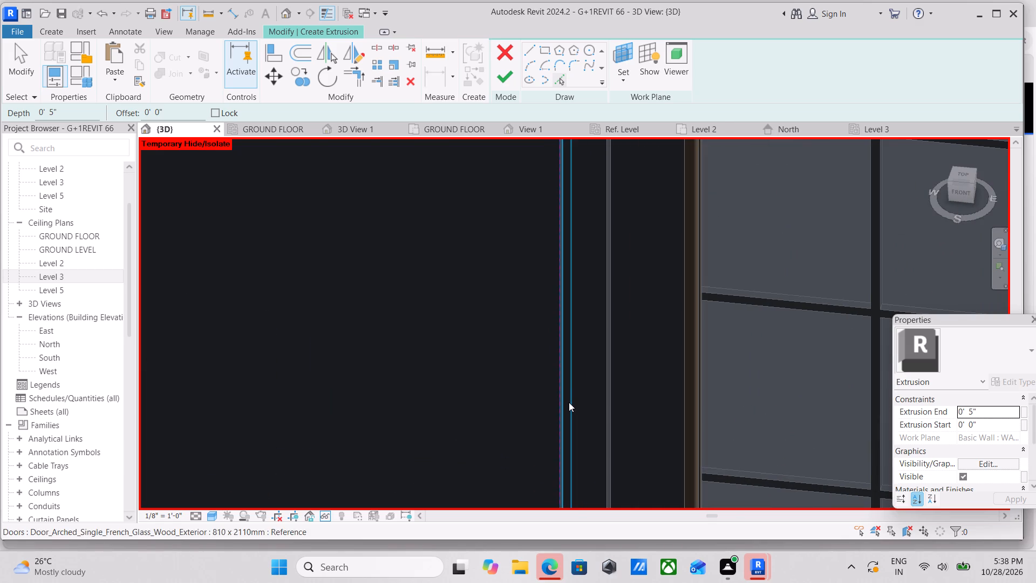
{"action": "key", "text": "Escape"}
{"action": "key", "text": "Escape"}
Use Pick Lines with a 5" offset to copy the opposite vertical sketch line outward, away from the door.
{"action": "left_click", "coordinate": [558, 413]}
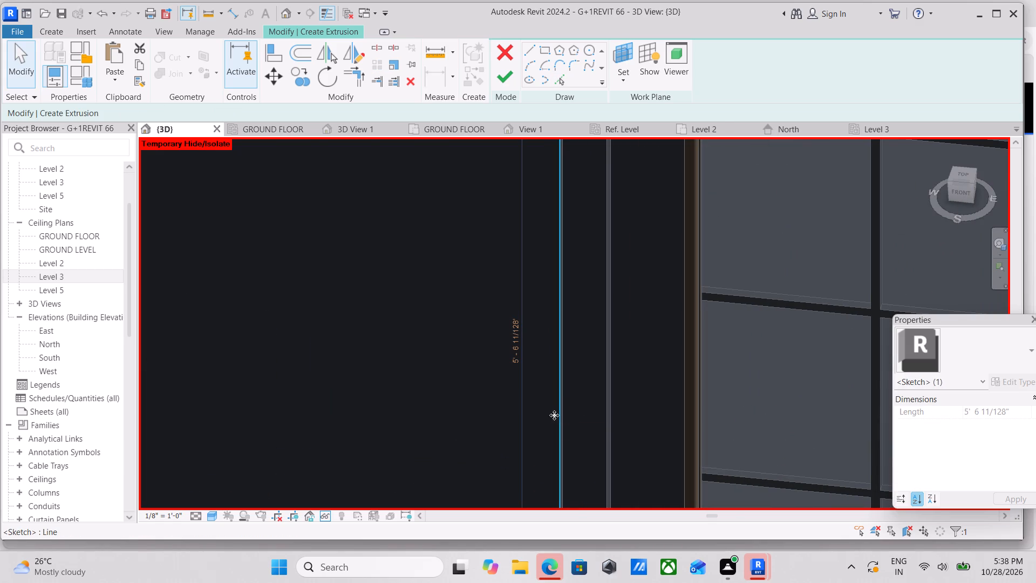
{"action": "scroll", "coordinate": [337, 199], "scroll_direction": "down", "scroll_amount": 3}
{"action": "middle_click_drag", "start_coordinate": [387, 210], "coordinate": [473, 242]}
{"action": "scroll", "coordinate": [552, 139], "scroll_direction": "down", "scroll_amount": 2}
{"action": "middle_click_drag", "start_coordinate": [438, 269], "coordinate": [567, 333]}
{"action": "scroll", "coordinate": [561, 327], "scroll_direction": "down", "scroll_amount": 3}
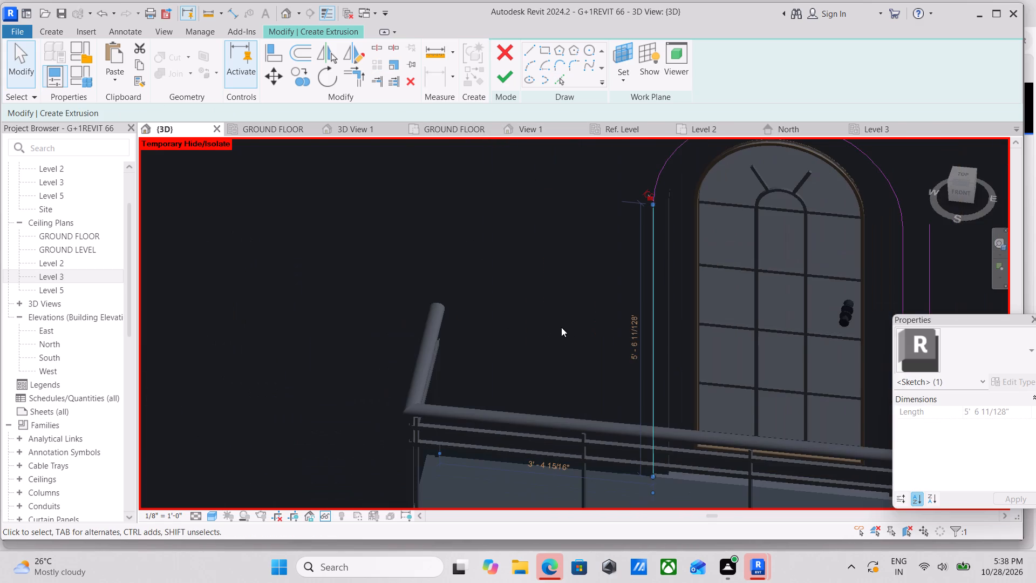
{"action": "left_click", "coordinate": [558, 73]}
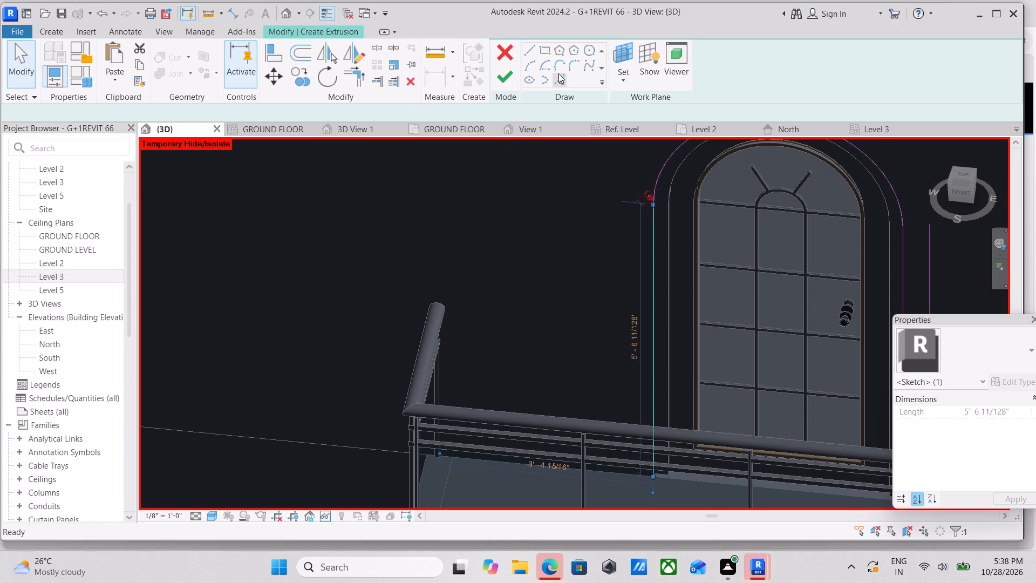
{"action": "left_click_drag", "start_coordinate": [193, 115], "coordinate": [162, 114]}
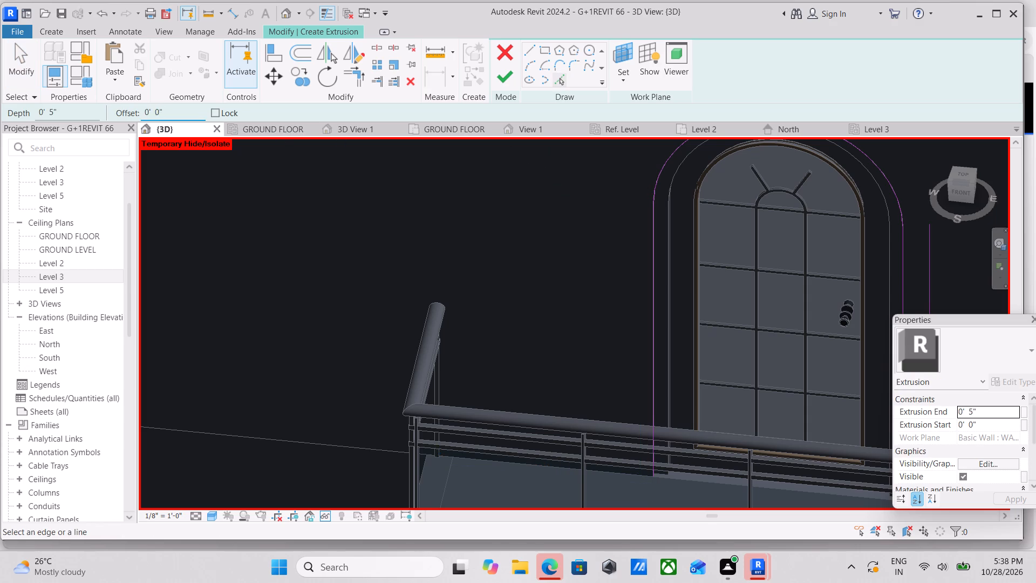
{"action": "left_click_drag", "start_coordinate": [162, 114], "coordinate": [137, 114]}
{"action": "key", "text": "5"}
{"action": "key", "text": "shift+quotedbl"}
{"action": "key", "text": "Return"}
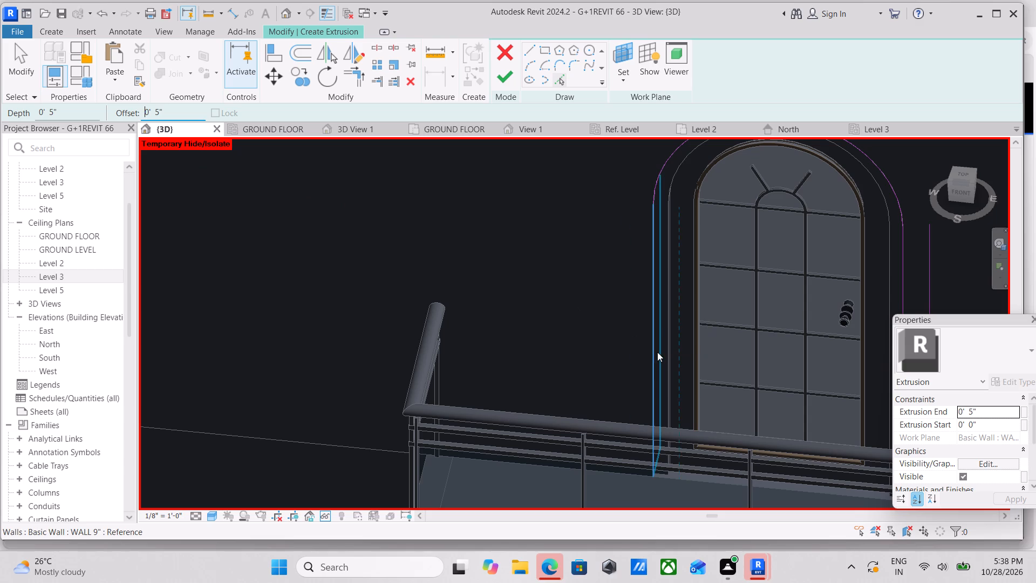
{"action": "scroll", "coordinate": [648, 352], "scroll_direction": "up", "scroll_amount": 3}
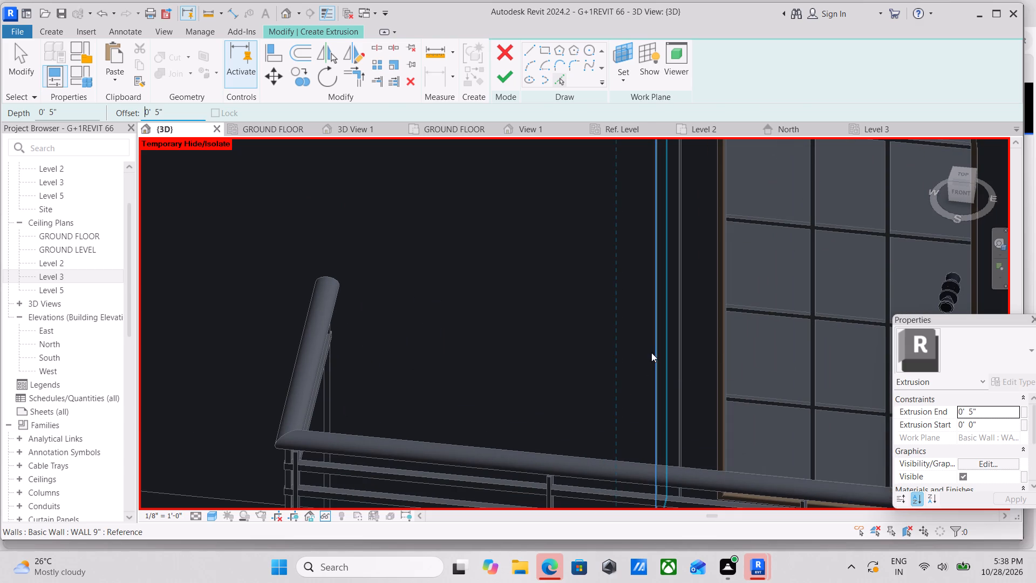
{"action": "left_click", "coordinate": [651, 352]}
{"action": "scroll", "coordinate": [625, 283], "scroll_direction": "down", "scroll_amount": 2}
{"action": "middle_click_drag", "start_coordinate": [625, 283], "coordinate": [616, 412]}
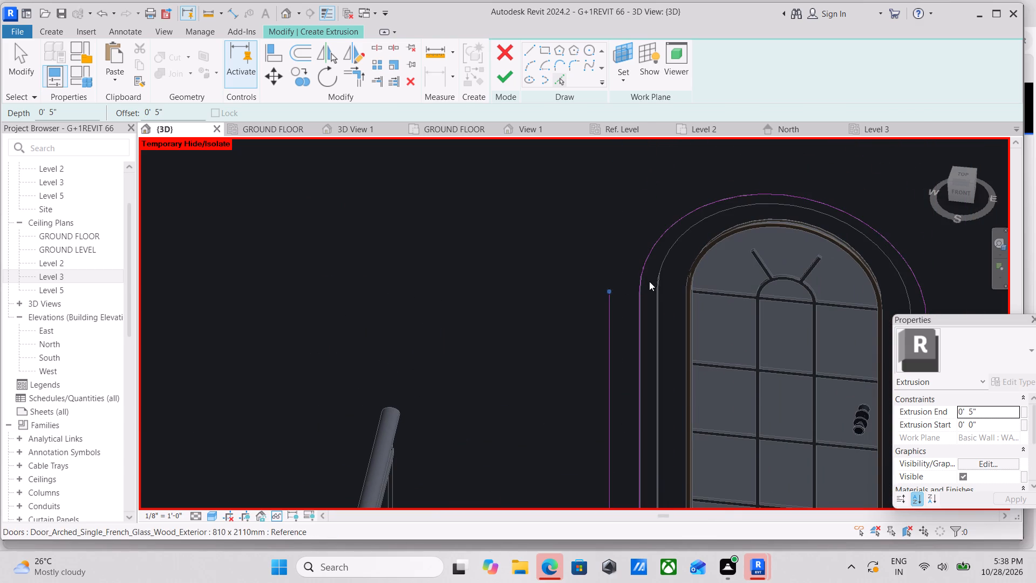
{"action": "key", "text": "Escape"}
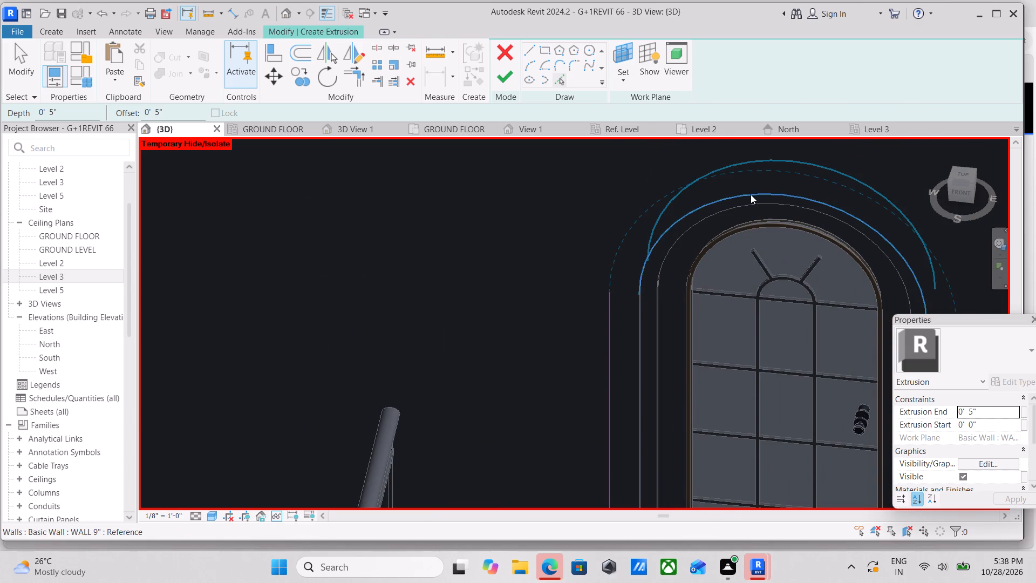
{"action": "key", "text": "Escape"}
{"action": "key", "text": "Escape"}
Use Pick Lines with a 5" offset to copy the sketched arc over the arched door outward.
{"action": "left_click", "coordinate": [672, 230]}
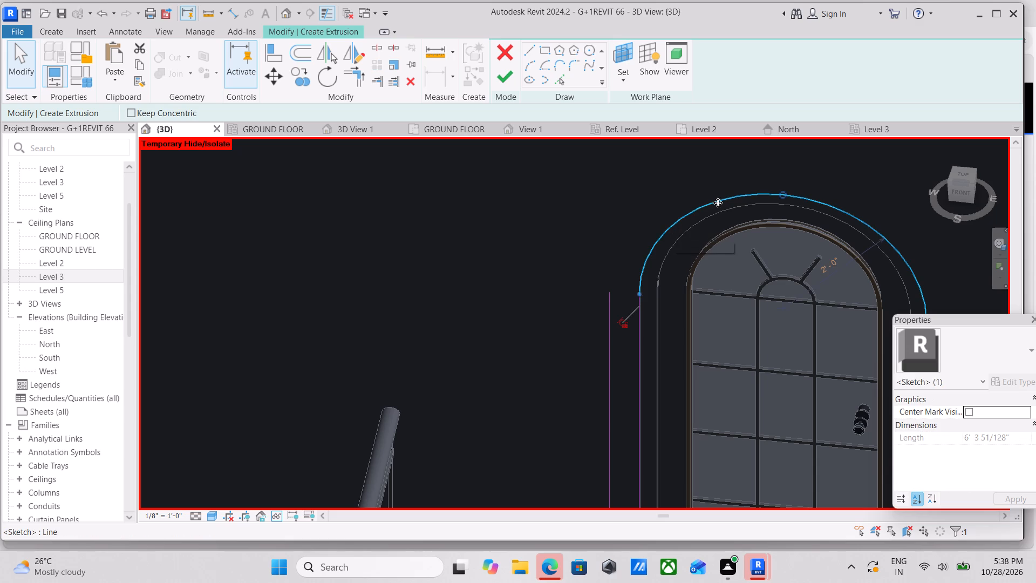
{"action": "scroll", "coordinate": [717, 202], "scroll_direction": "down", "scroll_amount": 1}
{"action": "middle_click_drag", "start_coordinate": [717, 202], "coordinate": [523, 172]}
{"action": "scroll", "coordinate": [570, 178], "scroll_direction": "down", "scroll_amount": 1}
{"action": "middle_click", "coordinate": [570, 178]}
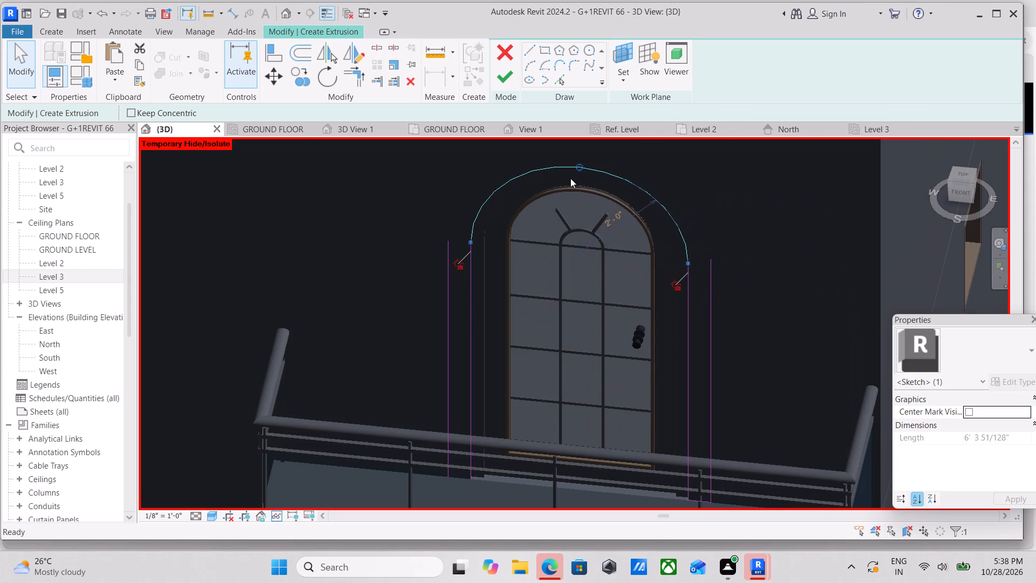
{"action": "left_click", "coordinate": [564, 77]}
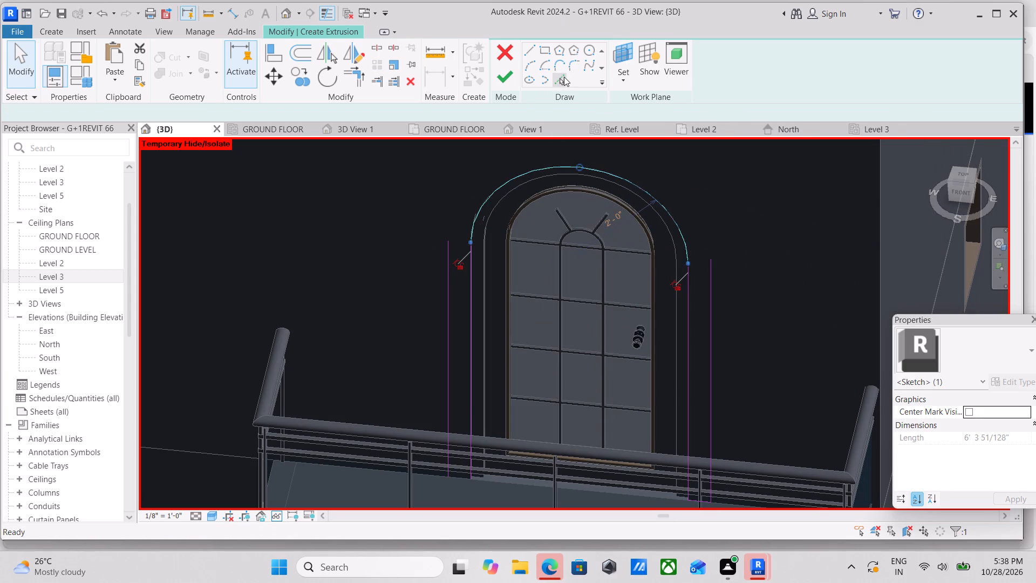
{"action": "left_click_drag", "start_coordinate": [179, 111], "coordinate": [108, 116]}
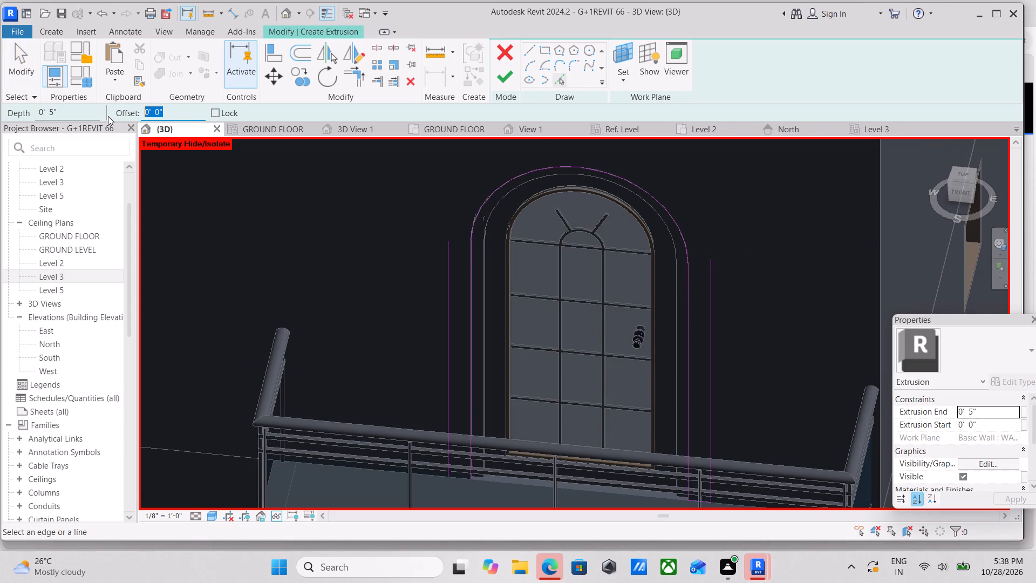
{"action": "key", "text": "5"}
{"action": "key", "text": "shift+quotedbl"}
{"action": "key", "text": "Return"}
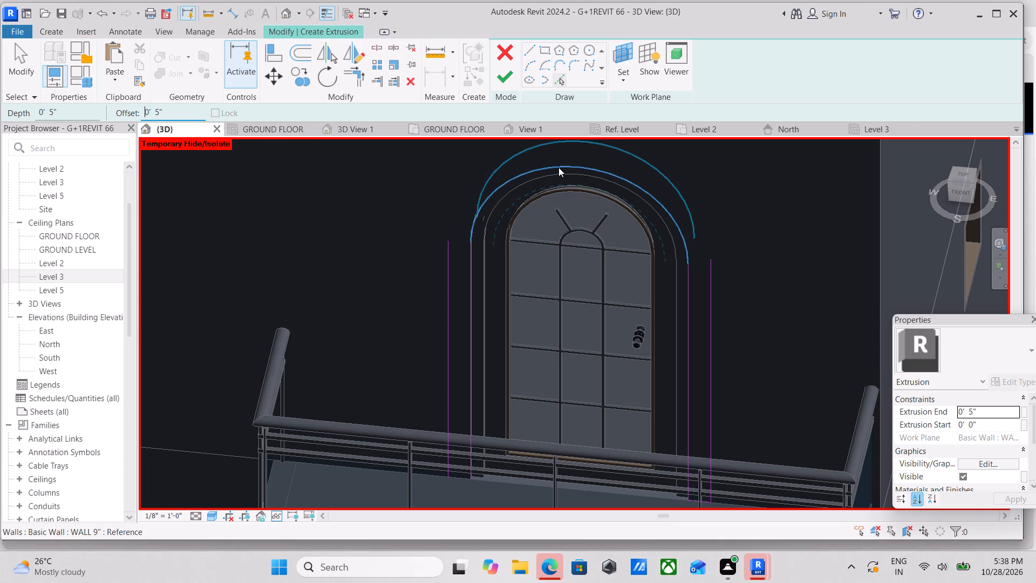
{"action": "scroll", "coordinate": [539, 166], "scroll_direction": "up", "scroll_amount": 4}
{"action": "left_click", "coordinate": [539, 166]}
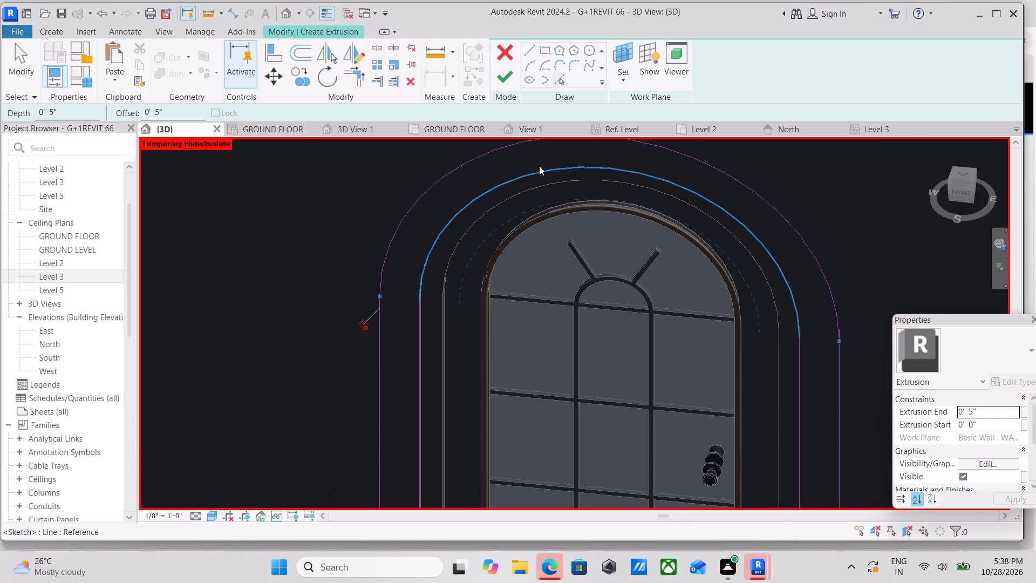
{"action": "middle_click_drag", "start_coordinate": [621, 171], "coordinate": [533, 134]}
{"action": "scroll", "coordinate": [607, 167], "scroll_direction": "down", "scroll_amount": 1}
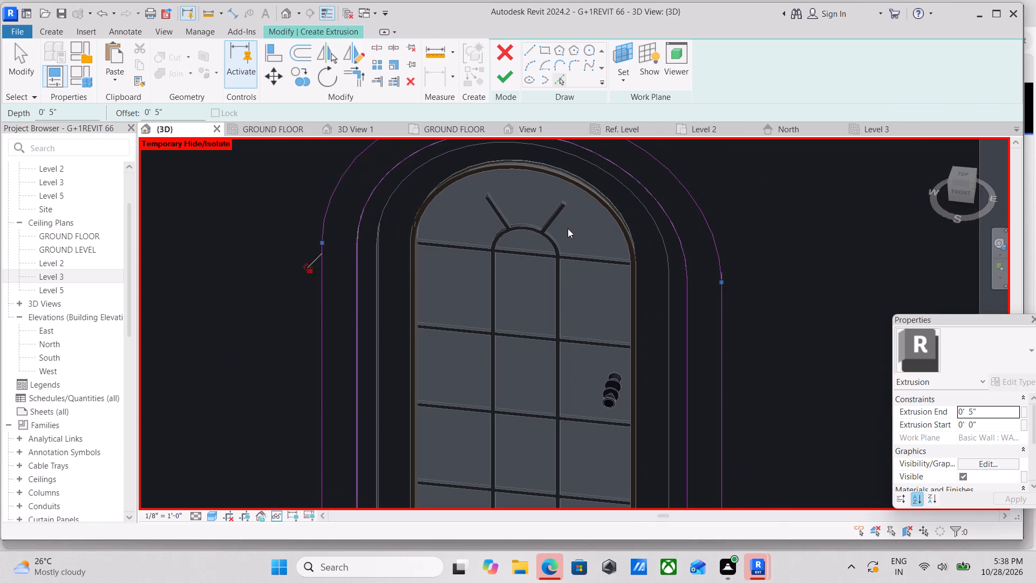
{"action": "key", "text": "Escape"}
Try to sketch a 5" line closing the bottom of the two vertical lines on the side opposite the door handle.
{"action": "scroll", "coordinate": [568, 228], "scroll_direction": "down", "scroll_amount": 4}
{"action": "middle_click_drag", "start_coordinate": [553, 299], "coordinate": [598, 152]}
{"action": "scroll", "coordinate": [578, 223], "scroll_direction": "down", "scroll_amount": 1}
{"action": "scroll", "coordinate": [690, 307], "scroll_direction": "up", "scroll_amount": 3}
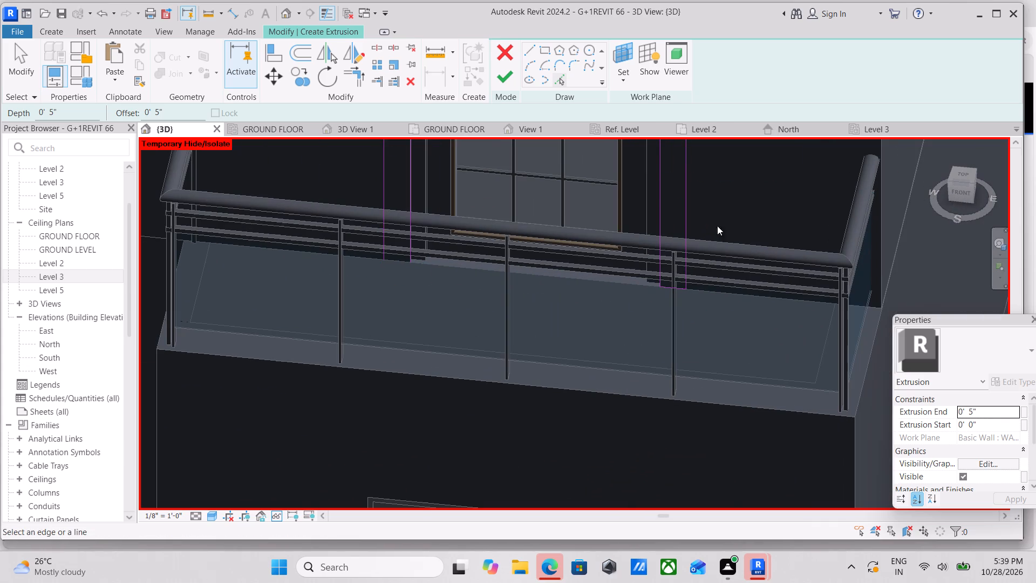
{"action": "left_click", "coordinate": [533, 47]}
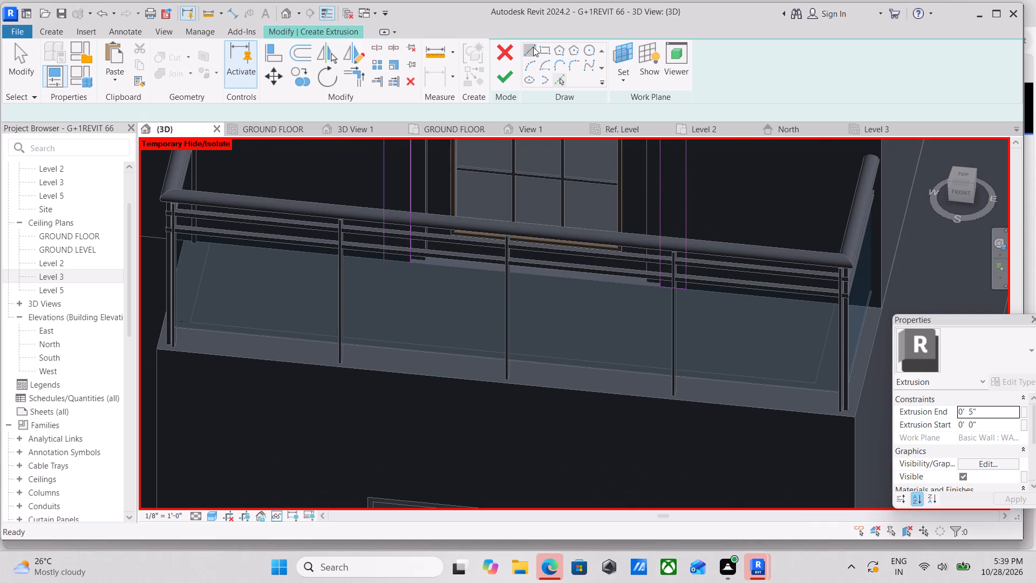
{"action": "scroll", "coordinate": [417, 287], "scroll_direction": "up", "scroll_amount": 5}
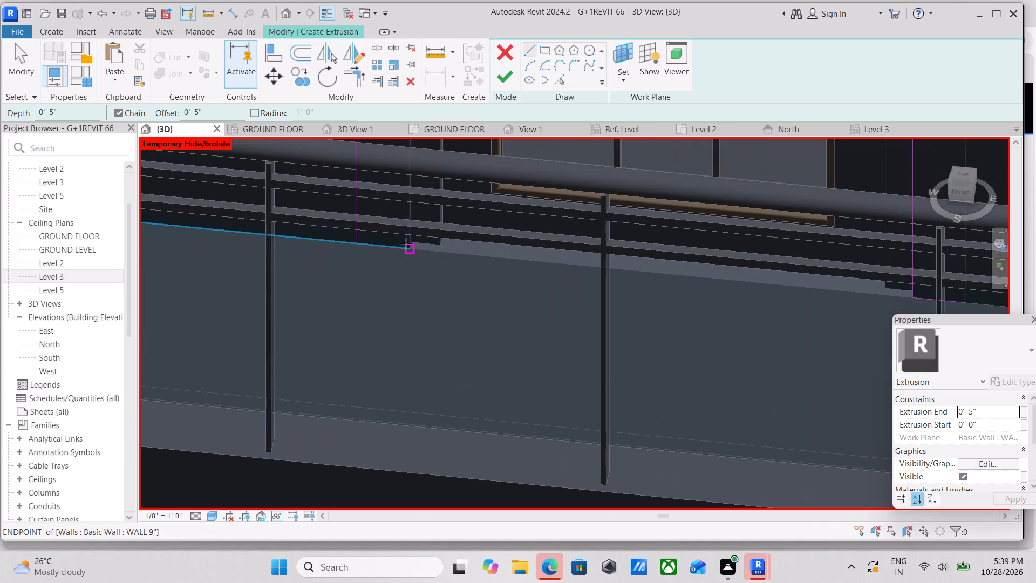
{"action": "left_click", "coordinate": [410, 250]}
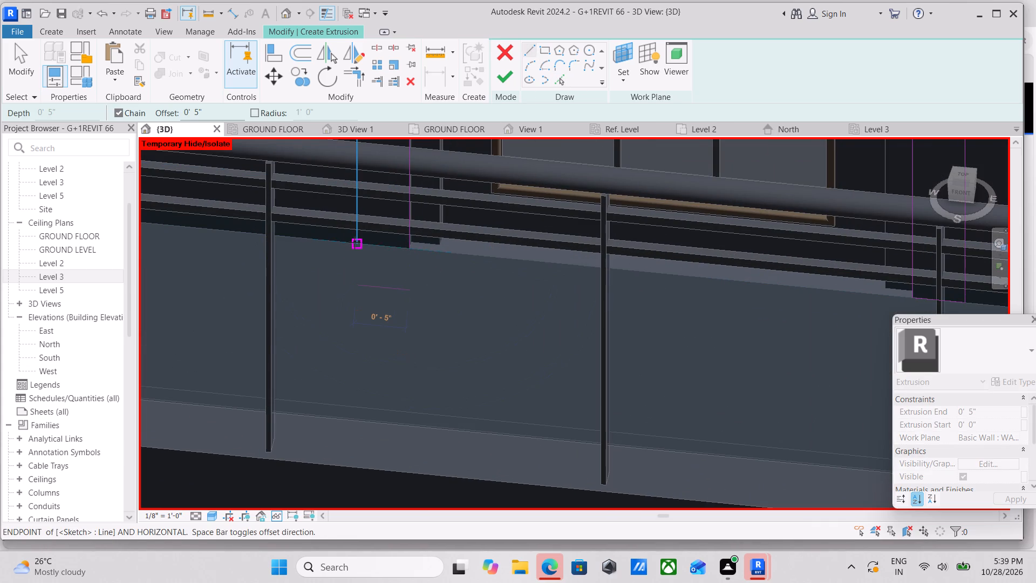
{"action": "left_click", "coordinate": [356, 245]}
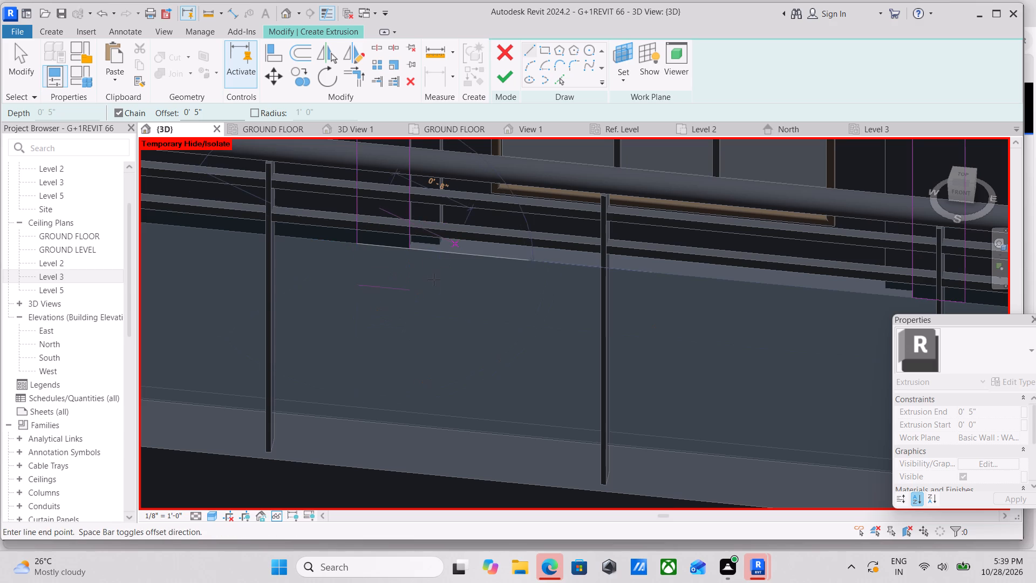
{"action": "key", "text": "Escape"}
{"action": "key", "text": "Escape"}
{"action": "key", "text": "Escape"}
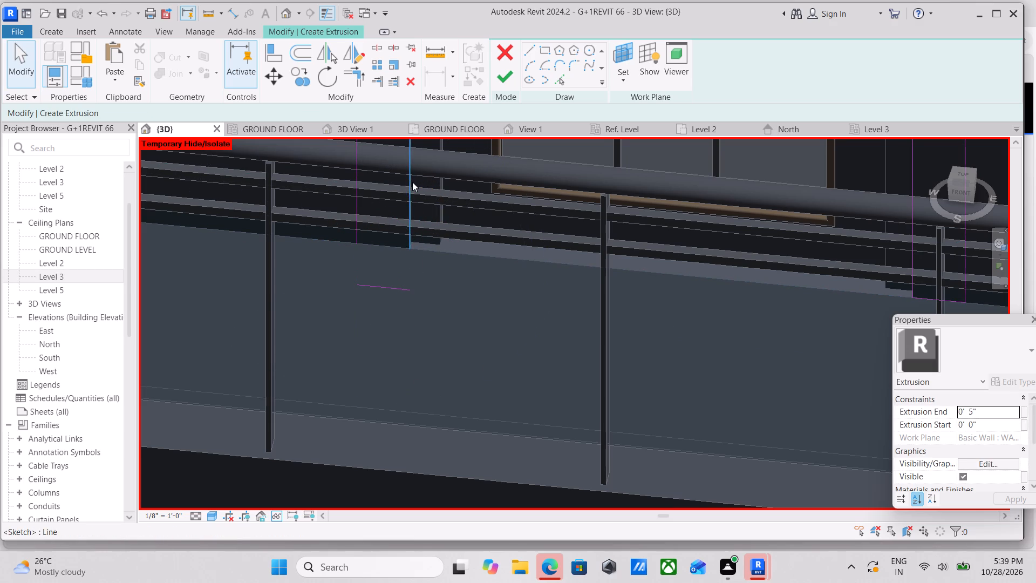
Sketch a line with zero offset joining the bottom ends of the two vertical lines opposite the door's handle side.
{"action": "left_click", "coordinate": [530, 51]}
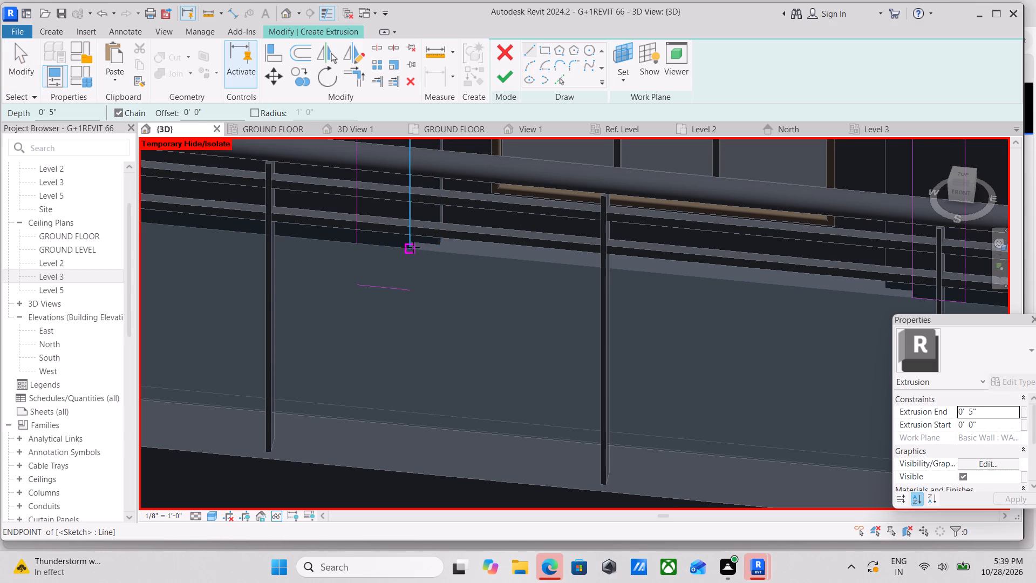
{"action": "left_click", "coordinate": [411, 247]}
{"action": "left_click", "coordinate": [356, 240]}
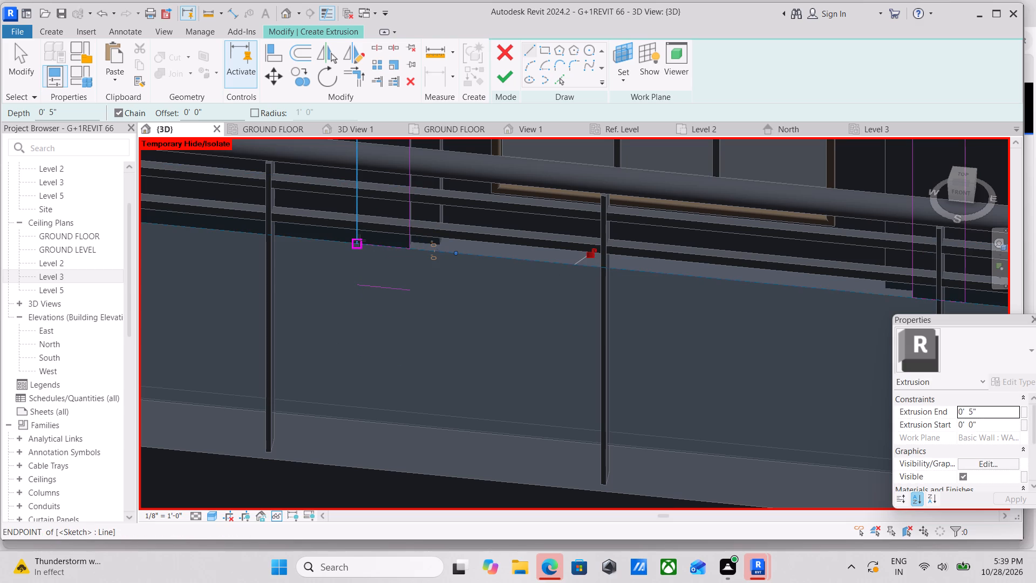
{"action": "key", "text": "Escape"}
{"action": "key", "text": "Escape"}
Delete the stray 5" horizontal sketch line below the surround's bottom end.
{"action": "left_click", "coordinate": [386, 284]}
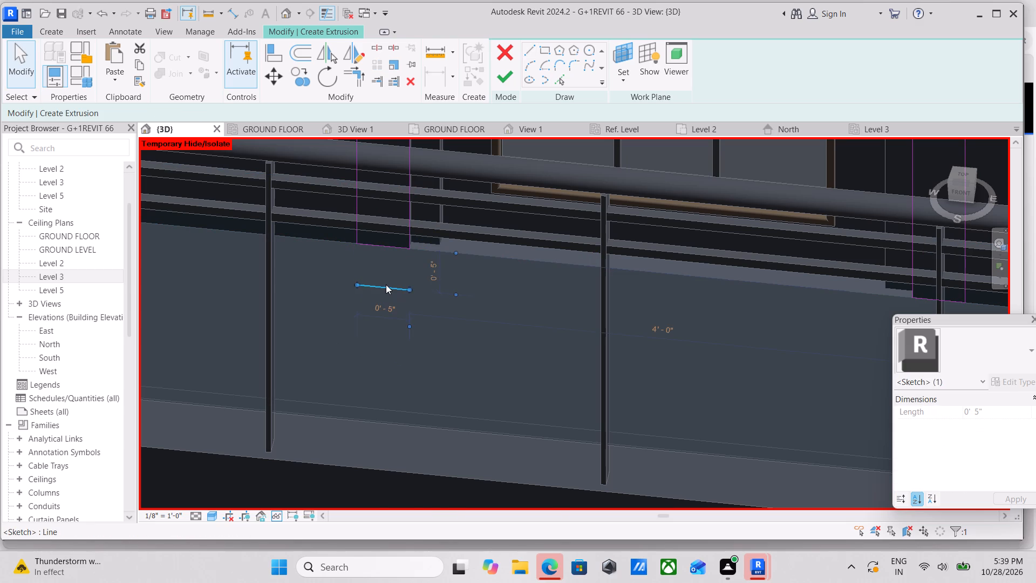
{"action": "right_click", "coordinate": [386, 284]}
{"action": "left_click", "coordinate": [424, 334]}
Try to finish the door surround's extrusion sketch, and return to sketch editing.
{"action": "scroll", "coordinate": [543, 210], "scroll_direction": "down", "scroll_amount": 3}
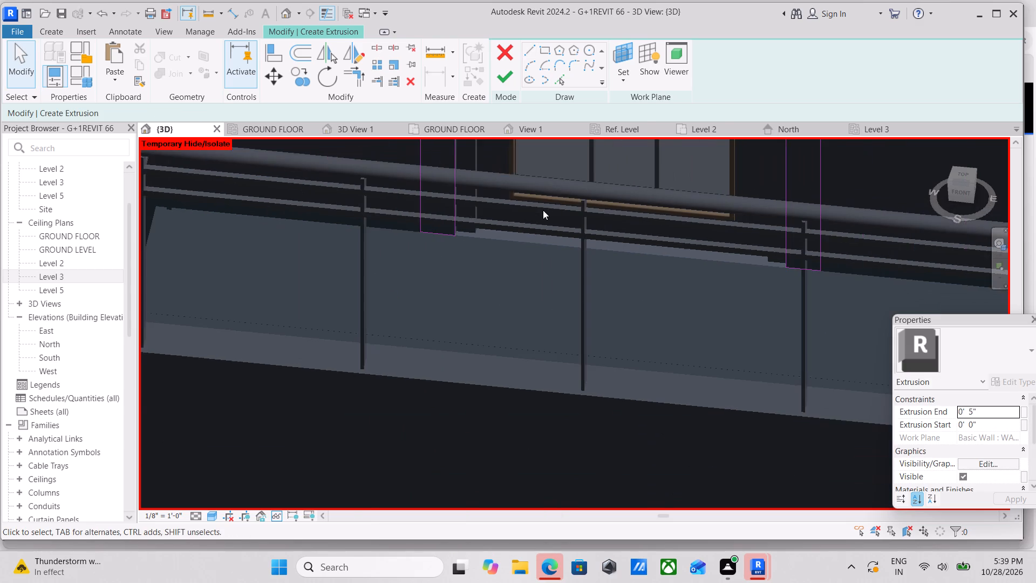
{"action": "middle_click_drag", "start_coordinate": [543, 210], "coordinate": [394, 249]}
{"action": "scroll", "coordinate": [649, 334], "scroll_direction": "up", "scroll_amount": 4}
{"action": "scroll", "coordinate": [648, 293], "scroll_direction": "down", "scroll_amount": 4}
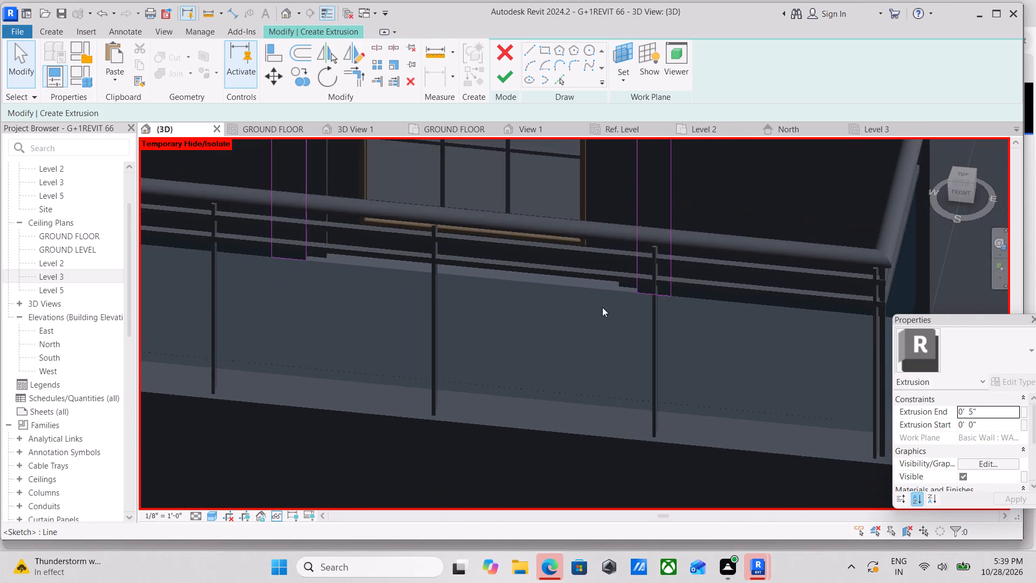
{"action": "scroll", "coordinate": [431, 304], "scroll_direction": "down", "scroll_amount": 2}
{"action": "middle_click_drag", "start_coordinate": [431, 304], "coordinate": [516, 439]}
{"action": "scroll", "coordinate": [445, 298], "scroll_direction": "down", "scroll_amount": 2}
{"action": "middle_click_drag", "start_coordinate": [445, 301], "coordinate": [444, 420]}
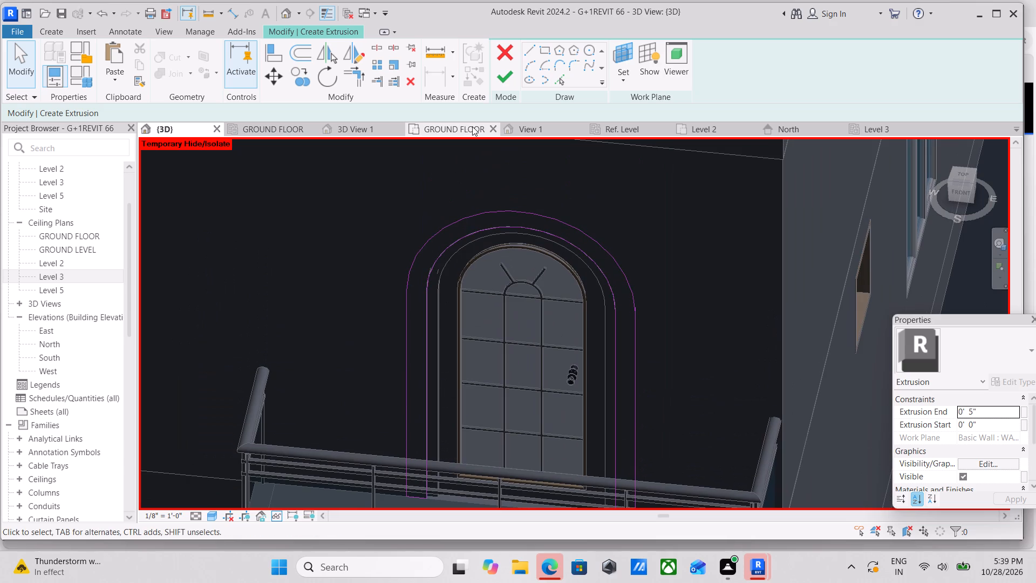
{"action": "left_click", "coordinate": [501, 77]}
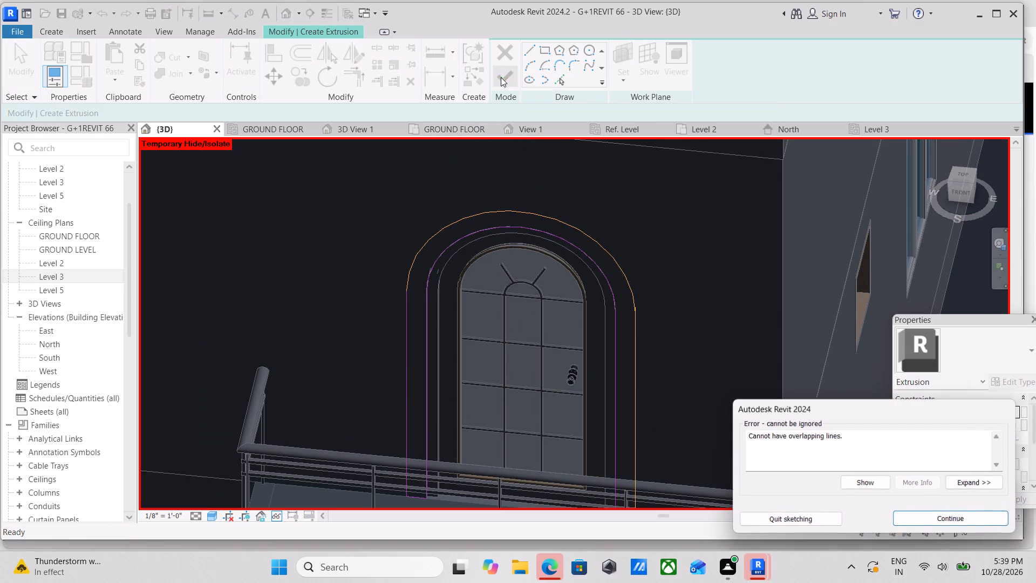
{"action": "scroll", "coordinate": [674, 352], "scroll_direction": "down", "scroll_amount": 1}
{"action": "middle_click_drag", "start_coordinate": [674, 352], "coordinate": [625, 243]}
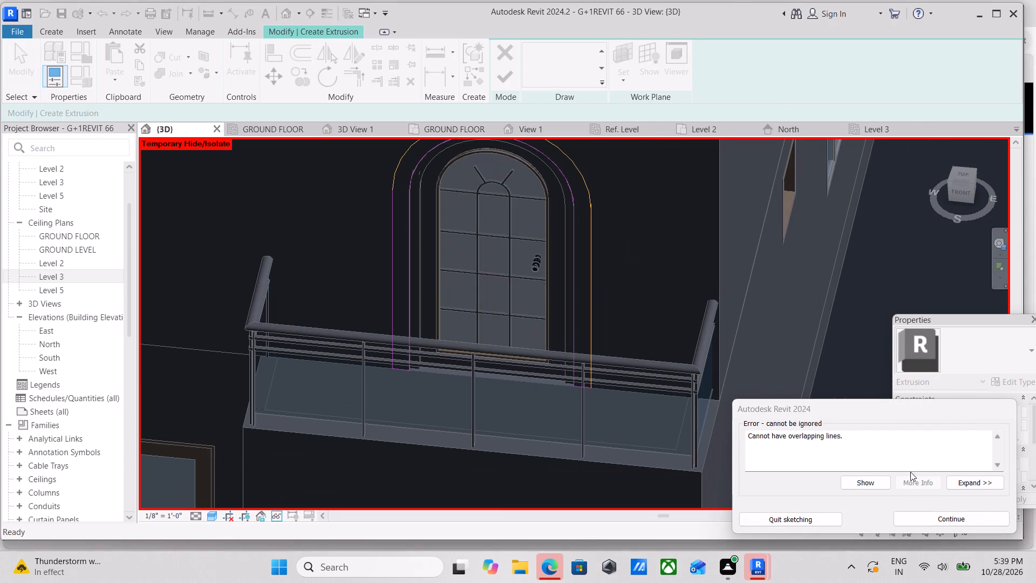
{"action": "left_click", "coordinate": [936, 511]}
Trim the outer vertical line on the door's handle side and the outer arc to a clean corner.
{"action": "scroll", "coordinate": [594, 209], "scroll_direction": "up", "scroll_amount": 3}
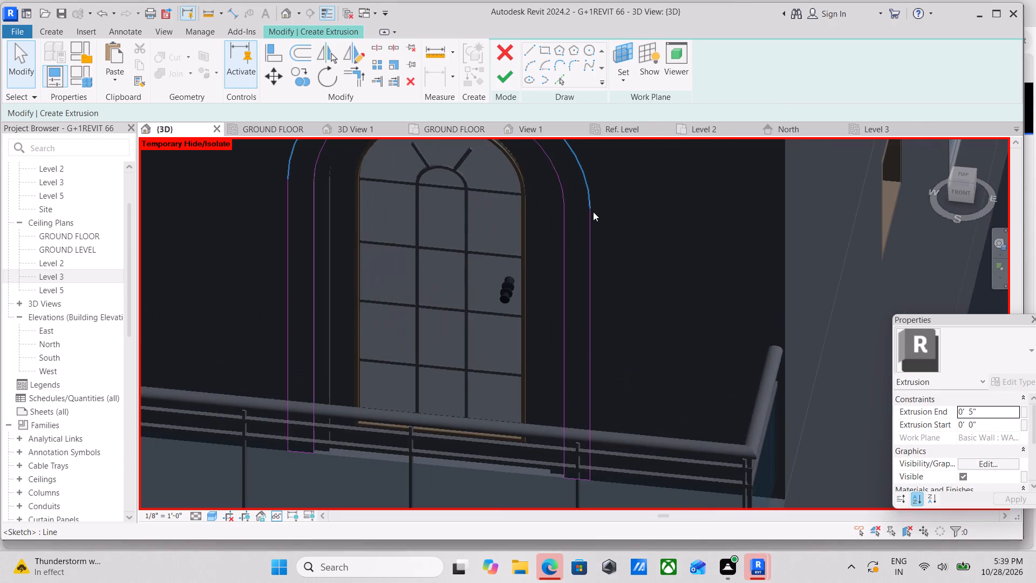
{"action": "scroll", "coordinate": [580, 223], "scroll_direction": "up", "scroll_amount": 2}
{"action": "middle_click_drag", "start_coordinate": [611, 193], "coordinate": [608, 266]}
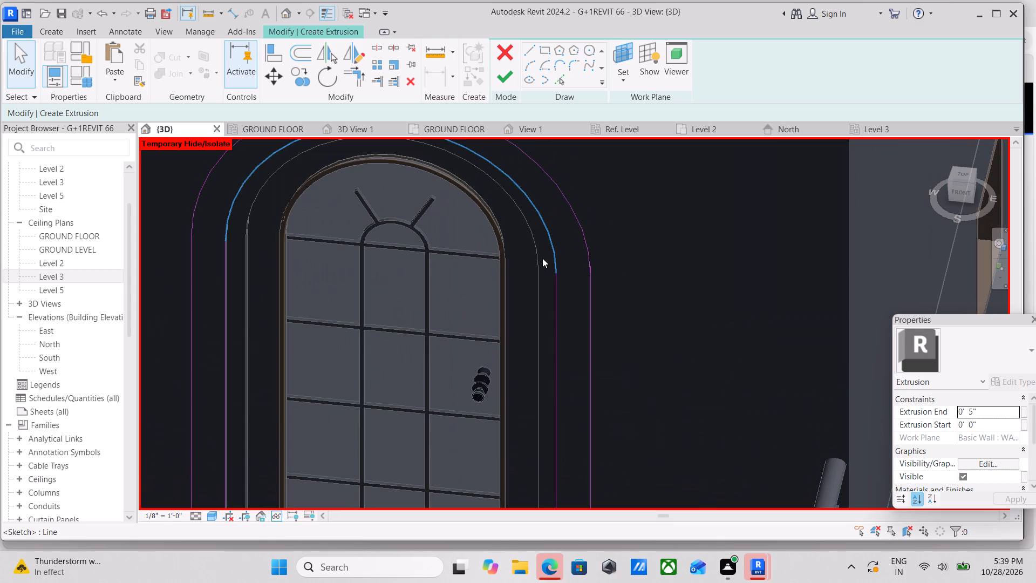
{"action": "type", "text": "tr"}
{"action": "left_click", "coordinate": [596, 314]}
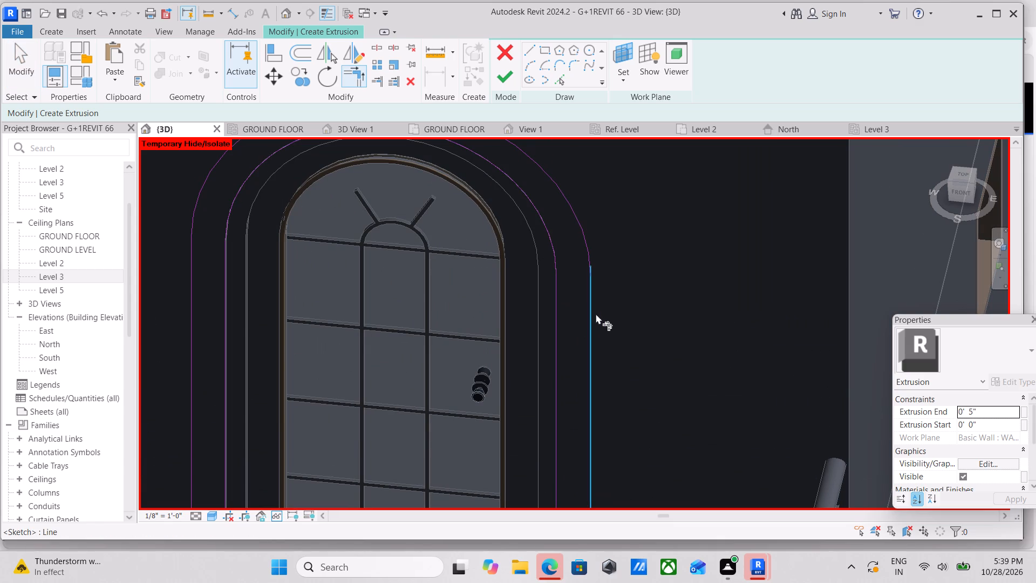
{"action": "left_click", "coordinate": [582, 230]}
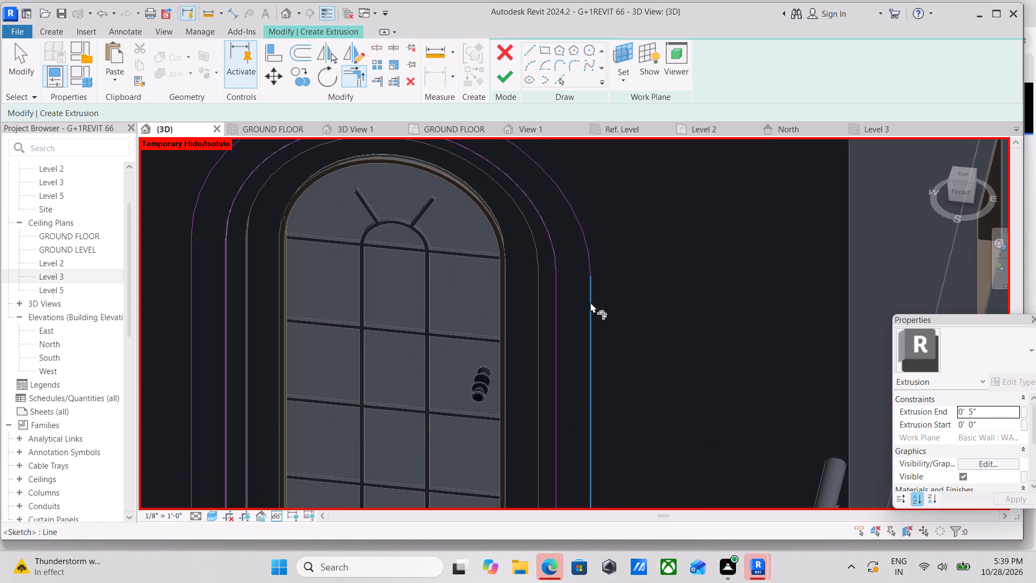
{"action": "left_click", "coordinate": [589, 302]}
{"action": "left_click", "coordinate": [581, 222]}
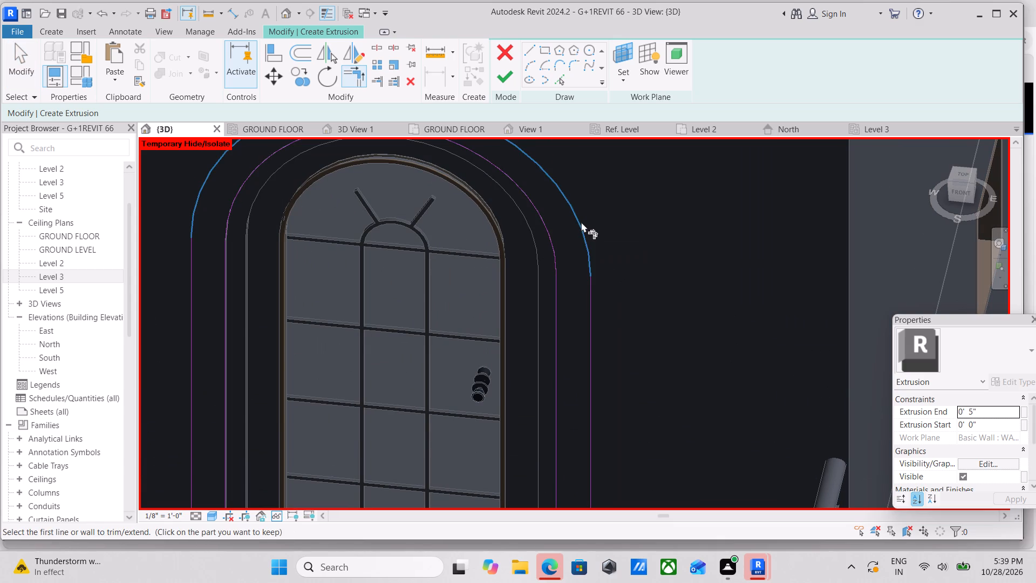
{"action": "key", "text": "Escape"}
{"action": "key", "text": "Escape"}
Finish the arched door surround's sketch as a 5" deep extrusion.
{"action": "left_click", "coordinate": [503, 78]}
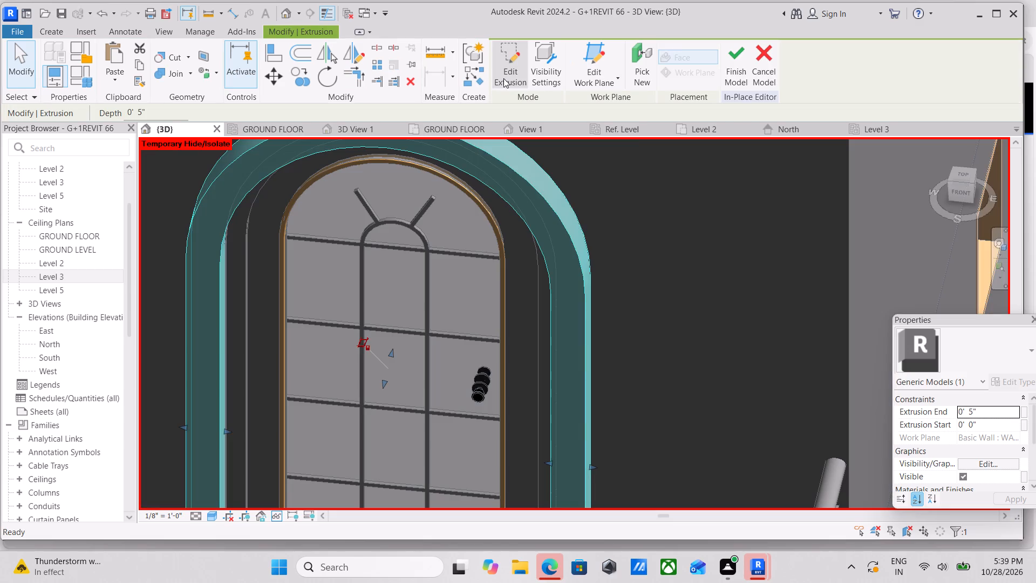
Assign the BLACK material to the arched door surround extrusion.
{"action": "scroll", "coordinate": [591, 254], "scroll_direction": "down", "scroll_amount": 3}
{"action": "scroll", "coordinate": [626, 289], "scroll_direction": "down", "scroll_amount": 3}
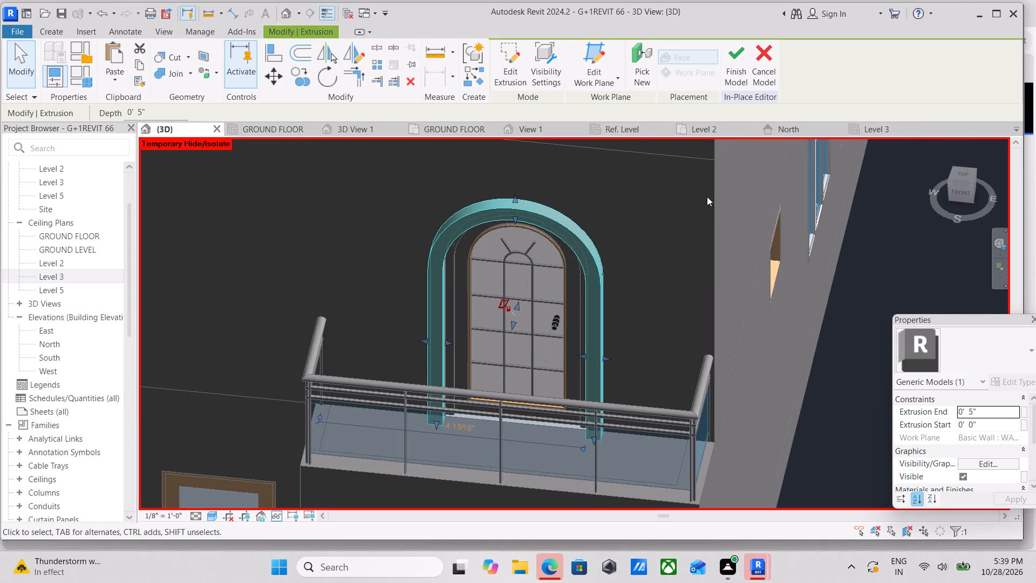
{"action": "scroll", "coordinate": [707, 196], "scroll_direction": "down", "scroll_amount": 2}
{"action": "middle_click_drag", "start_coordinate": [673, 279], "coordinate": [600, 320], "text": "shift"}
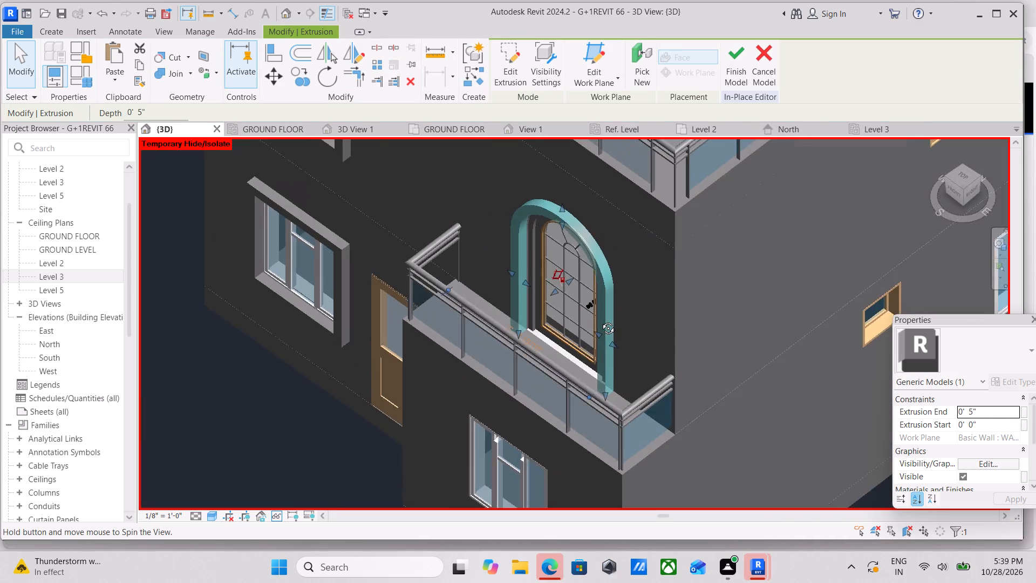
{"action": "middle_click_drag", "start_coordinate": [600, 320], "coordinate": [805, 229], "text": "shift"}
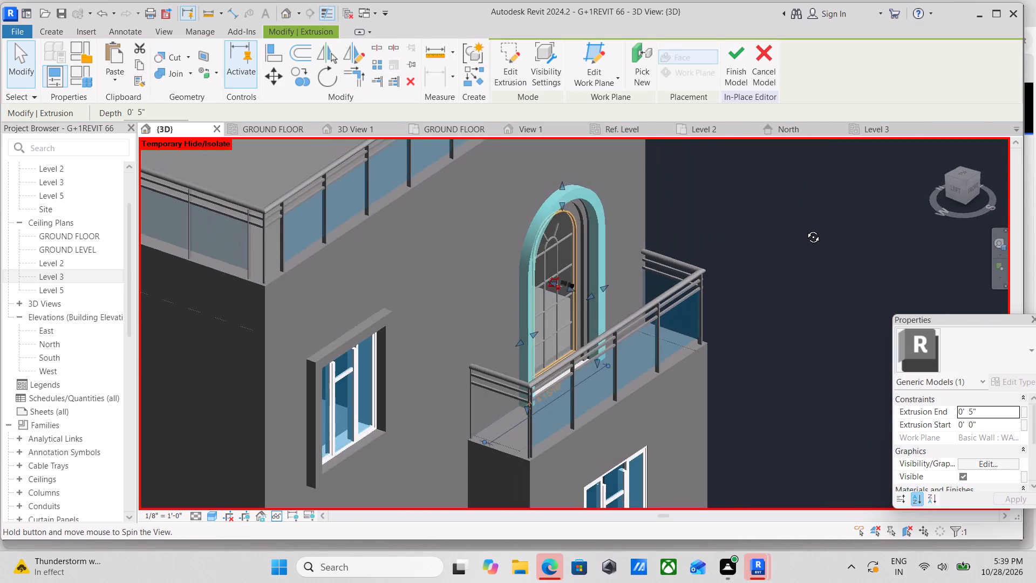
{"action": "middle_click_drag", "start_coordinate": [805, 229], "coordinate": [608, 263], "text": "shift"}
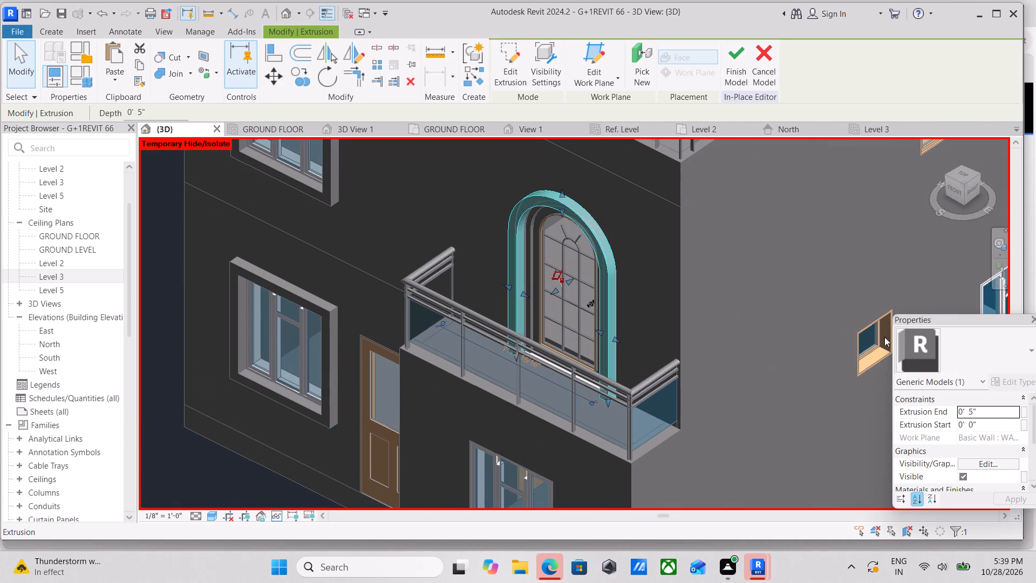
{"action": "scroll", "coordinate": [978, 428], "scroll_direction": "down", "scroll_amount": 3}
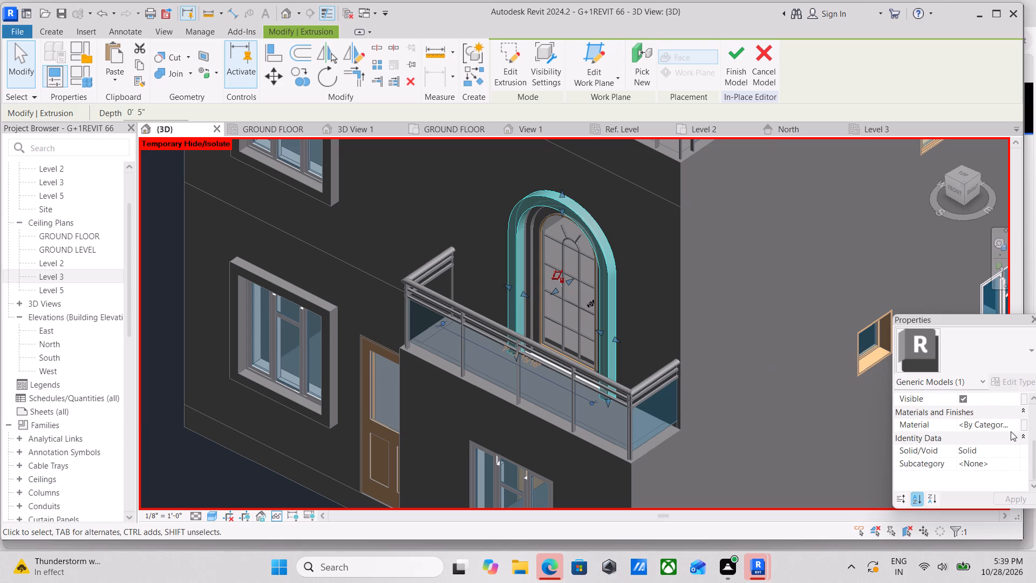
{"action": "left_click", "coordinate": [1017, 423]}
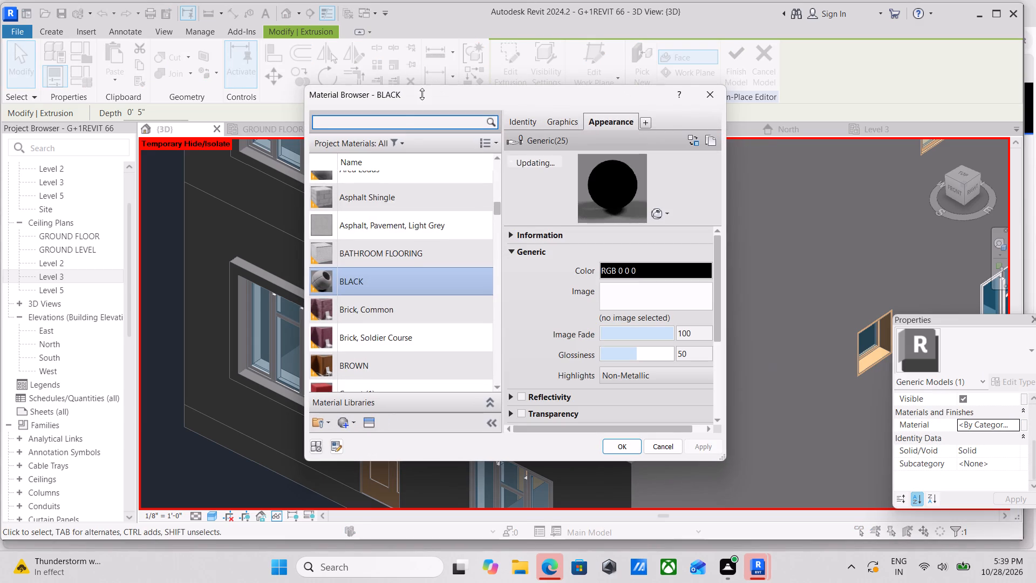
{"action": "left_click", "coordinate": [620, 444]}
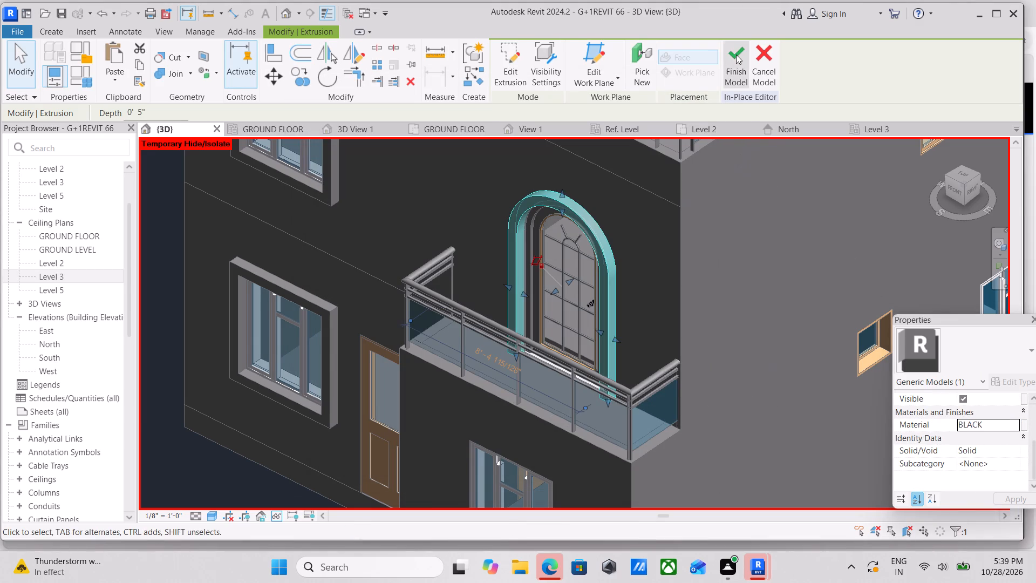
Finish the in-place model of the arched balcony door surround.
{"action": "left_click", "coordinate": [731, 70]}
Examine the arched door surround, balcony, front windows and roof parapet of the front facade from several angles.
{"action": "scroll", "coordinate": [723, 333], "scroll_direction": "down", "scroll_amount": 4}
{"action": "middle_click_drag", "start_coordinate": [722, 333], "coordinate": [724, 333], "text": "shift"}
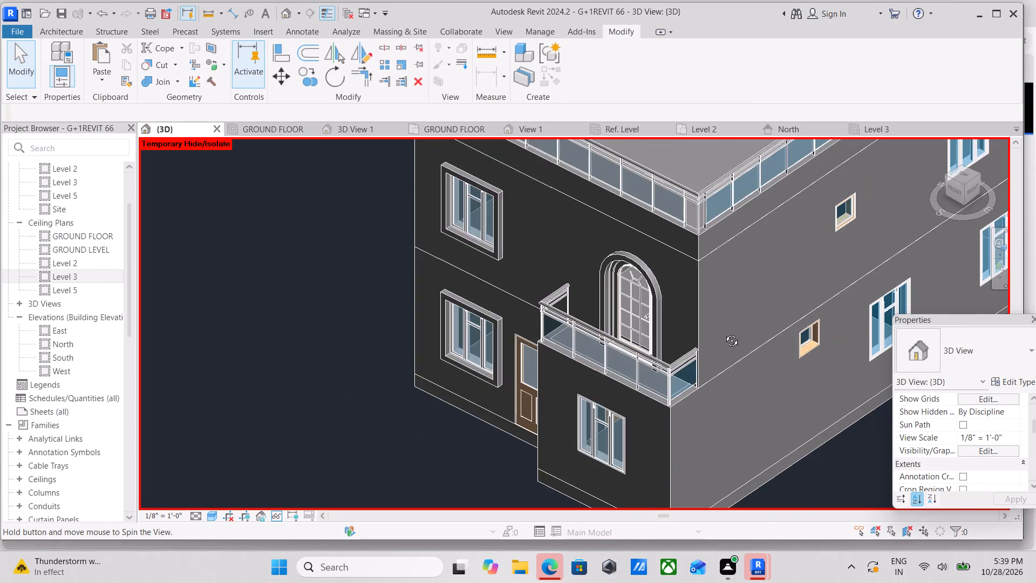
{"action": "middle_click_drag", "start_coordinate": [724, 333], "coordinate": [848, 314], "text": "shift"}
{"action": "middle_click_drag", "start_coordinate": [576, 435], "coordinate": [646, 395], "text": "shift"}
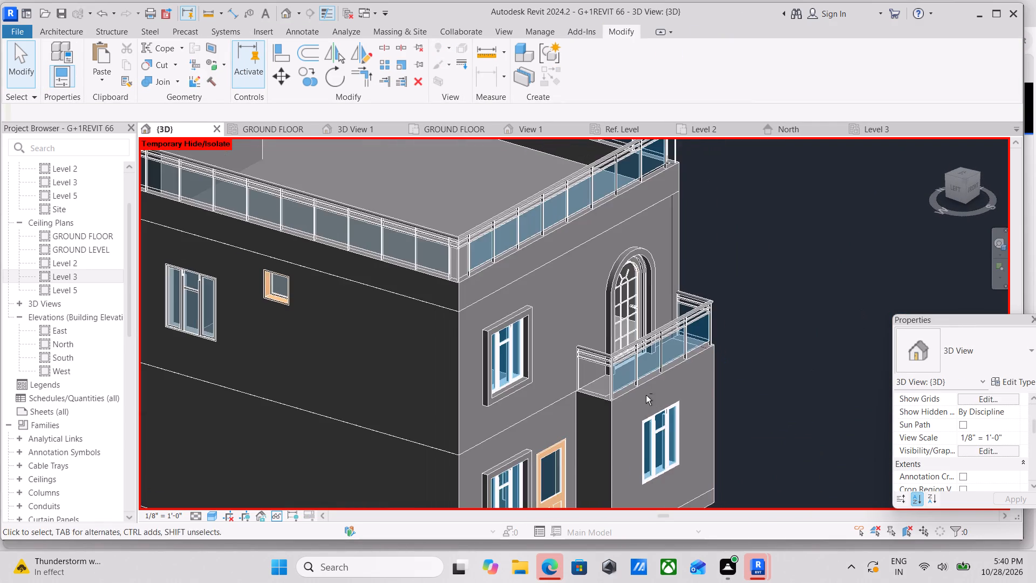
{"action": "scroll", "coordinate": [664, 365], "scroll_direction": "up", "scroll_amount": 6}
{"action": "middle_click_drag", "start_coordinate": [570, 397], "coordinate": [536, 440], "text": "shift"}
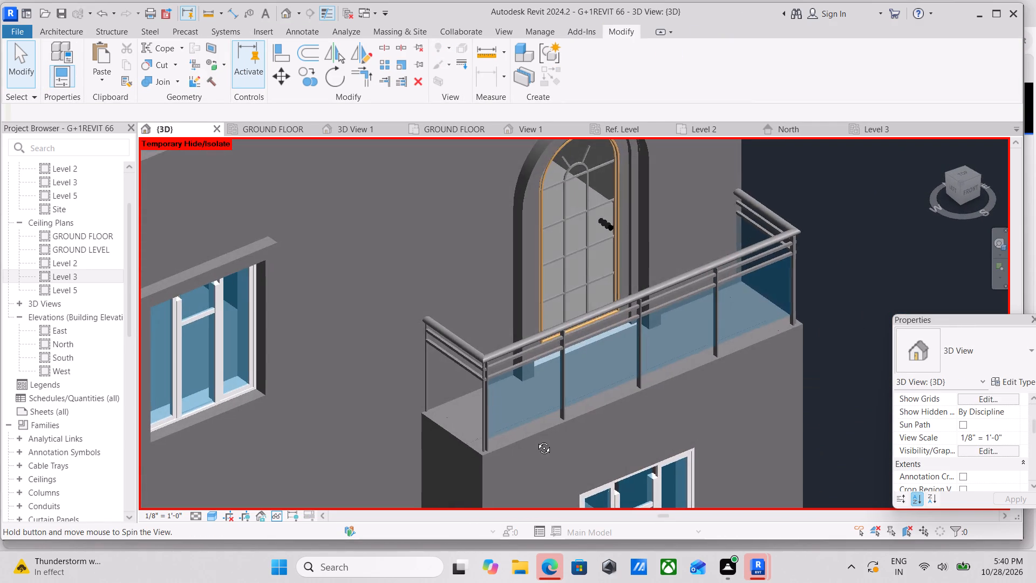
{"action": "middle_click_drag", "start_coordinate": [536, 440], "coordinate": [535, 440], "text": "shift"}
{"action": "scroll", "coordinate": [542, 426], "scroll_direction": "down", "scroll_amount": 1}
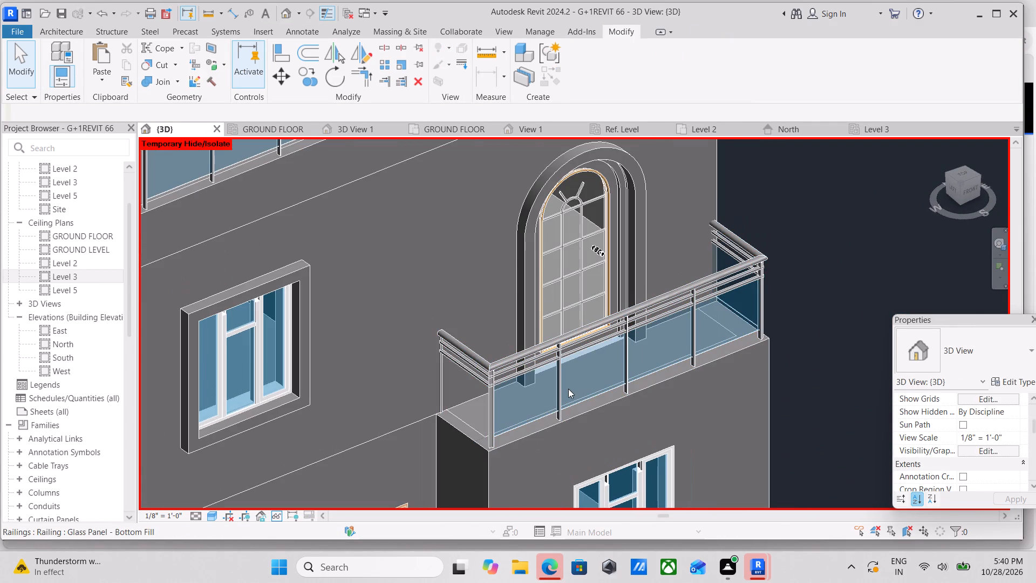
{"action": "scroll", "coordinate": [595, 345], "scroll_direction": "up", "scroll_amount": 7}
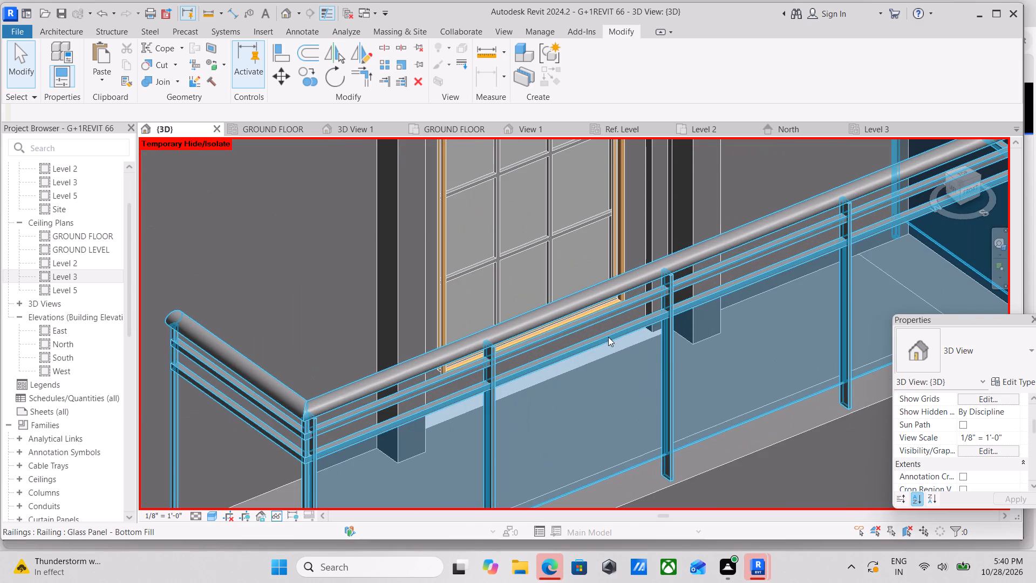
{"action": "scroll", "coordinate": [608, 337], "scroll_direction": "down", "scroll_amount": 3}
{"action": "scroll", "coordinate": [233, 455], "scroll_direction": "down", "scroll_amount": 2}
{"action": "middle_click_drag", "start_coordinate": [225, 454], "coordinate": [442, 397]}
{"action": "scroll", "coordinate": [416, 412], "scroll_direction": "down", "scroll_amount": 5}
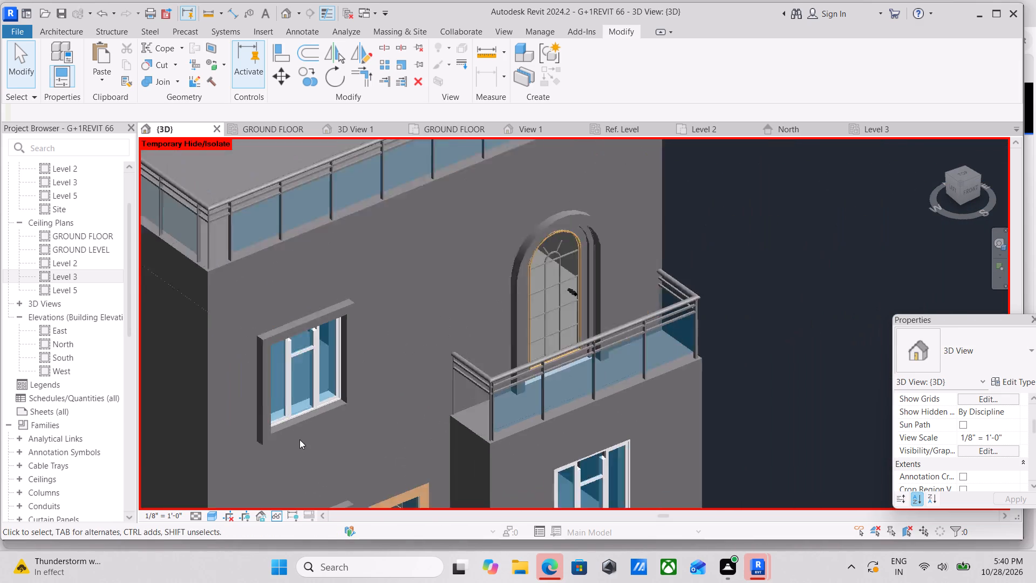
{"action": "middle_click_drag", "start_coordinate": [307, 435], "coordinate": [492, 390]}
{"action": "scroll", "coordinate": [516, 383], "scroll_direction": "down", "scroll_amount": 3}
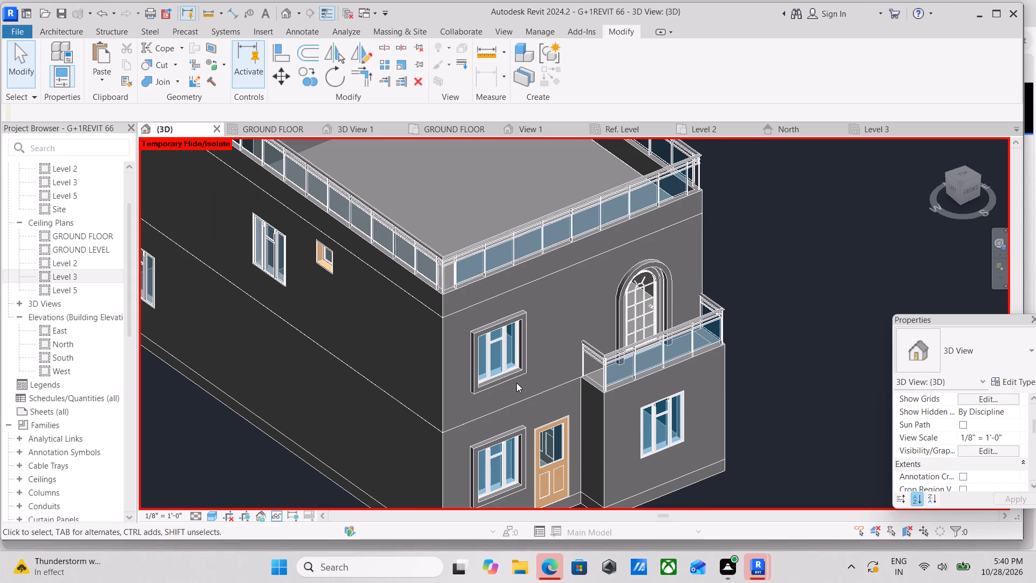
{"action": "scroll", "coordinate": [516, 383], "scroll_direction": "down", "scroll_amount": 2}
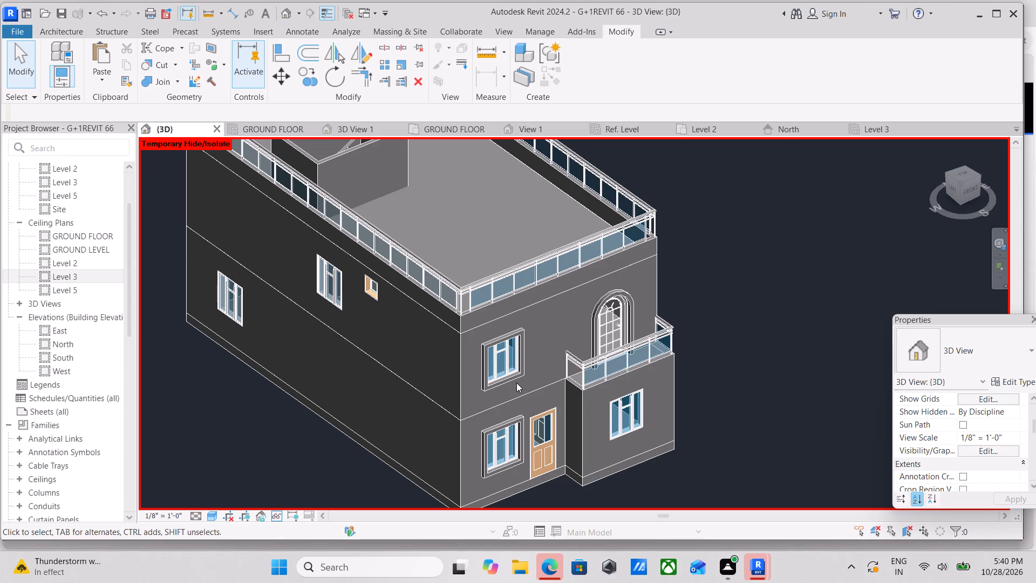
{"action": "scroll", "coordinate": [645, 309], "scroll_direction": "up", "scroll_amount": 3}
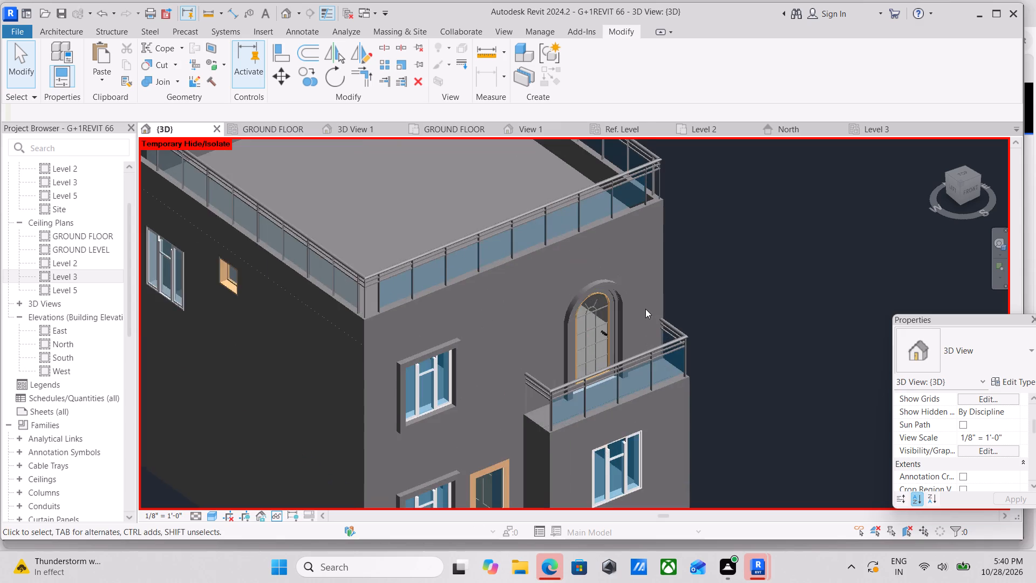
{"action": "middle_click_drag", "start_coordinate": [645, 309], "coordinate": [343, 299]}
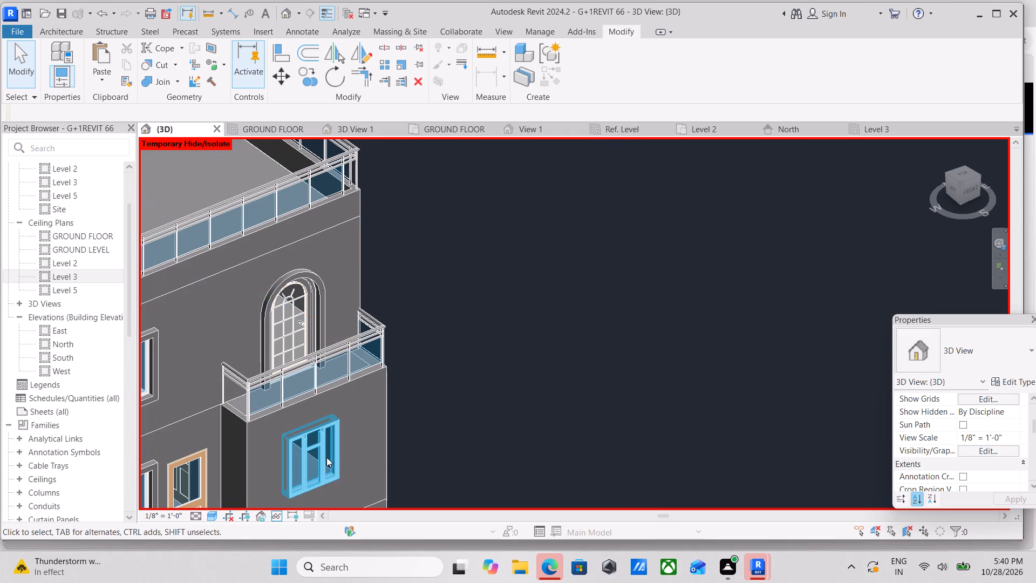
{"action": "middle_click_drag", "start_coordinate": [326, 456], "coordinate": [363, 424]}
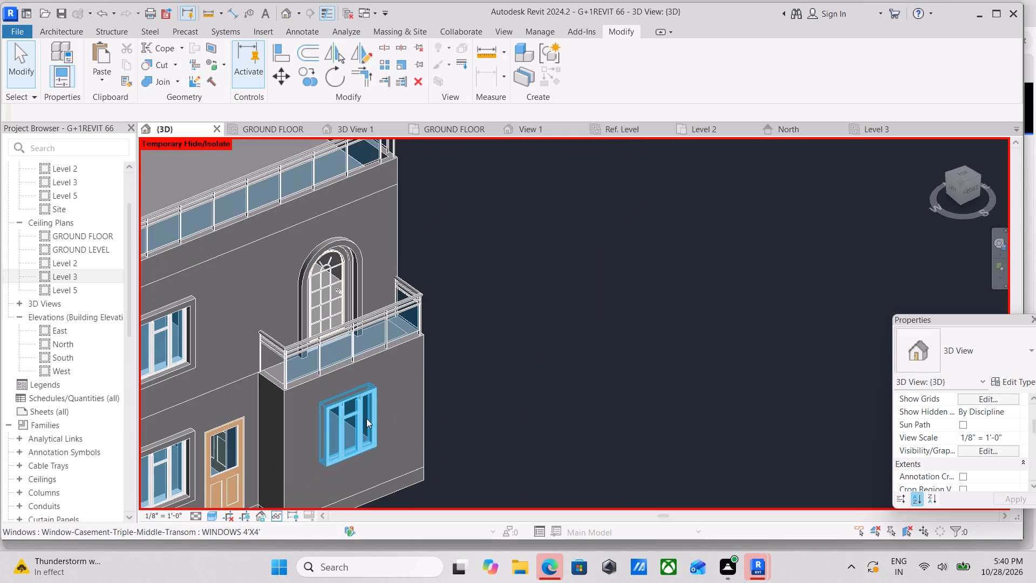
{"action": "scroll", "coordinate": [366, 364], "scroll_direction": "up", "scroll_amount": 1}
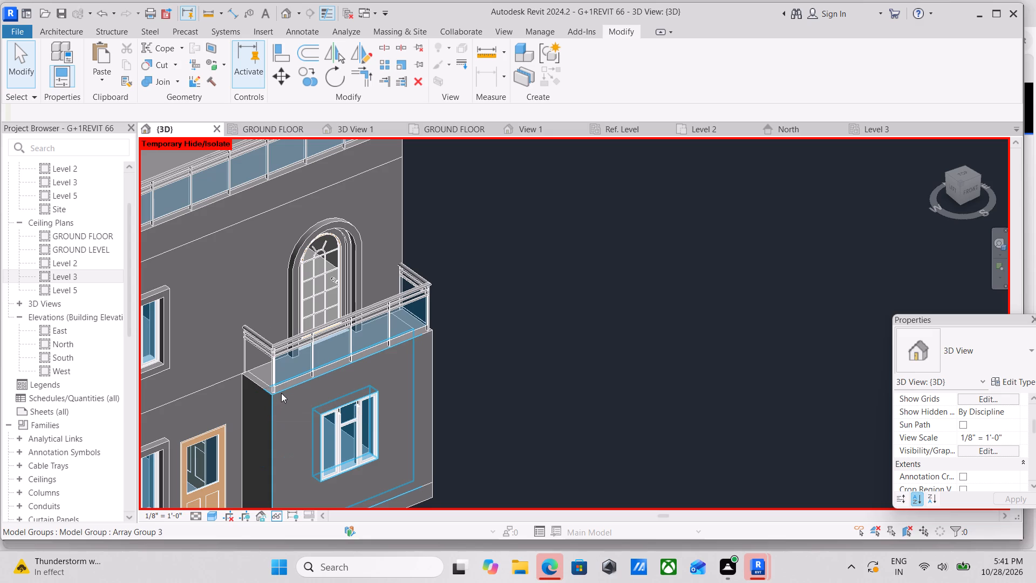
{"action": "middle_click_drag", "start_coordinate": [293, 386], "coordinate": [315, 430]}
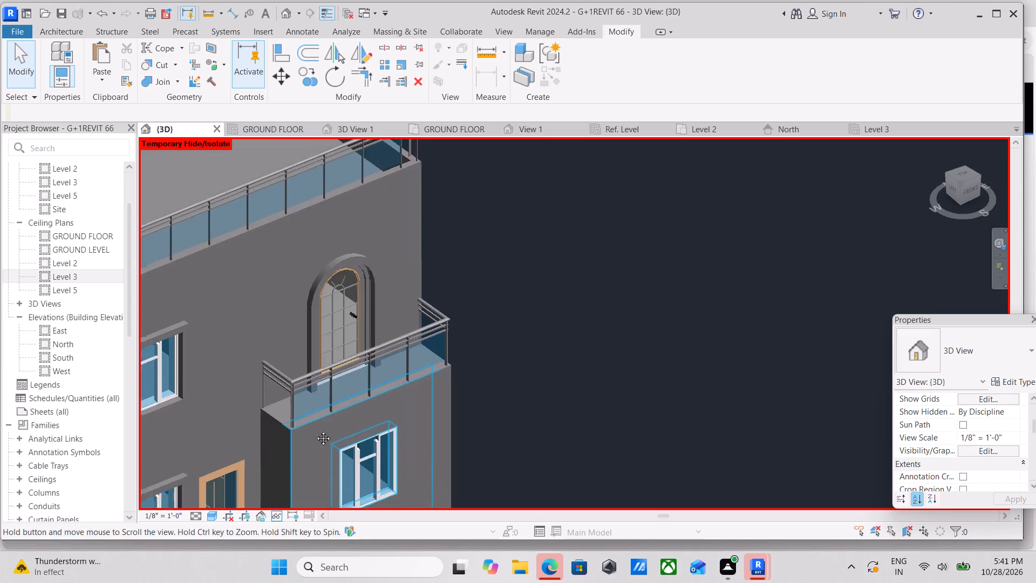
{"action": "middle_click_drag", "start_coordinate": [315, 430], "coordinate": [318, 436]}
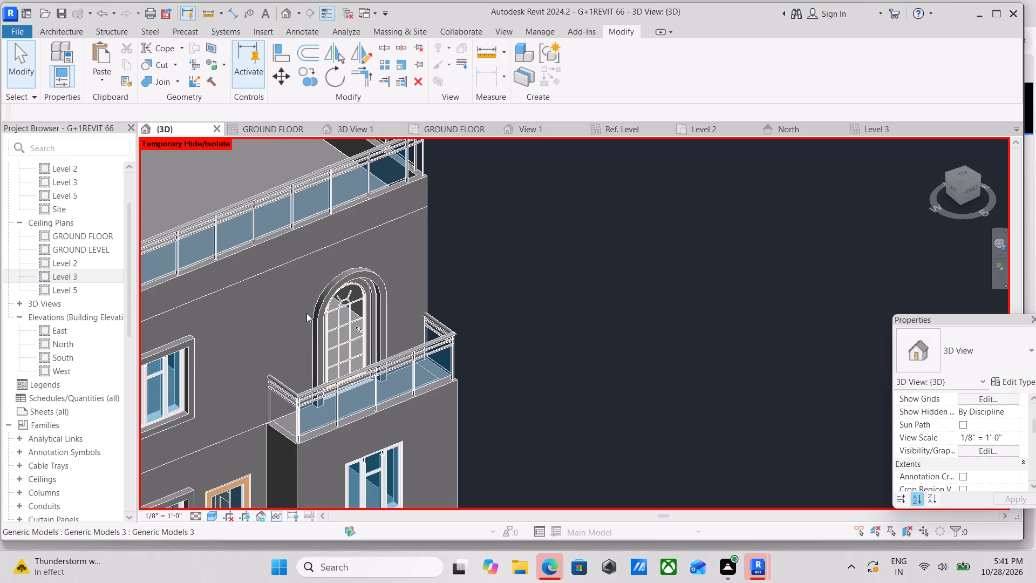
{"action": "scroll", "coordinate": [319, 295], "scroll_direction": "down", "scroll_amount": 1}
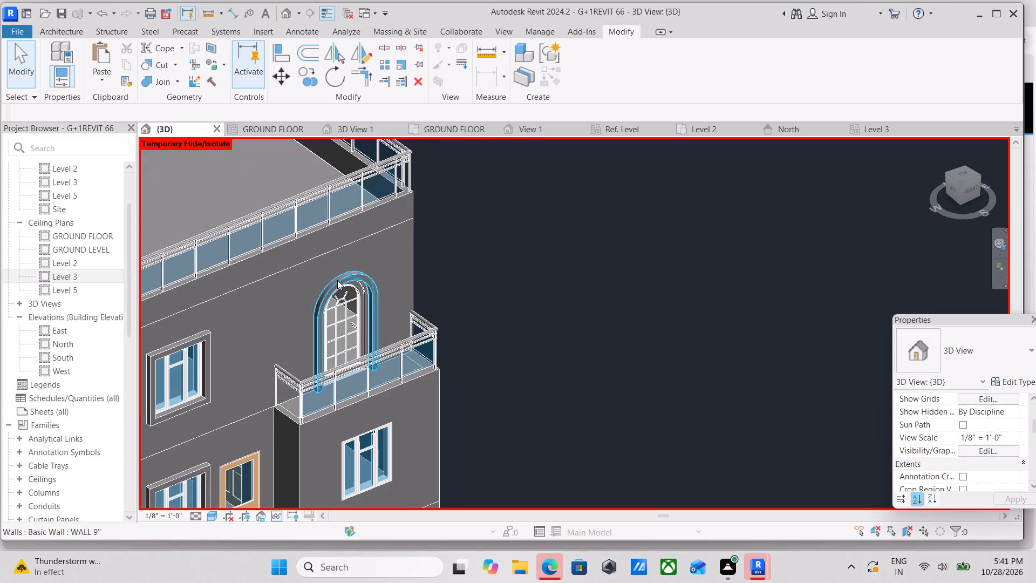
{"action": "scroll", "coordinate": [337, 280], "scroll_direction": "down", "scroll_amount": 1}
{"action": "scroll", "coordinate": [290, 290], "scroll_direction": "down", "scroll_amount": 1}
{"action": "middle_click_drag", "start_coordinate": [376, 301], "coordinate": [335, 311]}
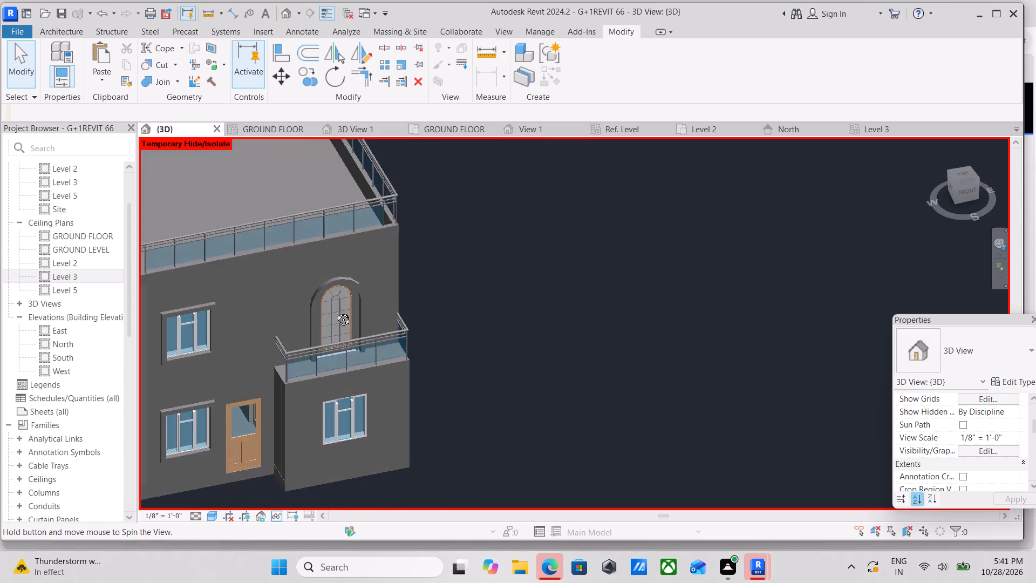
{"action": "middle_click_drag", "start_coordinate": [335, 311], "coordinate": [323, 281]}
{"action": "middle_click_drag", "start_coordinate": [280, 360], "coordinate": [270, 270]}
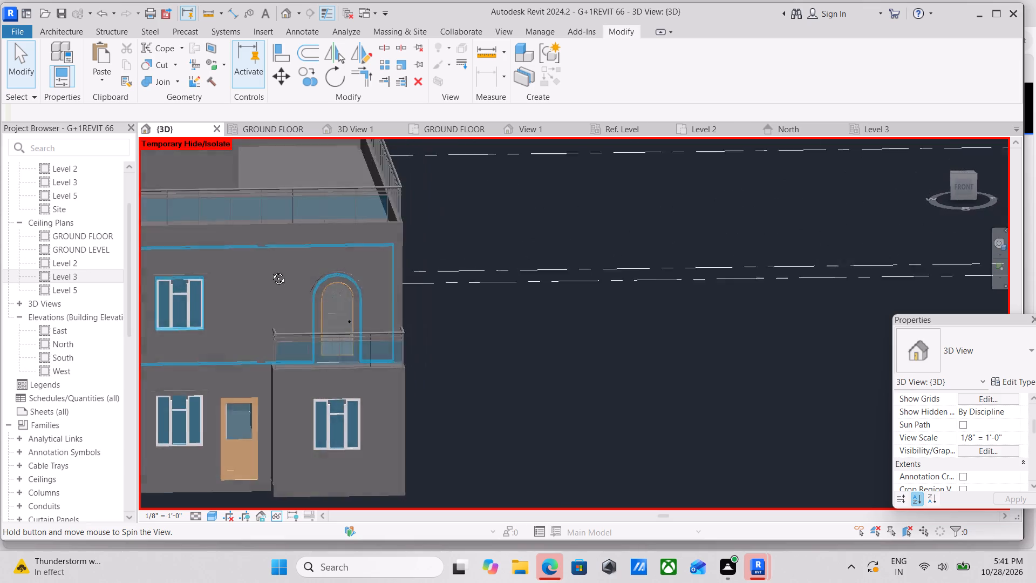
{"action": "middle_click_drag", "start_coordinate": [270, 270], "coordinate": [281, 315]}
{"action": "scroll", "coordinate": [269, 315], "scroll_direction": "down", "scroll_amount": 2}
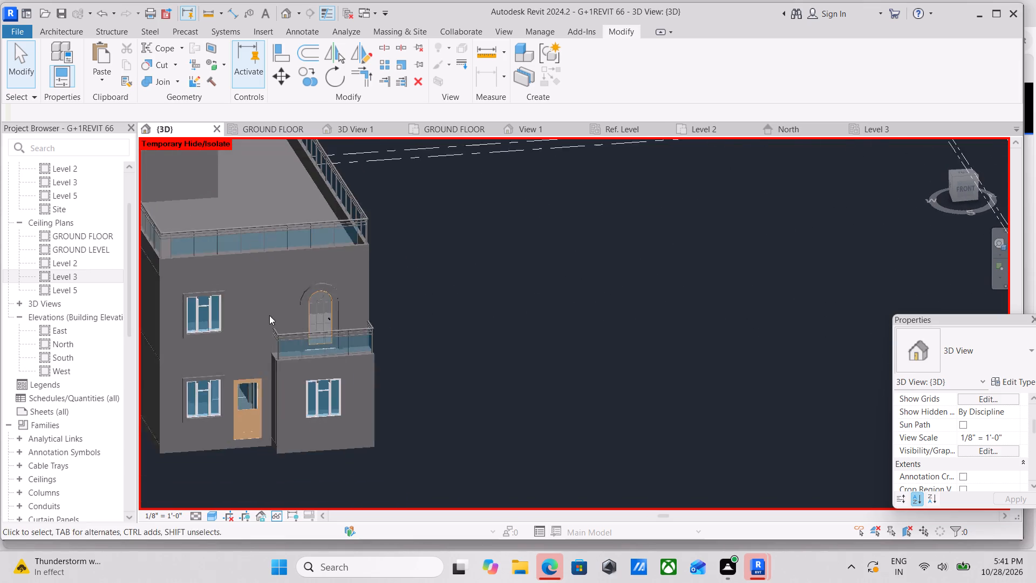
{"action": "middle_click_drag", "start_coordinate": [269, 315], "coordinate": [469, 315]}
{"action": "middle_click_drag", "start_coordinate": [465, 318], "coordinate": [457, 291], "text": "shift"}
{"action": "scroll", "coordinate": [457, 291], "scroll_direction": "up", "scroll_amount": 2}
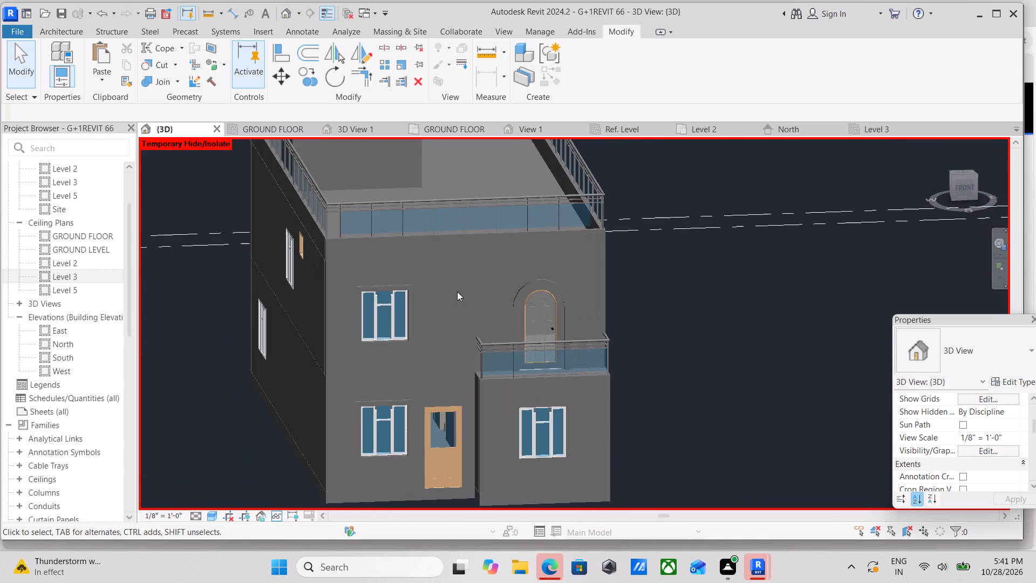
{"action": "scroll", "coordinate": [478, 256], "scroll_direction": "up", "scroll_amount": 1}
{"action": "middle_click_drag", "start_coordinate": [478, 256], "coordinate": [462, 324]}
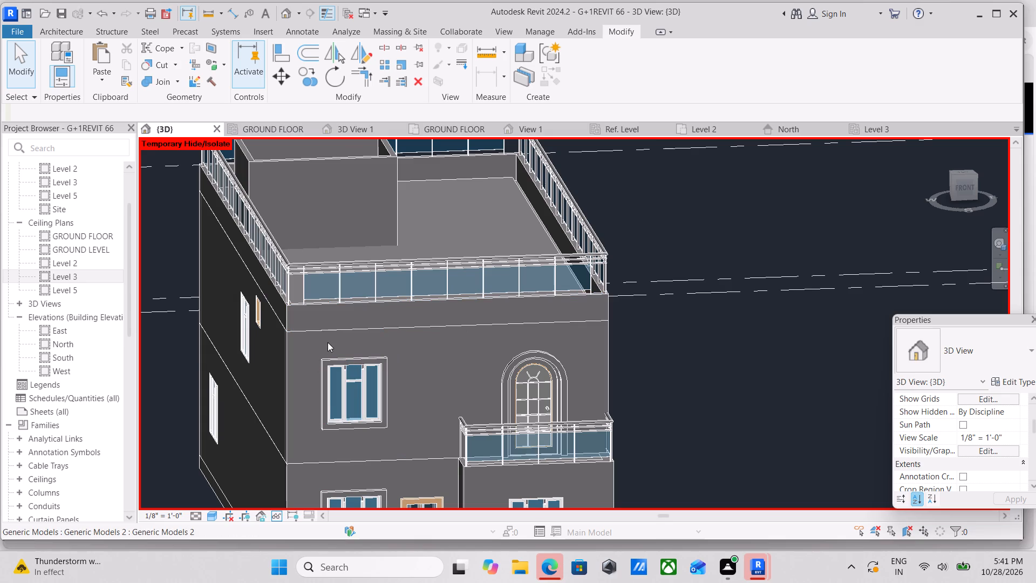
{"action": "scroll", "coordinate": [351, 320], "scroll_direction": "up", "scroll_amount": 1}
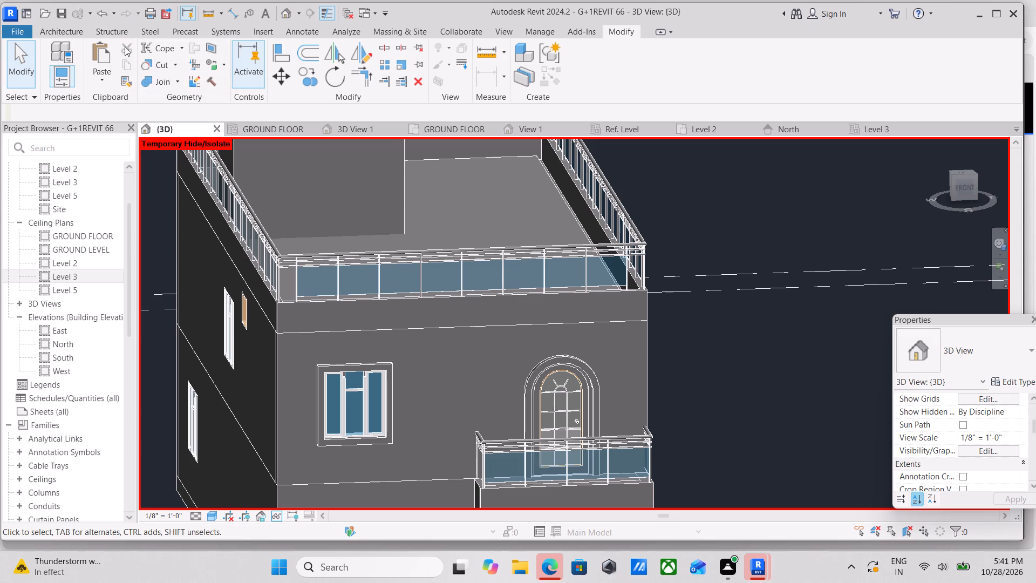
Start a new in-place model in the Generic Models category with the default name, dismissing the save reminder.
{"action": "left_click", "coordinate": [58, 29]}
{"action": "left_click", "coordinate": [171, 78]}
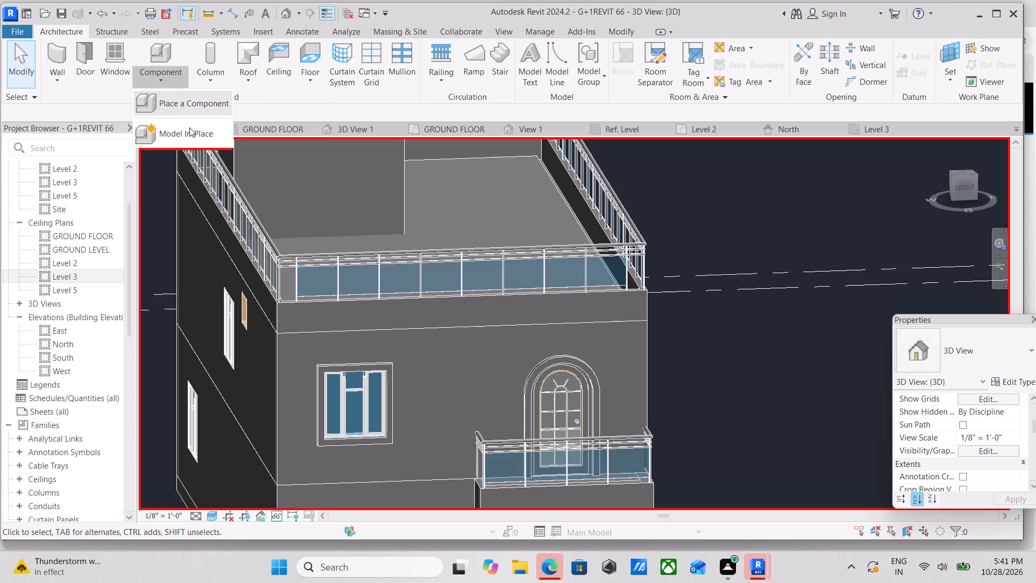
{"action": "left_click", "coordinate": [192, 138]}
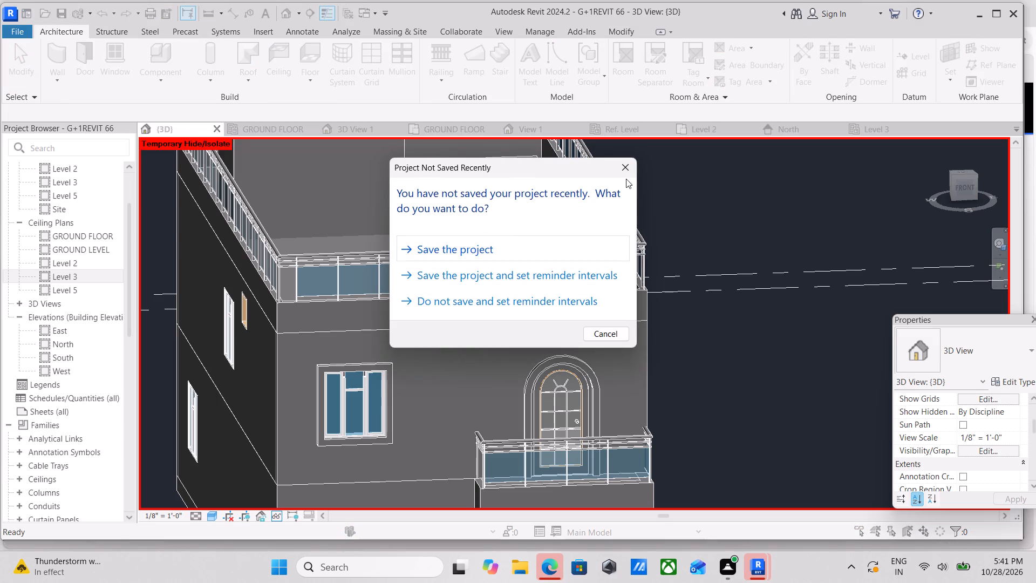
{"action": "left_click", "coordinate": [626, 175]}
{"action": "scroll", "coordinate": [519, 282], "scroll_direction": "down", "scroll_amount": 2}
{"action": "scroll", "coordinate": [437, 253], "scroll_direction": "down", "scroll_amount": 1}
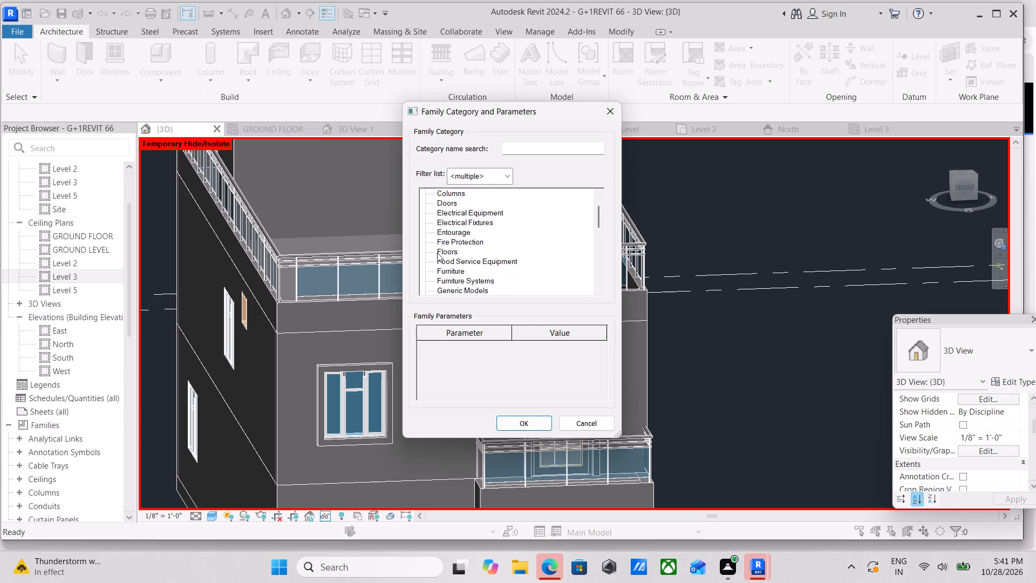
{"action": "scroll", "coordinate": [437, 253], "scroll_direction": "down", "scroll_amount": 3}
{"action": "left_click", "coordinate": [467, 262]}
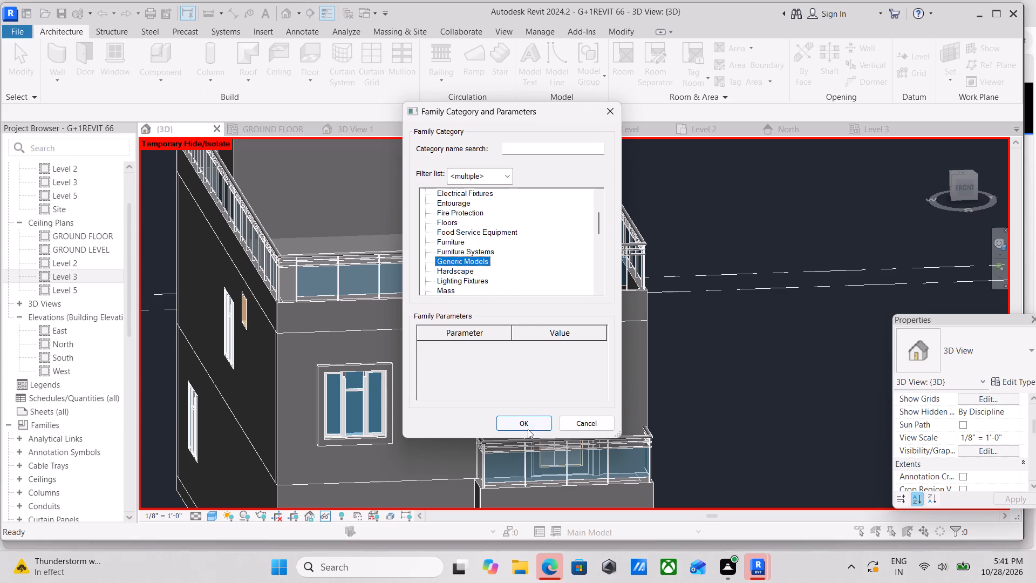
{"action": "left_click", "coordinate": [528, 429]}
{"action": "left_click", "coordinate": [515, 300]}
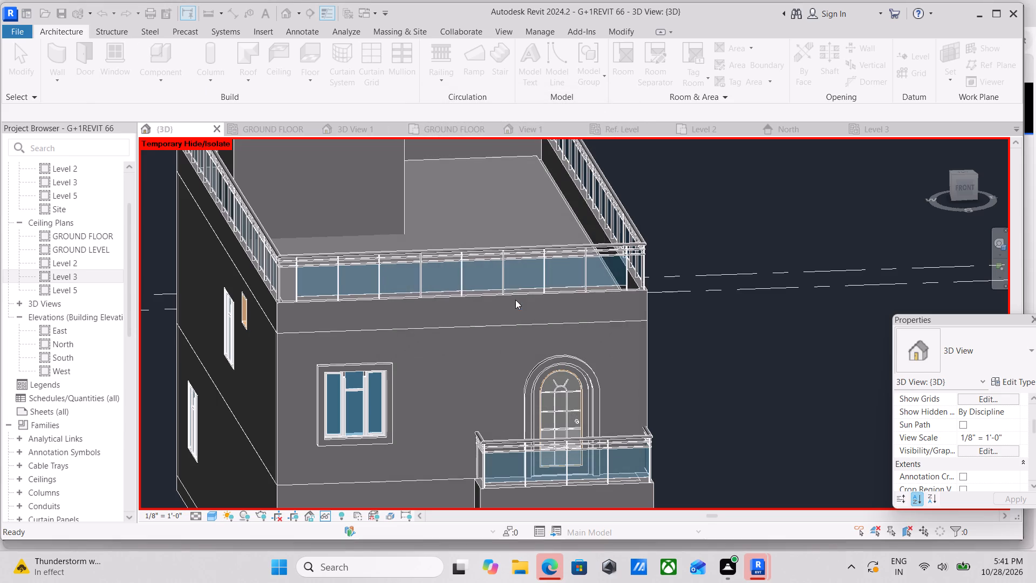
Set the work plane by picking the front face of the wall band between the roof railing and the upper window.
{"action": "scroll", "coordinate": [309, 344], "scroll_direction": "up", "scroll_amount": 6}
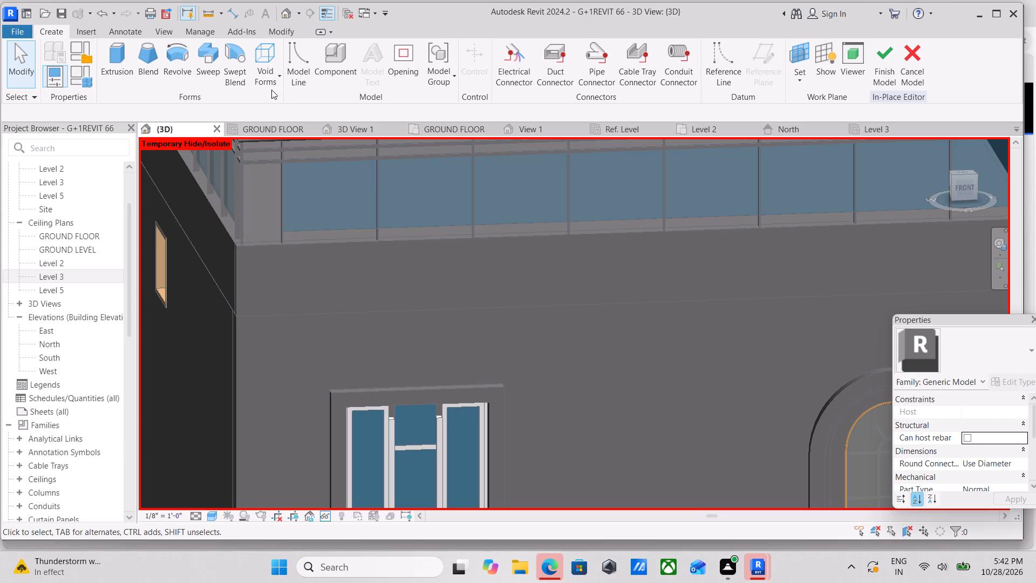
{"action": "left_click", "coordinate": [799, 80]}
{"action": "left_click", "coordinate": [813, 134]}
{"action": "scroll", "coordinate": [249, 325], "scroll_direction": "down", "scroll_amount": 2}
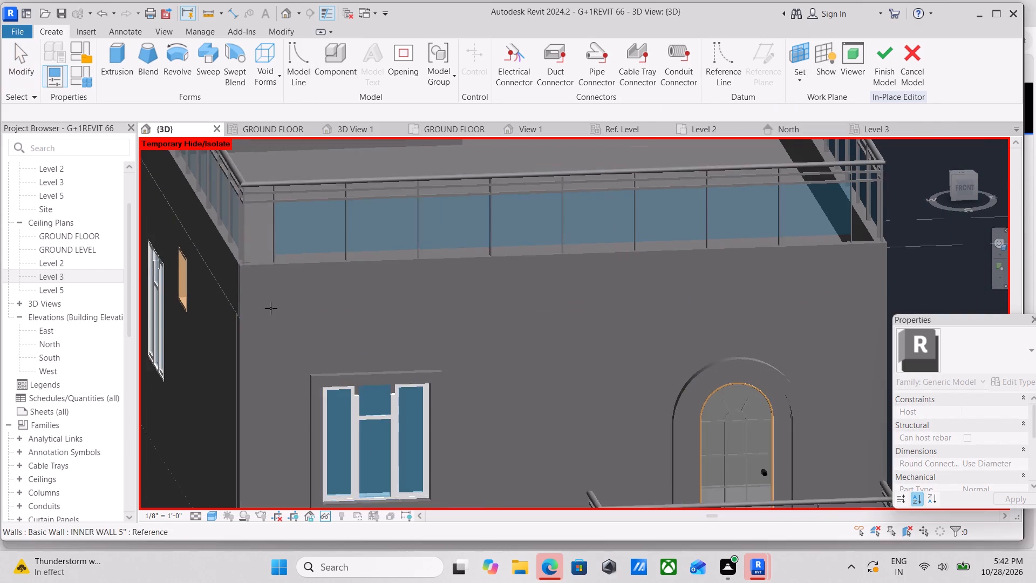
{"action": "scroll", "coordinate": [271, 308], "scroll_direction": "down", "scroll_amount": 1}
{"action": "scroll", "coordinate": [268, 309], "scroll_direction": "up", "scroll_amount": 4}
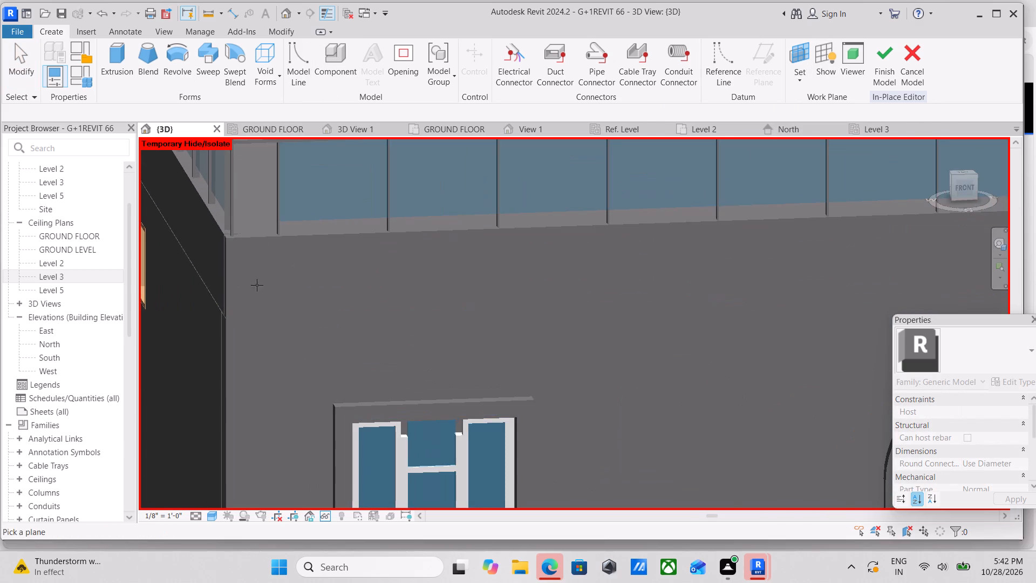
{"action": "scroll", "coordinate": [233, 368], "scroll_direction": "up", "scroll_amount": 2}
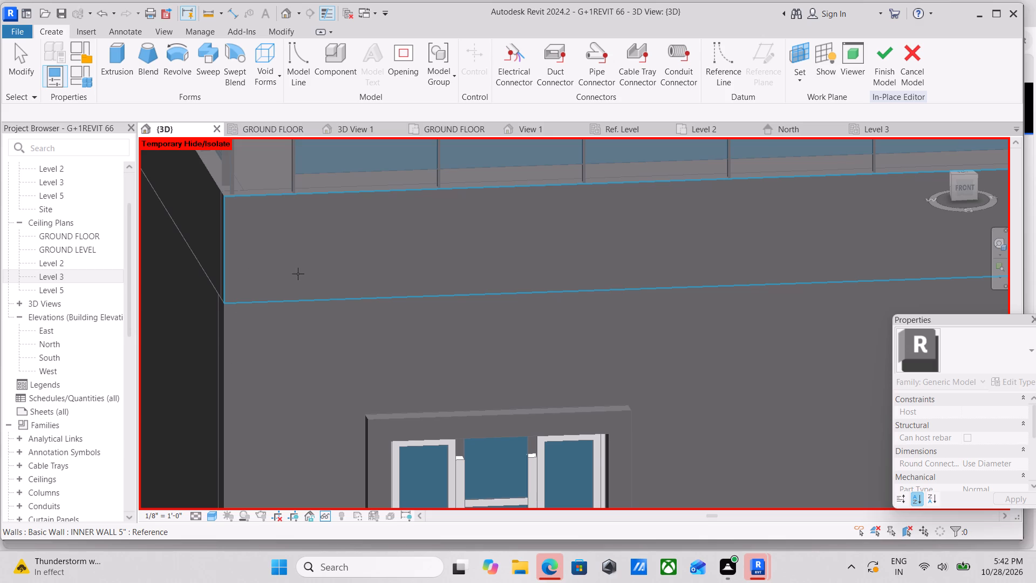
{"action": "scroll", "coordinate": [346, 282], "scroll_direction": "down", "scroll_amount": 2}
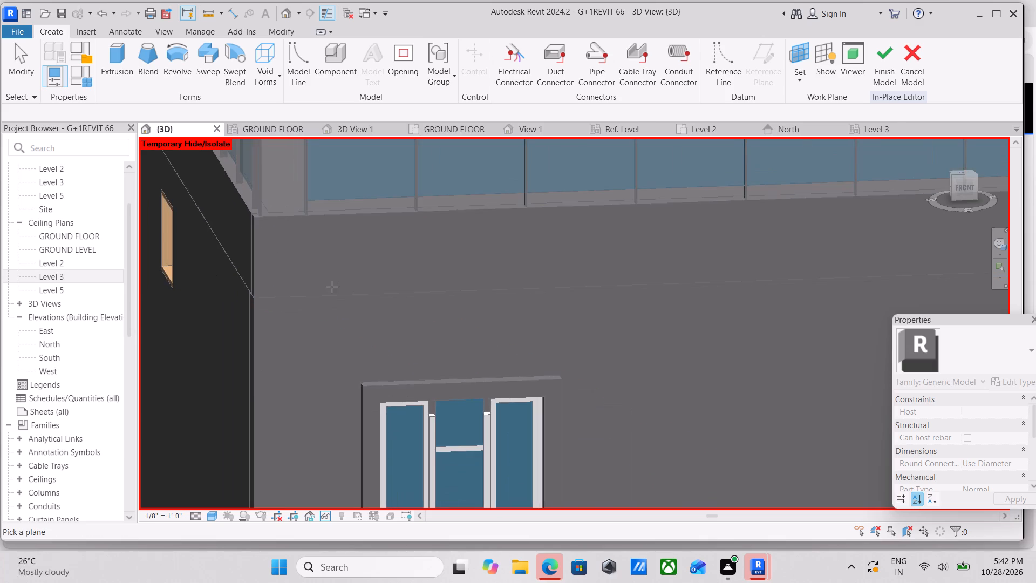
{"action": "middle_click_drag", "start_coordinate": [332, 287], "coordinate": [365, 330], "text": "shift"}
{"action": "scroll", "coordinate": [383, 401], "scroll_direction": "up", "scroll_amount": 2}
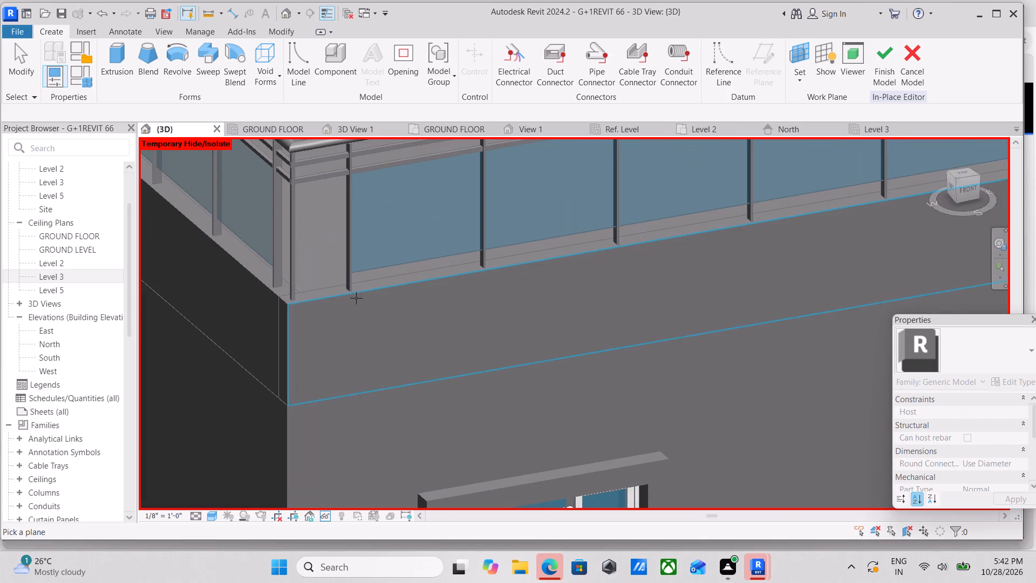
{"action": "left_click", "coordinate": [350, 299]}
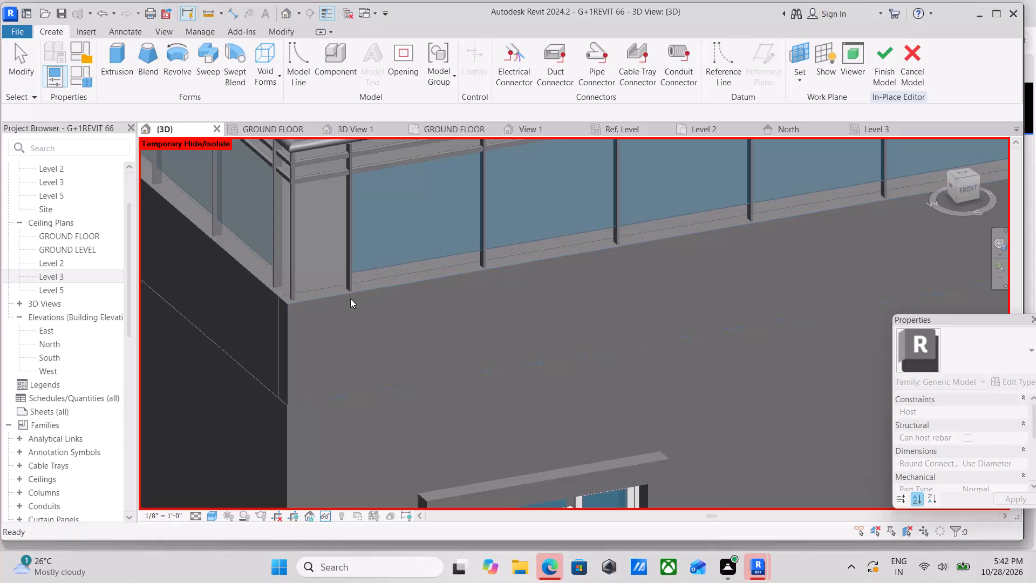
{"action": "middle_click_drag", "start_coordinate": [452, 365], "coordinate": [343, 324]}
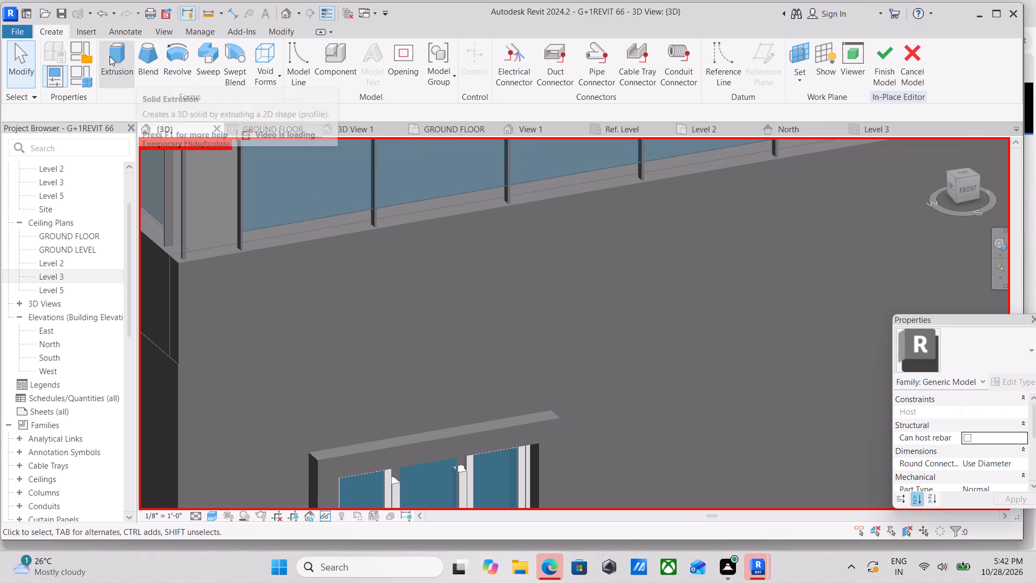
Start an extrusion and sketch a rectangle about 23' 11" by 3' across the full wall band below the roof railing.
{"action": "left_click", "coordinate": [110, 55]}
{"action": "scroll", "coordinate": [335, 361], "scroll_direction": "down", "scroll_amount": 1}
{"action": "middle_click_drag", "start_coordinate": [331, 345], "coordinate": [347, 273]}
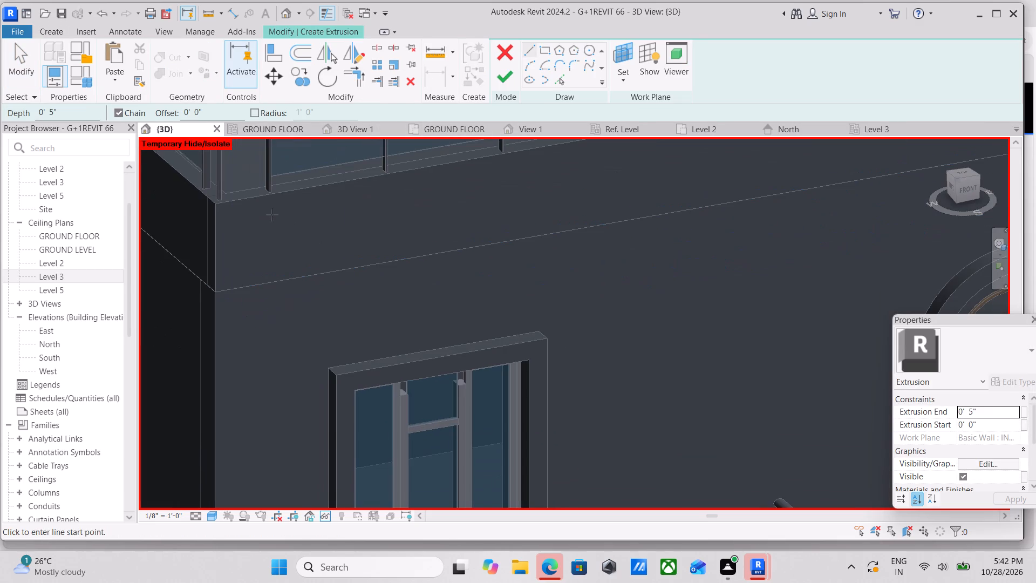
{"action": "left_click", "coordinate": [215, 204]}
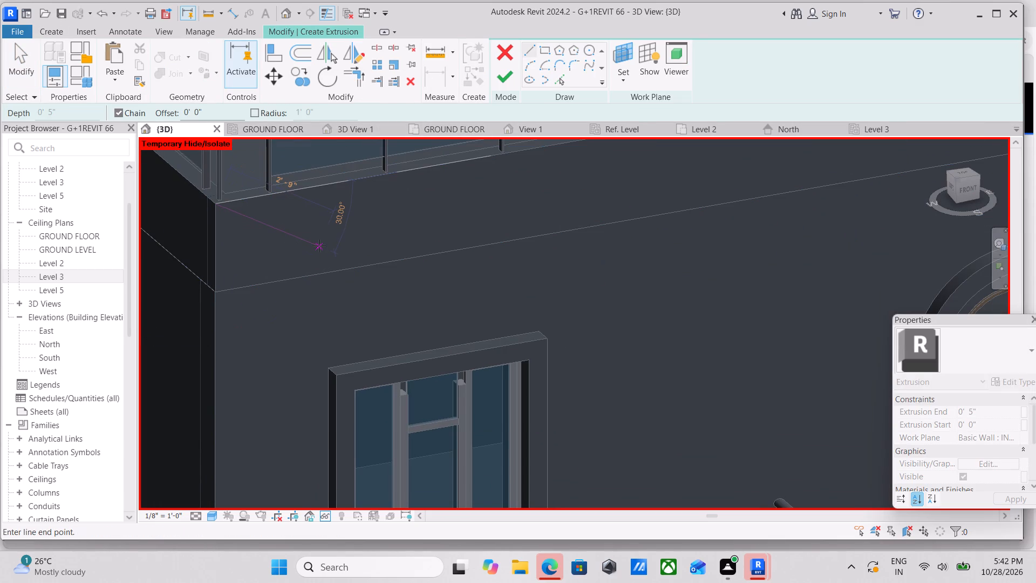
{"action": "key", "text": "Escape"}
{"action": "left_click", "coordinate": [546, 52]}
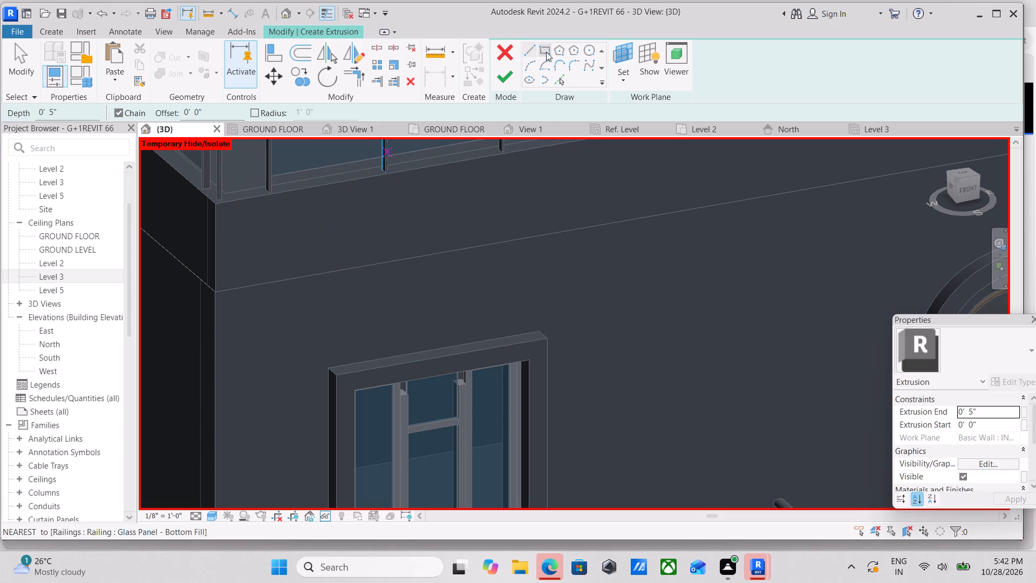
{"action": "left_click", "coordinate": [218, 205]}
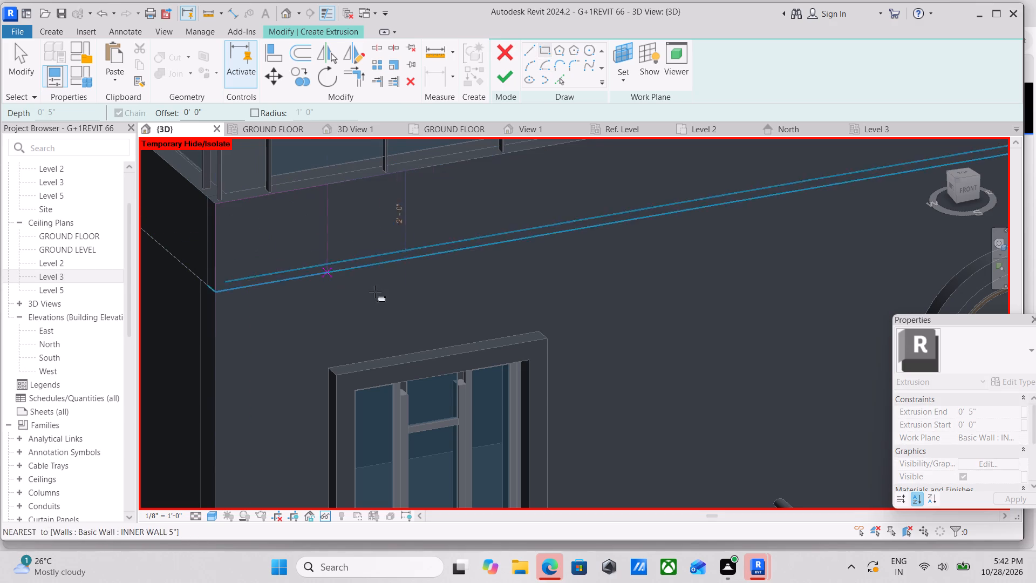
{"action": "middle_click_drag", "start_coordinate": [576, 234], "coordinate": [349, 280]}
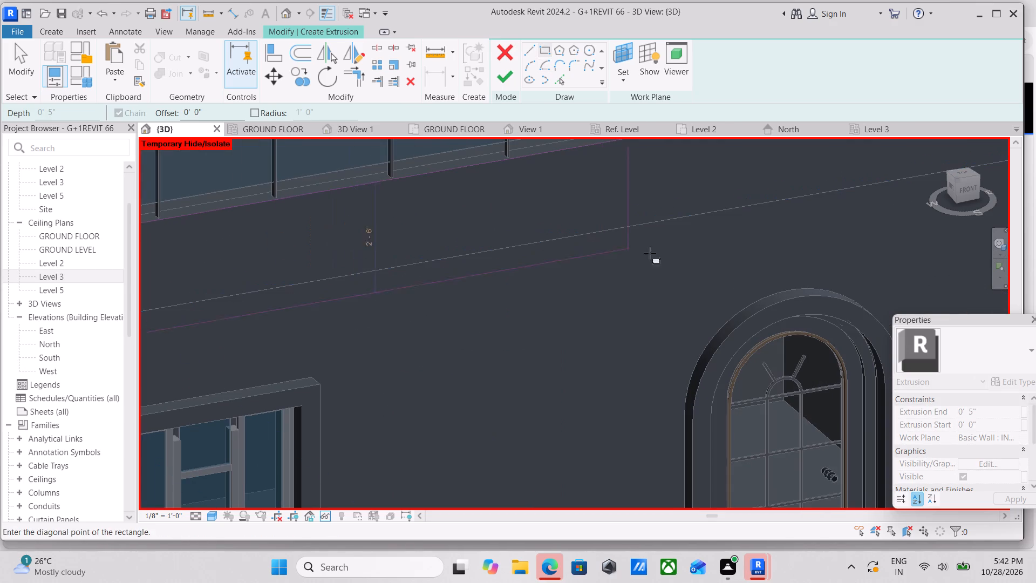
{"action": "scroll", "coordinate": [734, 260], "scroll_direction": "down", "scroll_amount": 1}
{"action": "middle_click_drag", "start_coordinate": [734, 260], "coordinate": [626, 263]}
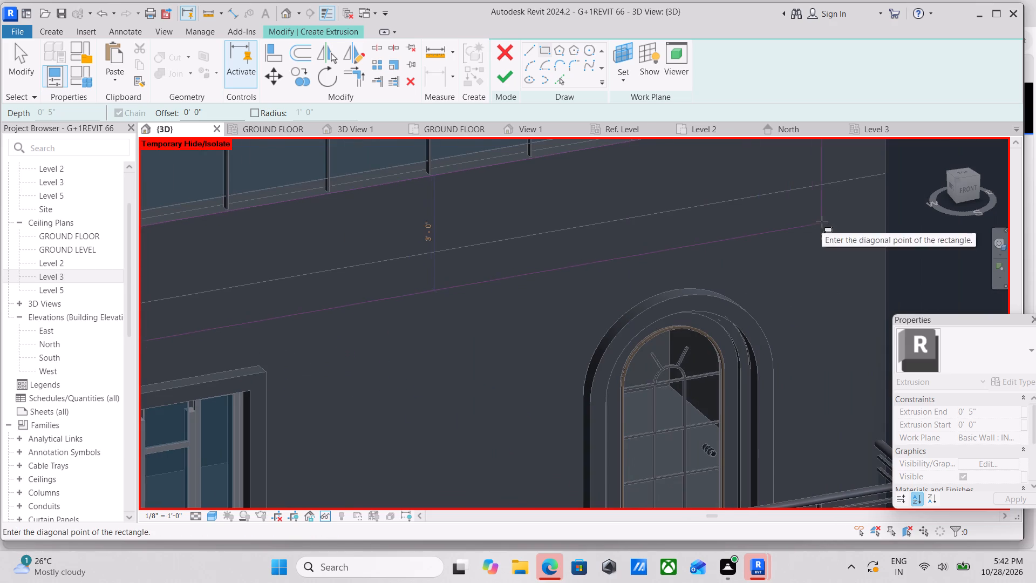
{"action": "middle_click_drag", "start_coordinate": [822, 222], "coordinate": [672, 284]}
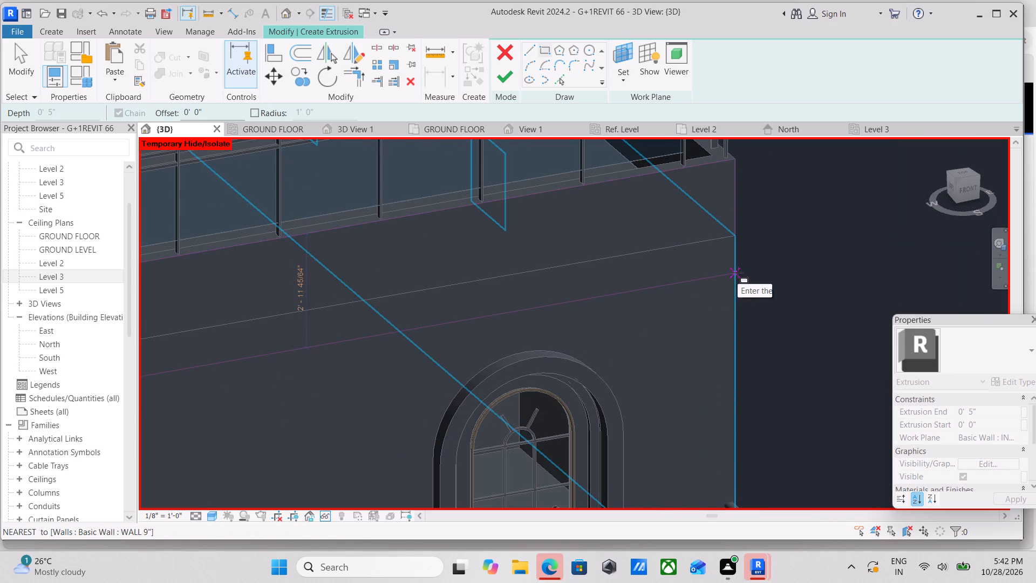
{"action": "left_click", "coordinate": [738, 273]}
{"action": "scroll", "coordinate": [514, 275], "scroll_direction": "down", "scroll_amount": 2}
{"action": "middle_click_drag", "start_coordinate": [514, 275], "coordinate": [685, 198]}
{"action": "scroll", "coordinate": [388, 300], "scroll_direction": "down", "scroll_amount": 2}
{"action": "middle_click_drag", "start_coordinate": [392, 299], "coordinate": [479, 254]}
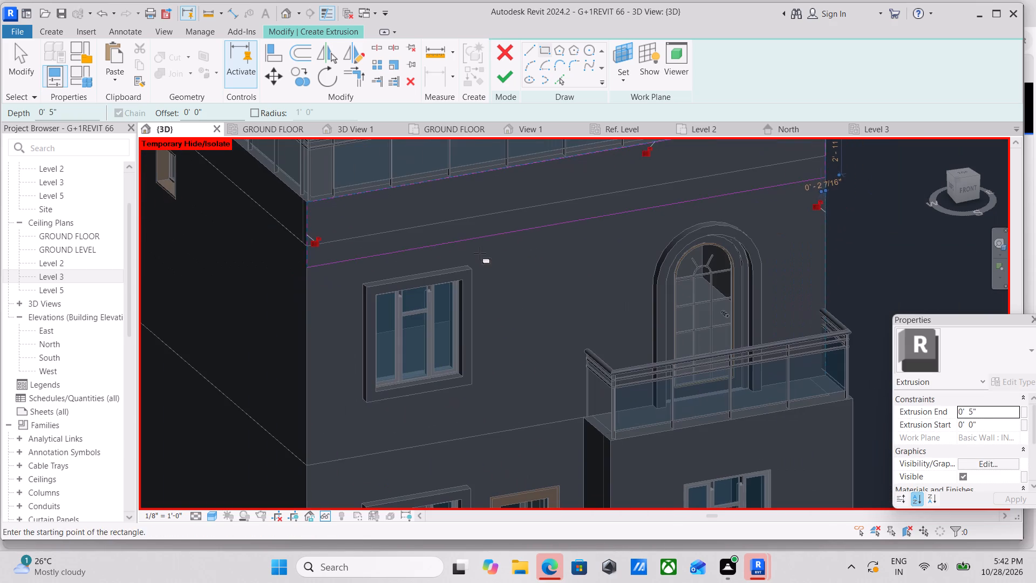
{"action": "key", "text": "Escape"}
{"action": "key", "text": "Escape"}
{"action": "key", "text": "Escape"}
Delete the rectangle's vertical sketch line at the left corner of the front wall.
{"action": "scroll", "coordinate": [306, 230], "scroll_direction": "up", "scroll_amount": 2}
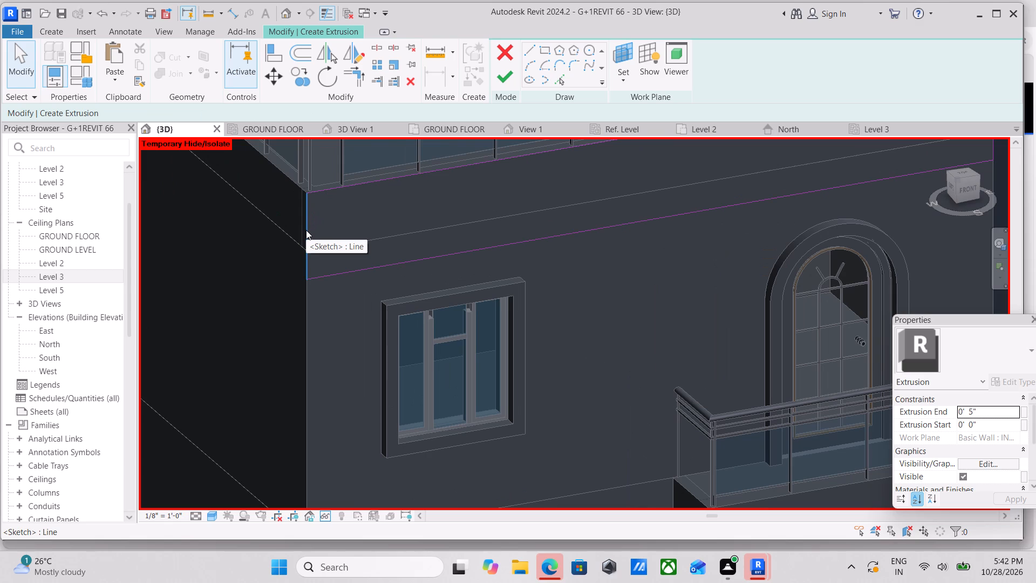
{"action": "scroll", "coordinate": [306, 230], "scroll_direction": "down", "scroll_amount": 1}
{"action": "middle_click_drag", "start_coordinate": [417, 311], "coordinate": [314, 259], "text": "shift"}
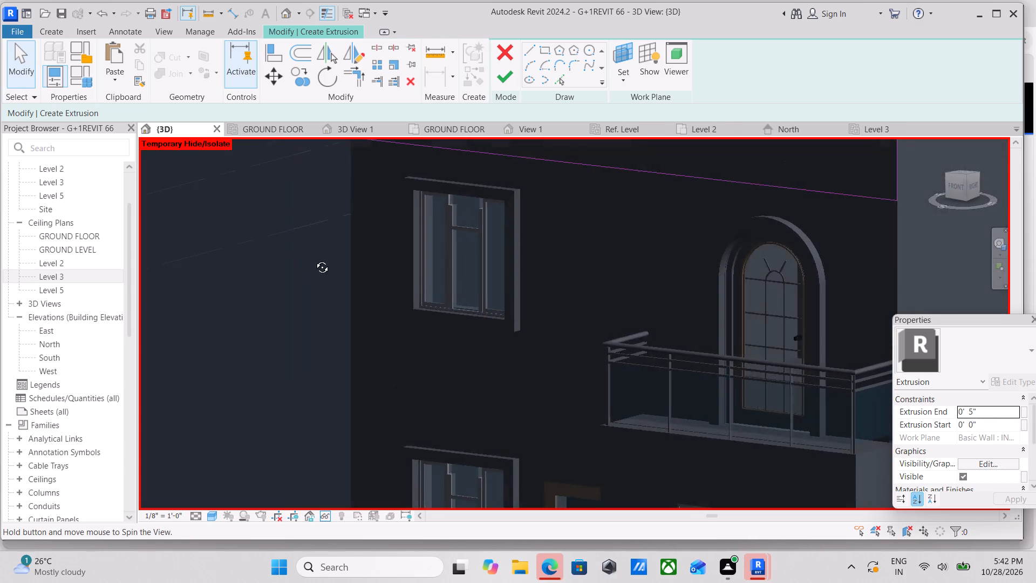
{"action": "middle_click_drag", "start_coordinate": [314, 259], "coordinate": [440, 346], "text": "shift"}
{"action": "scroll", "coordinate": [344, 264], "scroll_direction": "up", "scroll_amount": 3}
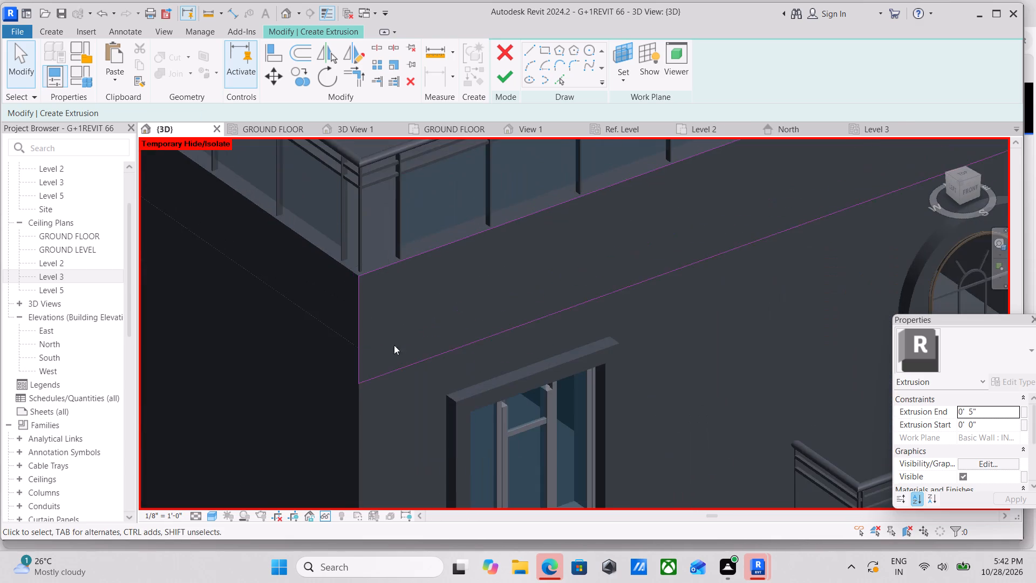
{"action": "scroll", "coordinate": [362, 337], "scroll_direction": "up", "scroll_amount": 1}
{"action": "scroll", "coordinate": [387, 293], "scroll_direction": "down", "scroll_amount": 2}
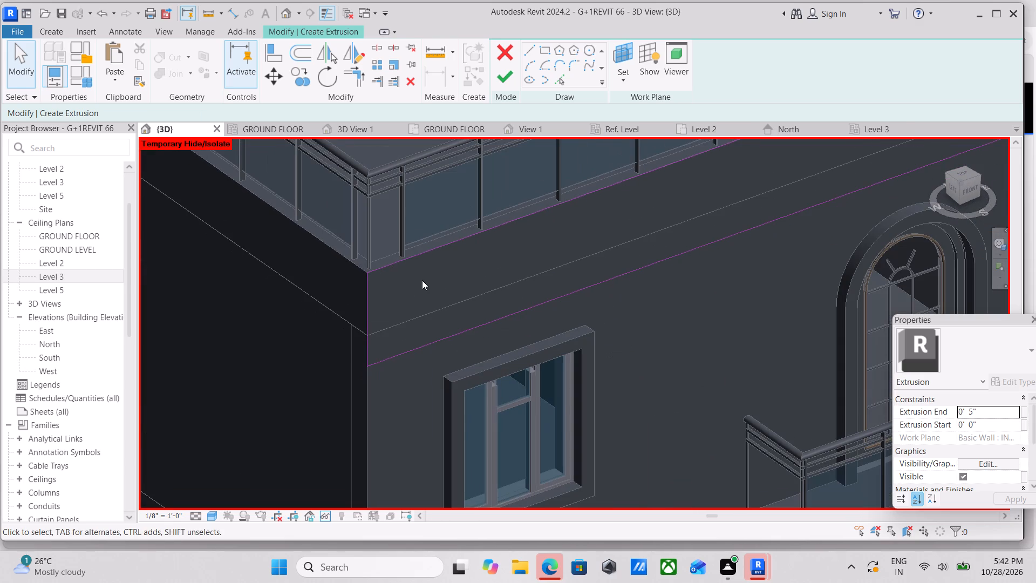
{"action": "middle_click_drag", "start_coordinate": [432, 281], "coordinate": [366, 269], "text": "shift"}
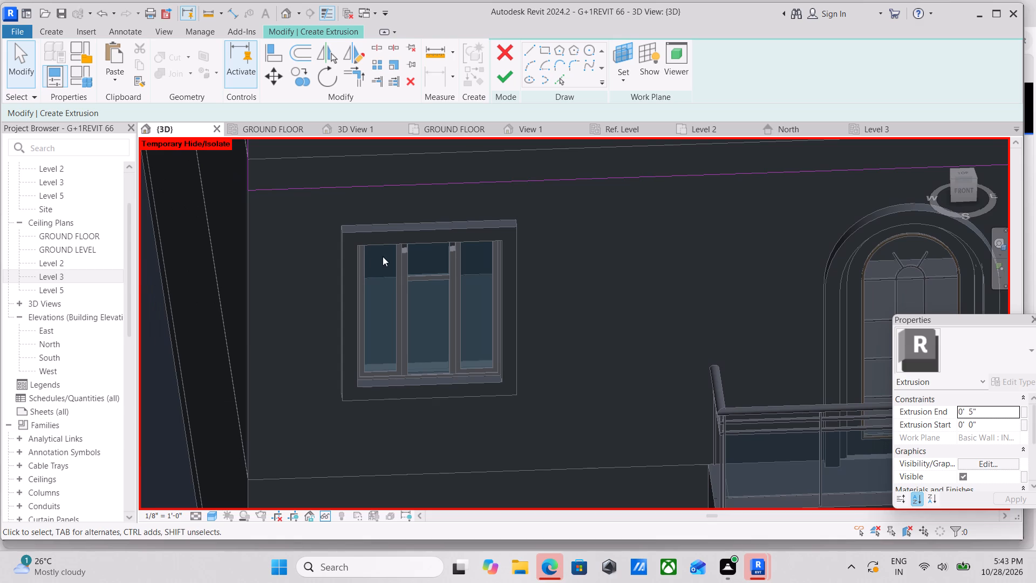
{"action": "middle_click_drag", "start_coordinate": [461, 260], "coordinate": [386, 337]}
{"action": "middle_click_drag", "start_coordinate": [200, 221], "coordinate": [263, 242]}
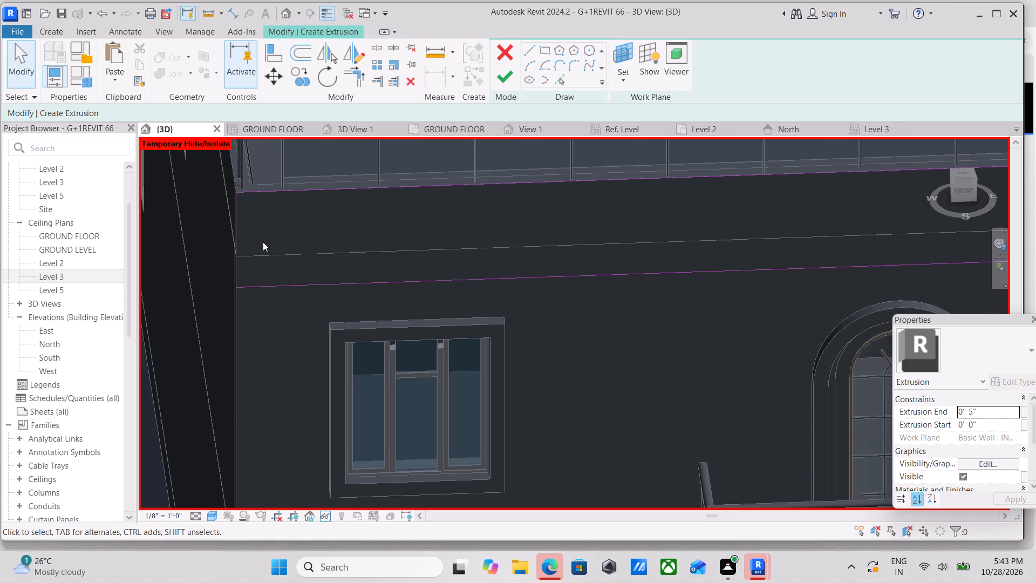
{"action": "left_click", "coordinate": [237, 219]}
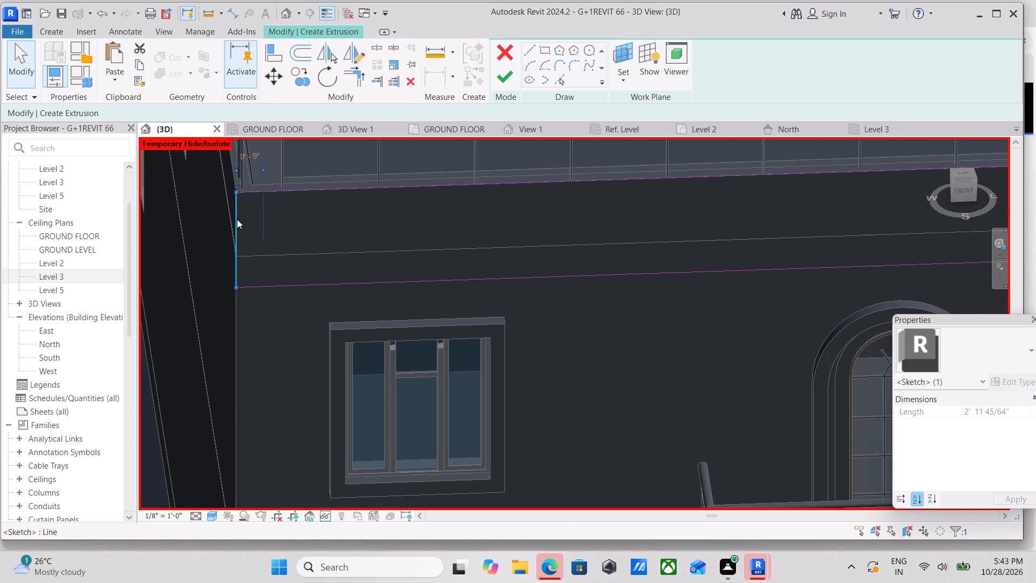
{"action": "right_click", "coordinate": [237, 219]}
{"action": "left_click", "coordinate": [290, 339]}
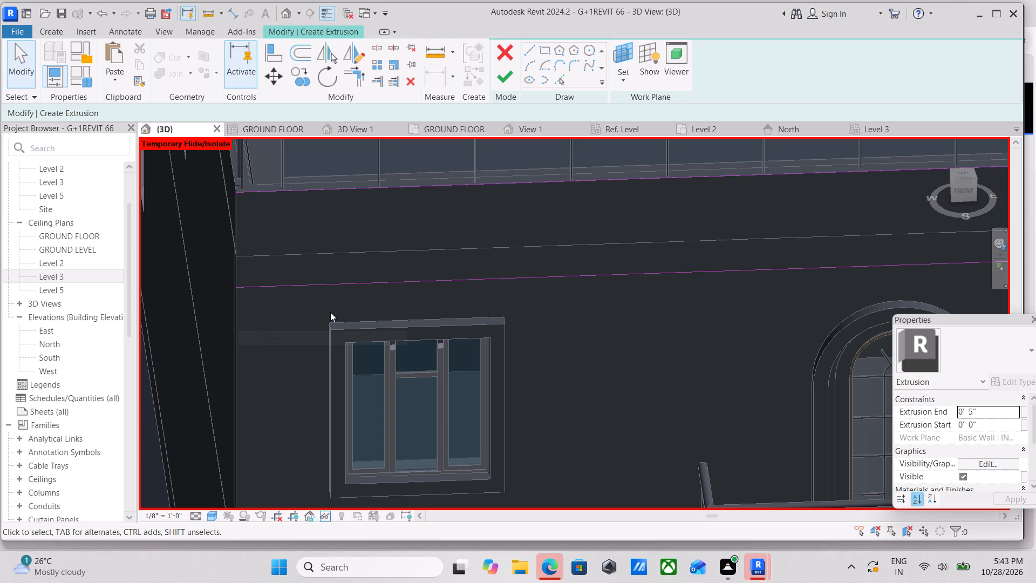
Shorten the top sketch line by moving its left endpoint about 2' inward from the wall corner.
{"action": "scroll", "coordinate": [283, 235], "scroll_direction": "down", "scroll_amount": 1}
{"action": "middle_click_drag", "start_coordinate": [283, 235], "coordinate": [264, 251]}
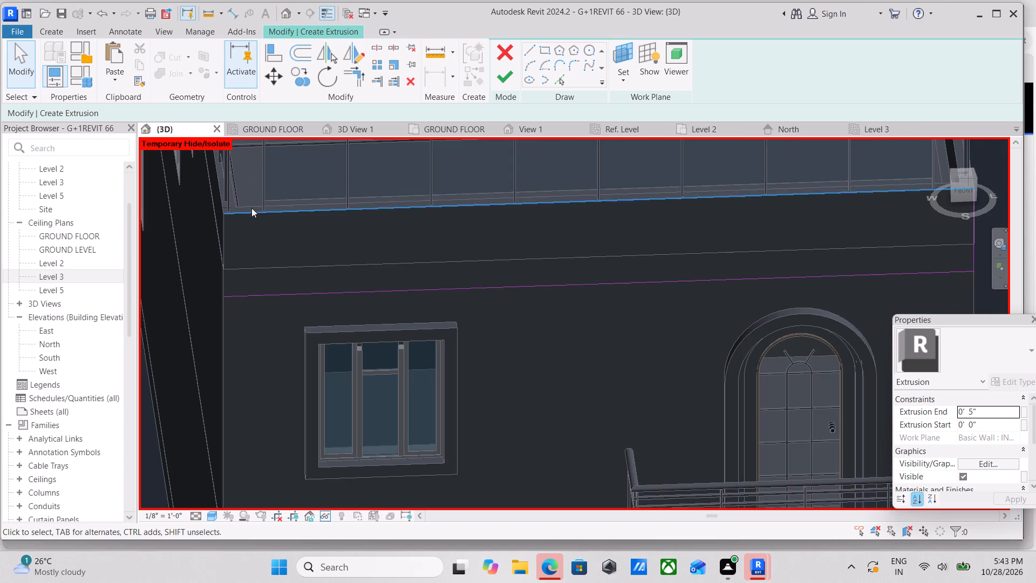
{"action": "scroll", "coordinate": [269, 294], "scroll_direction": "down", "scroll_amount": 3}
{"action": "middle_click_drag", "start_coordinate": [269, 294], "coordinate": [337, 254]}
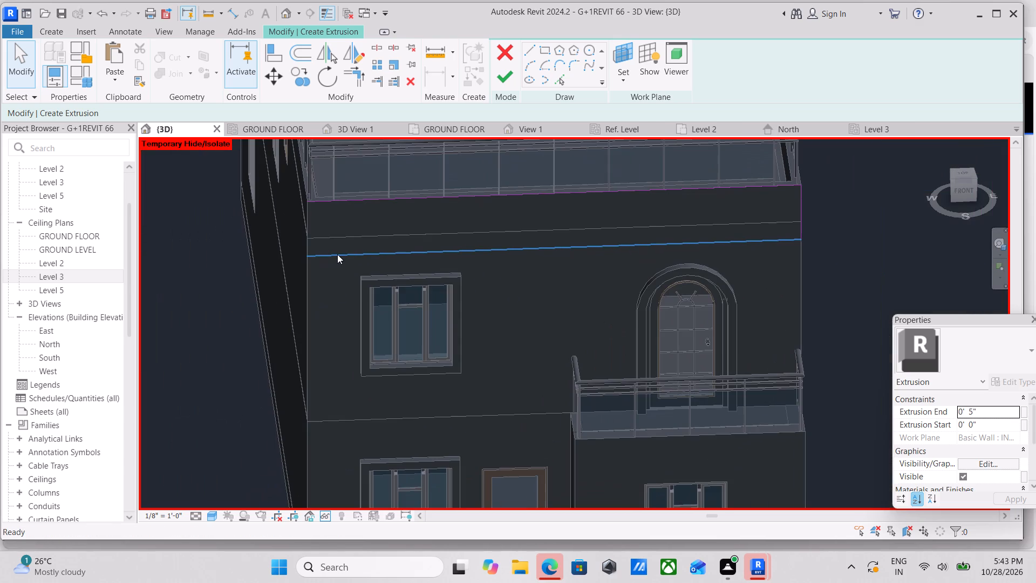
{"action": "scroll", "coordinate": [337, 234], "scroll_direction": "up", "scroll_amount": 2}
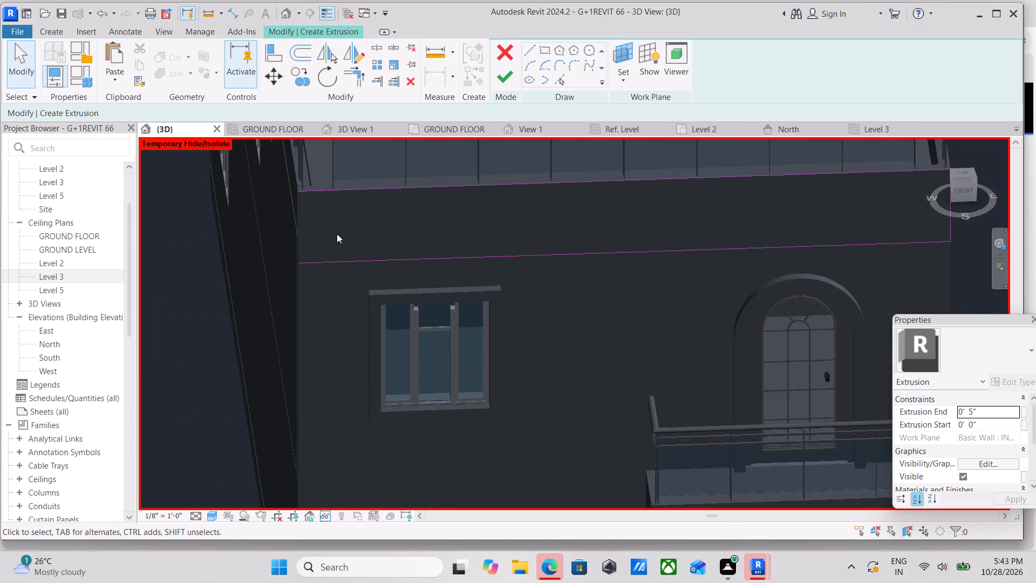
{"action": "scroll", "coordinate": [320, 211], "scroll_direction": "up", "scroll_amount": 2}
{"action": "middle_click_drag", "start_coordinate": [320, 211], "coordinate": [306, 259]}
{"action": "left_click", "coordinate": [290, 233]}
{"action": "scroll", "coordinate": [290, 233], "scroll_direction": "up", "scroll_amount": 1}
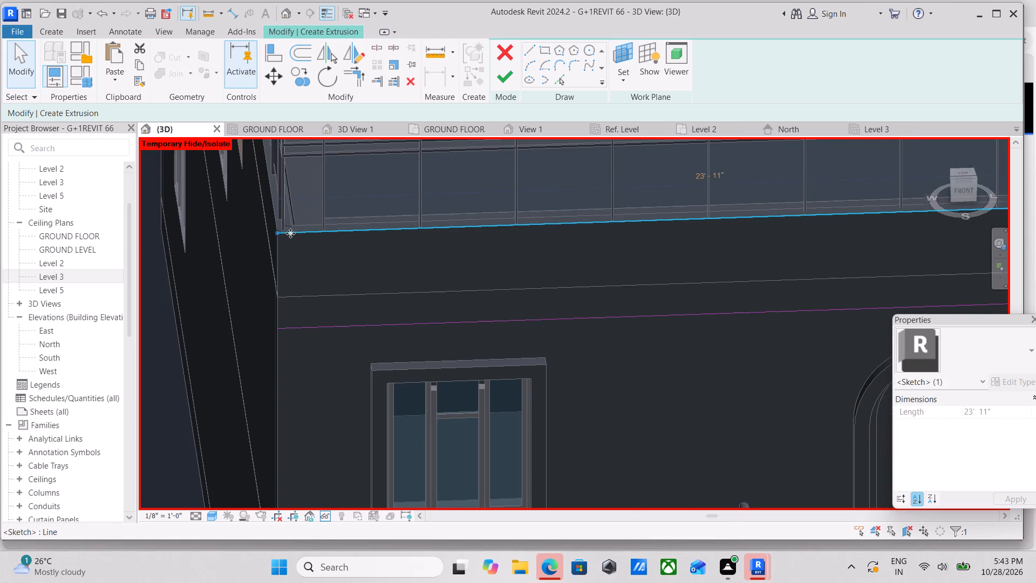
{"action": "scroll", "coordinate": [290, 233], "scroll_direction": "up", "scroll_amount": 4}
{"action": "left_click_drag", "start_coordinate": [265, 232], "coordinate": [338, 231]}
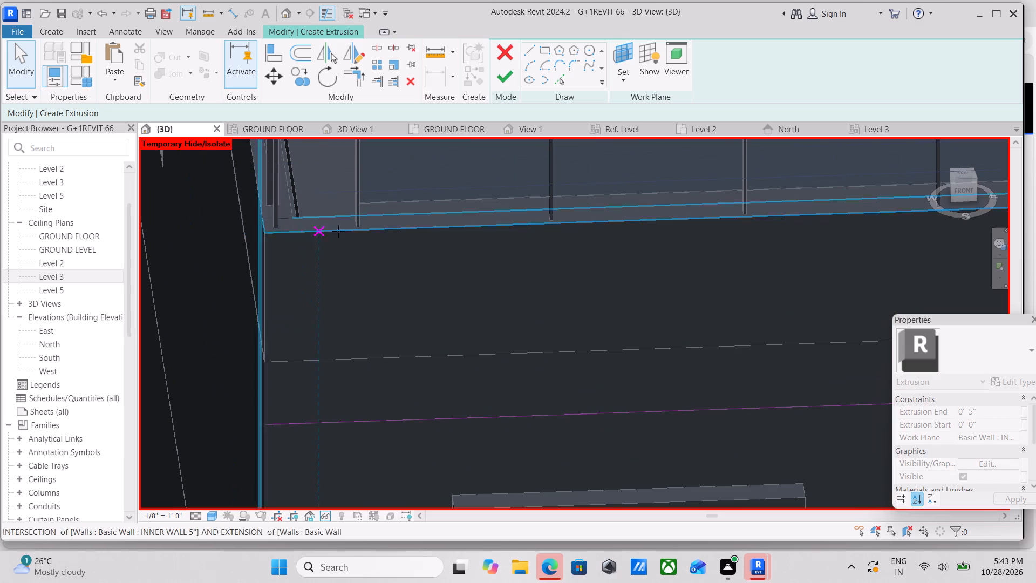
{"action": "left_click_drag", "start_coordinate": [338, 231], "coordinate": [357, 230]}
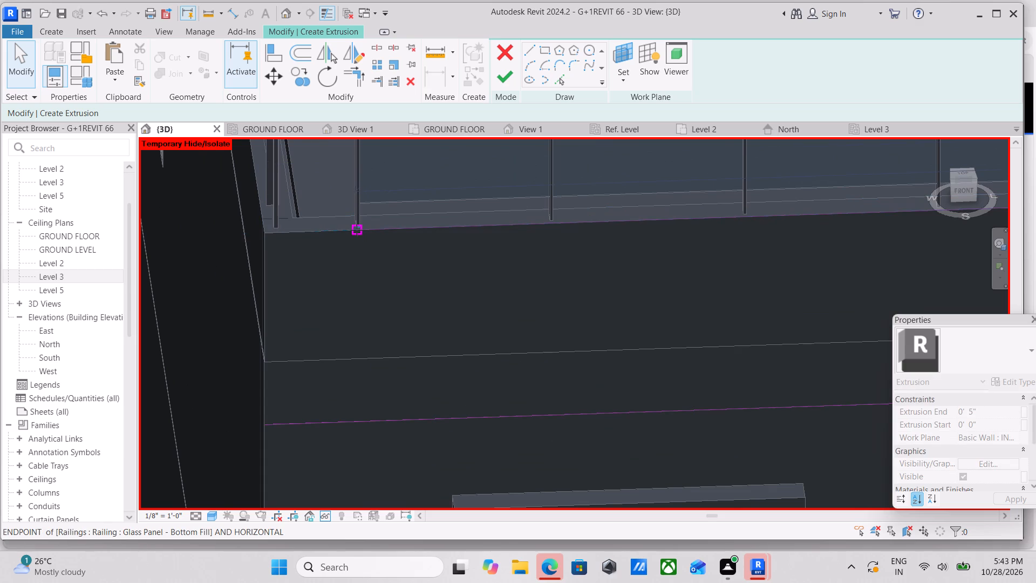
{"action": "left_click_drag", "start_coordinate": [357, 230], "coordinate": [406, 230]}
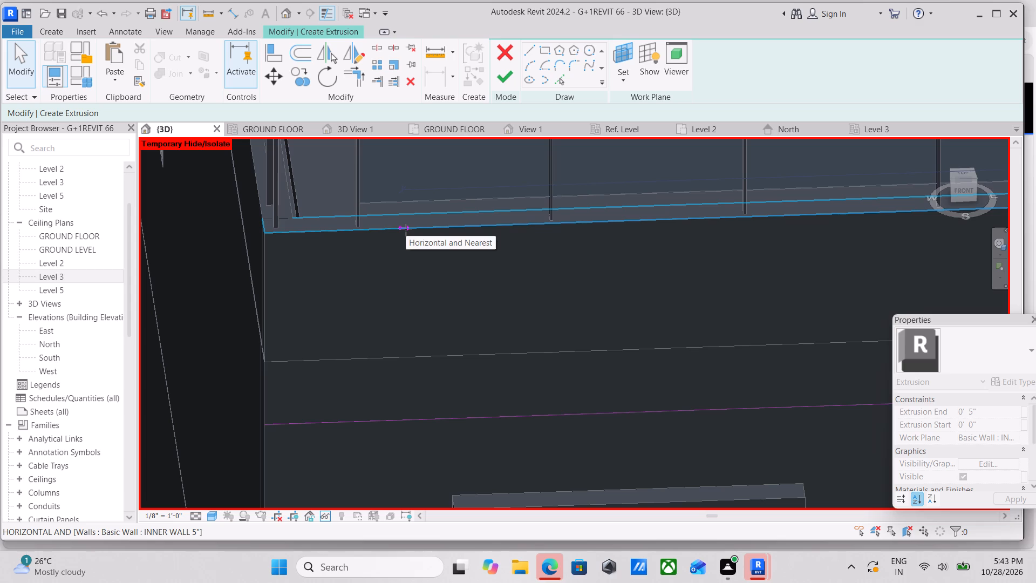
{"action": "left_click_drag", "start_coordinate": [406, 230], "coordinate": [421, 233]}
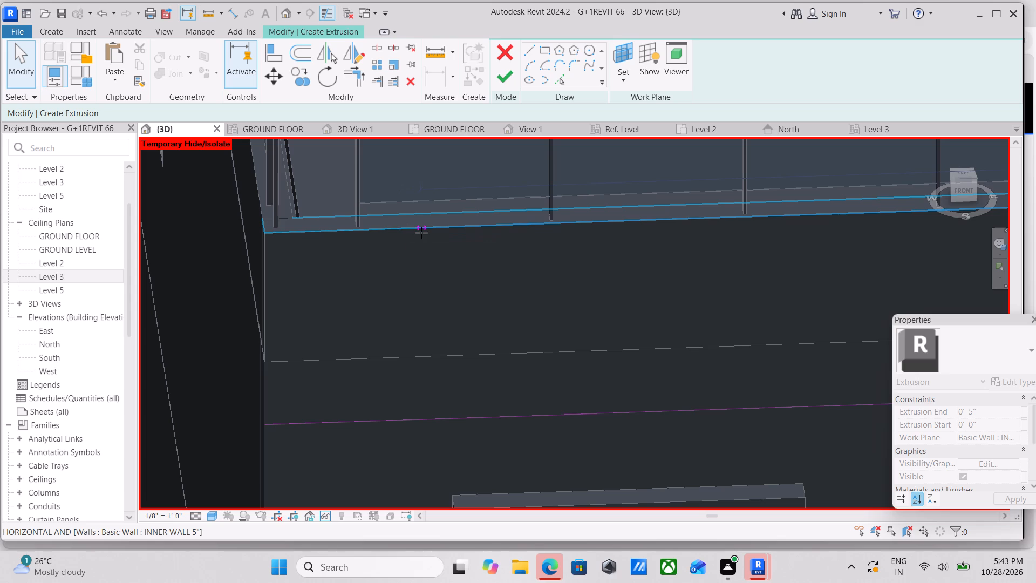
{"action": "left_click_drag", "start_coordinate": [421, 233], "coordinate": [407, 233]}
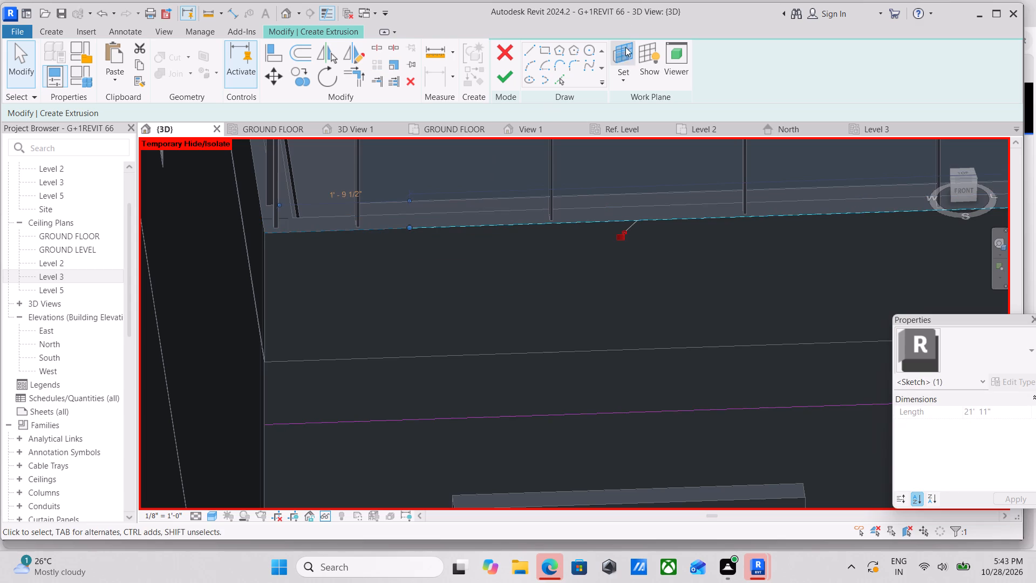
{"action": "key", "text": "Escape"}
Draw a 1' line down from the shortened top line's end, continuing with a horizontal line about 21' long toward the right wall edge.
{"action": "left_click", "coordinate": [524, 50]}
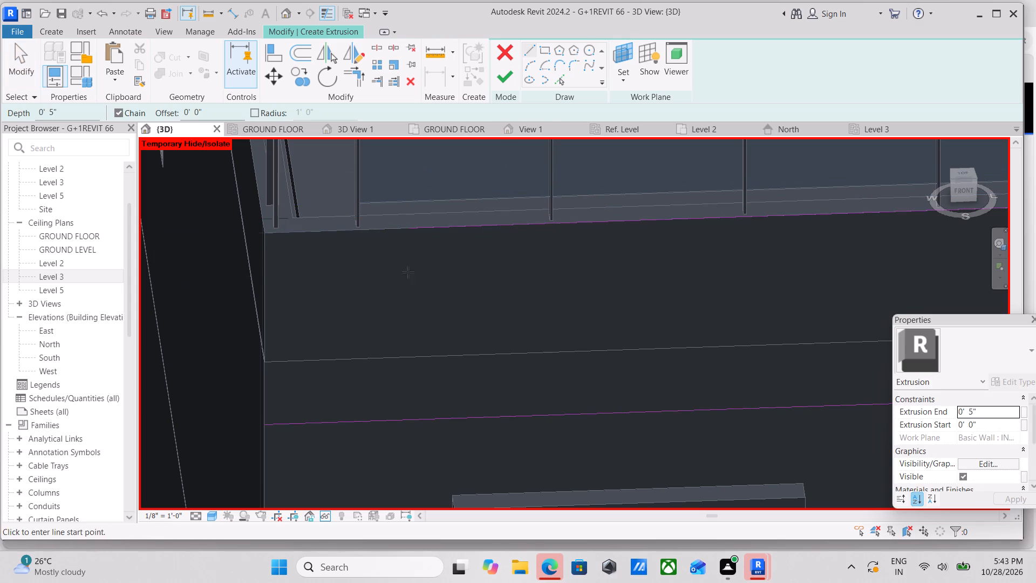
{"action": "left_click", "coordinate": [407, 226]}
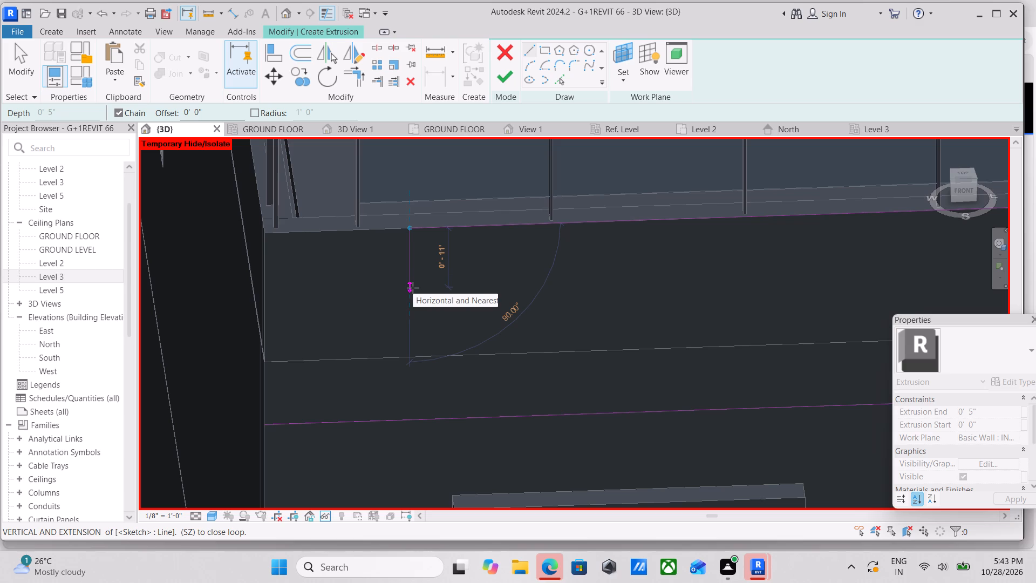
{"action": "key", "text": "1"}
{"action": "key", "text": "apostrophe"}
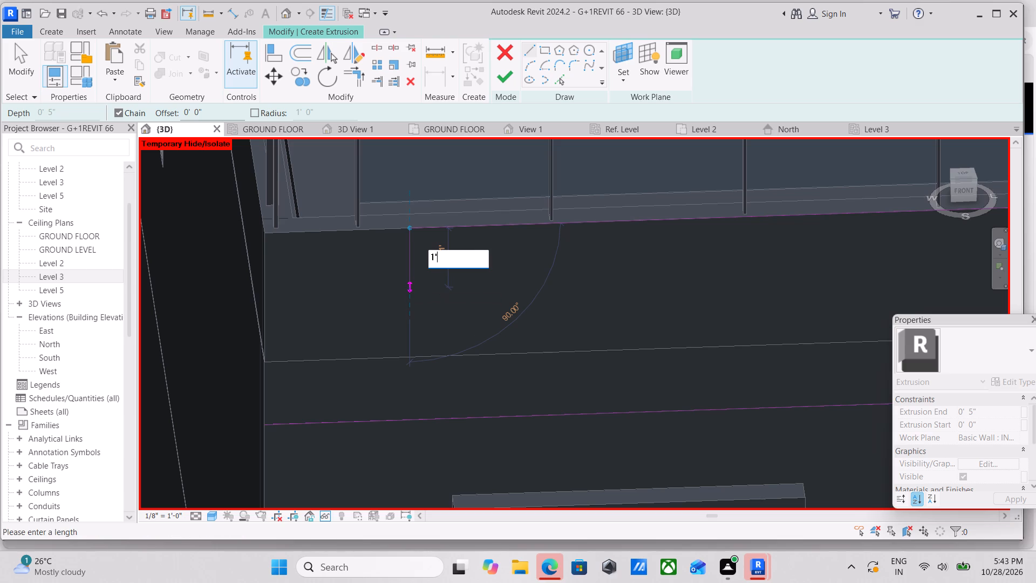
{"action": "key", "text": "Return"}
{"action": "middle_click_drag", "start_coordinate": [593, 279], "coordinate": [437, 282]}
{"action": "scroll", "coordinate": [627, 267], "scroll_direction": "down", "scroll_amount": 2}
{"action": "middle_click_drag", "start_coordinate": [627, 267], "coordinate": [247, 263]}
{"action": "scroll", "coordinate": [532, 265], "scroll_direction": "down", "scroll_amount": 1}
{"action": "scroll", "coordinate": [575, 252], "scroll_direction": "down", "scroll_amount": 1}
{"action": "middle_click_drag", "start_coordinate": [575, 252], "coordinate": [469, 270]}
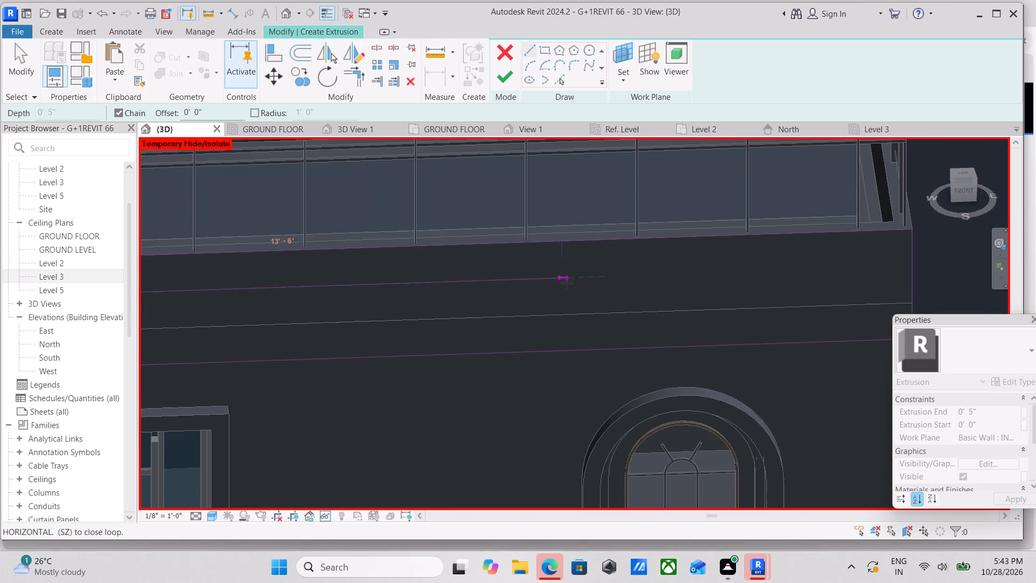
{"action": "scroll", "coordinate": [644, 277], "scroll_direction": "down", "scroll_amount": 1}
{"action": "middle_click_drag", "start_coordinate": [644, 277], "coordinate": [506, 280]}
{"action": "middle_click_drag", "start_coordinate": [671, 279], "coordinate": [515, 286]}
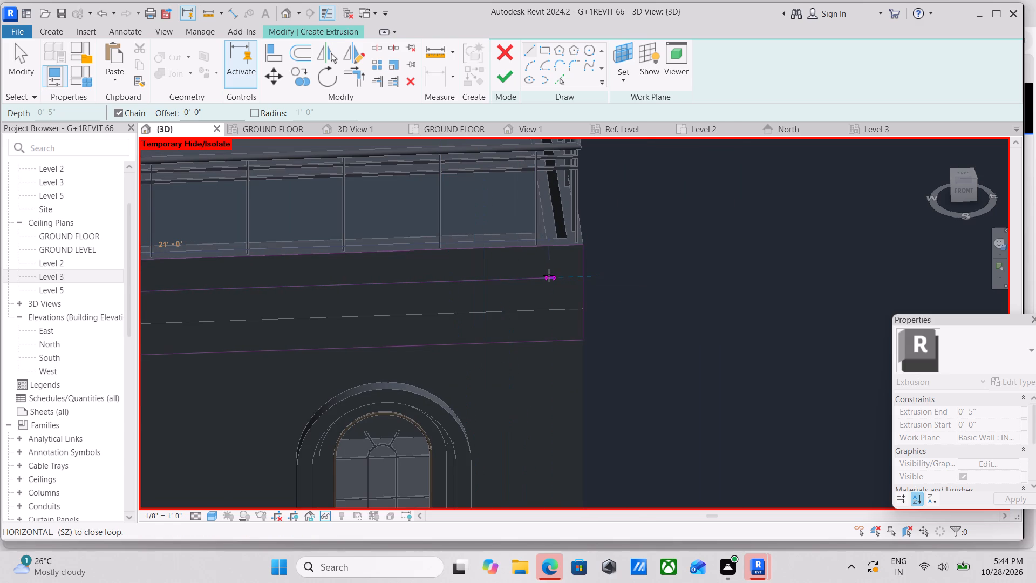
{"action": "left_click", "coordinate": [553, 275]}
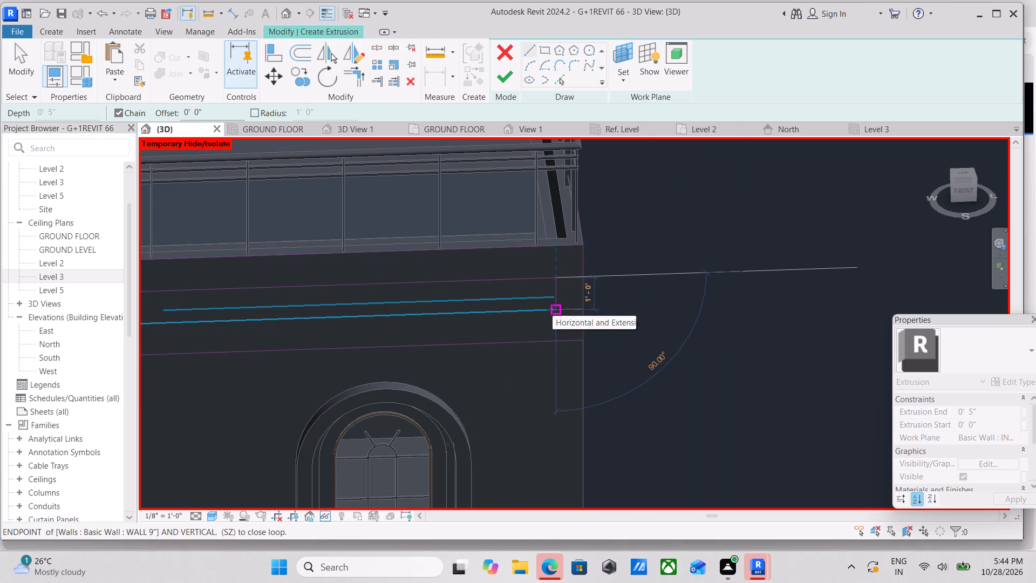
Continue the line chain about 1' down, about 23' 2" back to the left wall corner, and down to the bottom sketch line's end.
{"action": "left_click", "coordinate": [553, 311]}
{"action": "middle_click_drag", "start_coordinate": [429, 317], "coordinate": [573, 321]}
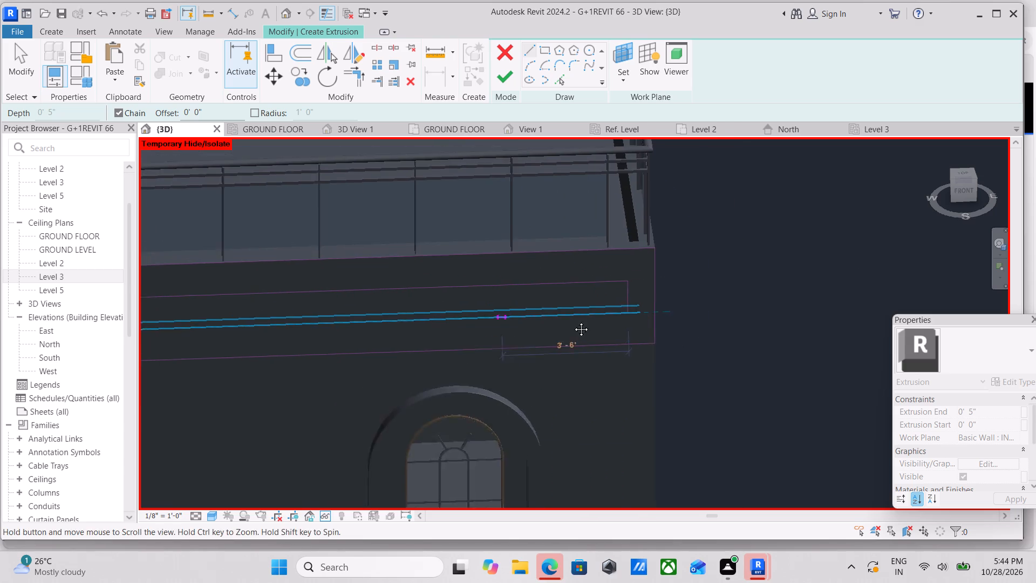
{"action": "middle_click_drag", "start_coordinate": [573, 321], "coordinate": [624, 321]}
{"action": "middle_click_drag", "start_coordinate": [349, 321], "coordinate": [718, 292]}
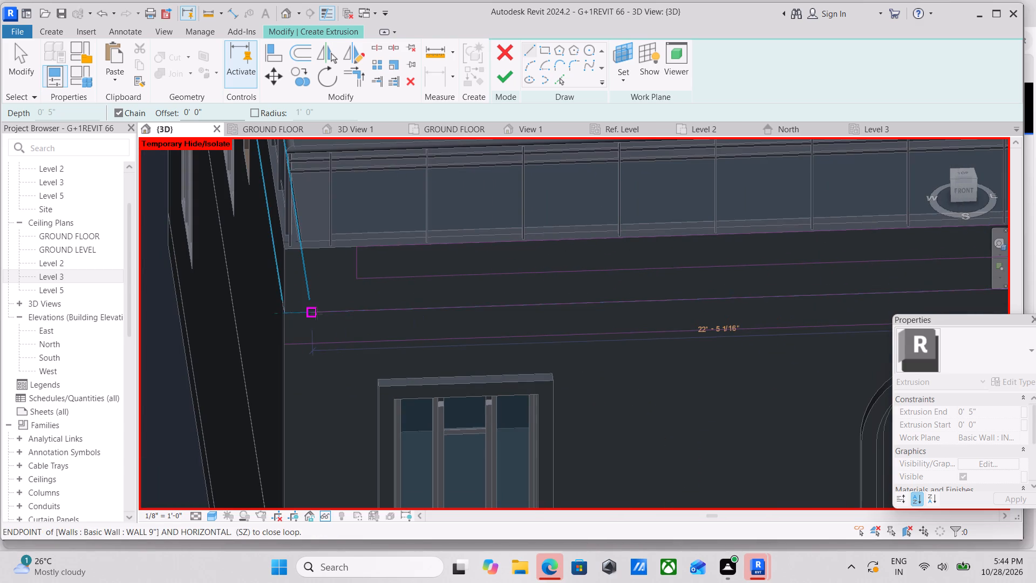
{"action": "scroll", "coordinate": [308, 317], "scroll_direction": "up", "scroll_amount": 1}
{"action": "left_click", "coordinate": [281, 315]}
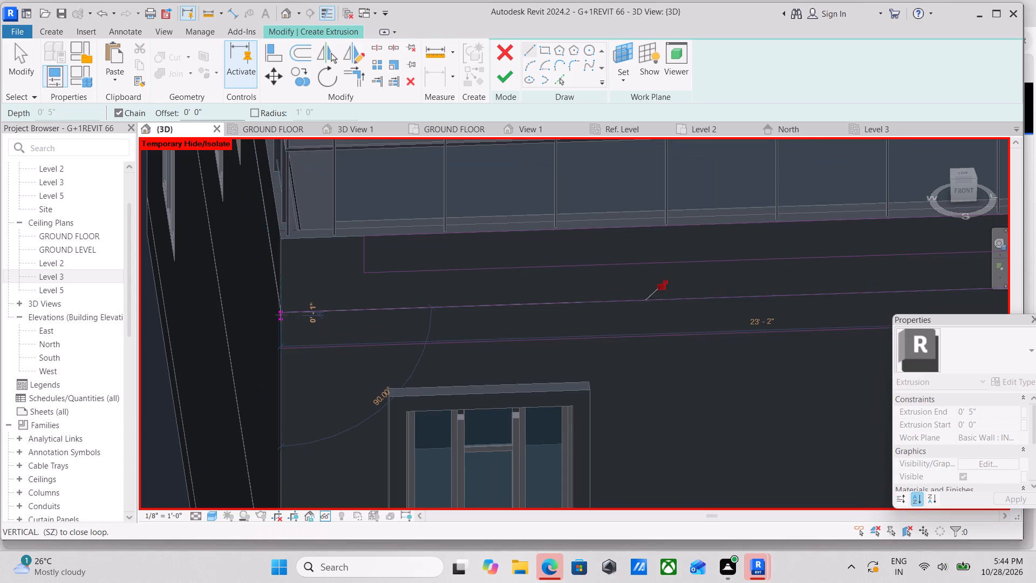
{"action": "left_click", "coordinate": [278, 345]}
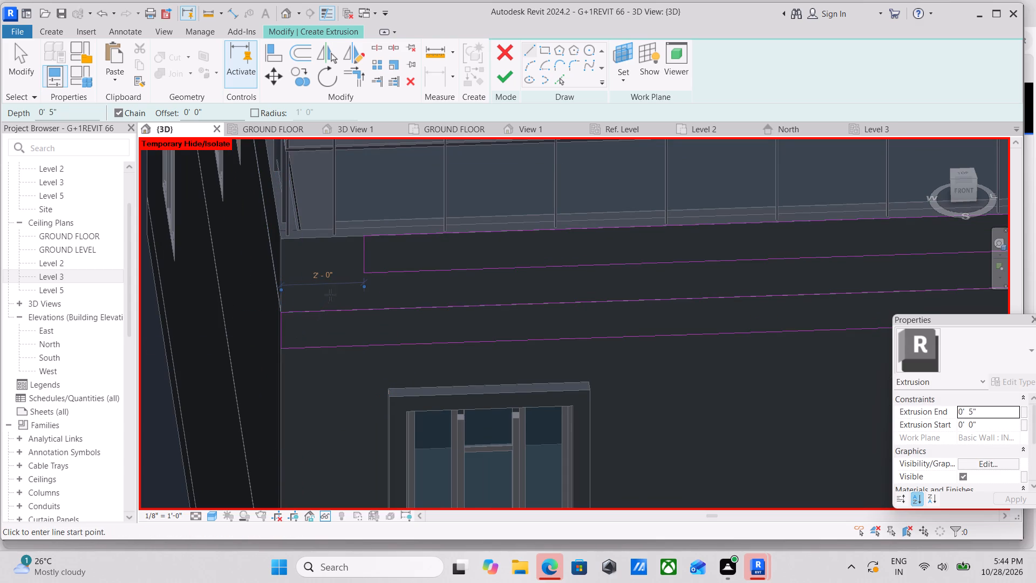
Finish the line chain and examine the stepped band sketch on the front facade from several angles.
{"action": "key", "text": "Escape"}
{"action": "scroll", "coordinate": [346, 283], "scroll_direction": "down", "scroll_amount": 4}
{"action": "scroll", "coordinate": [408, 323], "scroll_direction": "down", "scroll_amount": 2}
{"action": "key", "text": "Escape"}
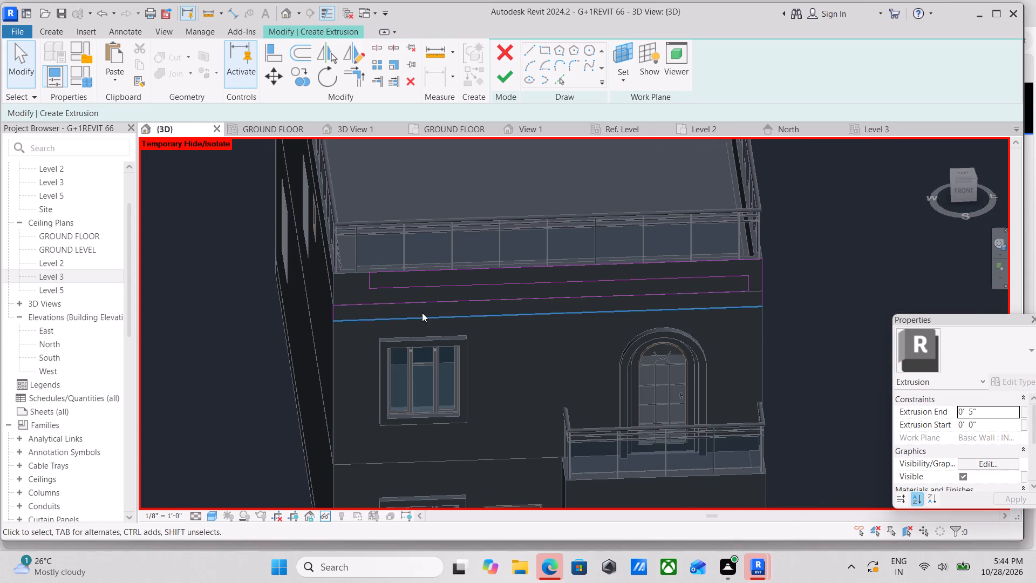
{"action": "middle_click_drag", "start_coordinate": [466, 350], "coordinate": [577, 237], "text": "shift"}
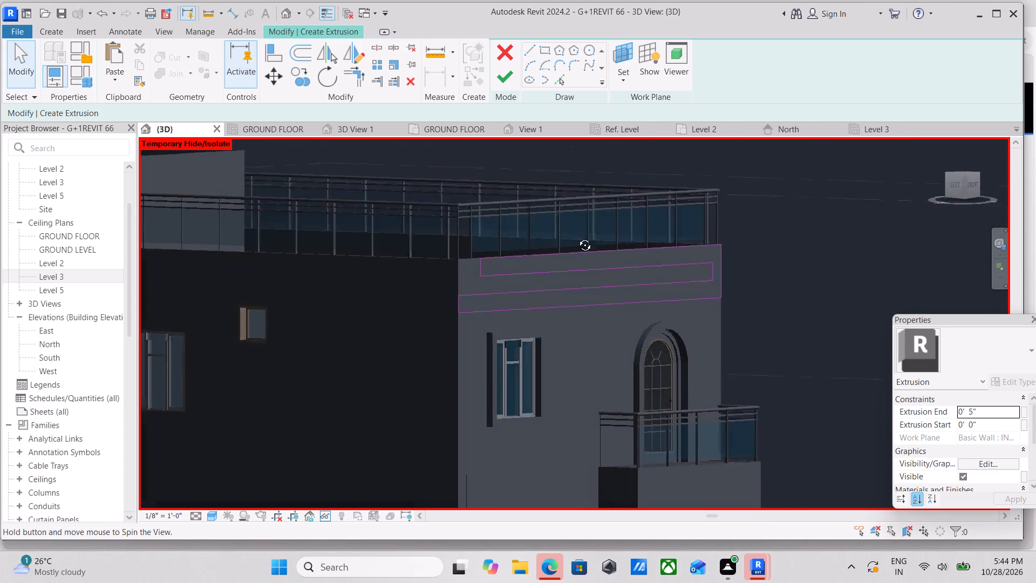
{"action": "middle_click_drag", "start_coordinate": [577, 237], "coordinate": [569, 291], "text": "shift"}
{"action": "scroll", "coordinate": [624, 321], "scroll_direction": "up", "scroll_amount": 5}
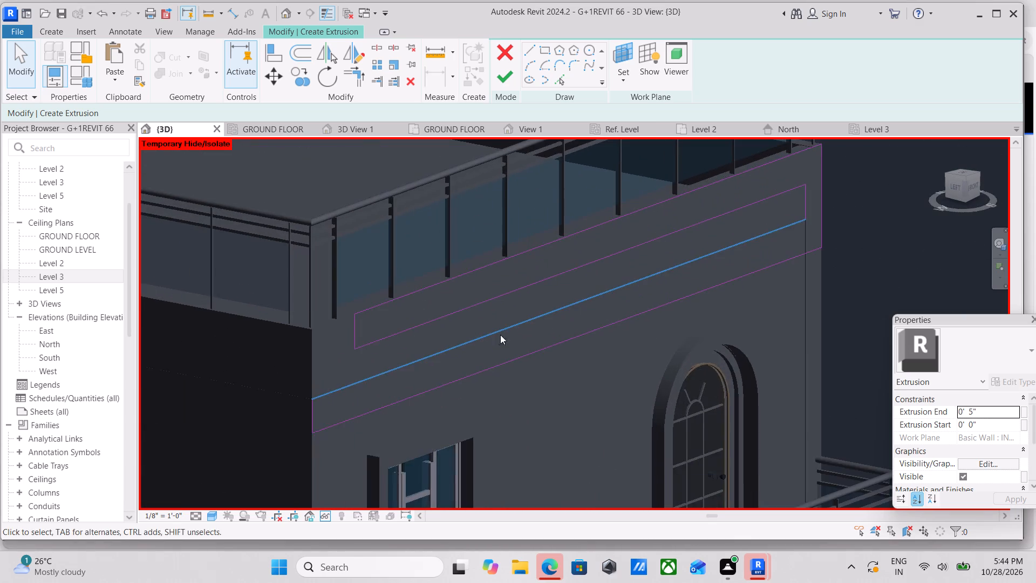
{"action": "middle_click_drag", "start_coordinate": [456, 332], "coordinate": [455, 283]}
{"action": "scroll", "coordinate": [442, 334], "scroll_direction": "up", "scroll_amount": 2, "text": "shift"}
{"action": "middle_click_drag", "start_coordinate": [426, 329], "coordinate": [367, 335], "text": "shift"}
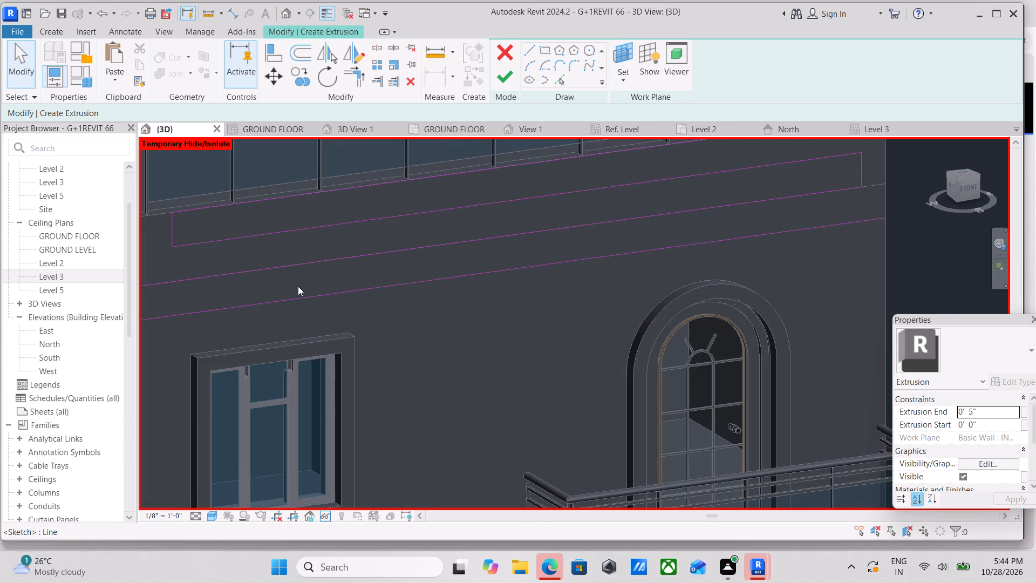
{"action": "scroll", "coordinate": [354, 263], "scroll_direction": "down", "scroll_amount": 1}
{"action": "scroll", "coordinate": [401, 270], "scroll_direction": "down", "scroll_amount": 1}
{"action": "middle_click_drag", "start_coordinate": [411, 273], "coordinate": [482, 272]}
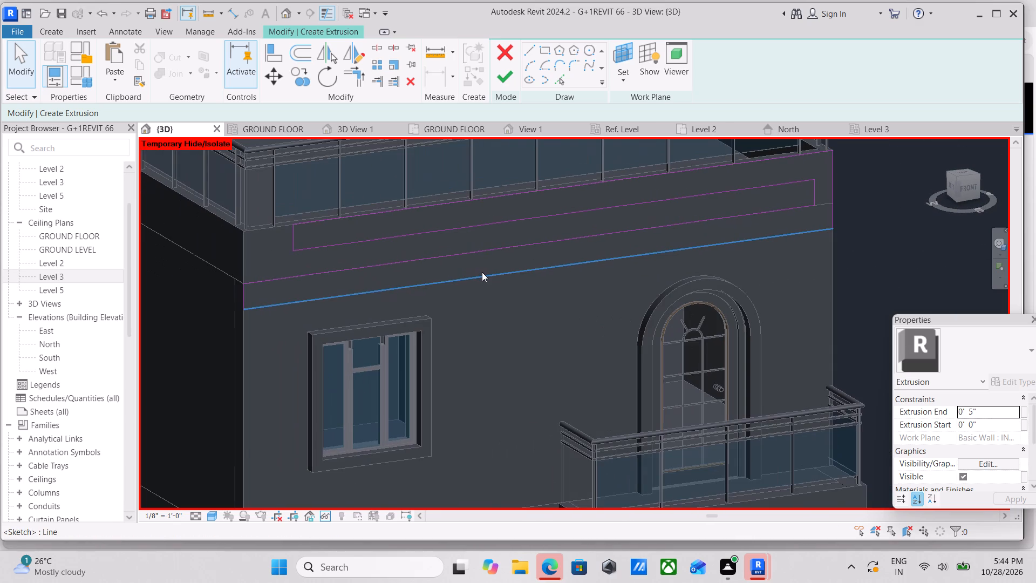
Measure the spacing between the two lowest horizontal sketch lines of the front band.
{"action": "type", "text": "di"}
{"action": "scroll", "coordinate": [397, 279], "scroll_direction": "up", "scroll_amount": 4}
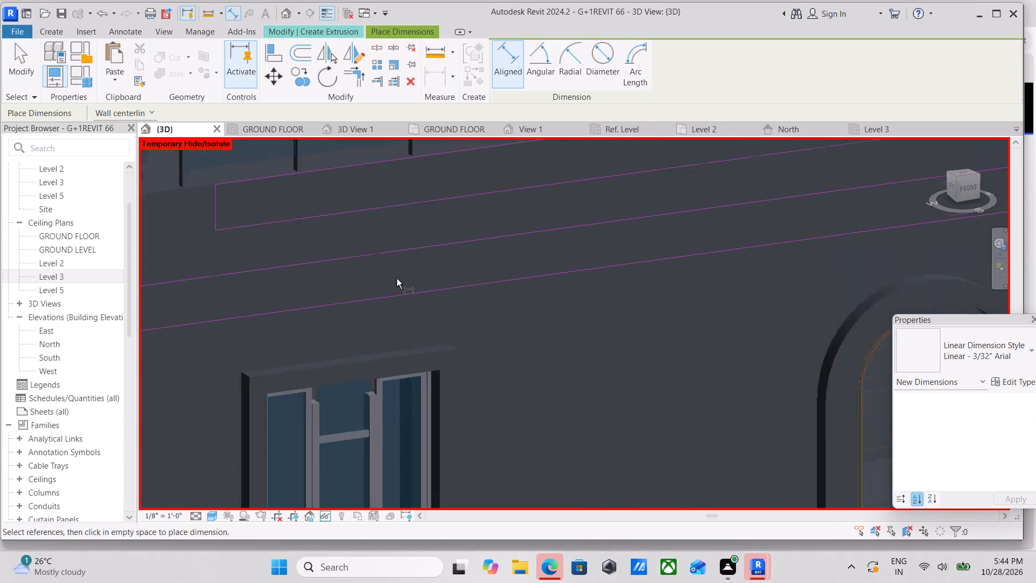
{"action": "scroll", "coordinate": [397, 279], "scroll_direction": "up", "scroll_amount": 1}
{"action": "left_click", "coordinate": [387, 248]}
{"action": "left_click", "coordinate": [386, 301]}
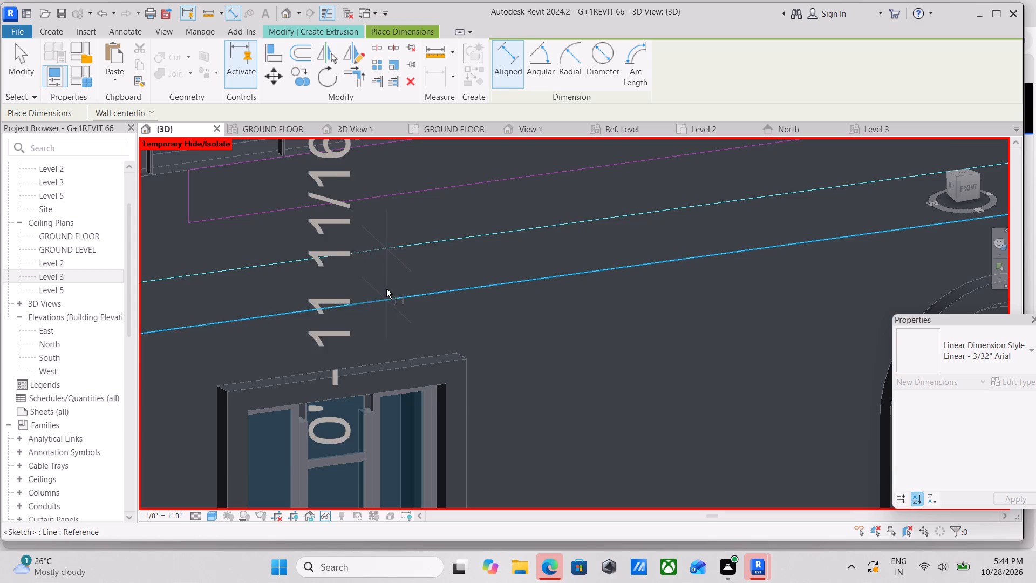
{"action": "scroll", "coordinate": [391, 278], "scroll_direction": "down", "scroll_amount": 3}
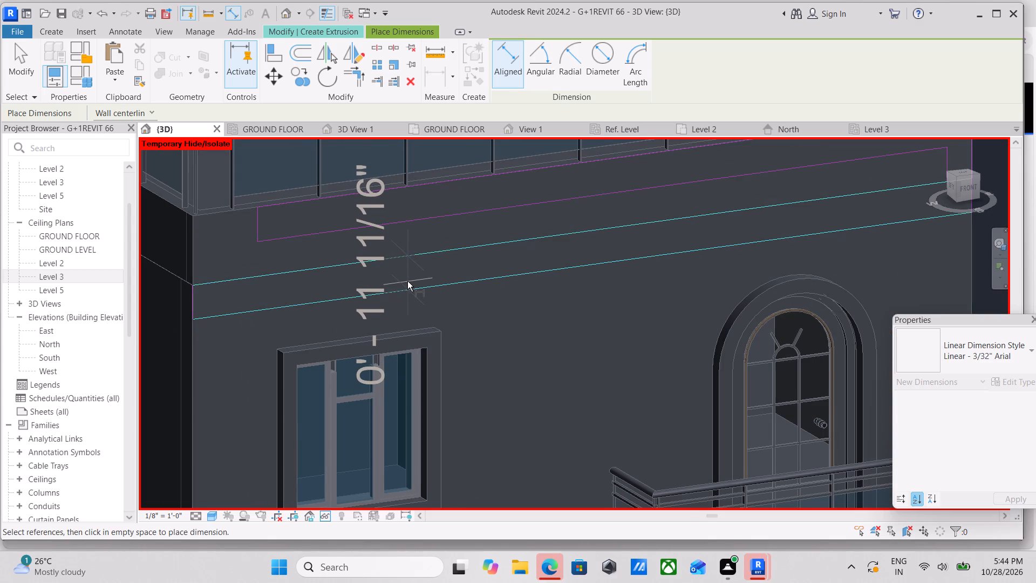
{"action": "key", "text": "Escape"}
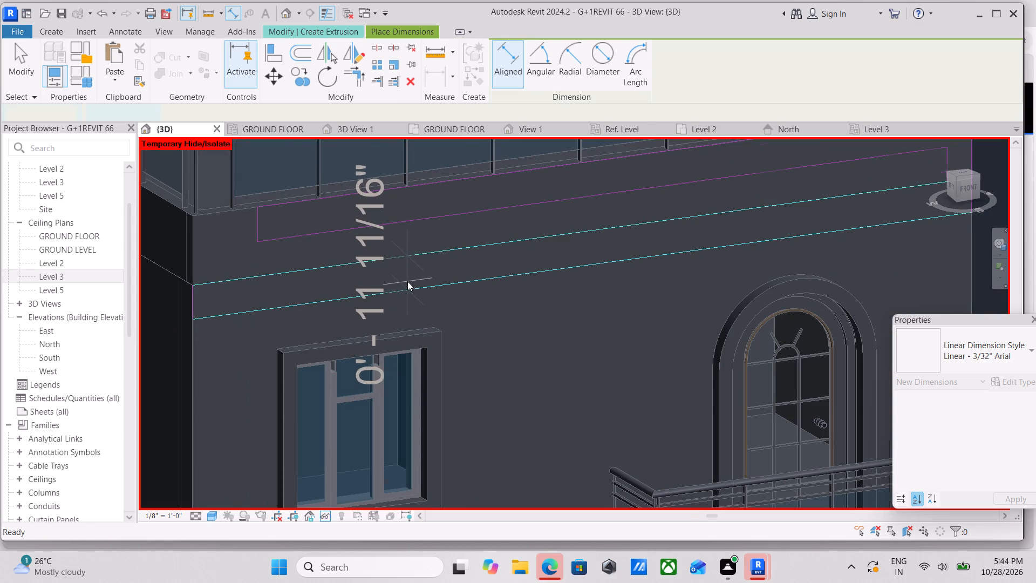
{"action": "key", "text": "Escape"}
Measure the spacing between the two uppermost horizontal sketch lines of the front band.
{"action": "middle_click_drag", "start_coordinate": [333, 233], "coordinate": [363, 307]}
{"action": "middle_click", "coordinate": [363, 307]}
{"action": "scroll", "coordinate": [364, 306], "scroll_direction": "down", "scroll_amount": 1}
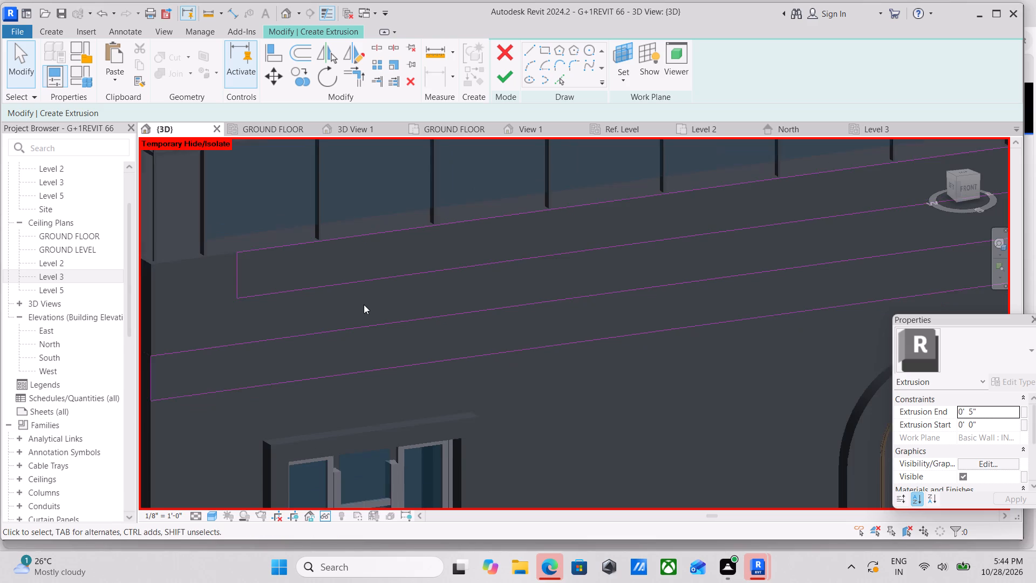
{"action": "middle_click_drag", "start_coordinate": [364, 304], "coordinate": [368, 322]}
{"action": "type", "text": "di"}
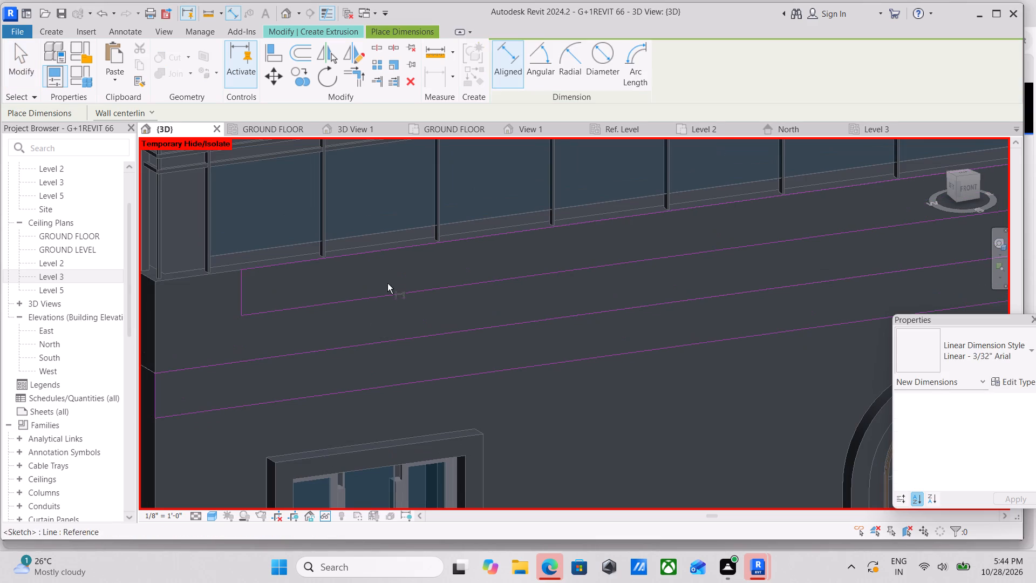
{"action": "left_click", "coordinate": [388, 252]}
{"action": "left_click", "coordinate": [388, 295]}
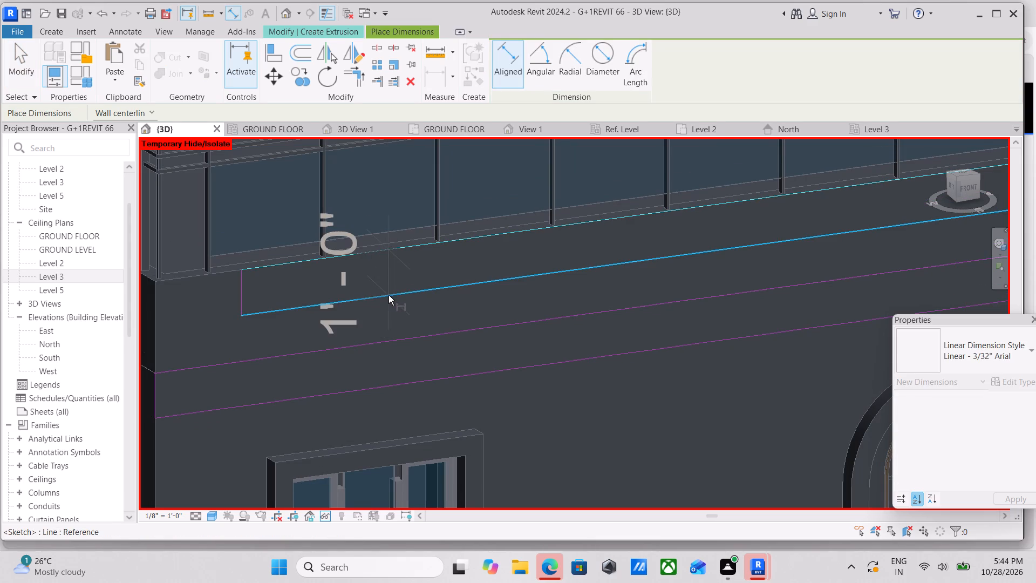
{"action": "key", "text": "Escape"}
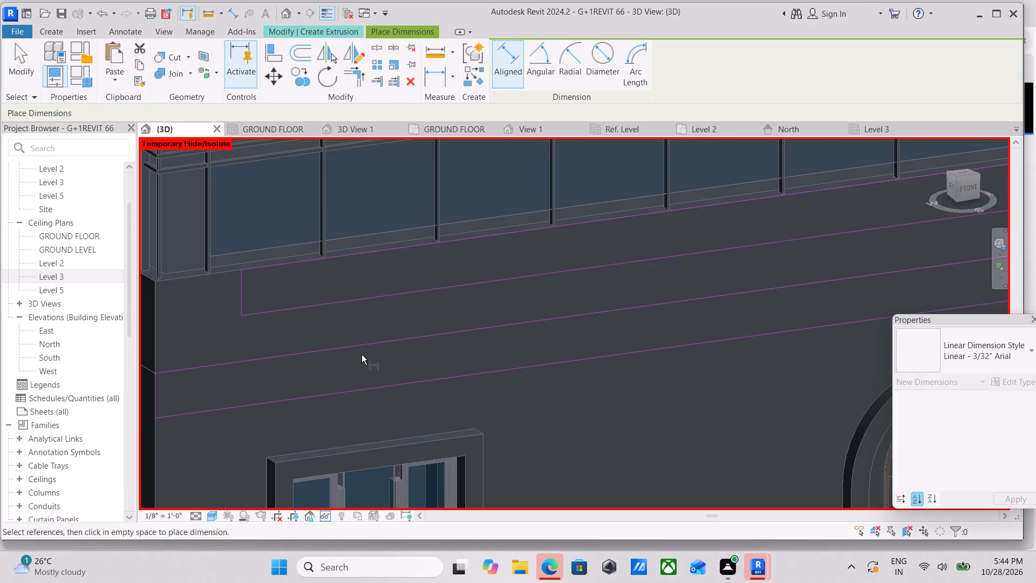
Place an aligned dimension between the two lowest horizontal sketch lines of the band, above the window.
{"action": "left_click", "coordinate": [384, 342]}
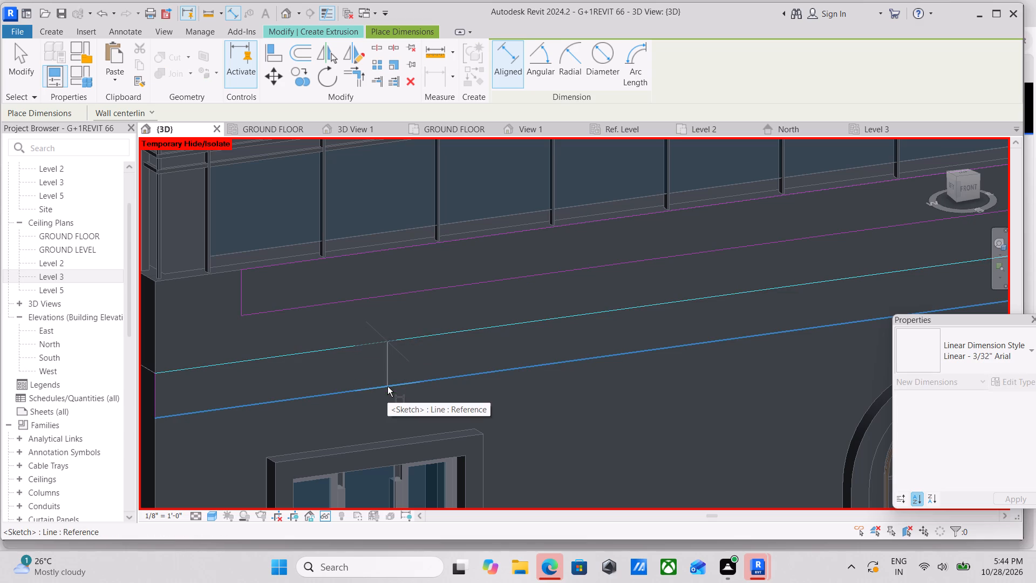
{"action": "left_click", "coordinate": [387, 387]}
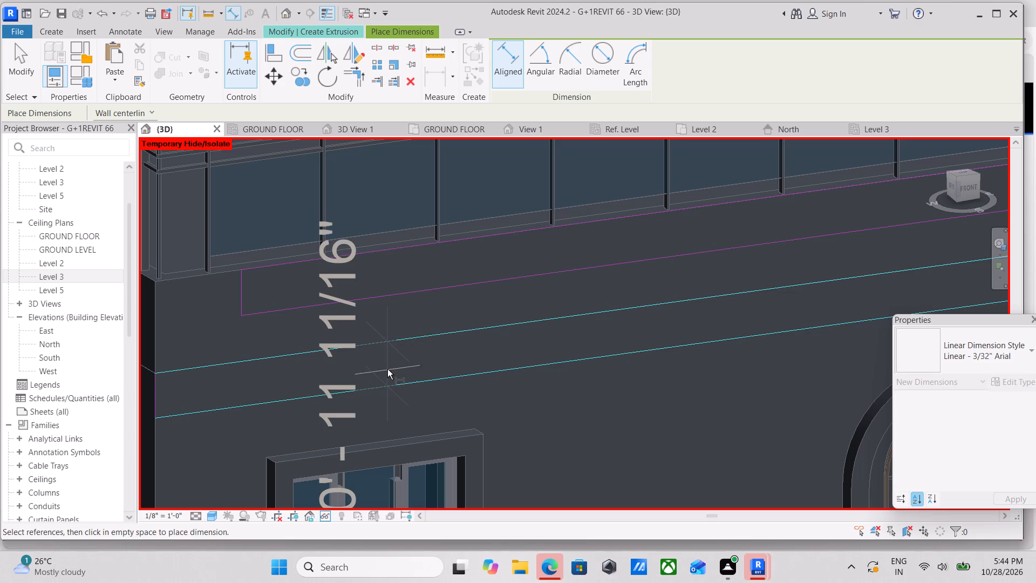
{"action": "left_click", "coordinate": [376, 366]}
{"action": "scroll", "coordinate": [377, 311], "scroll_direction": "down", "scroll_amount": 2}
{"action": "middle_click_drag", "start_coordinate": [378, 296], "coordinate": [392, 253]}
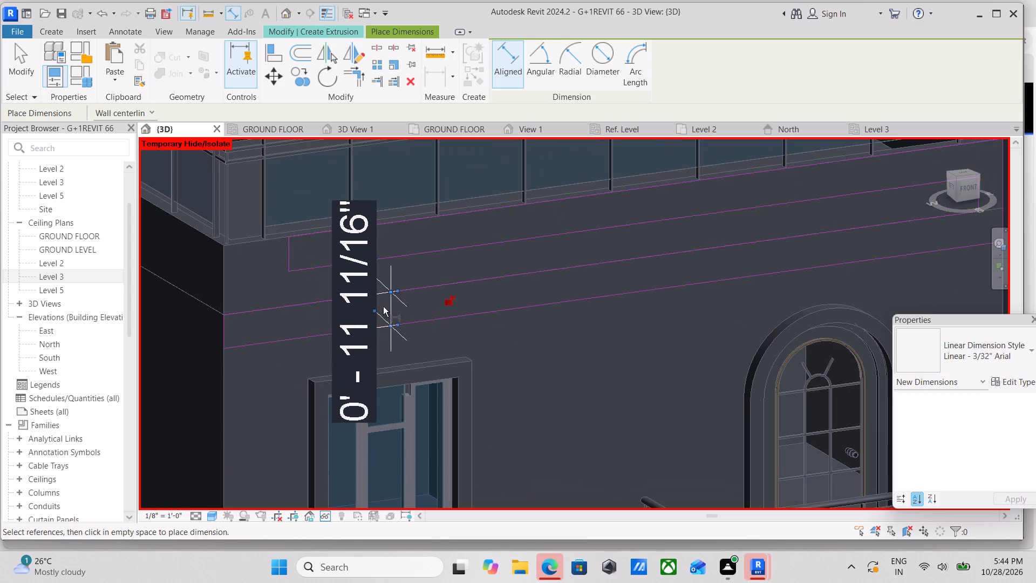
{"action": "key", "text": "Escape"}
{"action": "key", "text": "Escape"}
{"action": "key", "text": "Escape"}
{"action": "key", "text": "Escape"}
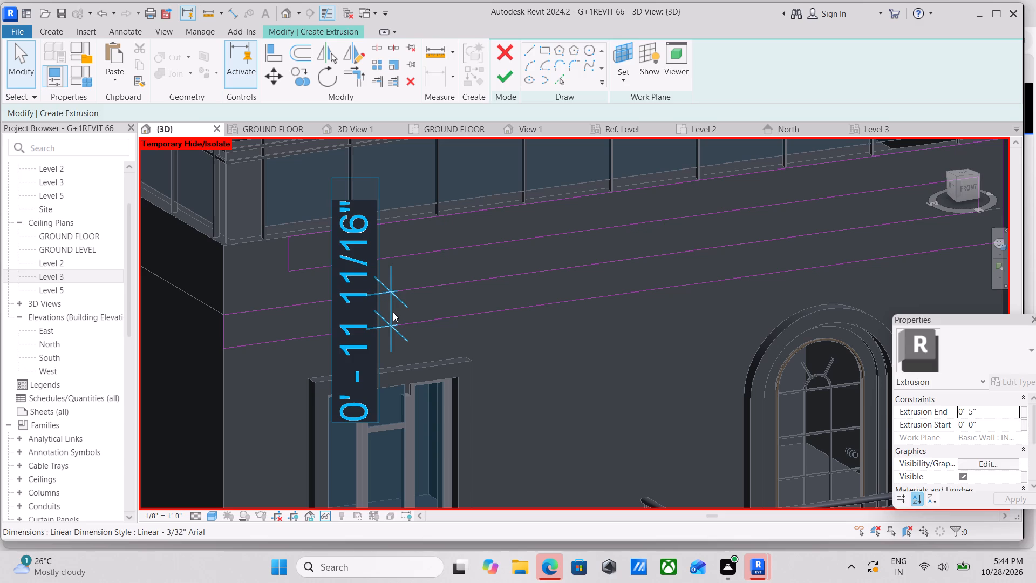
Set the dimensioned spacing to 1' by moving the upper line of the lower sketch pair.
{"action": "left_click", "coordinate": [393, 312]}
{"action": "key", "text": "Escape"}
{"action": "left_click", "coordinate": [358, 293]}
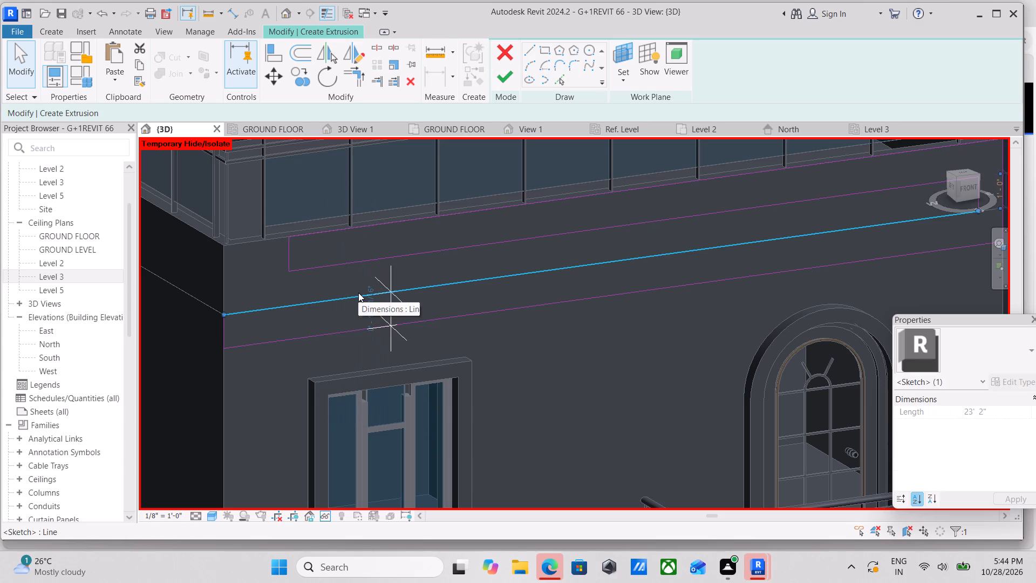
{"action": "left_click", "coordinate": [377, 307]}
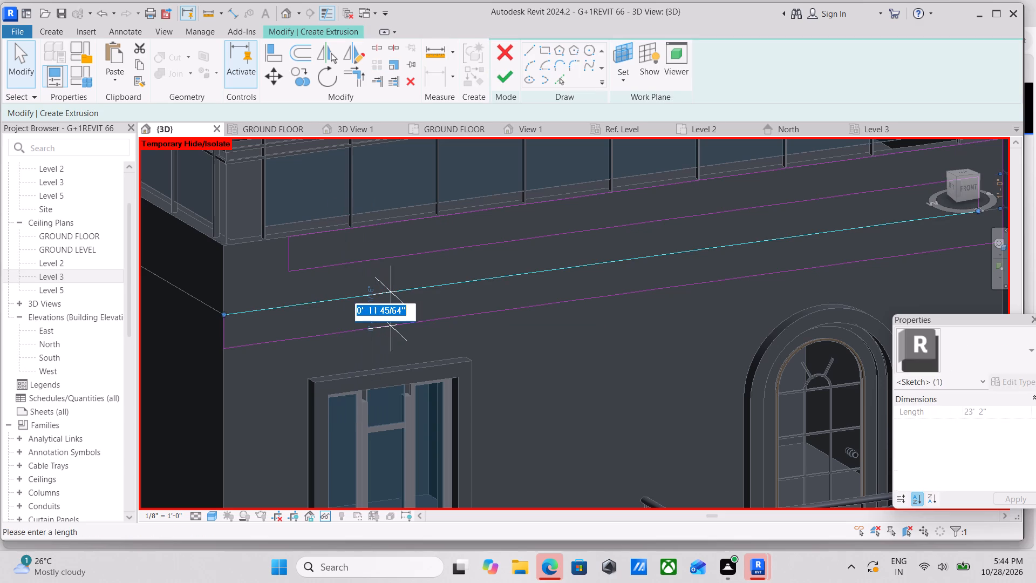
{"action": "key", "text": "1"}
{"action": "key", "text": "apostrophe"}
{"action": "key", "text": "Return"}
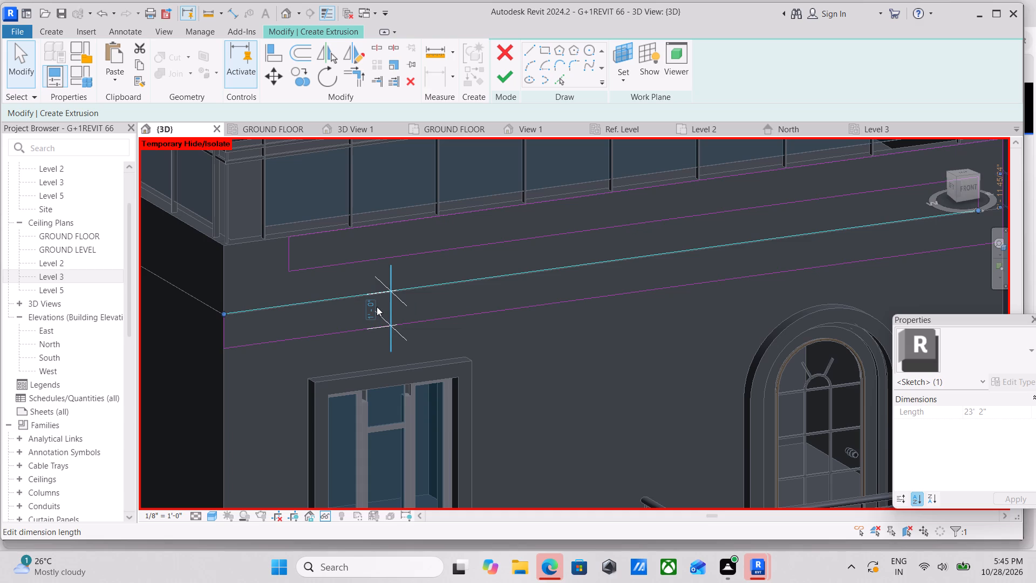
{"action": "key", "text": "Escape"}
{"action": "key", "text": "Escape"}
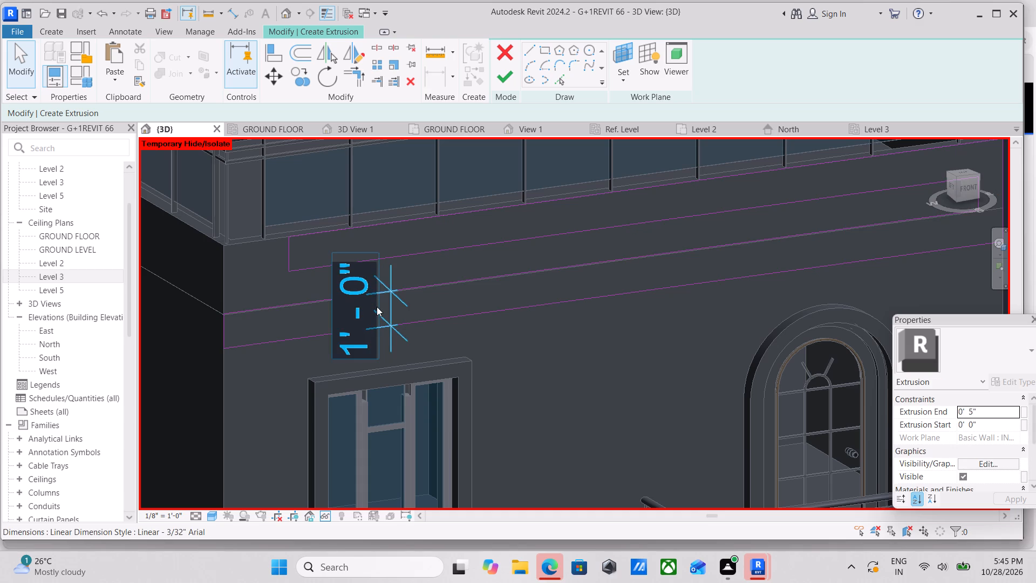
{"action": "key", "text": "Escape"}
{"action": "key", "text": "Escape"}
Delete the aligned dimension between the two lowest sketch lines.
{"action": "scroll", "coordinate": [534, 260], "scroll_direction": "down", "scroll_amount": 3}
{"action": "key", "text": "Escape"}
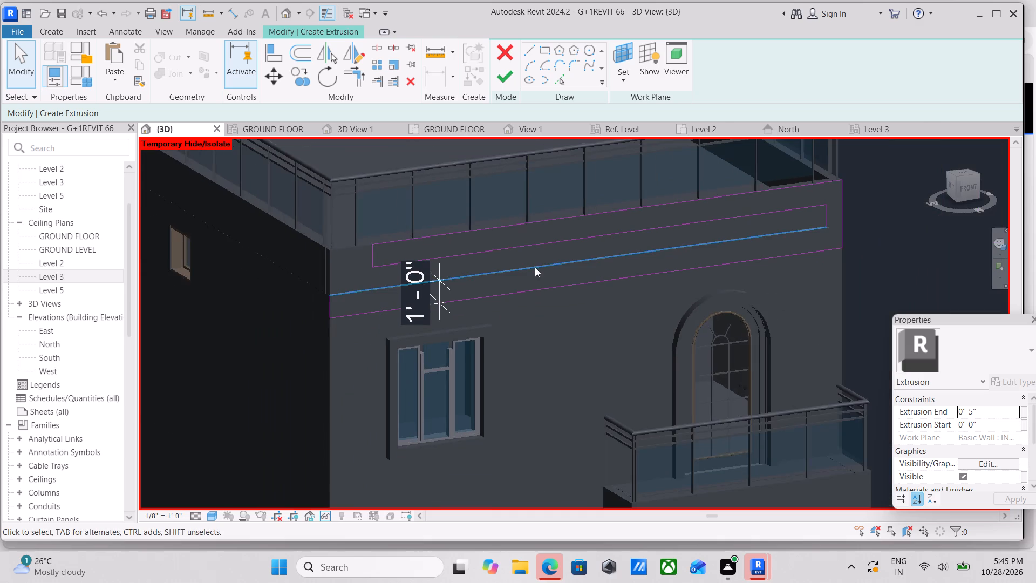
{"action": "left_click", "coordinate": [435, 293]}
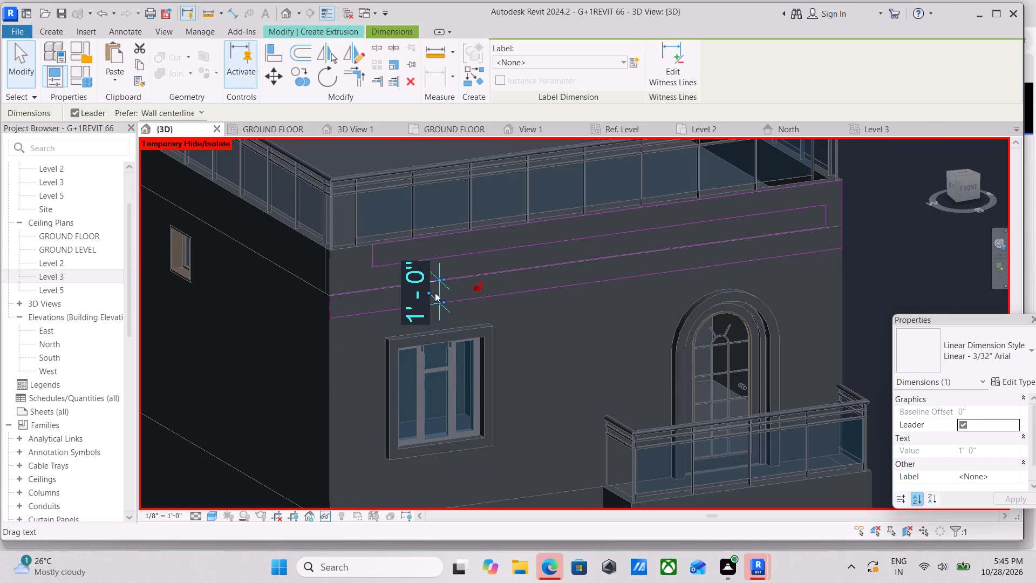
{"action": "right_click", "coordinate": [435, 293]}
{"action": "left_click", "coordinate": [493, 331]}
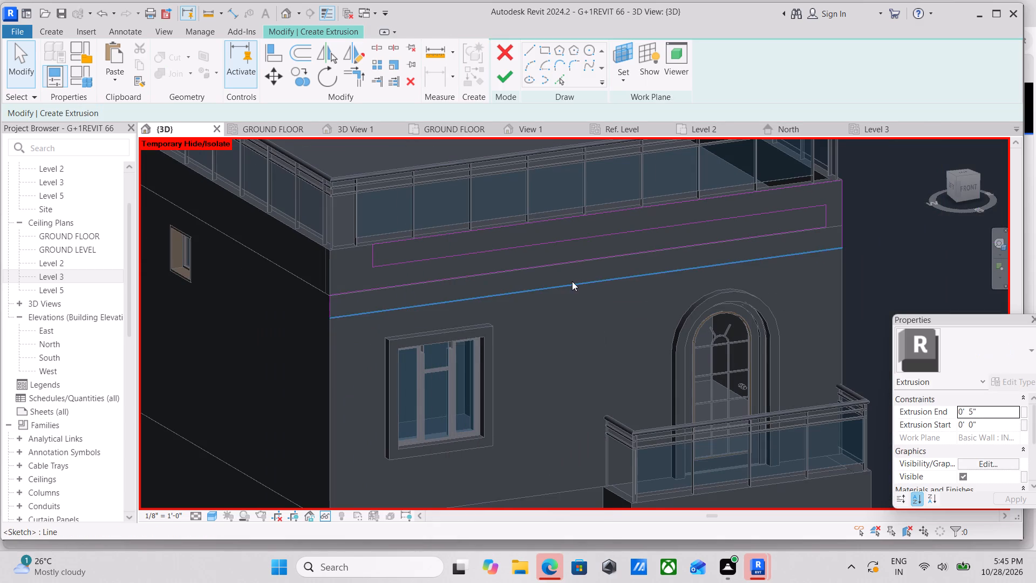
Open the material choices for the stepped band extrusion and browse the project materials.
{"action": "scroll", "coordinate": [572, 281], "scroll_direction": "down", "scroll_amount": 2}
{"action": "scroll", "coordinate": [547, 338], "scroll_direction": "down", "scroll_amount": 1}
{"action": "middle_click_drag", "start_coordinate": [549, 338], "coordinate": [448, 295], "text": "shift"}
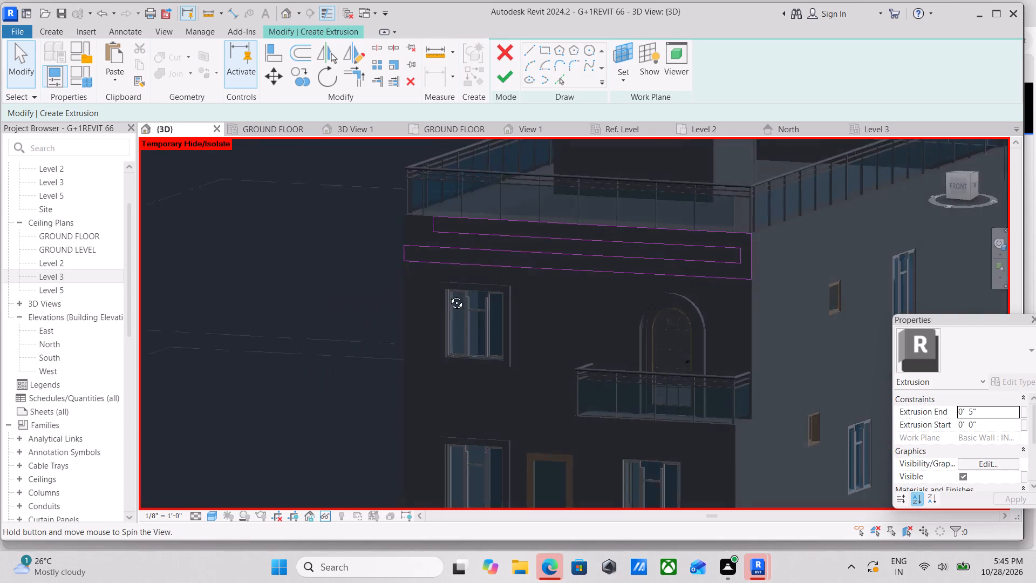
{"action": "middle_click_drag", "start_coordinate": [448, 295], "coordinate": [539, 294], "text": "shift"}
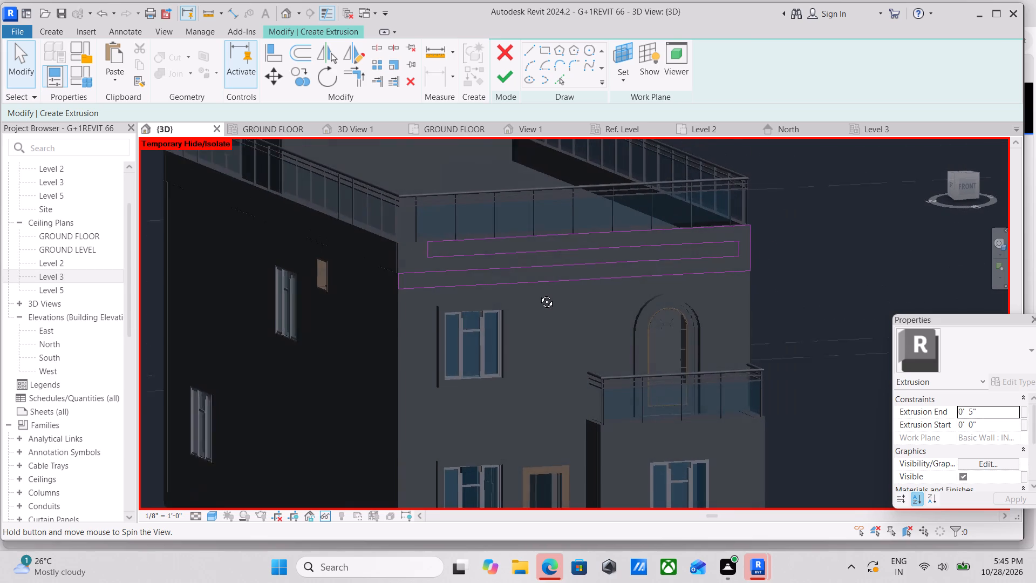
{"action": "middle_click_drag", "start_coordinate": [539, 294], "coordinate": [539, 292], "text": "shift"}
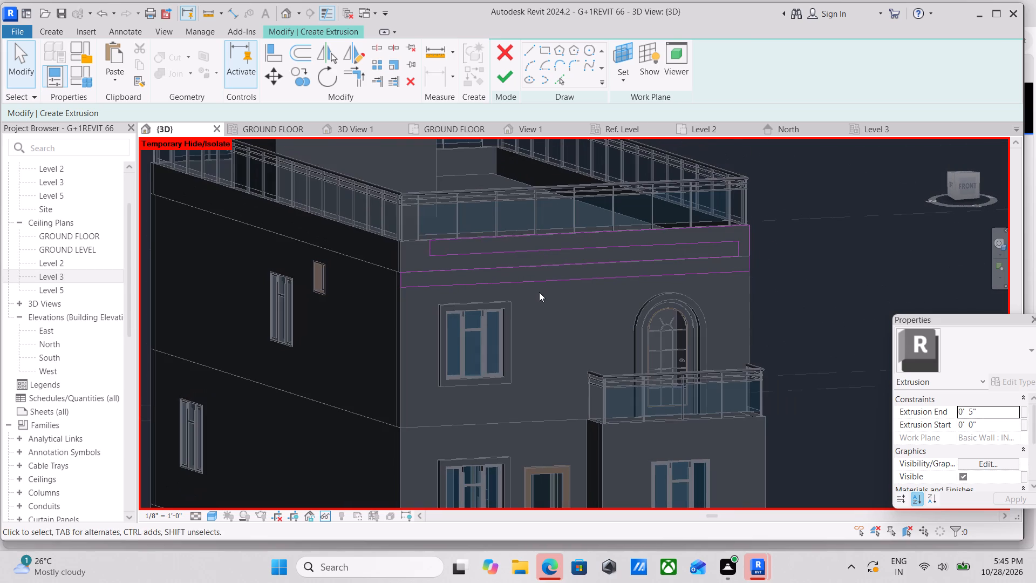
{"action": "middle_click_drag", "start_coordinate": [541, 294], "coordinate": [544, 333]}
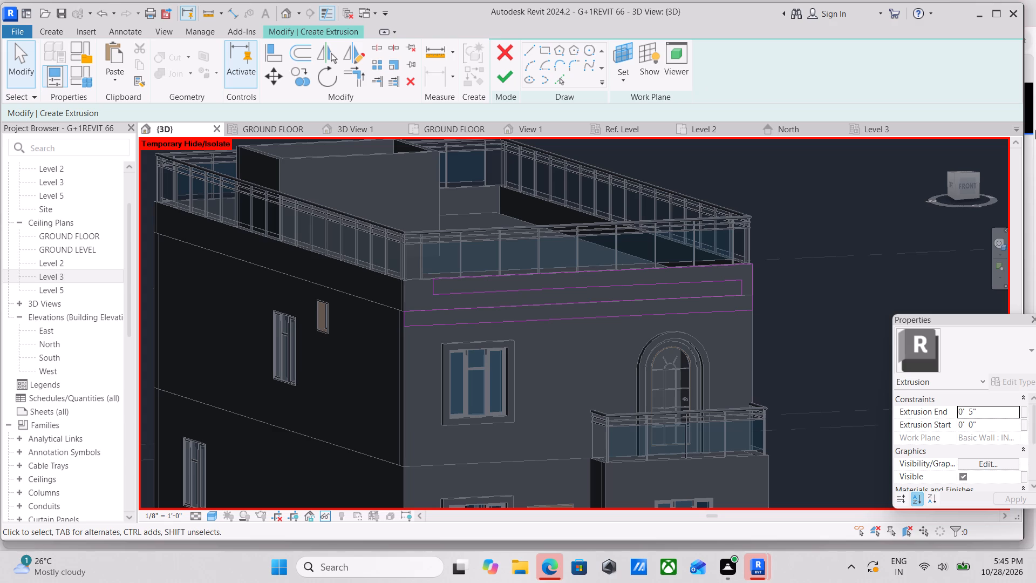
{"action": "left_click", "coordinate": [1000, 410]}
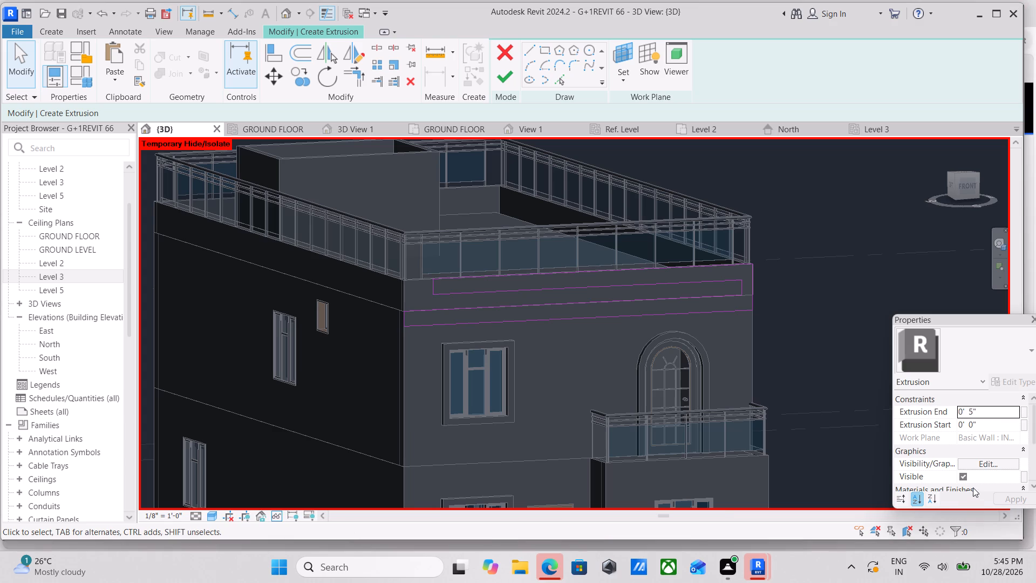
{"action": "scroll", "coordinate": [986, 476], "scroll_direction": "down", "scroll_amount": 1}
{"action": "left_click", "coordinate": [1012, 476]}
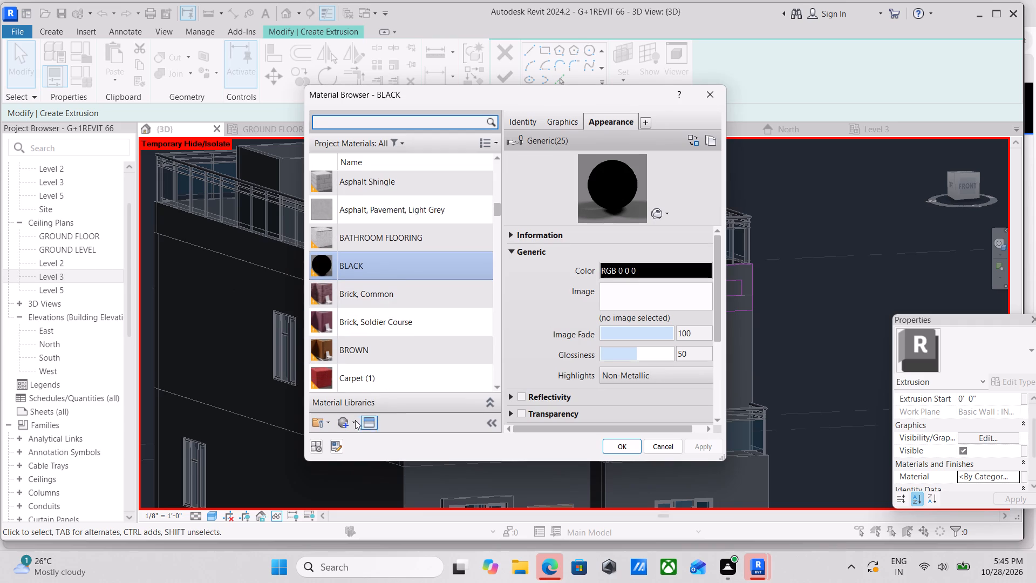
{"action": "scroll", "coordinate": [347, 334], "scroll_direction": "down", "scroll_amount": 7}
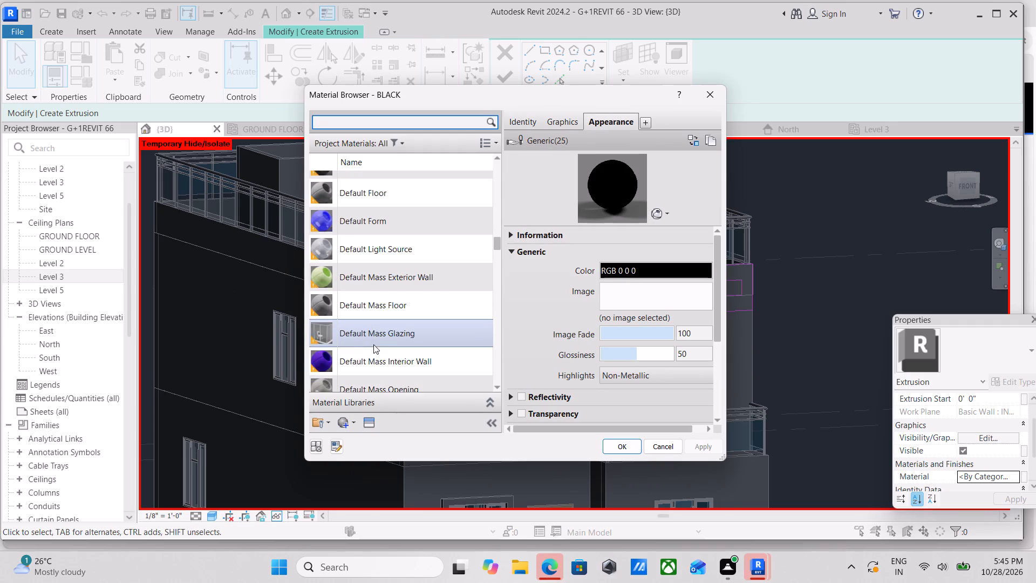
{"action": "scroll", "coordinate": [379, 343], "scroll_direction": "down", "scroll_amount": 2}
{"action": "scroll", "coordinate": [383, 220], "scroll_direction": "up", "scroll_amount": 3}
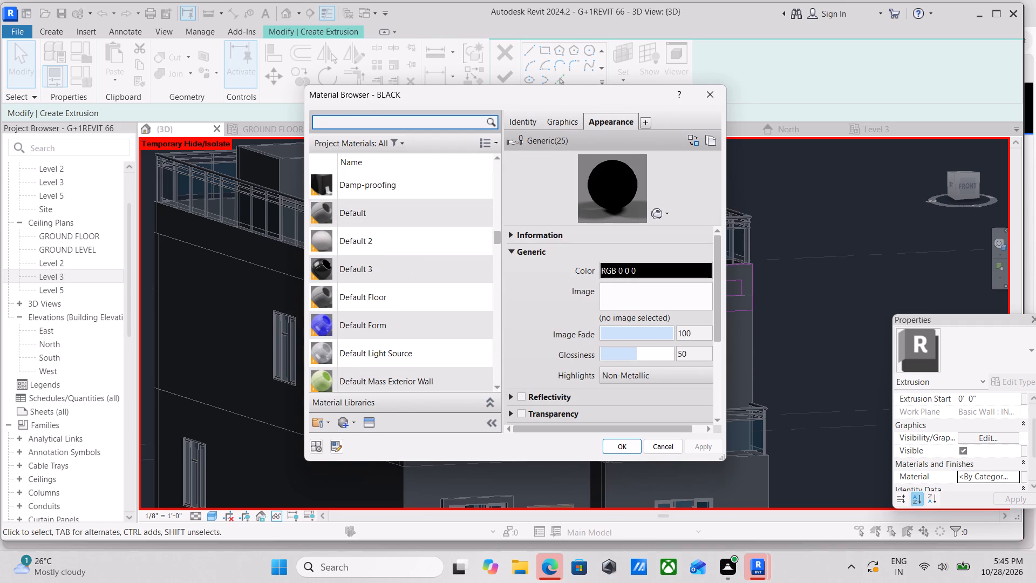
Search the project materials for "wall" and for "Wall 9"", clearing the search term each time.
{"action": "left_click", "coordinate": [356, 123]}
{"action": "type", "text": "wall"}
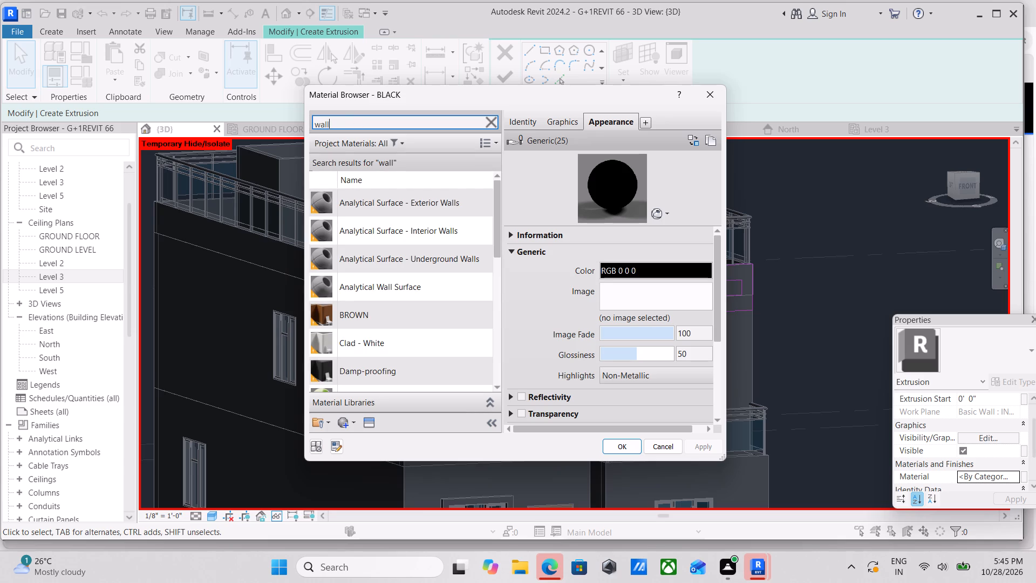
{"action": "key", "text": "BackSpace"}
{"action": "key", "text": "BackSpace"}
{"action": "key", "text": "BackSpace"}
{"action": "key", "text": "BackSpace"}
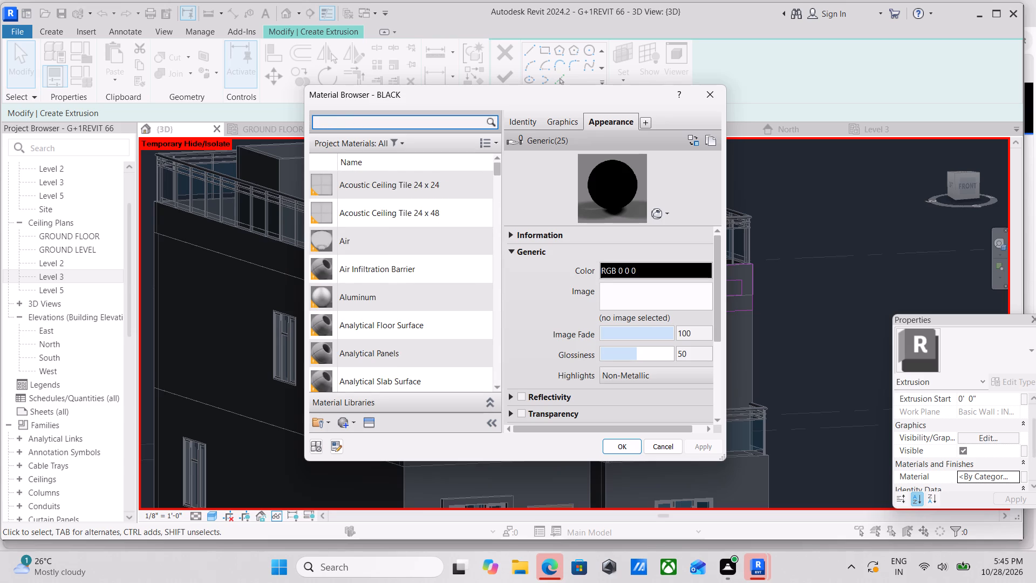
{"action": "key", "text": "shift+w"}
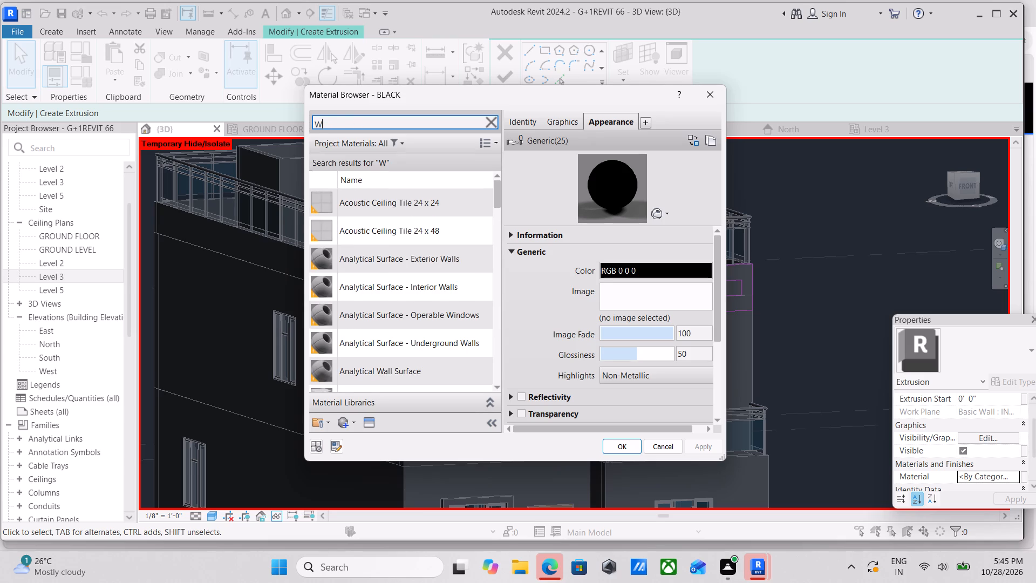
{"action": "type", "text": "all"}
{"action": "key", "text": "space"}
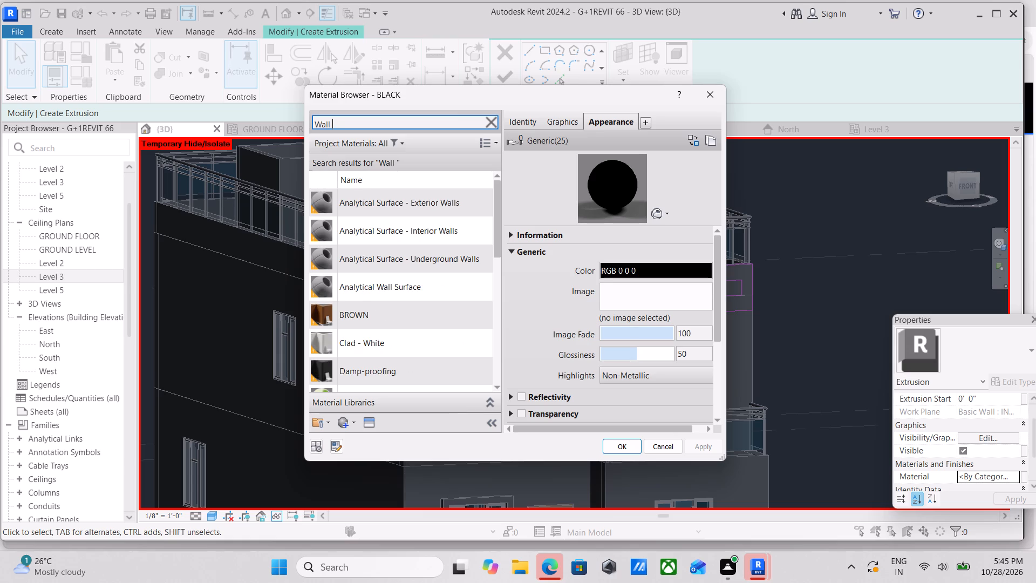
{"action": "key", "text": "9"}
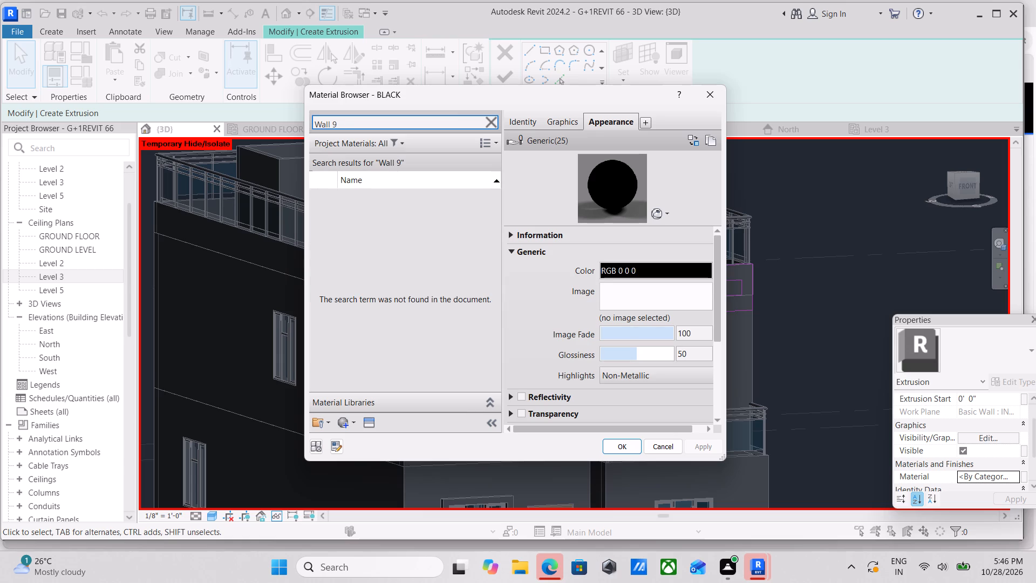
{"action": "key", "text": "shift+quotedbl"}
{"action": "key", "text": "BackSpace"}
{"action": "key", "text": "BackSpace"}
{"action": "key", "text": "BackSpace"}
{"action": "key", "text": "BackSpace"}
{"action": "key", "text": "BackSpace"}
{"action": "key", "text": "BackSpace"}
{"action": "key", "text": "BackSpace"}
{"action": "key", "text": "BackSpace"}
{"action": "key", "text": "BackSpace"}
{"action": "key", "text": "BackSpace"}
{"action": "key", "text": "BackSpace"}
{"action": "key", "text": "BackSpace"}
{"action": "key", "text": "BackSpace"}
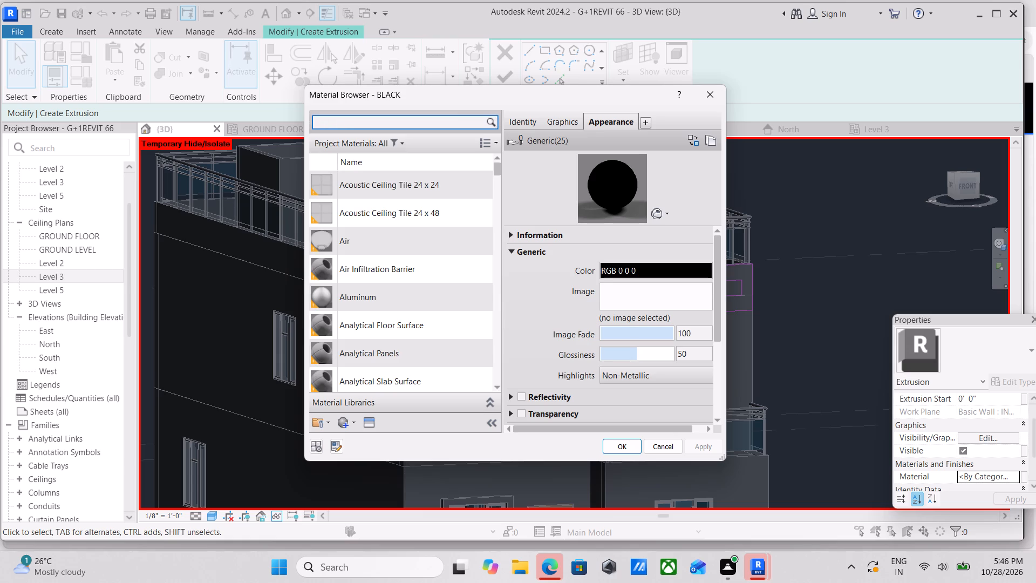
Search the materials for "bei" and assign WALL SOFT CREAM BEIGE to the stepped band extrusion.
{"action": "key", "text": "b"}
{"action": "type", "text": "ei"}
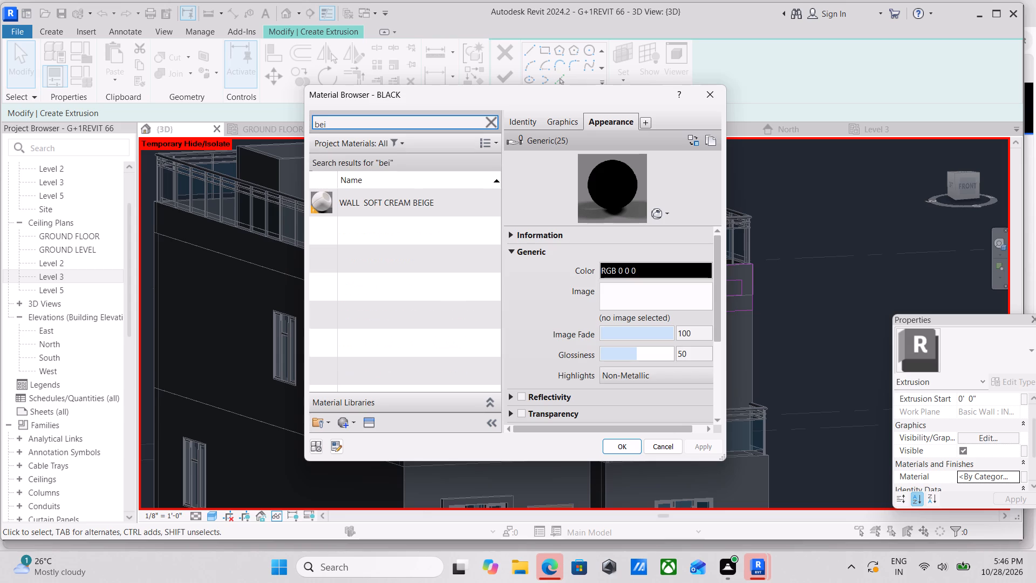
{"action": "left_click", "coordinate": [372, 206]}
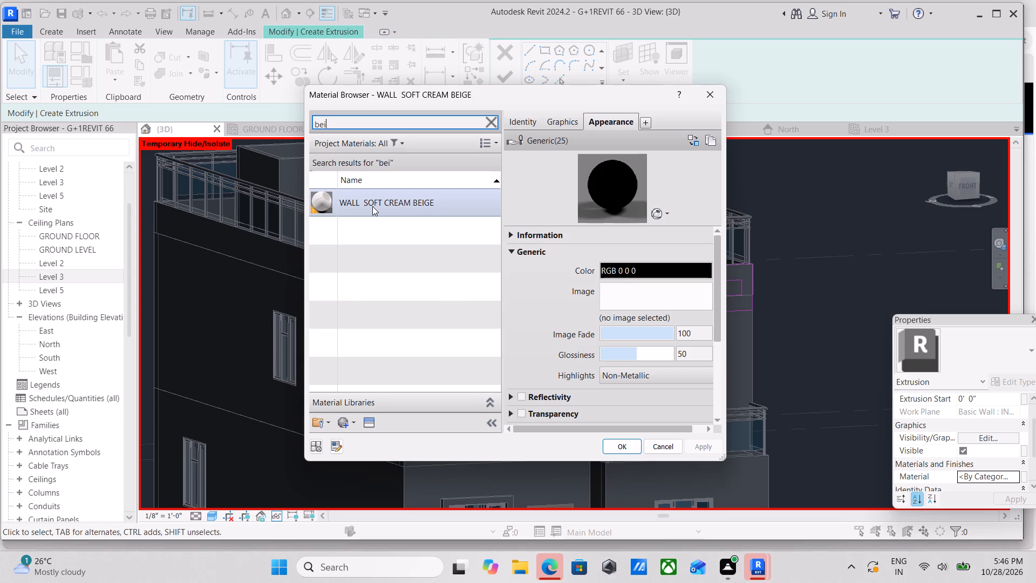
{"action": "left_click", "coordinate": [626, 443]}
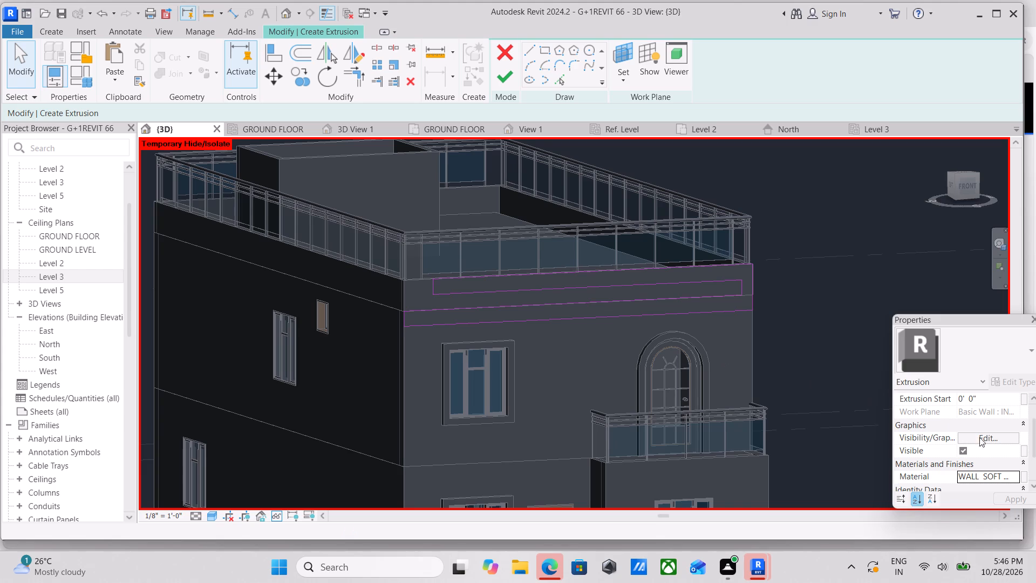
Set the stepped band's extrusion end to 2' and finish its sketch.
{"action": "scroll", "coordinate": [962, 473], "scroll_direction": "down", "scroll_amount": 2}
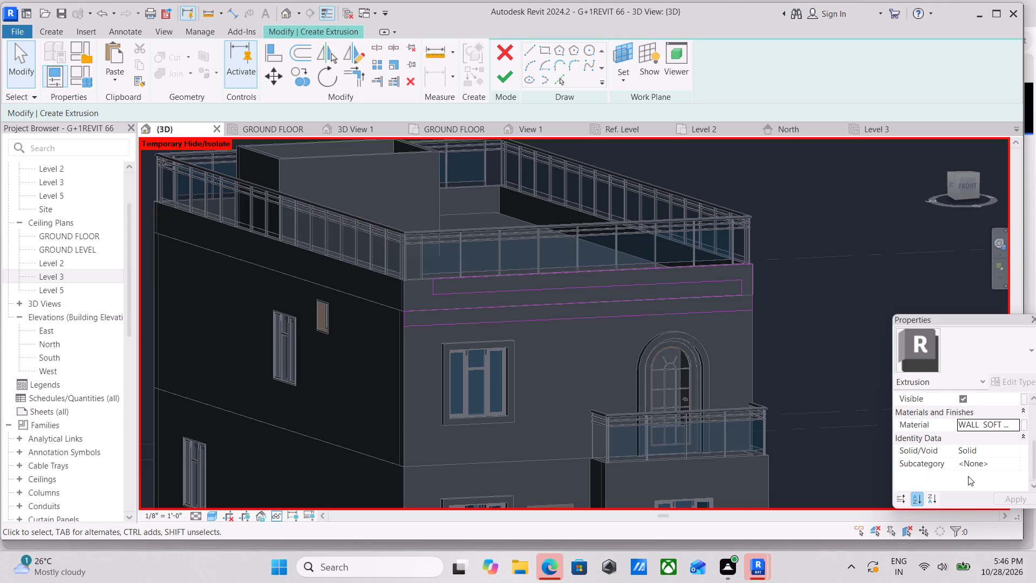
{"action": "scroll", "coordinate": [992, 453], "scroll_direction": "up", "scroll_amount": 4}
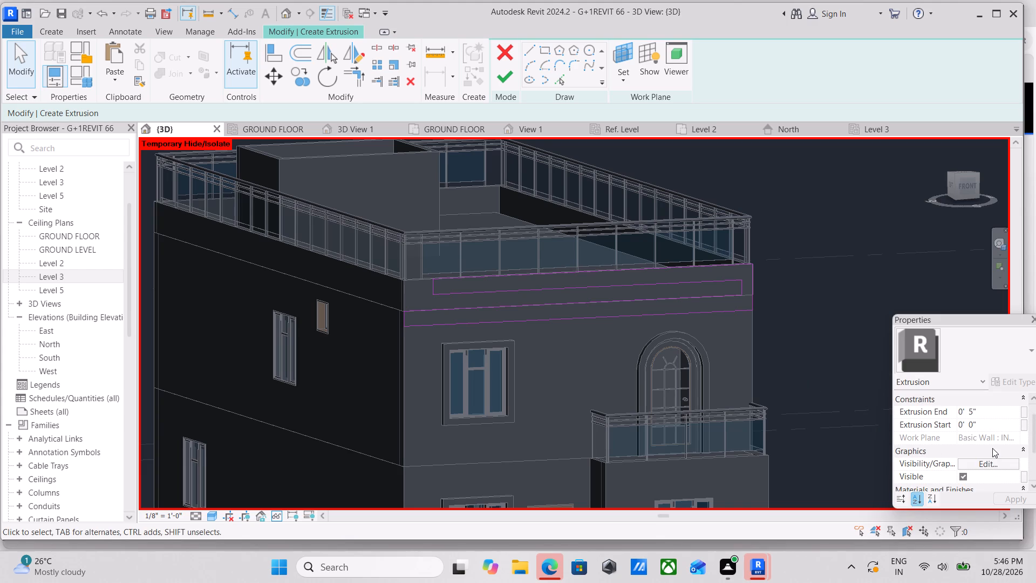
{"action": "left_click", "coordinate": [984, 408]}
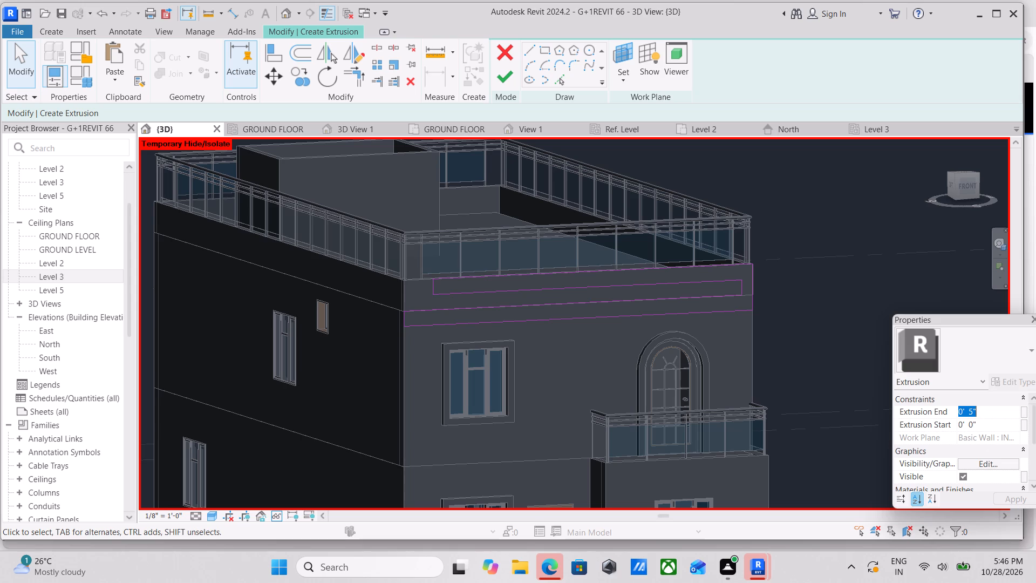
{"action": "key", "text": "2"}
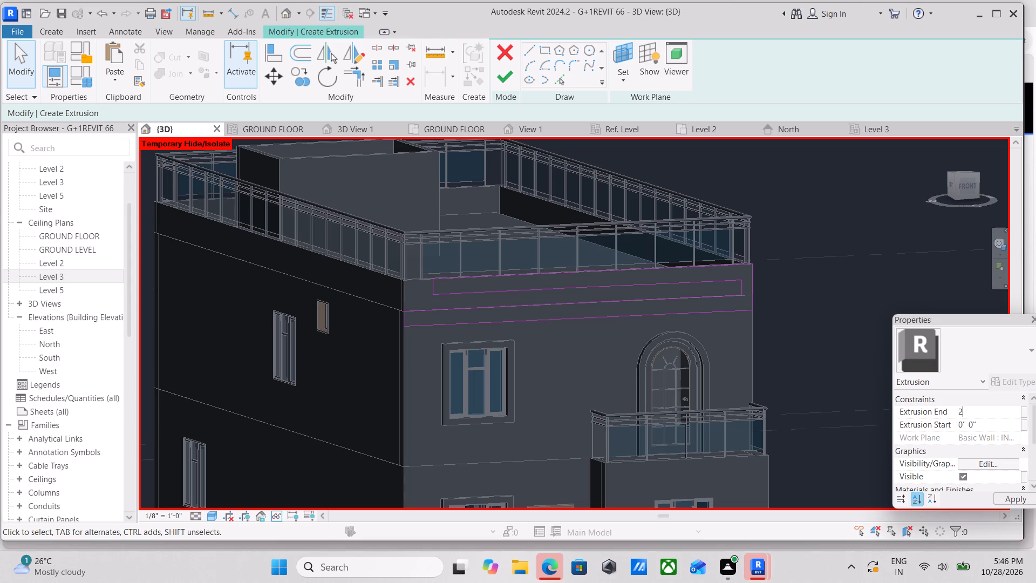
{"action": "key", "text": "apostrophe"}
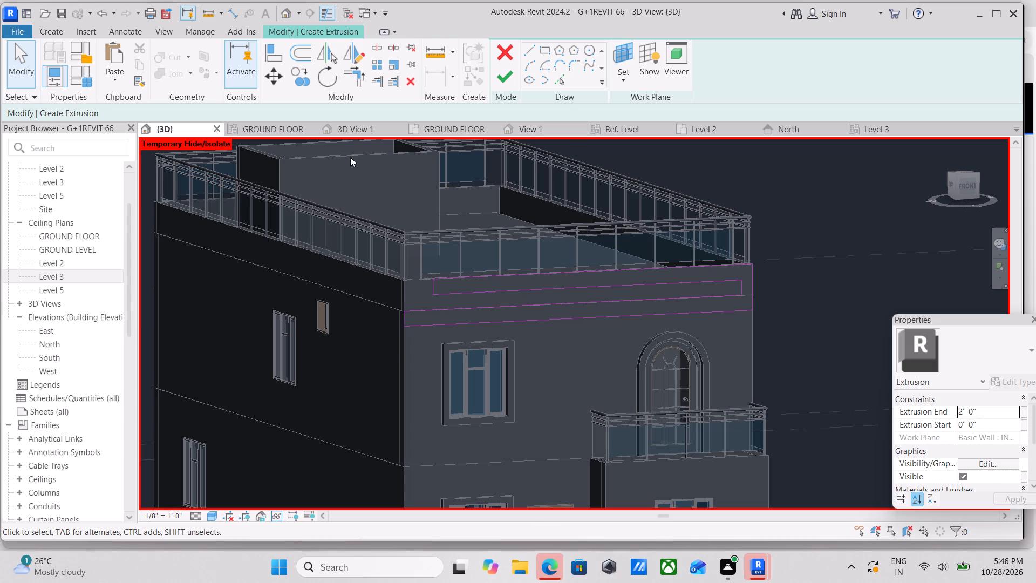
{"action": "left_click", "coordinate": [509, 82]}
Finish the in-place model of the stepped front band.
{"action": "scroll", "coordinate": [550, 342], "scroll_direction": "down", "scroll_amount": 2}
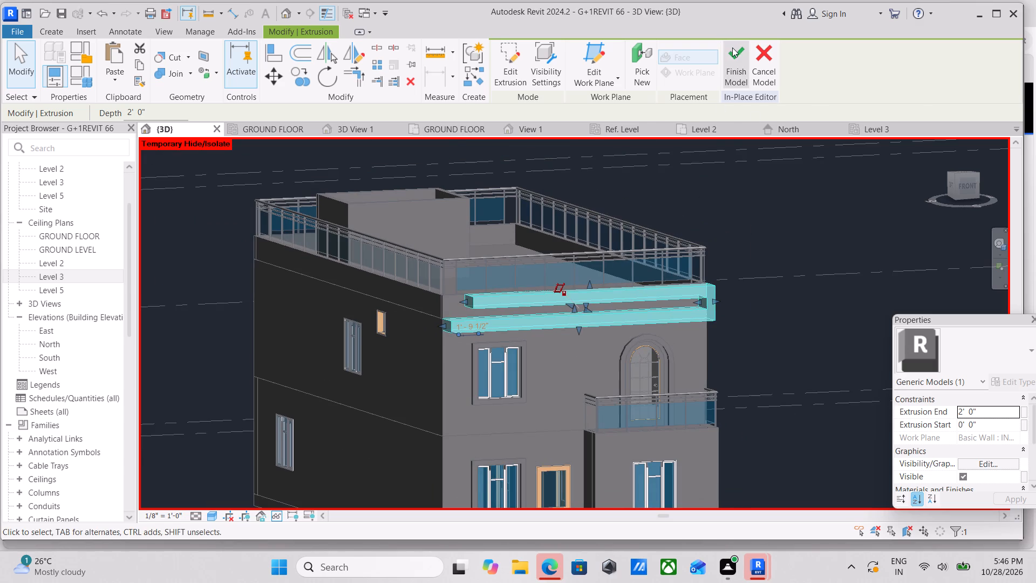
{"action": "scroll", "coordinate": [862, 409], "scroll_direction": "down", "scroll_amount": 3}
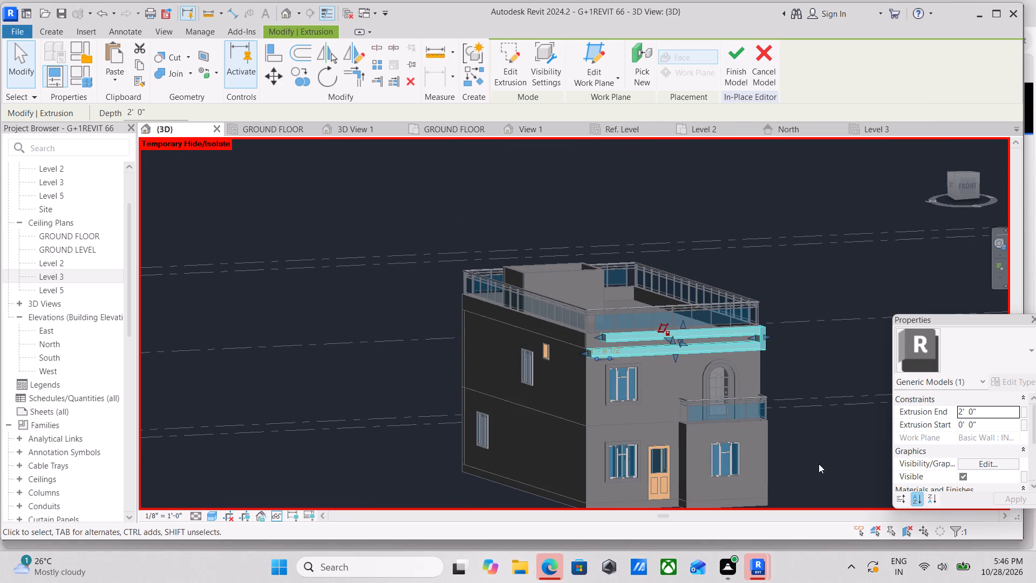
{"action": "scroll", "coordinate": [992, 470], "scroll_direction": "down", "scroll_amount": 2}
{"action": "scroll", "coordinate": [987, 469], "scroll_direction": "up", "scroll_amount": 2}
{"action": "left_click", "coordinate": [733, 57]}
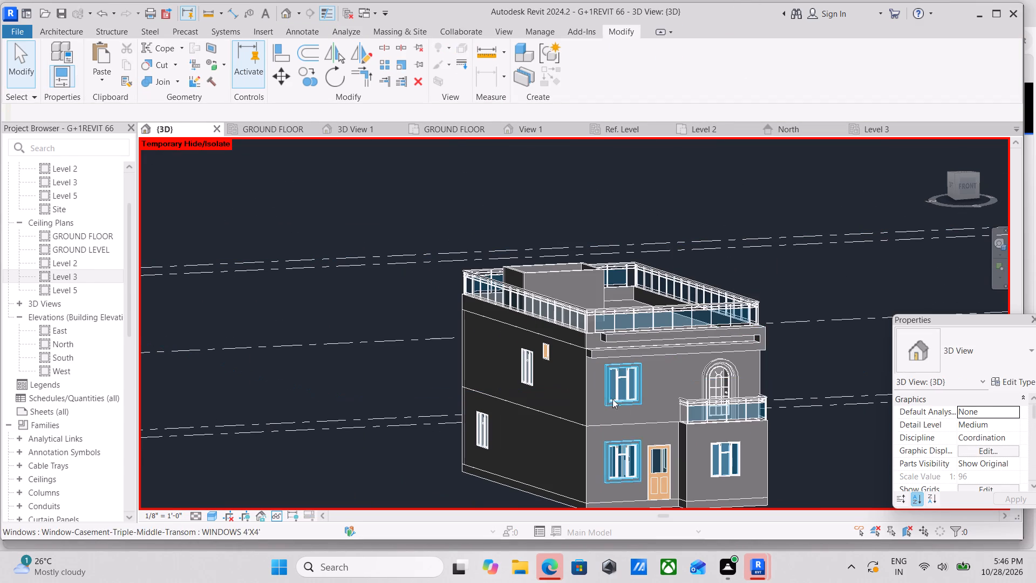
Examine the stepped band from the front, the side and below, including its ends and its fit beneath the roof railing.
{"action": "middle_click_drag", "start_coordinate": [608, 392], "coordinate": [524, 412], "text": "shift"}
{"action": "scroll", "coordinate": [723, 330], "scroll_direction": "up", "scroll_amount": 3}
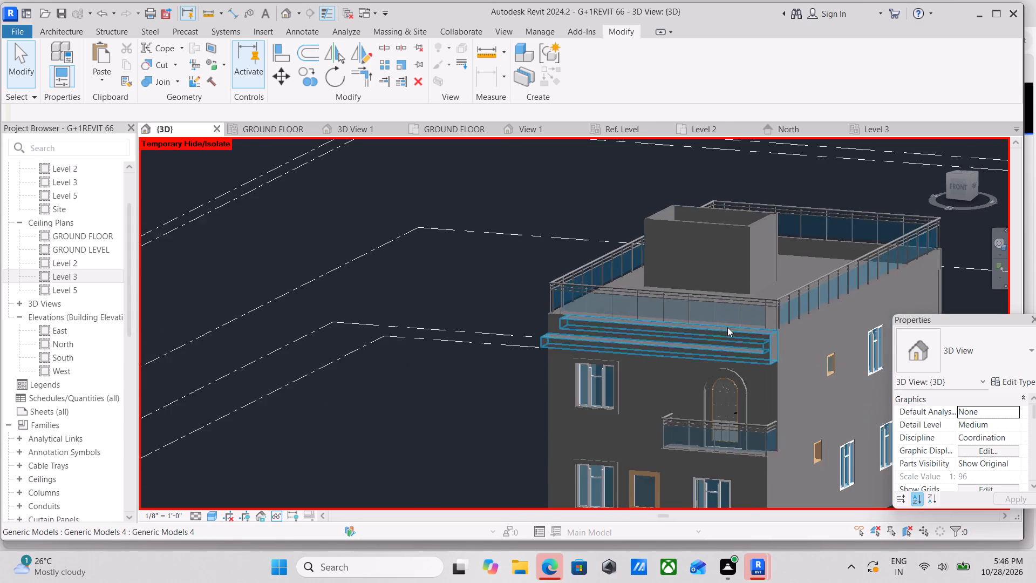
{"action": "middle_click_drag", "start_coordinate": [707, 355], "coordinate": [749, 404], "text": "shift"}
{"action": "middle_click_drag", "start_coordinate": [645, 372], "coordinate": [676, 274], "text": "shift"}
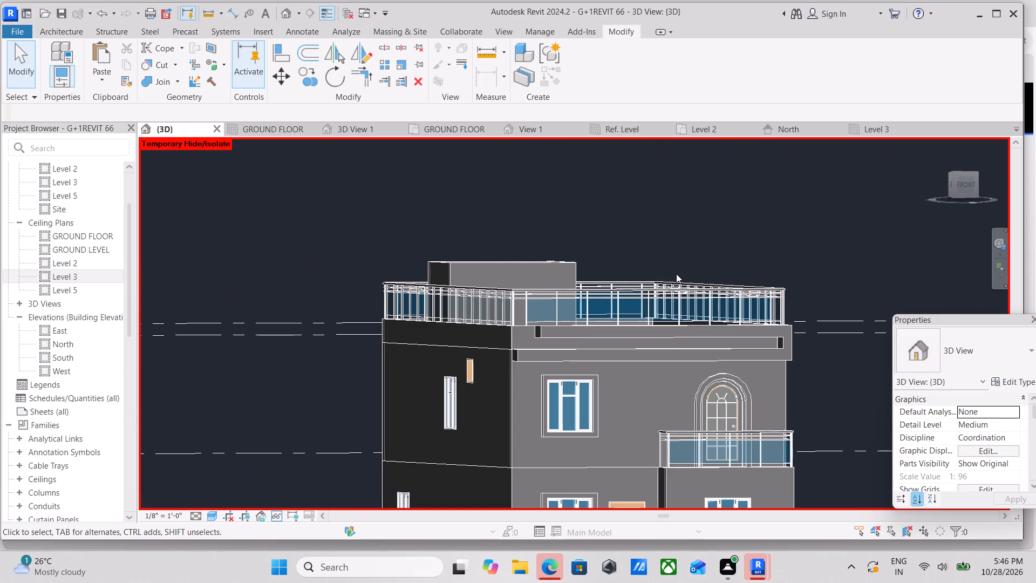
{"action": "scroll", "coordinate": [520, 361], "scroll_direction": "up", "scroll_amount": 9}
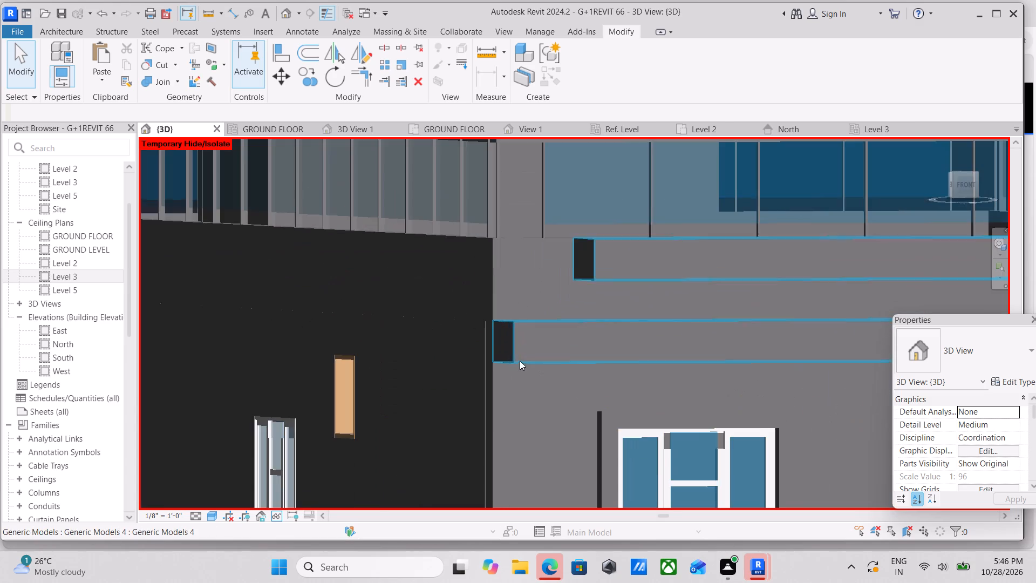
{"action": "middle_click_drag", "start_coordinate": [557, 340], "coordinate": [505, 372], "text": "shift"}
{"action": "scroll", "coordinate": [505, 372], "scroll_direction": "down", "scroll_amount": 2, "text": "shift"}
{"action": "middle_click_drag", "start_coordinate": [578, 350], "coordinate": [590, 340]}
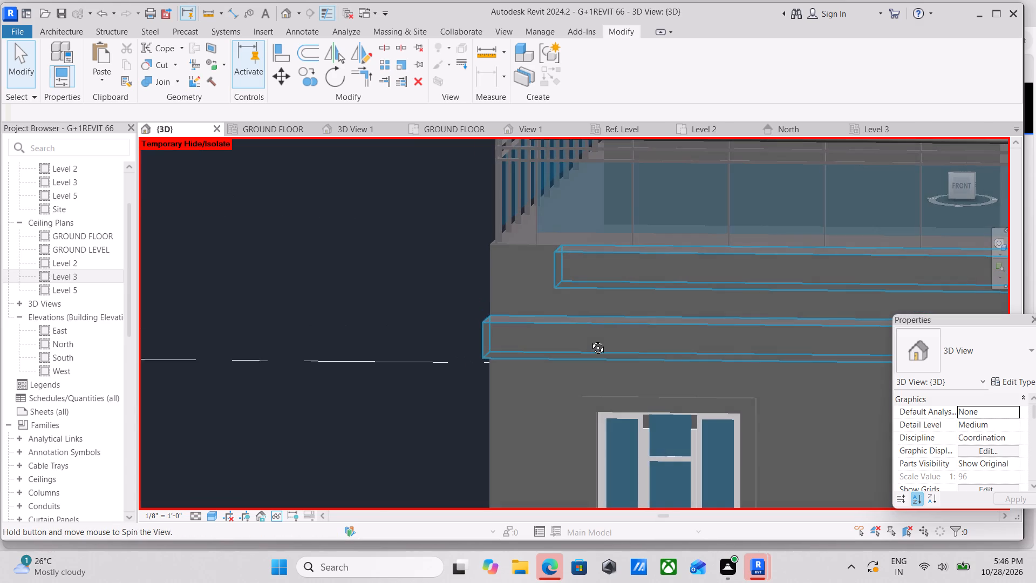
{"action": "middle_click_drag", "start_coordinate": [590, 340], "coordinate": [598, 334]}
{"action": "scroll", "coordinate": [605, 330], "scroll_direction": "down", "scroll_amount": 3}
{"action": "middle_click_drag", "start_coordinate": [605, 330], "coordinate": [277, 329]}
{"action": "scroll", "coordinate": [277, 329], "scroll_direction": "up", "scroll_amount": 1}
{"action": "scroll", "coordinate": [471, 329], "scroll_direction": "down", "scroll_amount": 2}
{"action": "middle_click_drag", "start_coordinate": [489, 332], "coordinate": [426, 323]}
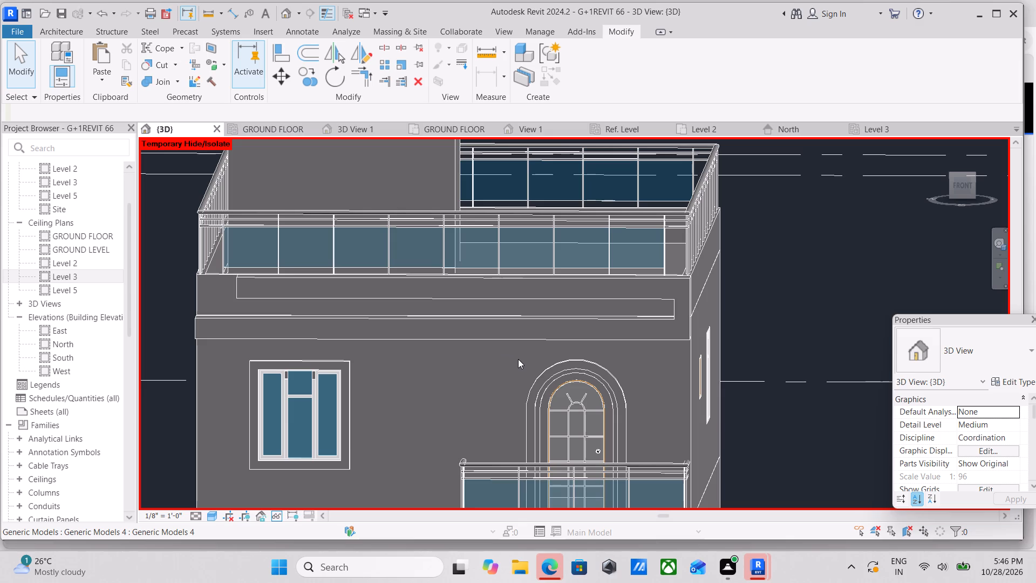
{"action": "middle_click_drag", "start_coordinate": [515, 369], "coordinate": [631, 339], "text": "shift"}
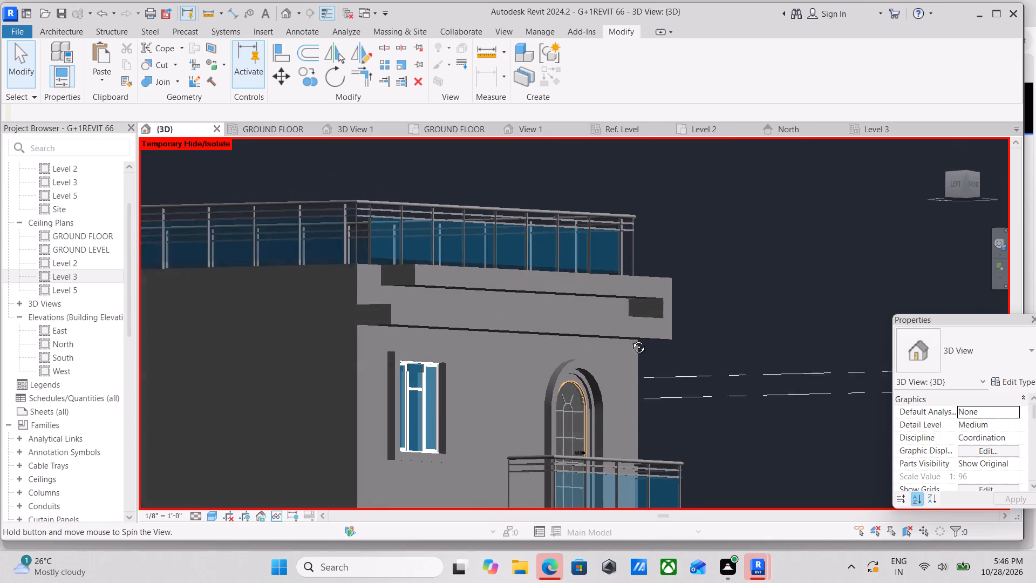
{"action": "middle_click_drag", "start_coordinate": [631, 339], "coordinate": [590, 320], "text": "shift"}
{"action": "middle_click_drag", "start_coordinate": [603, 352], "coordinate": [516, 306], "text": "shift"}
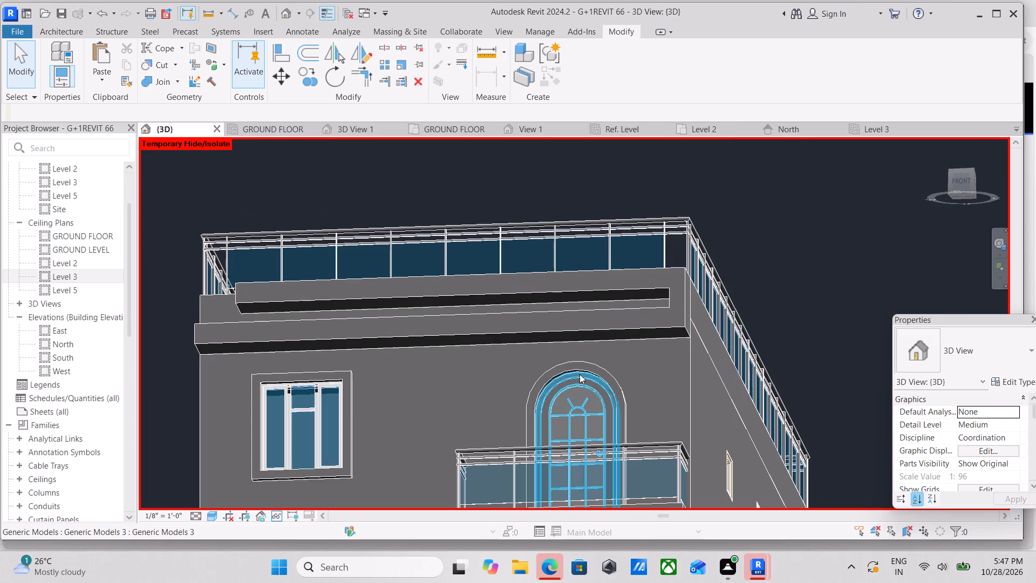
{"action": "middle_click_drag", "start_coordinate": [580, 374], "coordinate": [599, 449]}
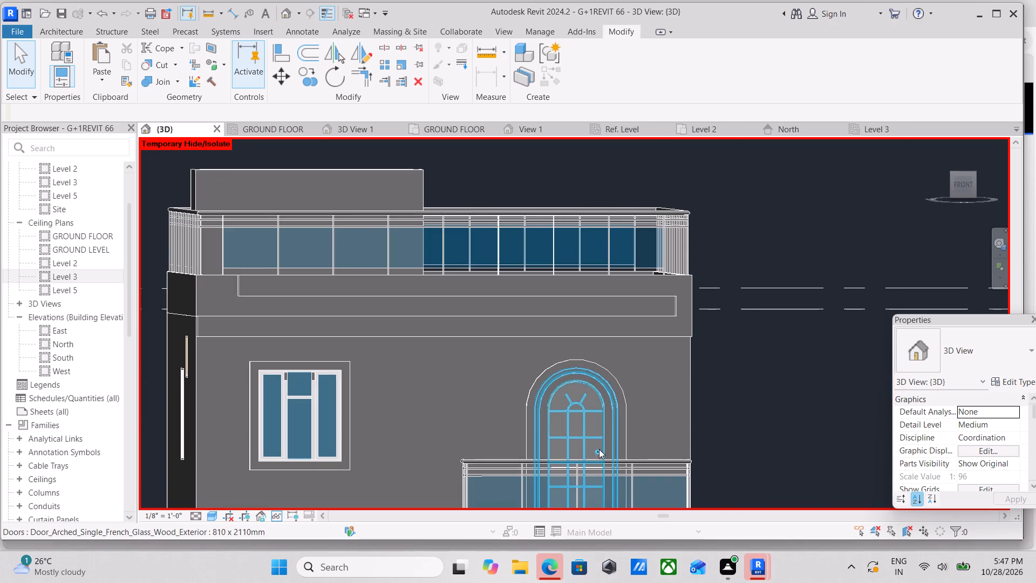
{"action": "middle_click_drag", "start_coordinate": [613, 430], "coordinate": [460, 444]}
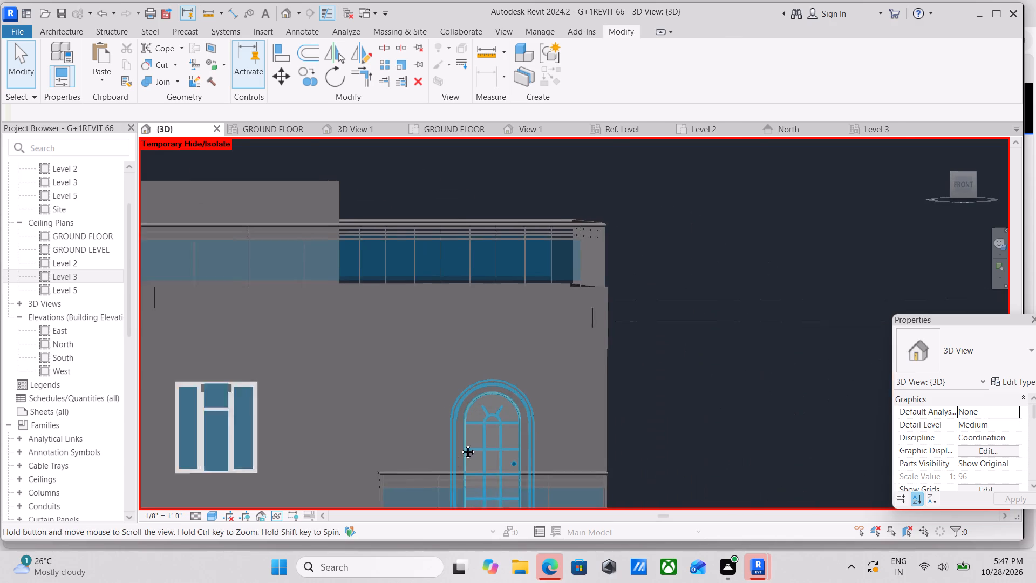
{"action": "middle_click_drag", "start_coordinate": [460, 444], "coordinate": [432, 445]}
{"action": "scroll", "coordinate": [463, 359], "scroll_direction": "up", "scroll_amount": 2}
{"action": "middle_click_drag", "start_coordinate": [465, 376], "coordinate": [489, 257], "text": "shift"}
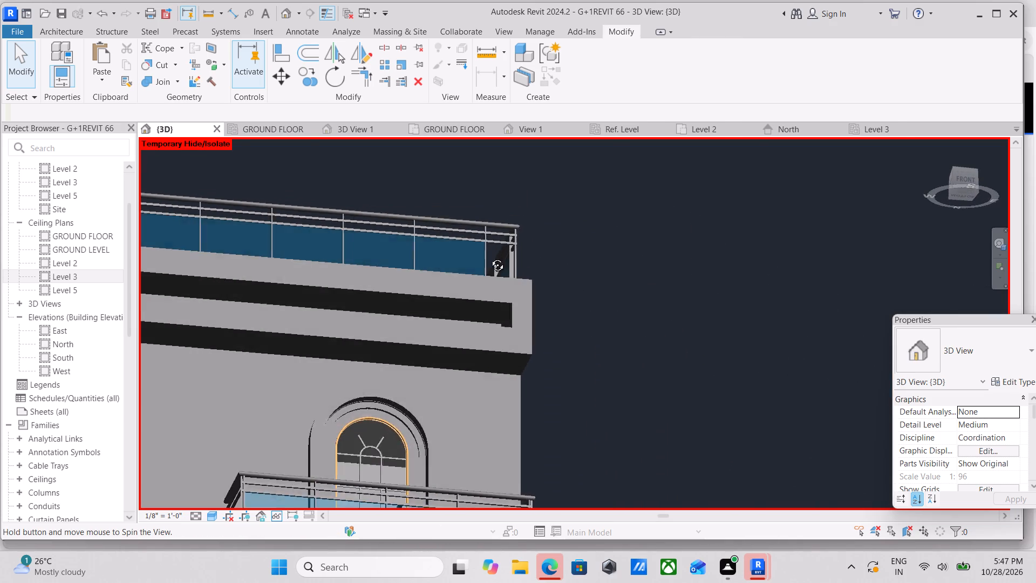
{"action": "middle_click_drag", "start_coordinate": [489, 257], "coordinate": [491, 255], "text": "shift"}
{"action": "scroll", "coordinate": [462, 387], "scroll_direction": "up", "scroll_amount": 2}
{"action": "middle_click_drag", "start_coordinate": [401, 378], "coordinate": [458, 361]}
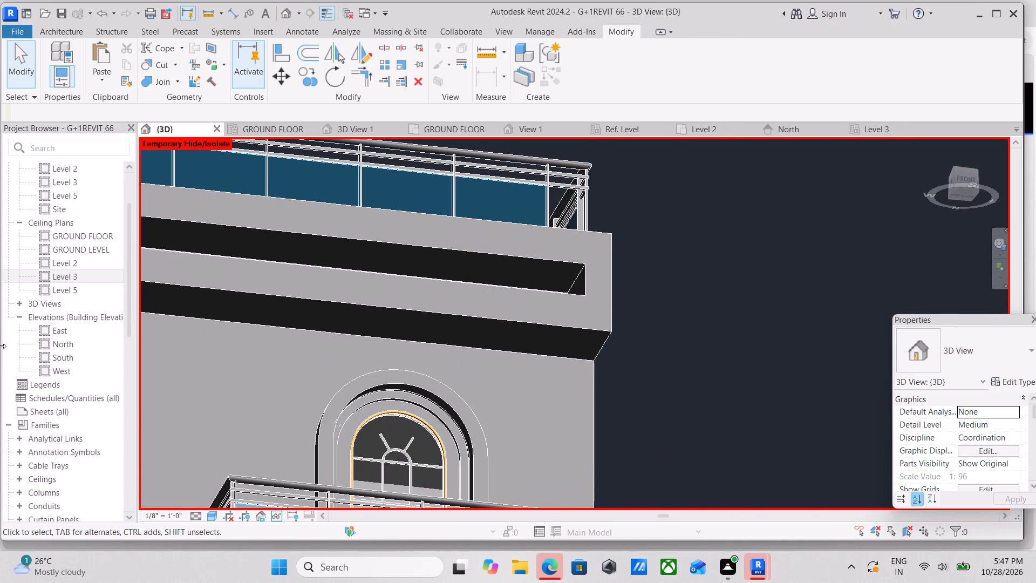
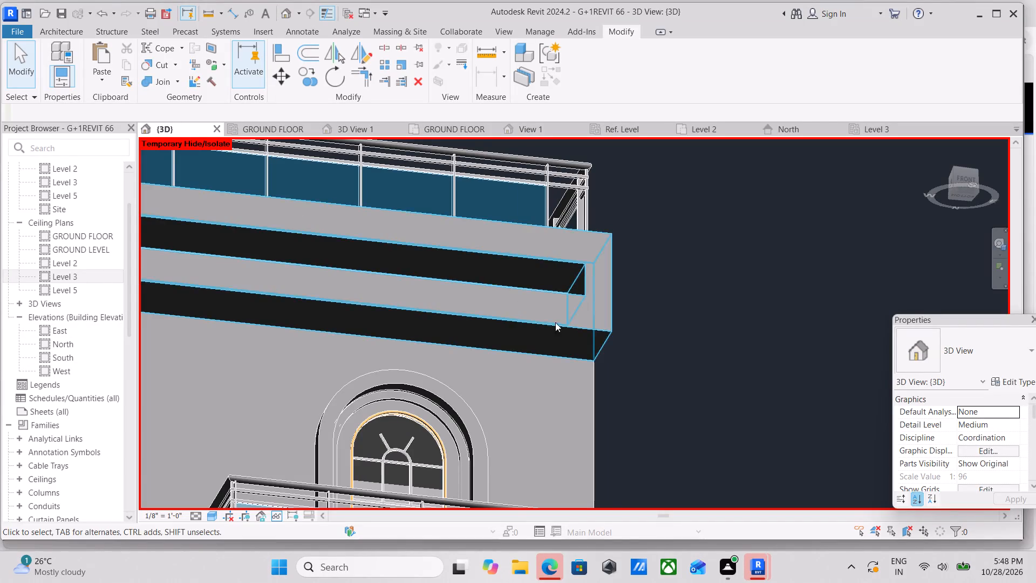
Start a new in-place component in the Generic Models category, accepting the suggested name.
{"action": "scroll", "coordinate": [580, 361], "scroll_direction": "down", "scroll_amount": 2}
{"action": "middle_click_drag", "start_coordinate": [524, 391], "coordinate": [541, 369]}
{"action": "scroll", "coordinate": [544, 365], "scroll_direction": "up", "scroll_amount": 2}
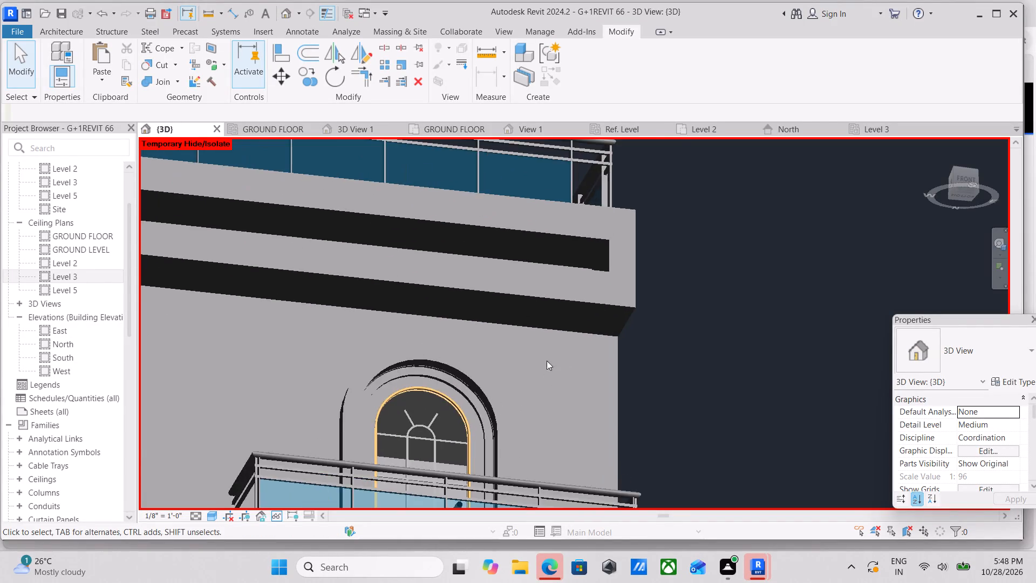
{"action": "scroll", "coordinate": [550, 351], "scroll_direction": "up", "scroll_amount": 5}
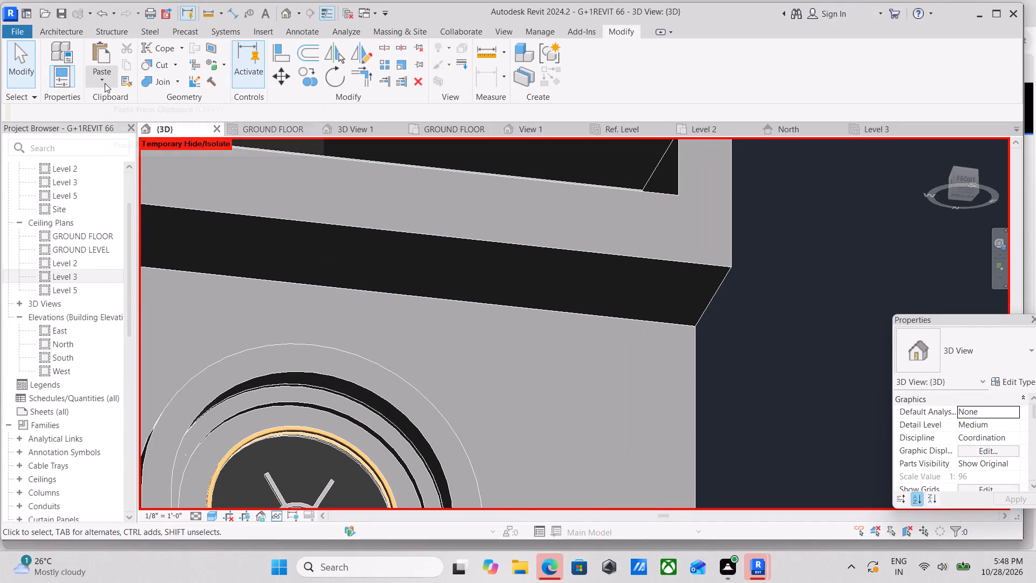
{"action": "left_click", "coordinate": [70, 32]}
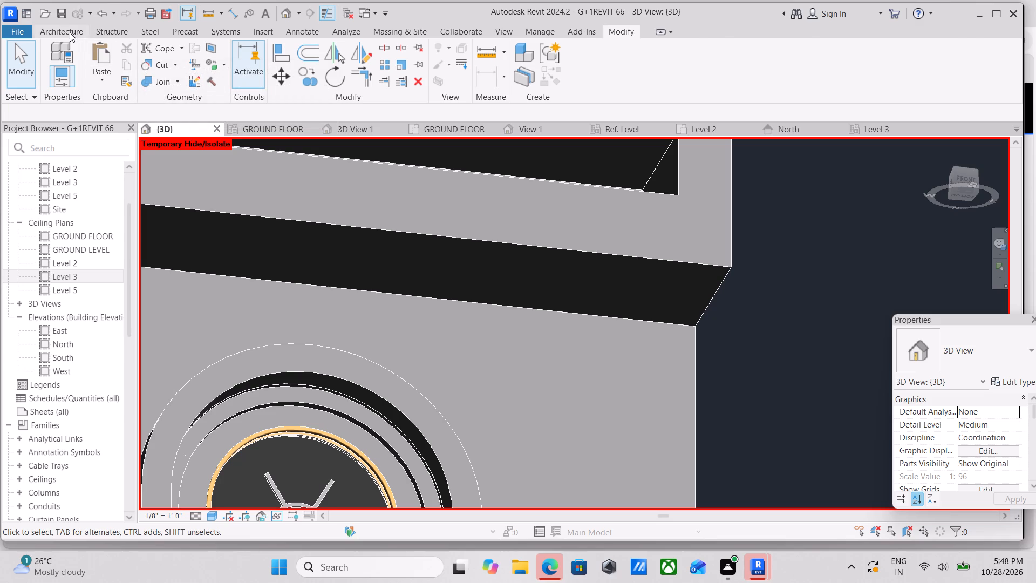
{"action": "left_click", "coordinate": [173, 76]}
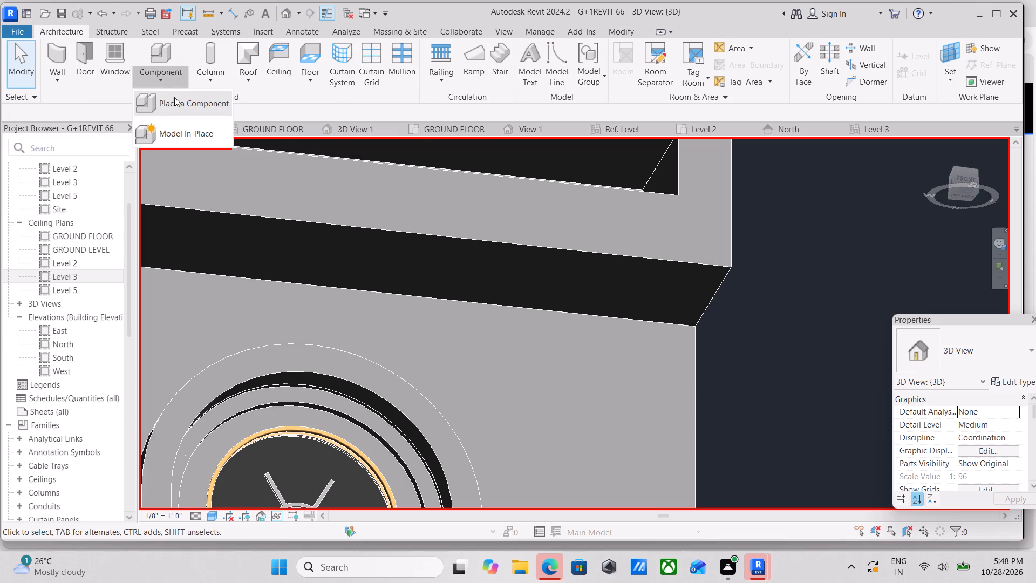
{"action": "left_click", "coordinate": [182, 135]}
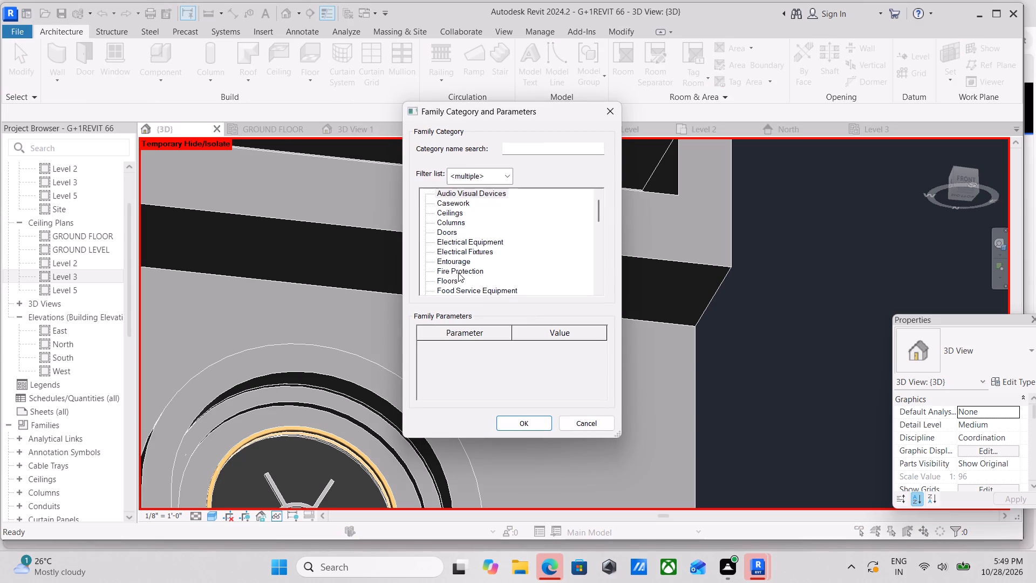
{"action": "scroll", "coordinate": [456, 272], "scroll_direction": "down", "scroll_amount": 4}
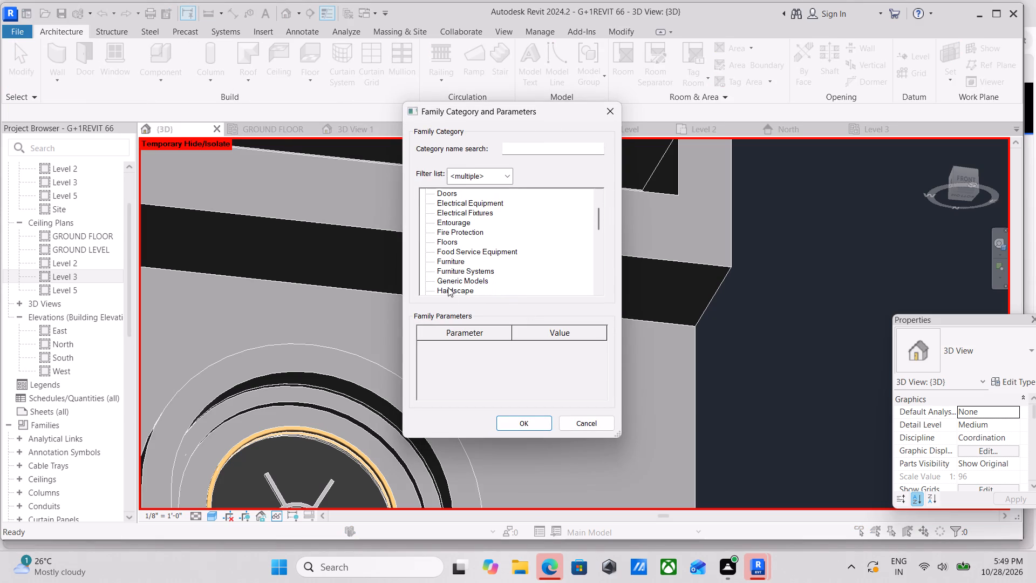
{"action": "left_click", "coordinate": [450, 282]}
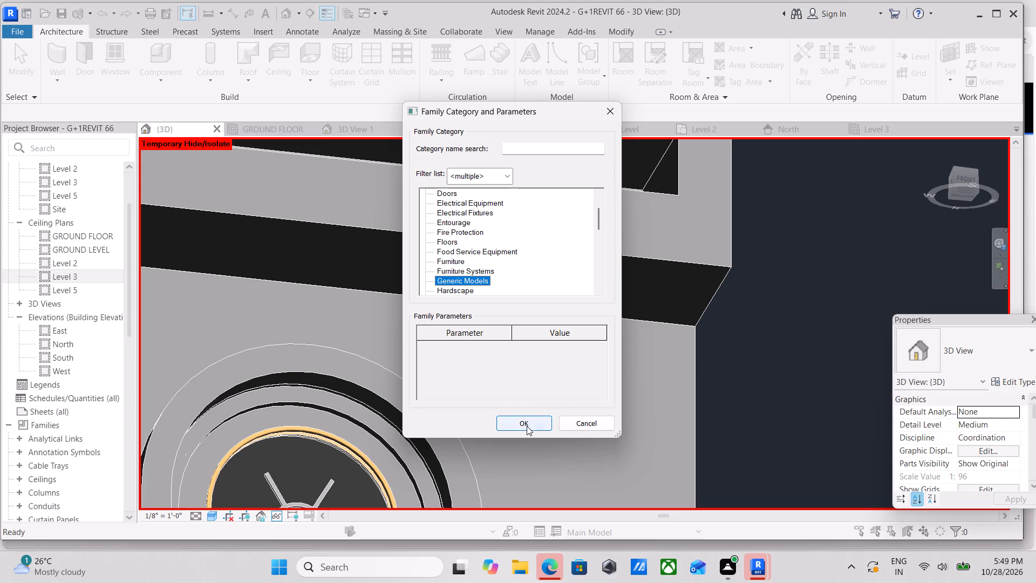
{"action": "left_click", "coordinate": [530, 424]}
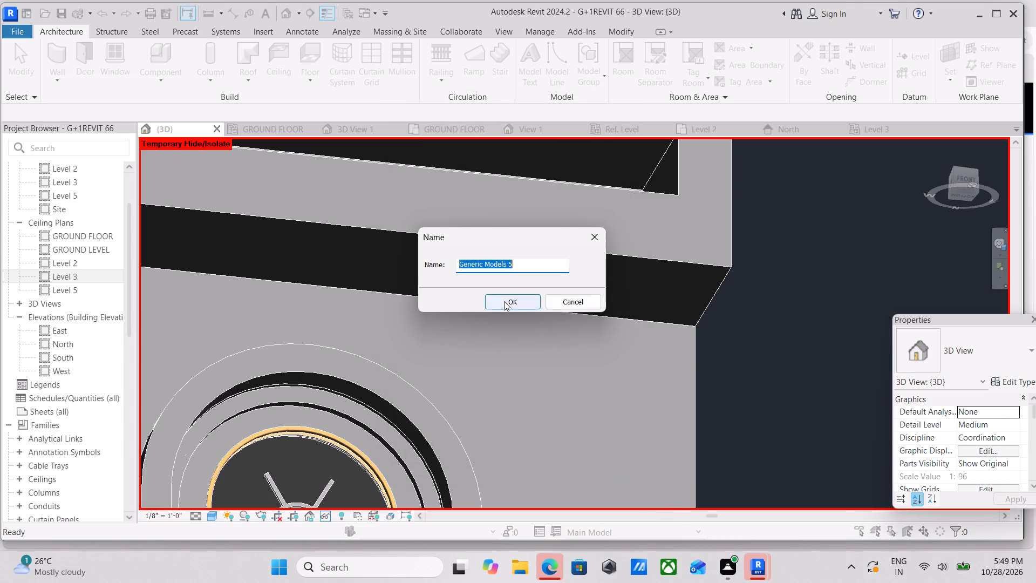
{"action": "left_click", "coordinate": [504, 301]}
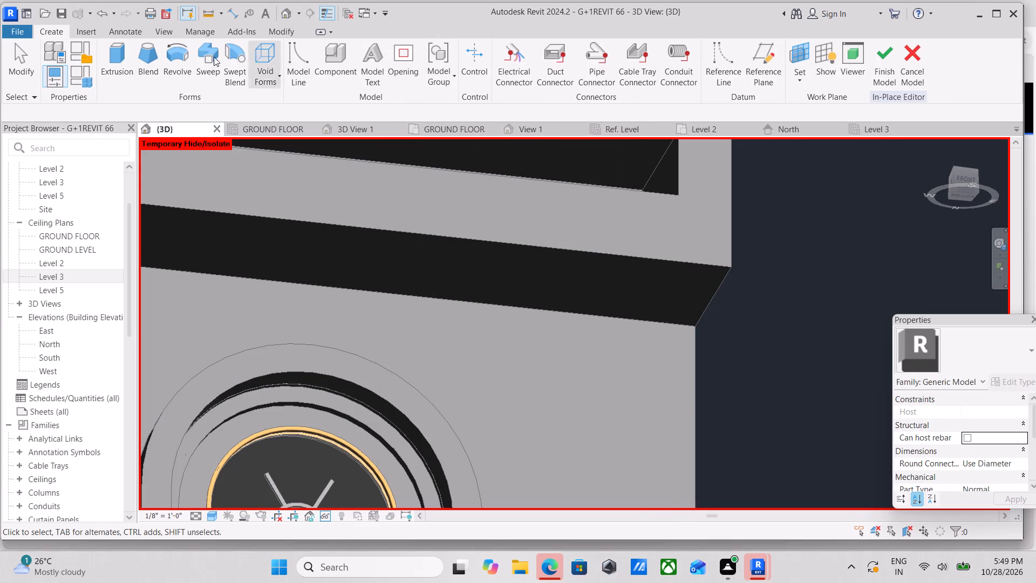
Start an extrusion with the underside face of the stepped front band as its work plane.
{"action": "left_click", "coordinate": [120, 61]}
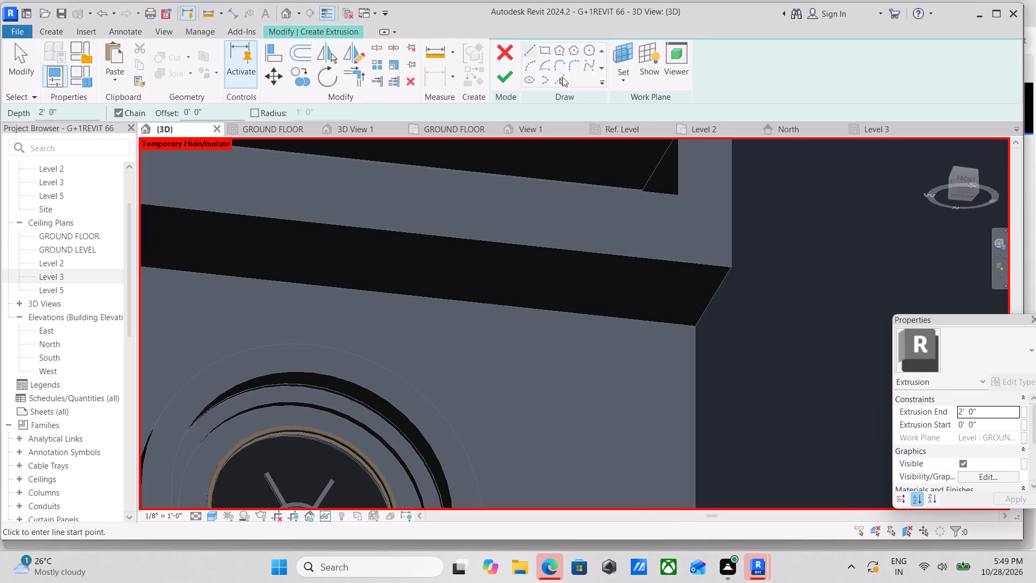
{"action": "left_click", "coordinate": [617, 77]}
{"action": "left_click", "coordinate": [626, 130]}
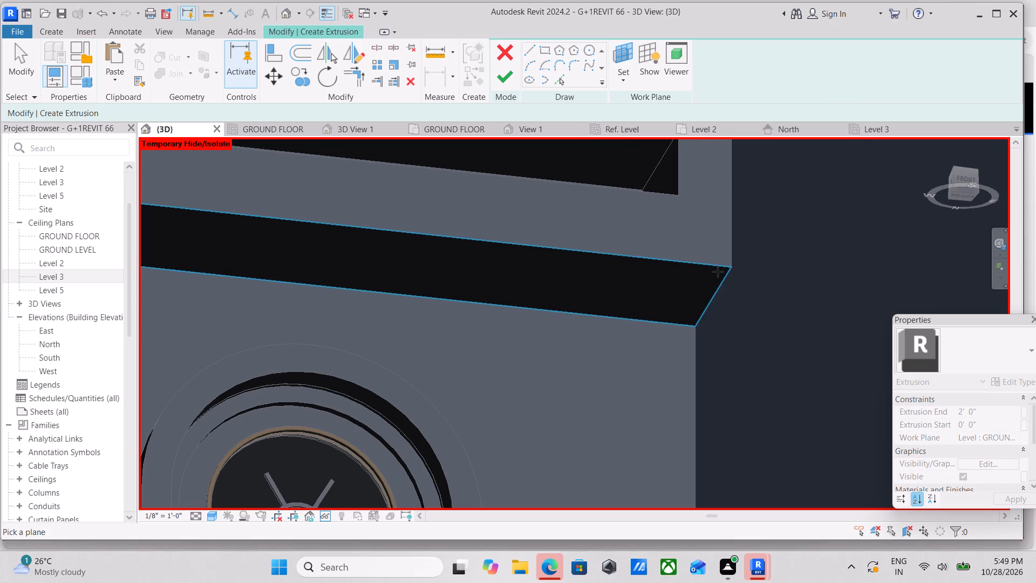
{"action": "left_click", "coordinate": [718, 269]}
Sketch a rectangle about 4" by 5" on the band's underside, close to the wall face above the arched window.
{"action": "scroll", "coordinate": [502, 330], "scroll_direction": "down", "scroll_amount": 1}
{"action": "middle_click_drag", "start_coordinate": [513, 300], "coordinate": [534, 238]}
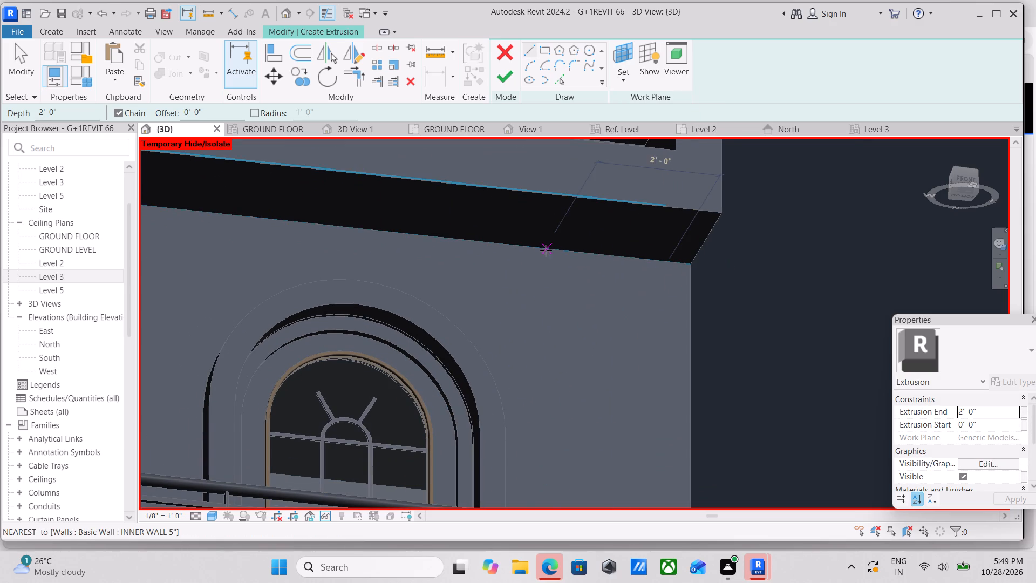
{"action": "left_click", "coordinate": [548, 49]}
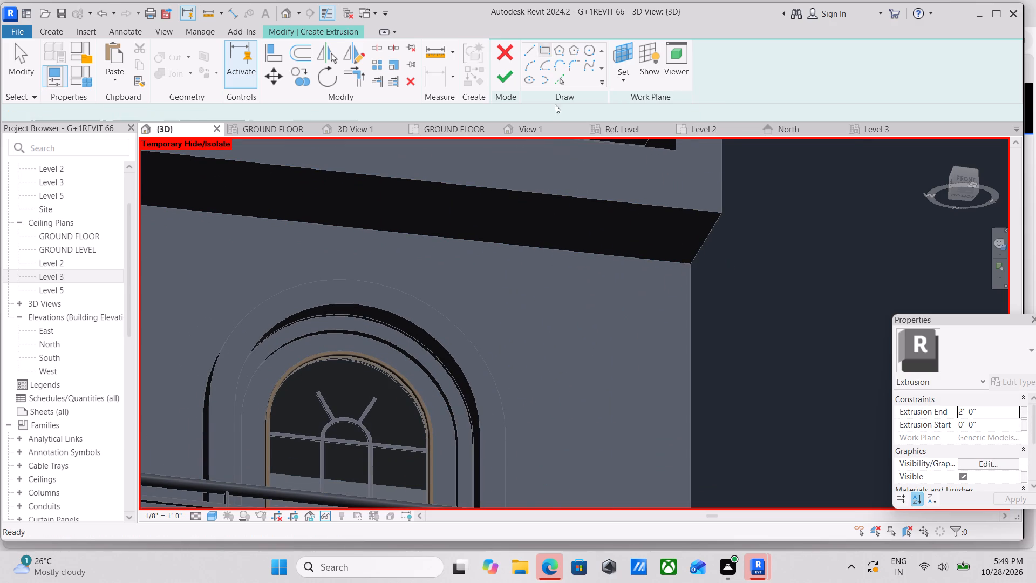
{"action": "left_click", "coordinate": [543, 246]}
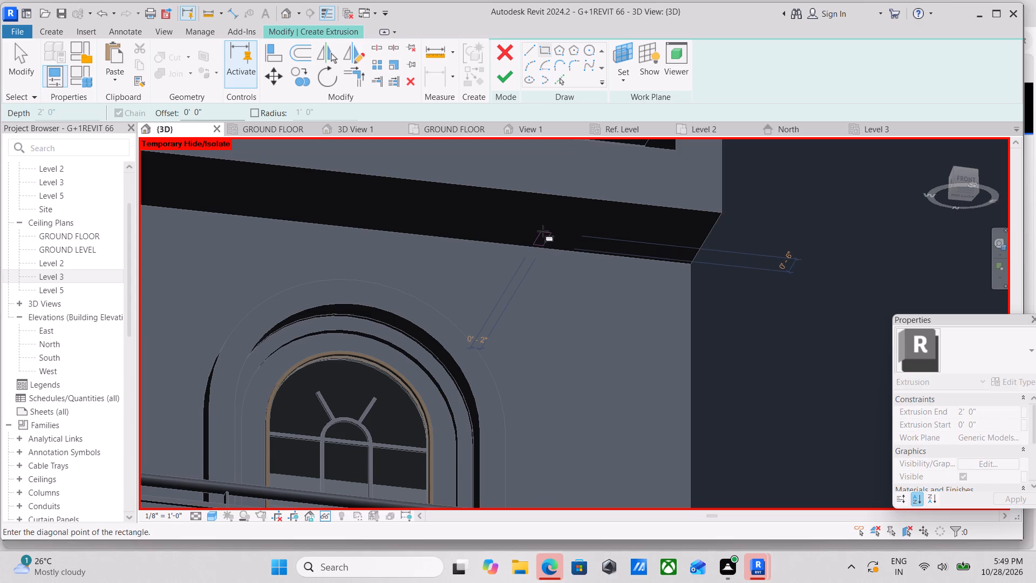
{"action": "left_click", "coordinate": [531, 232]}
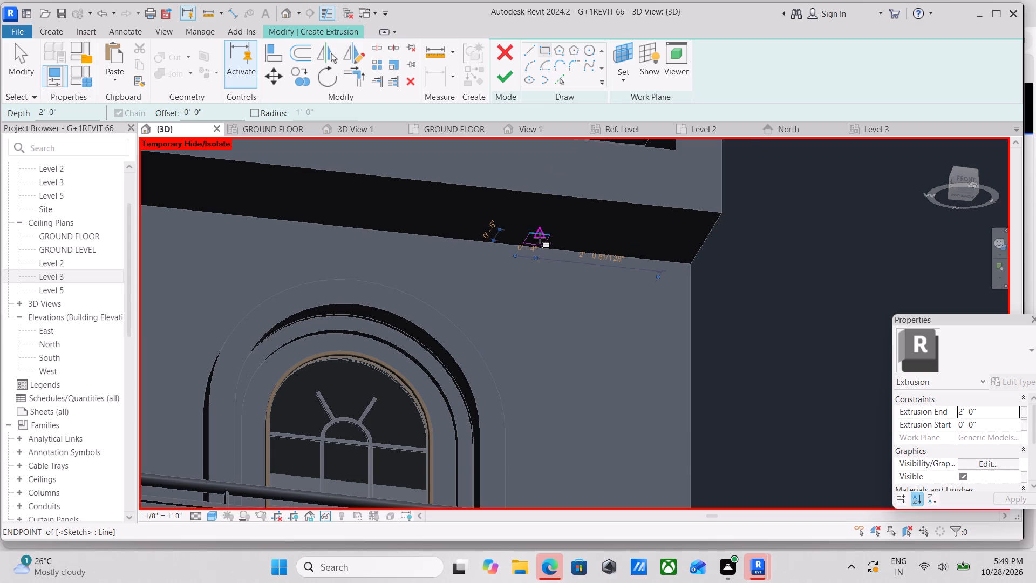
{"action": "scroll", "coordinate": [540, 238], "scroll_direction": "up", "scroll_amount": 6}
{"action": "scroll", "coordinate": [531, 301], "scroll_direction": "down", "scroll_amount": 4}
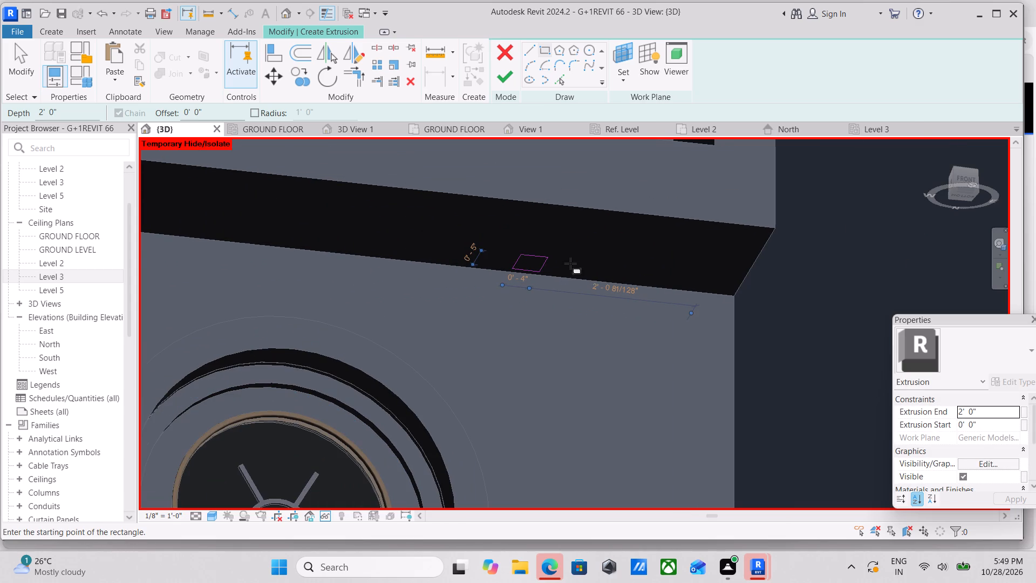
{"action": "key", "text": "Escape"}
{"action": "key", "text": "Escape"}
{"action": "key", "text": "Escape"}
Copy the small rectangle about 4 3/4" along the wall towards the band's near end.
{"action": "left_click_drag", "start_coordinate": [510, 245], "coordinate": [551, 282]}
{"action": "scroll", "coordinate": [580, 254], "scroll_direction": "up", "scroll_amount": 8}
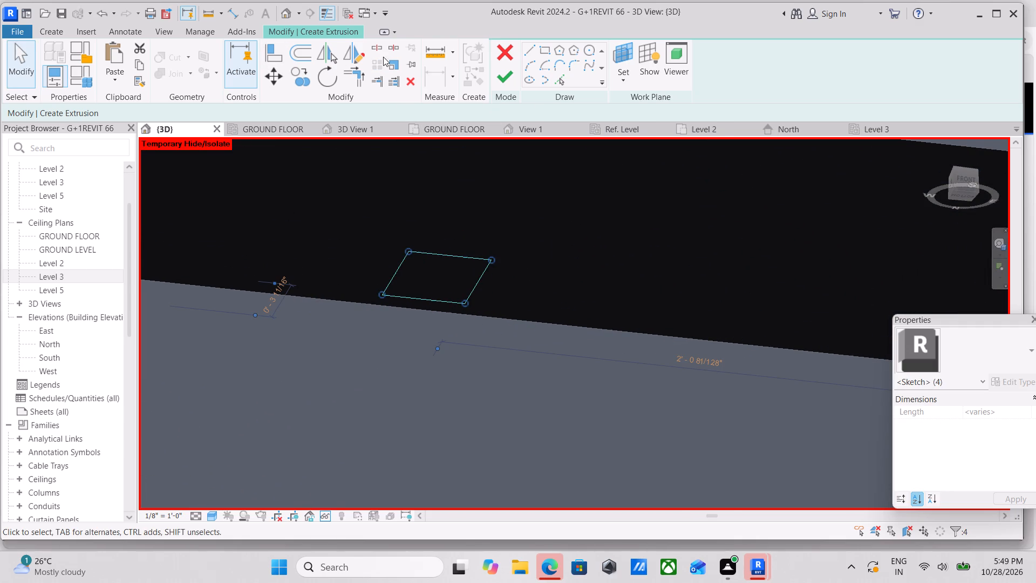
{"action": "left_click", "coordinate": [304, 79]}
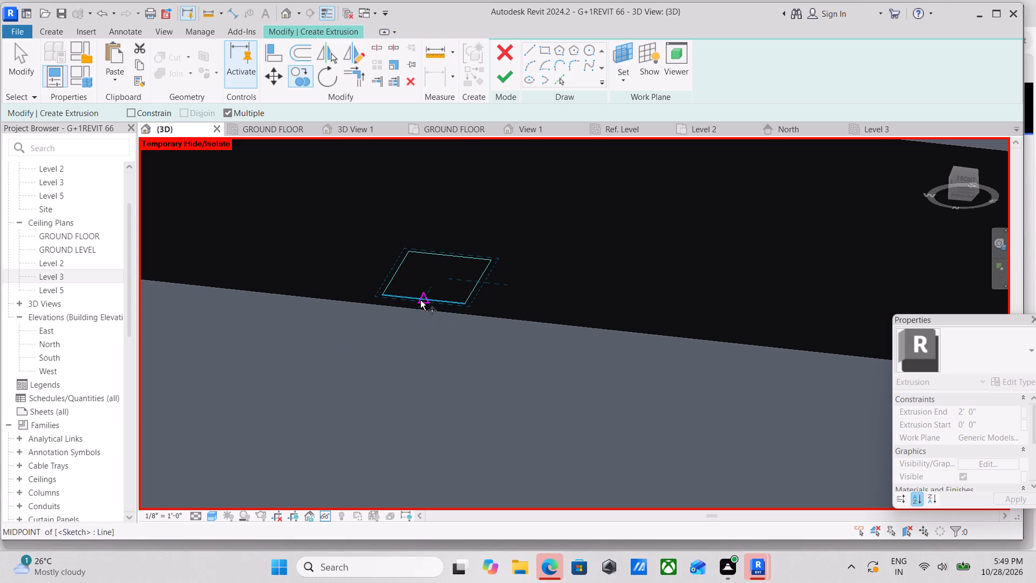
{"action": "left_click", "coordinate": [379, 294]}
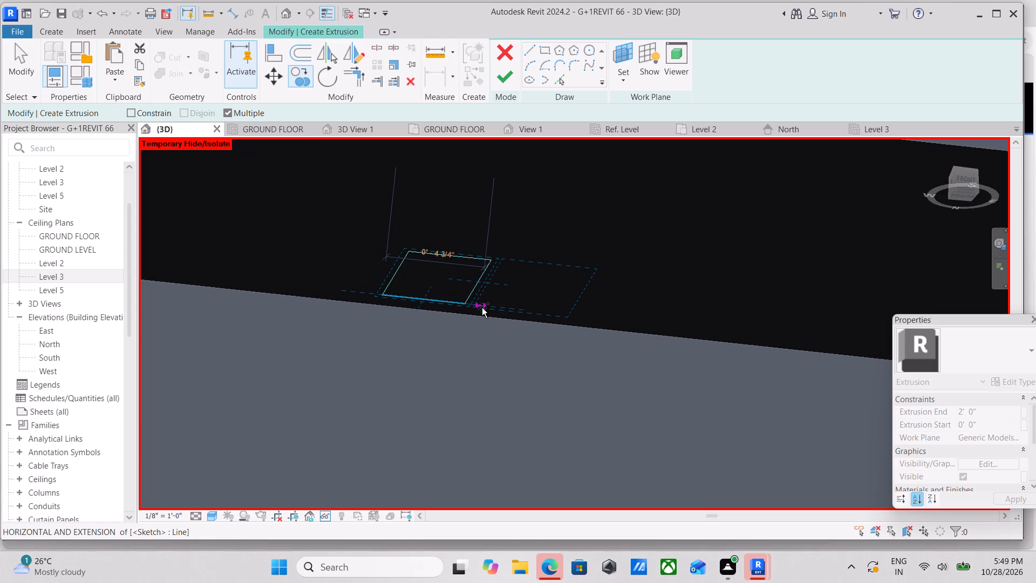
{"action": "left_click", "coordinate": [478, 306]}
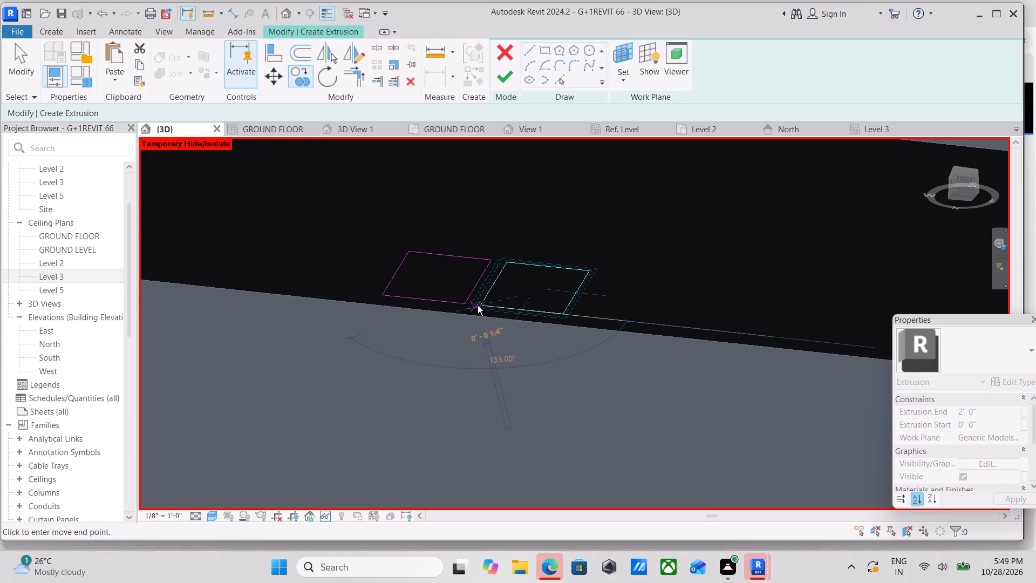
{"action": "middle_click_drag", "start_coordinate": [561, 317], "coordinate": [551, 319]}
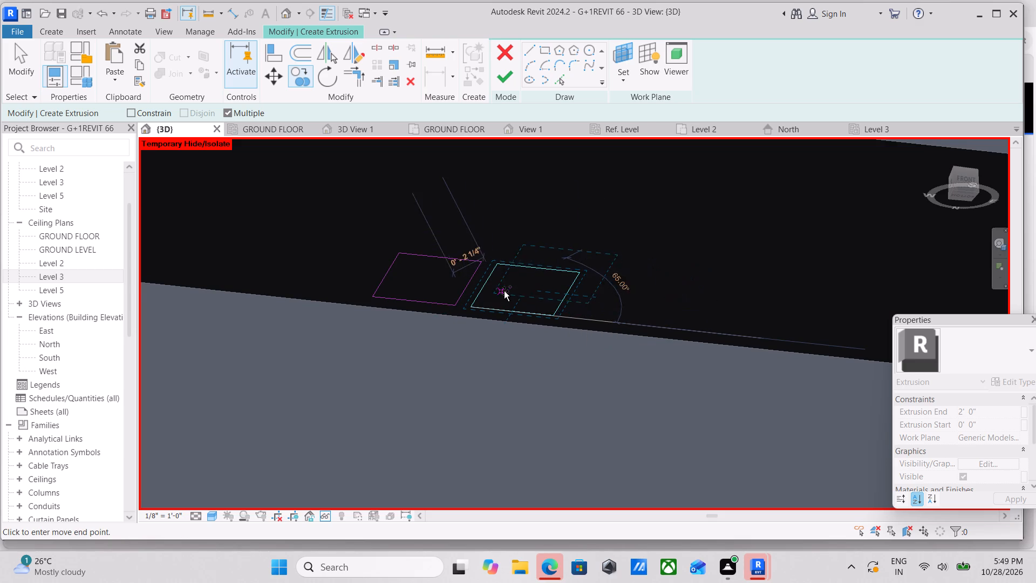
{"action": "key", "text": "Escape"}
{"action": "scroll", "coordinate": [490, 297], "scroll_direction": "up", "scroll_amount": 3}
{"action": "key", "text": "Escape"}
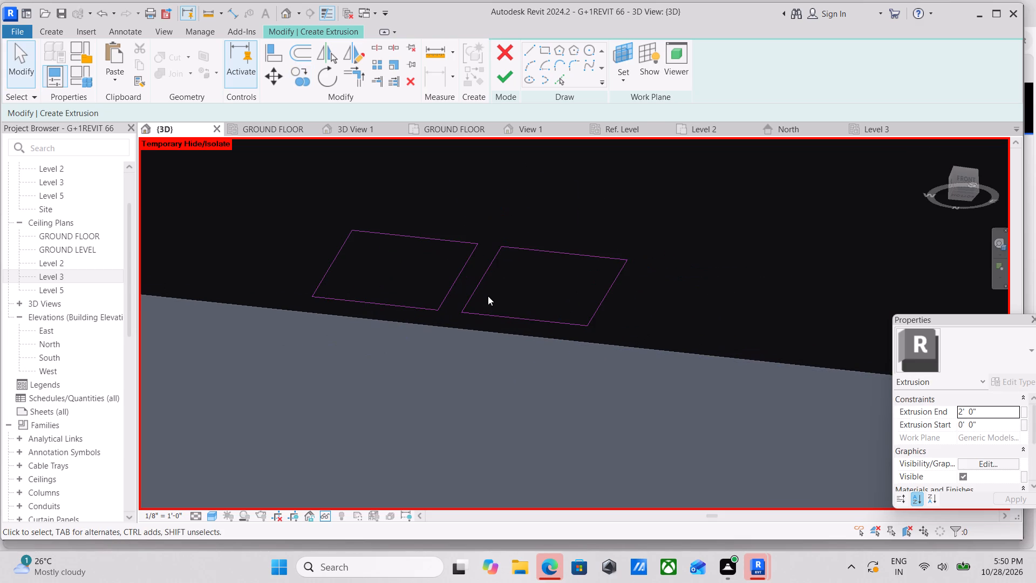
Measure the gap between the two rectangles with an aligned dimension, without placing it.
{"action": "type", "text": "di"}
{"action": "scroll", "coordinate": [463, 277], "scroll_direction": "up", "scroll_amount": 3}
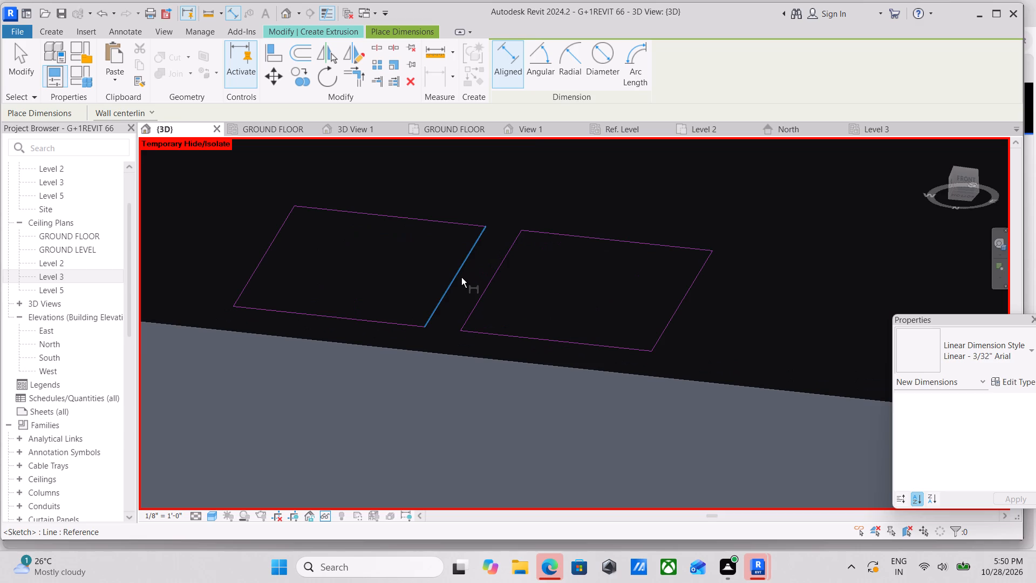
{"action": "left_click", "coordinate": [461, 277]}
{"action": "left_click", "coordinate": [485, 292]}
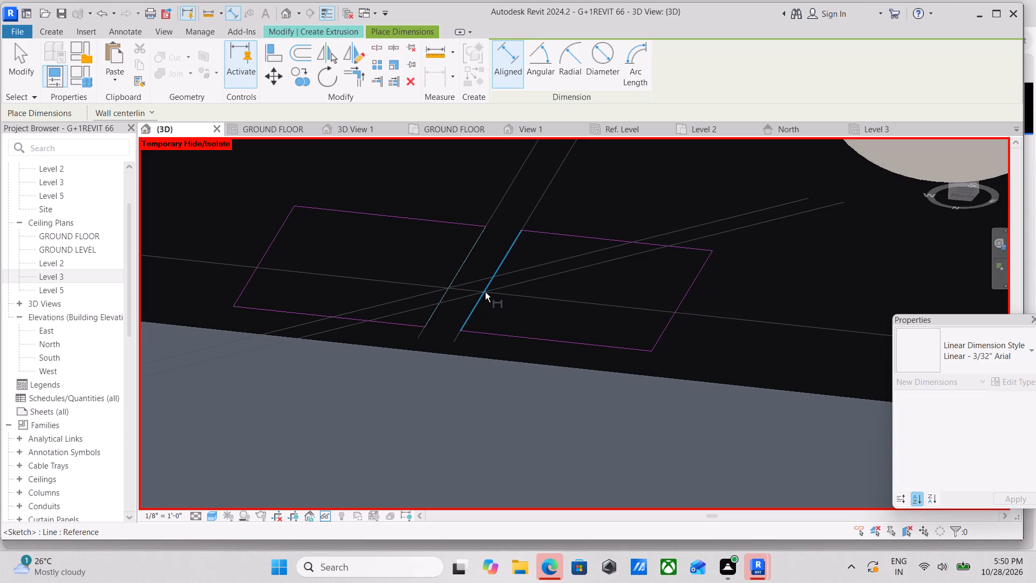
{"action": "scroll", "coordinate": [485, 292], "scroll_direction": "down", "scroll_amount": 12}
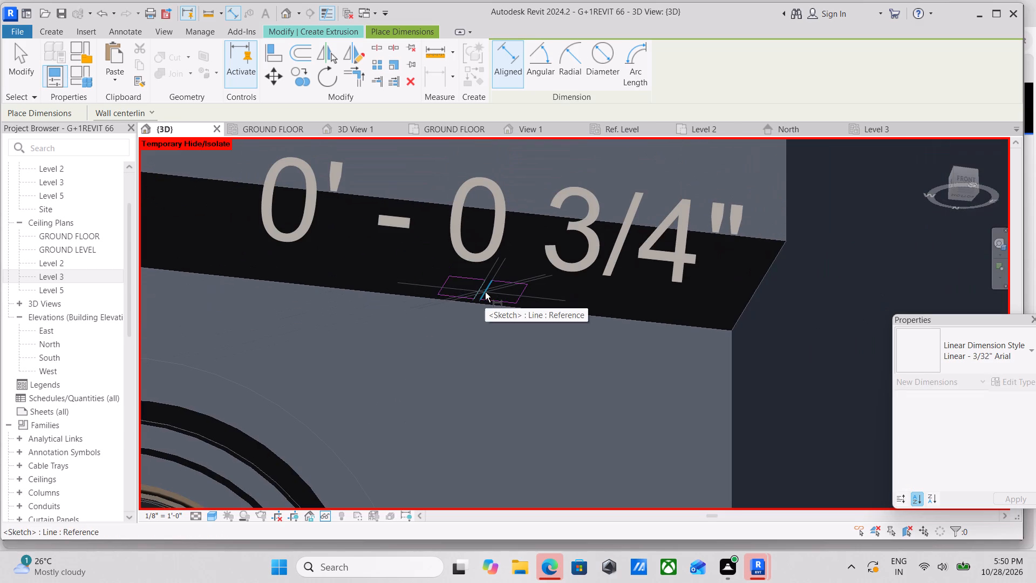
{"action": "key", "text": "Escape"}
{"action": "key", "text": "Escape"}
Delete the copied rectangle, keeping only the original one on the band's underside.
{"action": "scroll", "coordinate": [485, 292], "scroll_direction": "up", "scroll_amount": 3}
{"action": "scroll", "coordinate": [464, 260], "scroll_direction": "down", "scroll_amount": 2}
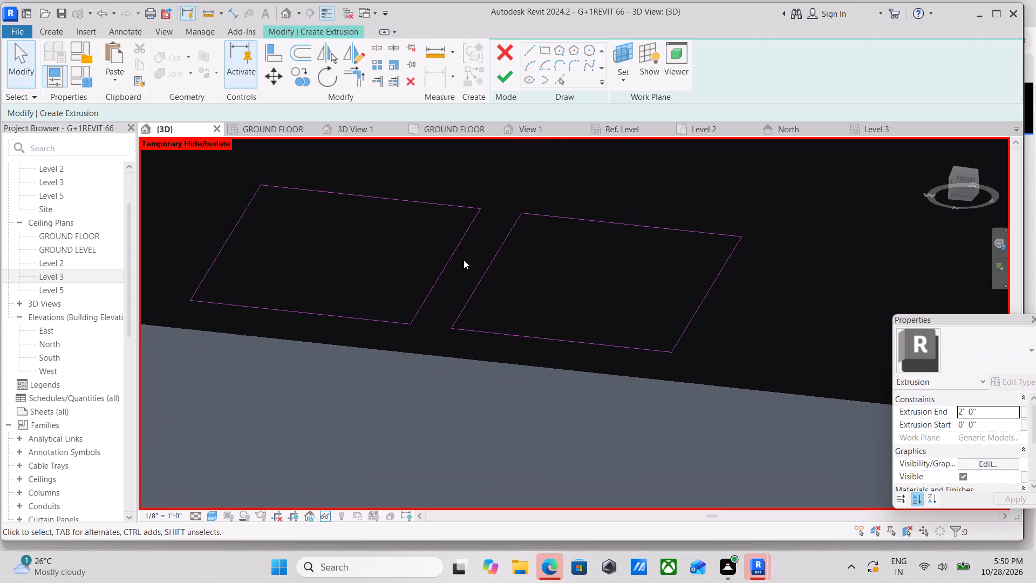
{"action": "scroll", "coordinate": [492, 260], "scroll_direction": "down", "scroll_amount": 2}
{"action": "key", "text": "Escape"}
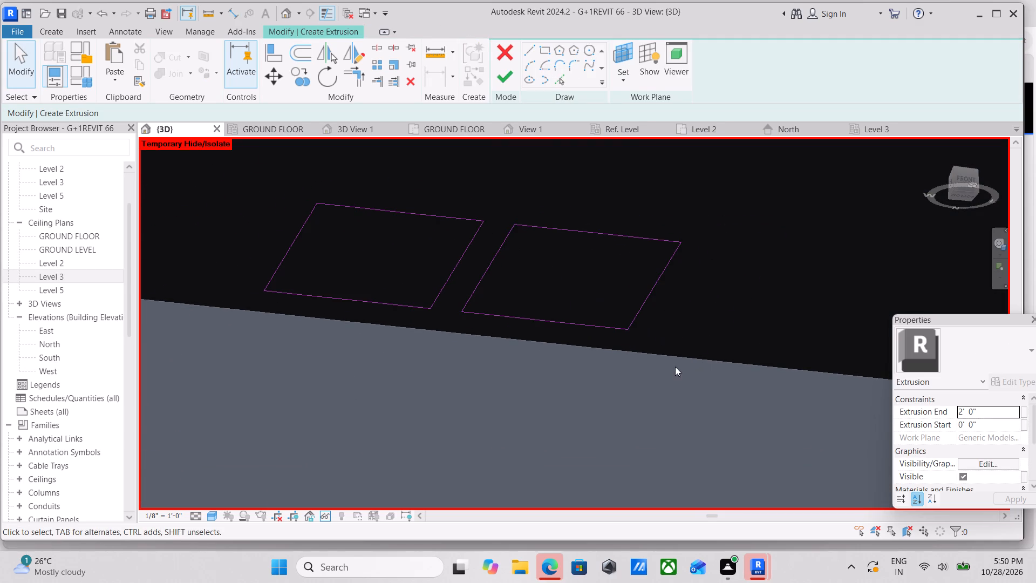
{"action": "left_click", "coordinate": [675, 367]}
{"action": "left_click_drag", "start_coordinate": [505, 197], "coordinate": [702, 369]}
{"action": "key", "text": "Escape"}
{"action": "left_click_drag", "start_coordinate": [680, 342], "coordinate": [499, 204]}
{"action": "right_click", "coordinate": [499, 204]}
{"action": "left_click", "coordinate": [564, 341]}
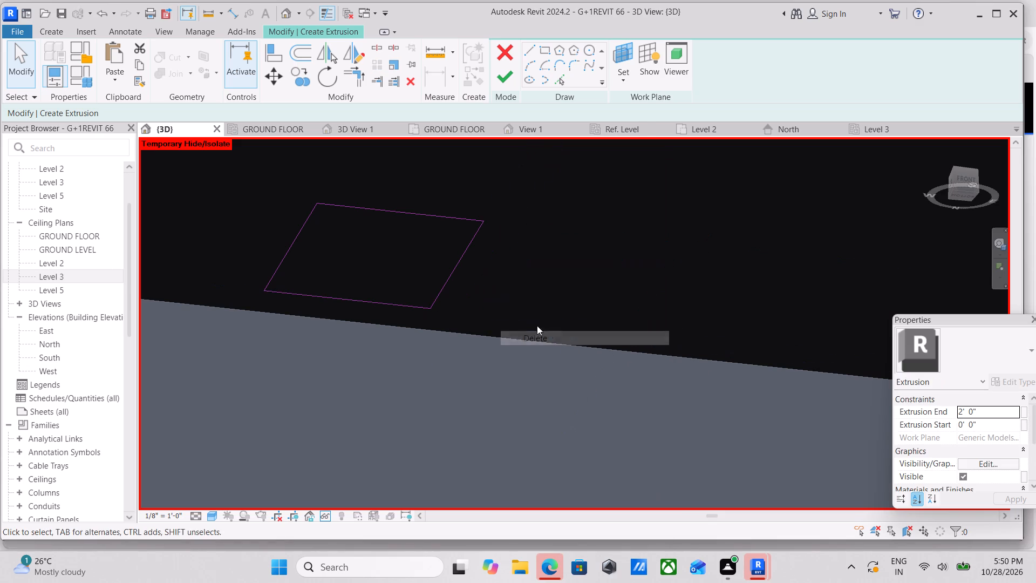
Copy the small rectangle four times along the wall towards the band's near end, spacing the copies about 4 1/2" apart.
{"action": "left_click_drag", "start_coordinate": [278, 179], "coordinate": [489, 322]}
{"action": "left_click_drag", "start_coordinate": [214, 209], "coordinate": [367, 331]}
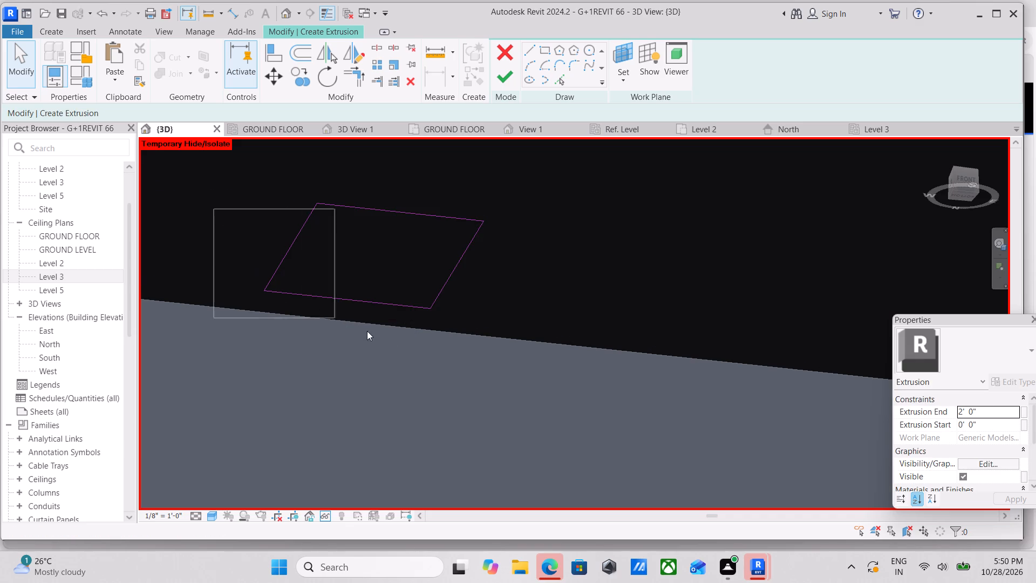
{"action": "left_click_drag", "start_coordinate": [367, 331], "coordinate": [537, 326]}
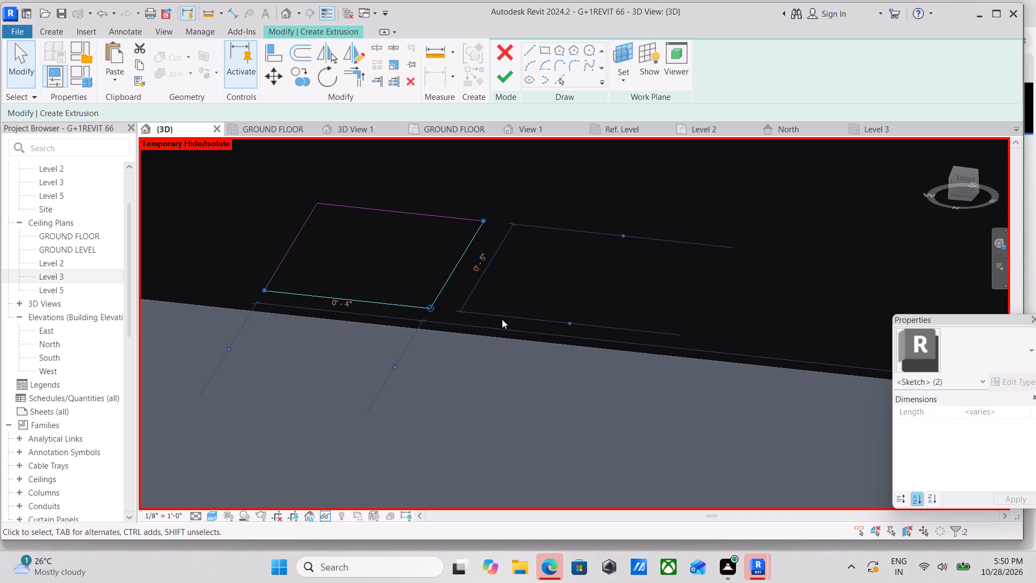
{"action": "key", "text": "Escape"}
{"action": "left_click_drag", "start_coordinate": [496, 322], "coordinate": [258, 193]}
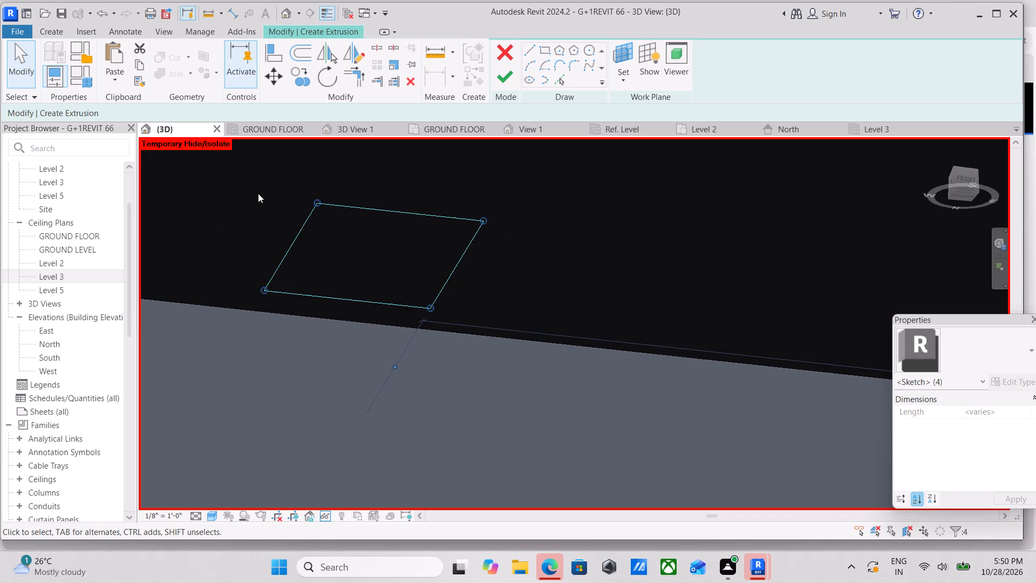
{"action": "key", "text": "c"}
{"action": "key", "text": "o"}
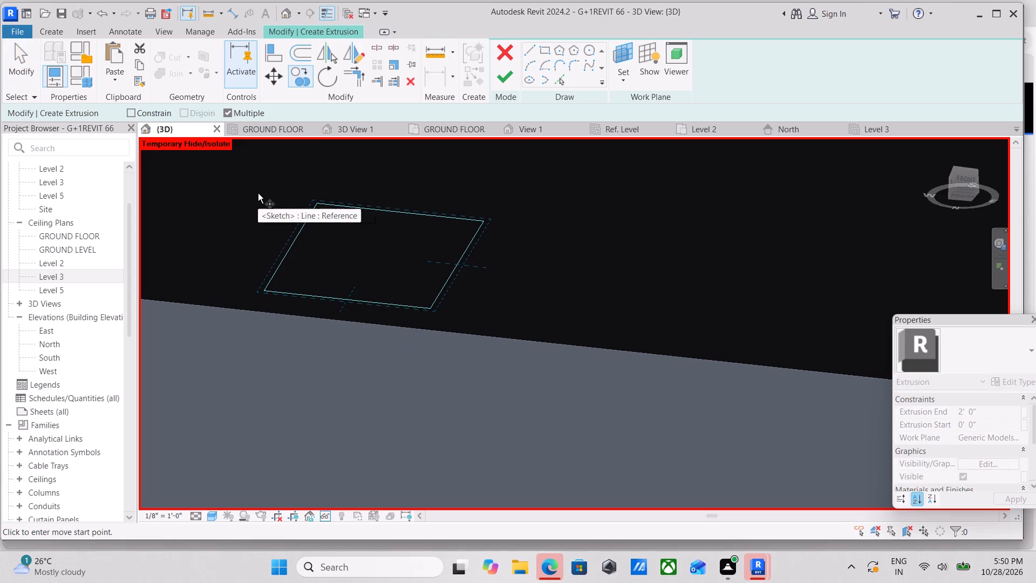
{"action": "left_click", "coordinate": [349, 299]}
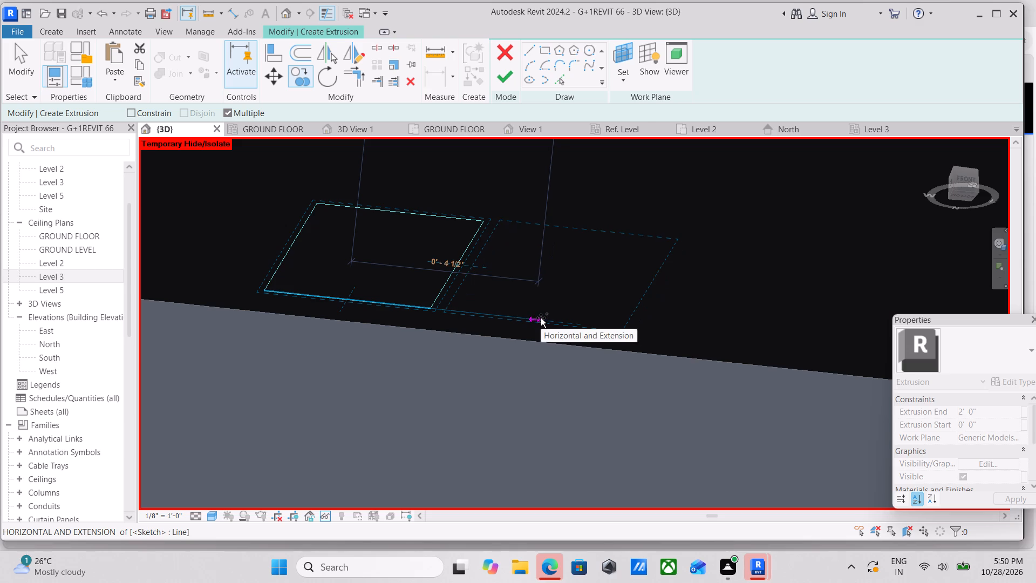
{"action": "left_click", "coordinate": [541, 318]}
{"action": "middle_click_drag", "start_coordinate": [541, 318], "coordinate": [337, 318]}
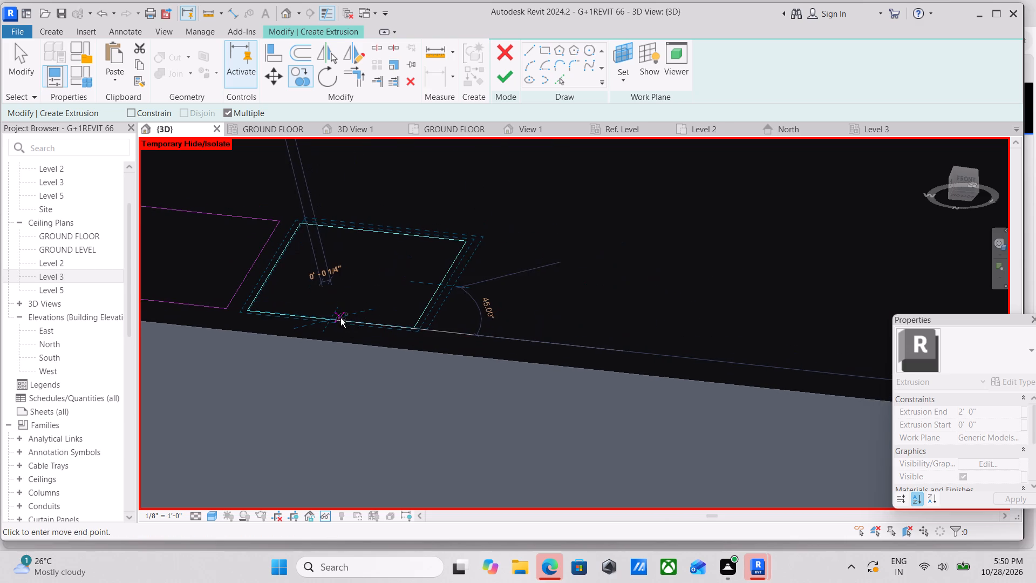
{"action": "left_click", "coordinate": [514, 342]}
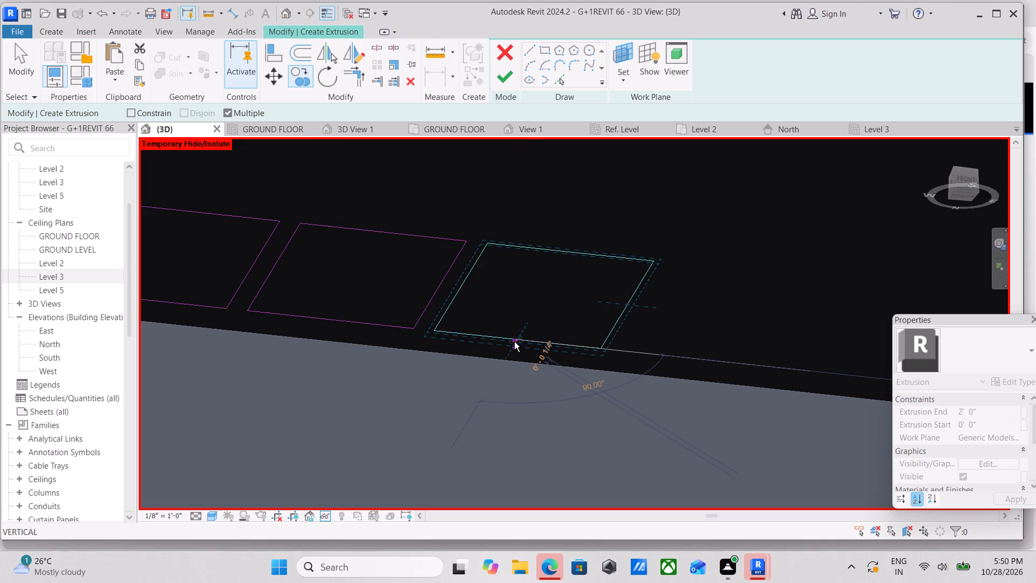
{"action": "middle_click_drag", "start_coordinate": [515, 342], "coordinate": [285, 338]}
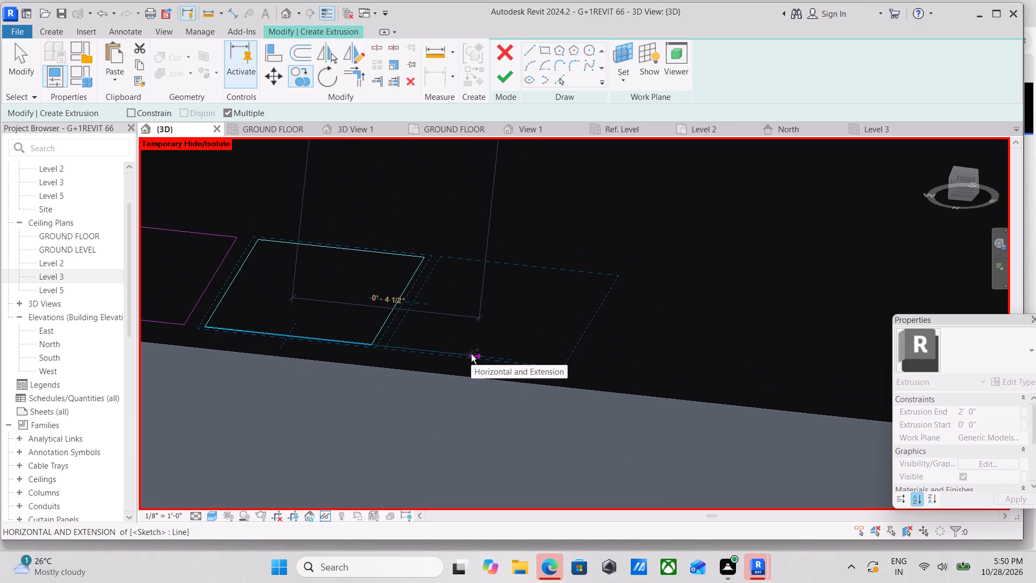
{"action": "left_click", "coordinate": [474, 354]}
{"action": "scroll", "coordinate": [474, 354], "scroll_direction": "down", "scroll_amount": 4}
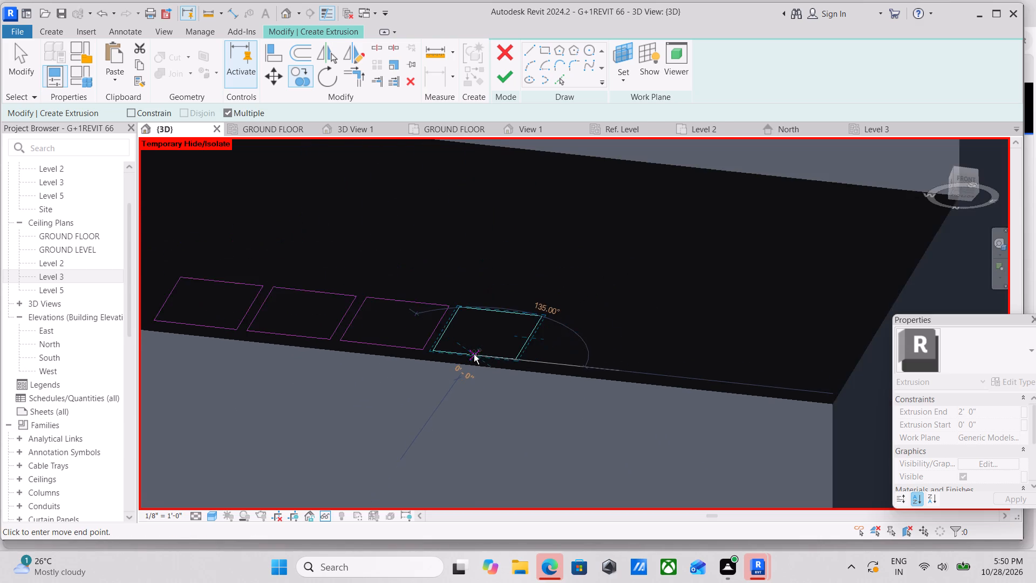
{"action": "scroll", "coordinate": [474, 354], "scroll_direction": "down", "scroll_amount": 3}
{"action": "middle_click_drag", "start_coordinate": [474, 354], "coordinate": [410, 330]}
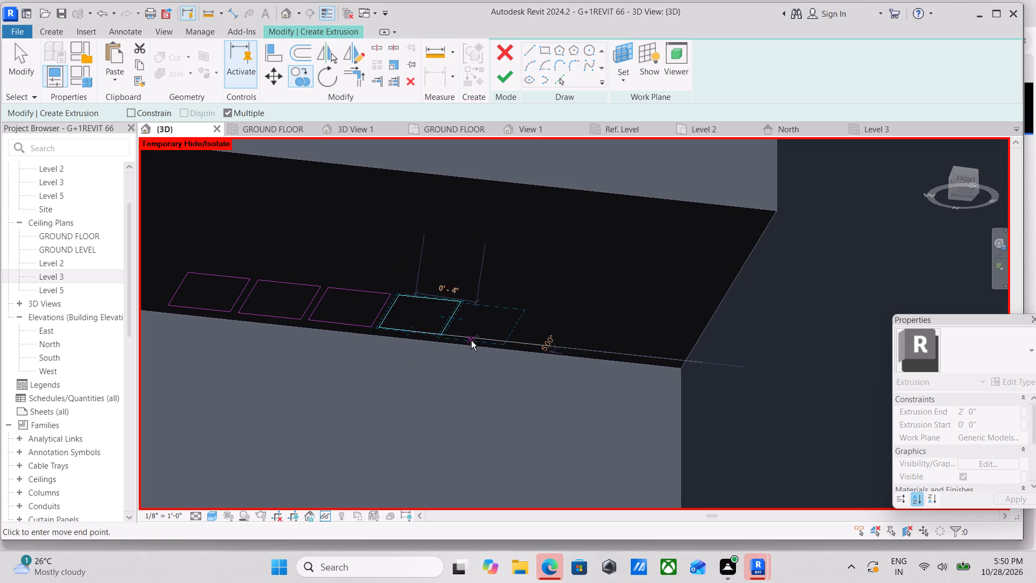
{"action": "scroll", "coordinate": [472, 341], "scroll_direction": "up", "scroll_amount": 6}
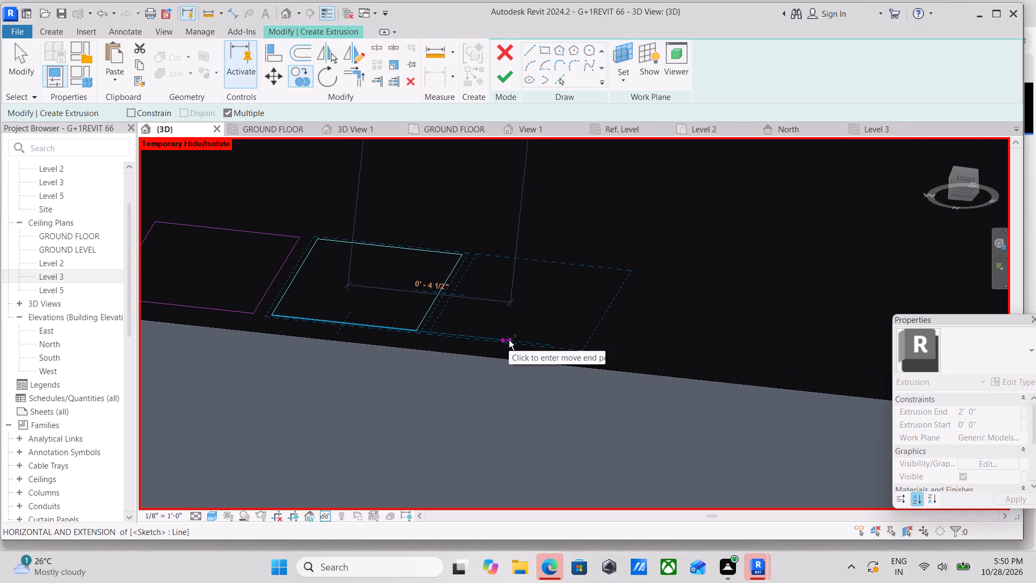
{"action": "left_click", "coordinate": [509, 340]}
{"action": "scroll", "coordinate": [532, 264], "scroll_direction": "down", "scroll_amount": 4}
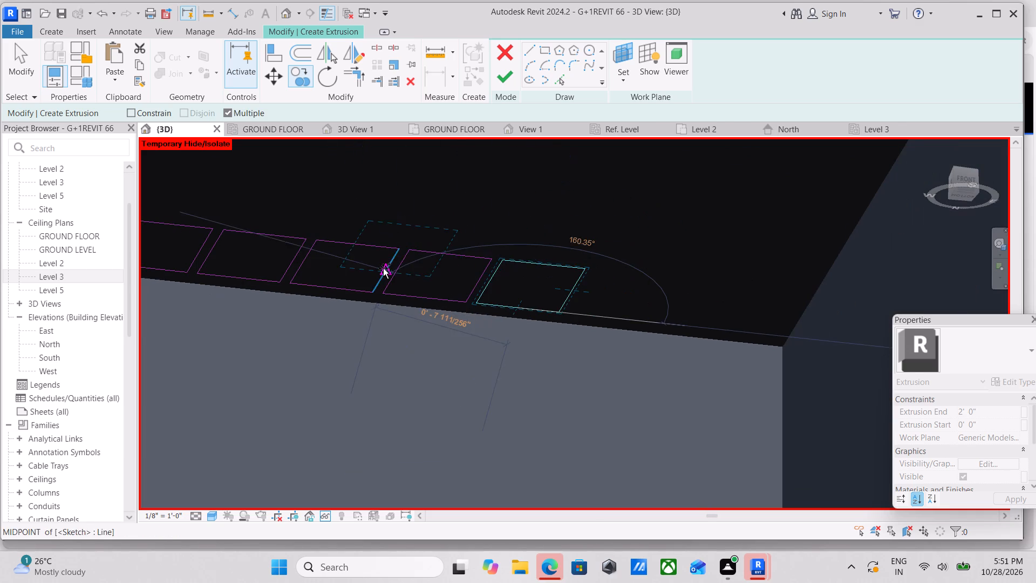
{"action": "key", "text": "Escape"}
Finish the sketch to extrude the row of five rectangles on the band's underside.
{"action": "scroll", "coordinate": [452, 232], "scroll_direction": "down", "scroll_amount": 5}
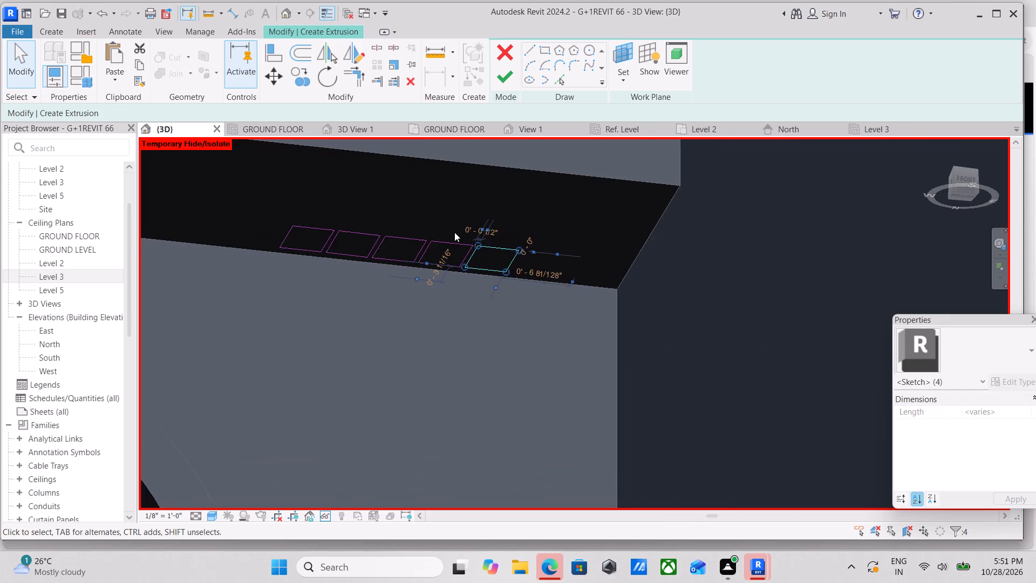
{"action": "scroll", "coordinate": [454, 232], "scroll_direction": "down", "scroll_amount": 1}
{"action": "scroll", "coordinate": [459, 209], "scroll_direction": "up", "scroll_amount": 2}
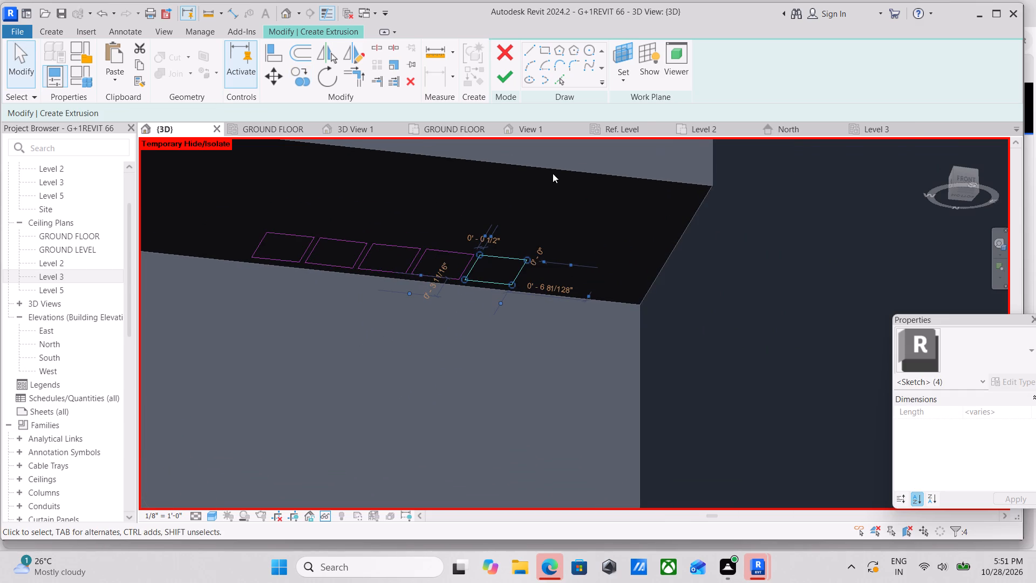
{"action": "middle_click_drag", "start_coordinate": [540, 173], "coordinate": [495, 219]}
{"action": "left_click", "coordinate": [502, 74]}
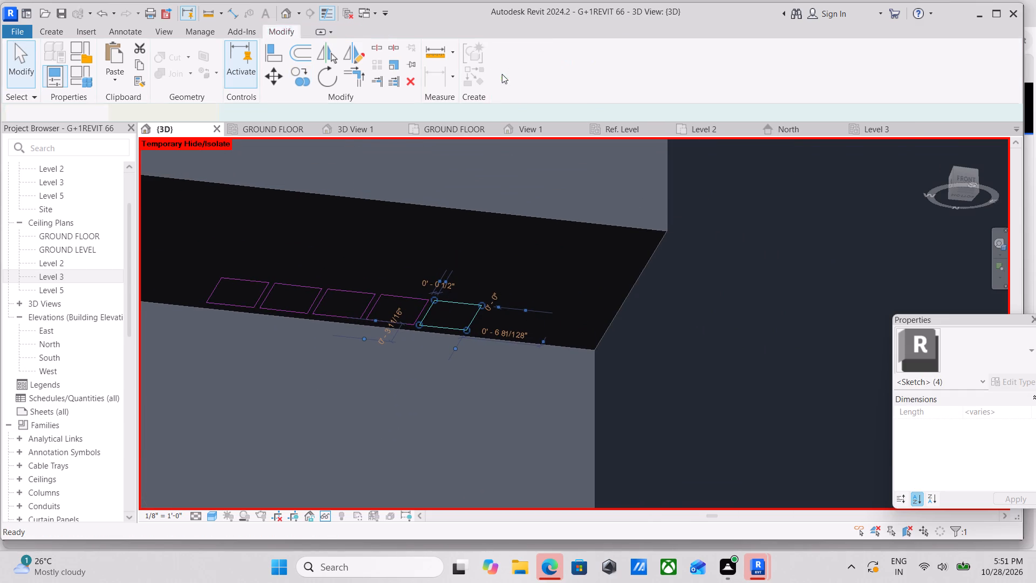
Pull the blocks' extrusion end down below the band's underside to a depth of about -7".
{"action": "scroll", "coordinate": [415, 295], "scroll_direction": "down", "scroll_amount": 3}
{"action": "scroll", "coordinate": [452, 242], "scroll_direction": "down", "scroll_amount": 2}
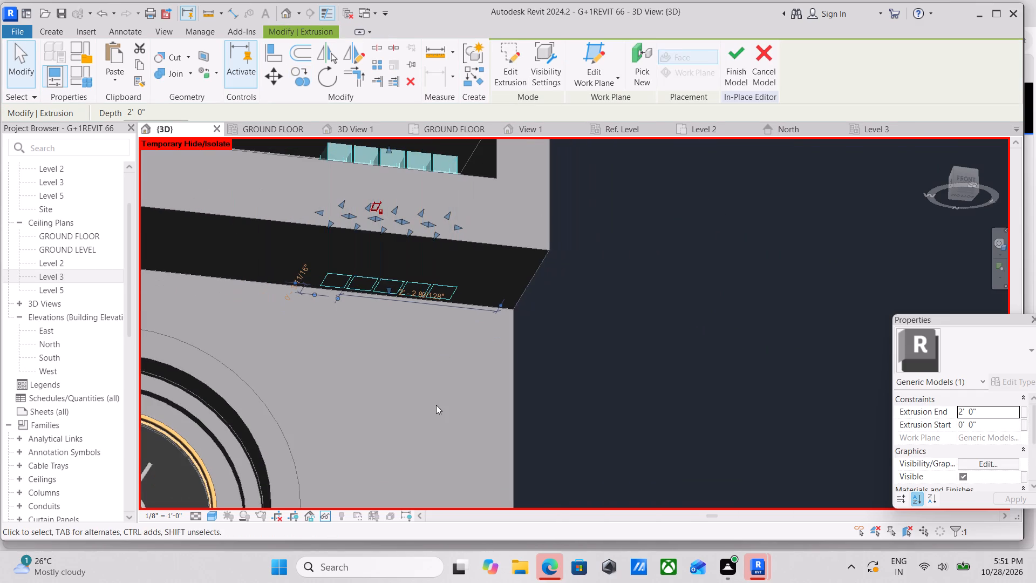
{"action": "middle_click_drag", "start_coordinate": [434, 284], "coordinate": [427, 433]}
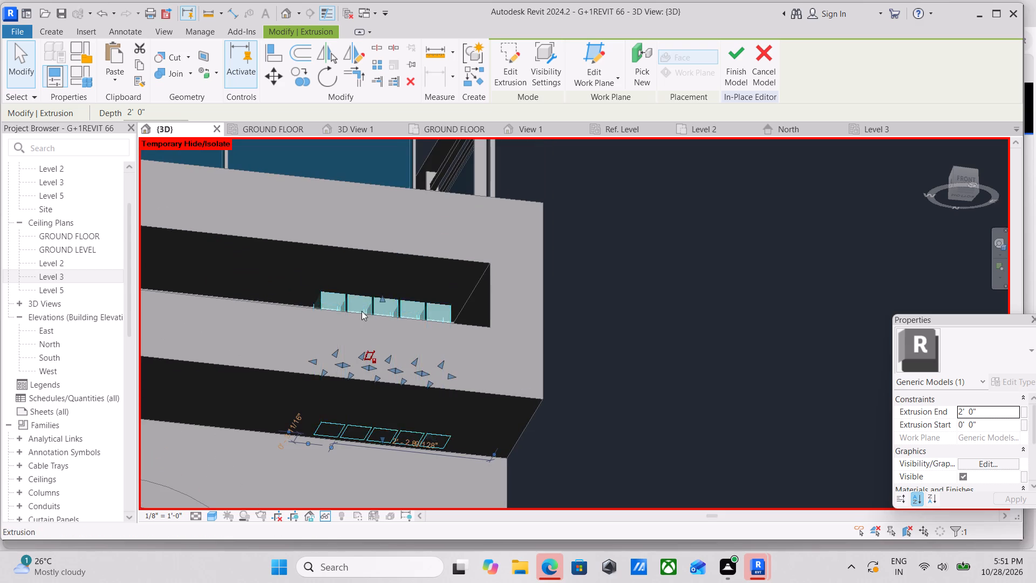
{"action": "scroll", "coordinate": [344, 303], "scroll_direction": "down", "scroll_amount": 2}
{"action": "middle_click_drag", "start_coordinate": [346, 303], "coordinate": [351, 361]}
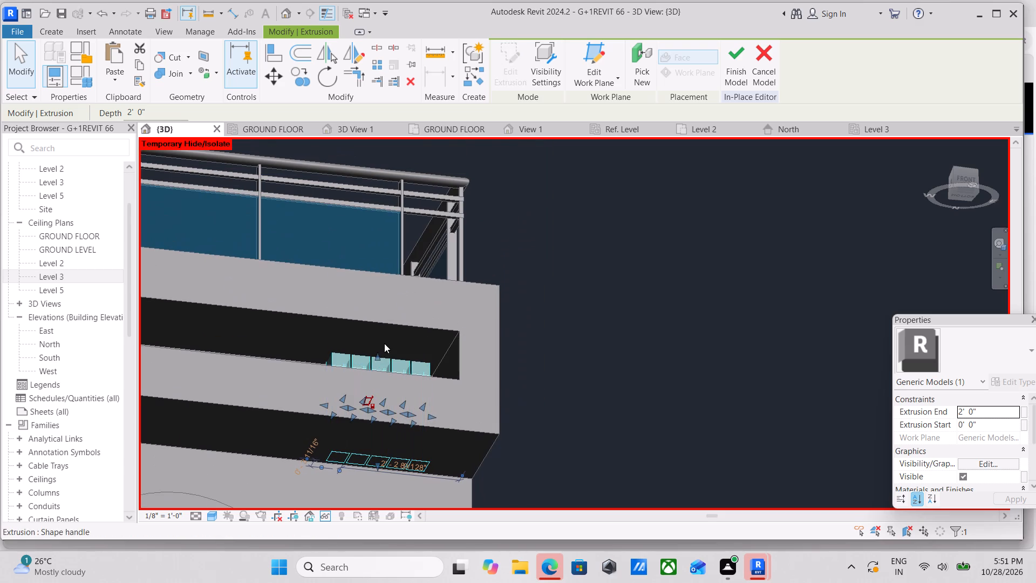
{"action": "left_click_drag", "start_coordinate": [378, 352], "coordinate": [380, 490]}
{"action": "scroll", "coordinate": [381, 463], "scroll_direction": "down", "scroll_amount": 1}
{"action": "middle_click_drag", "start_coordinate": [381, 463], "coordinate": [369, 372]}
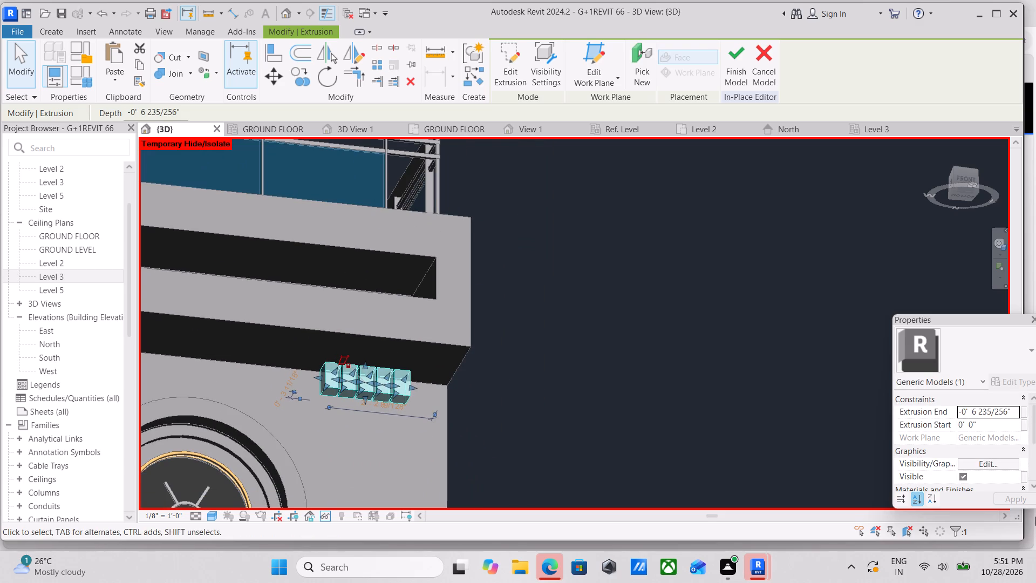
Open the material assignment of the extruded blocks and create a new project material.
{"action": "scroll", "coordinate": [987, 465], "scroll_direction": "down", "scroll_amount": 1}
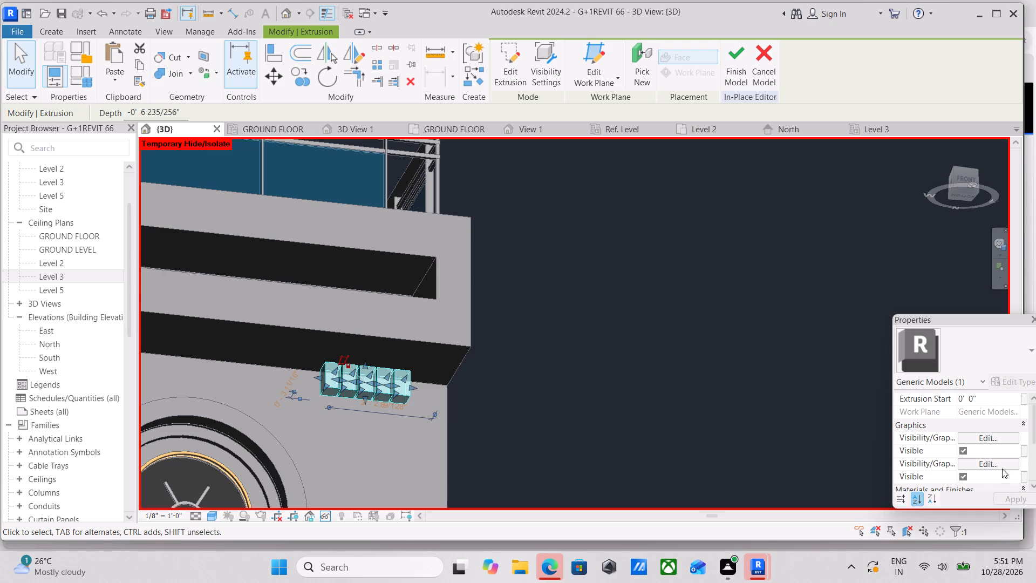
{"action": "left_click", "coordinate": [1009, 475]}
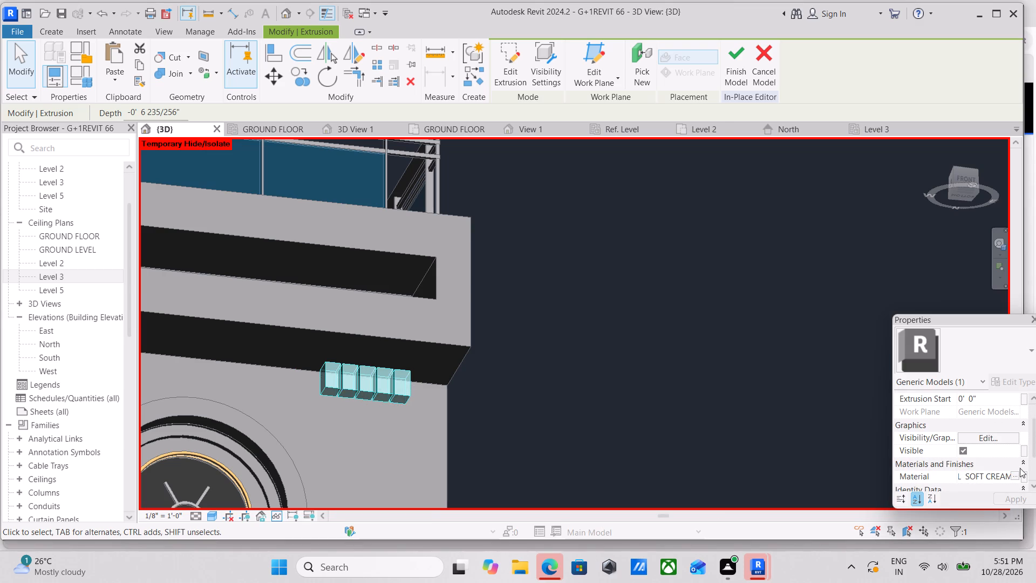
{"action": "left_click", "coordinate": [1019, 476]}
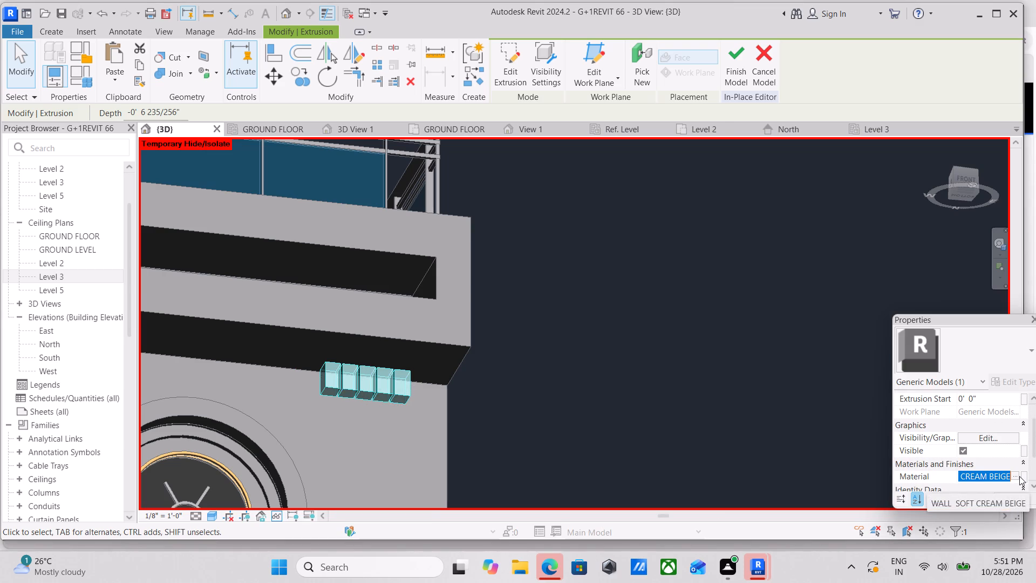
{"action": "left_click", "coordinate": [1019, 476]}
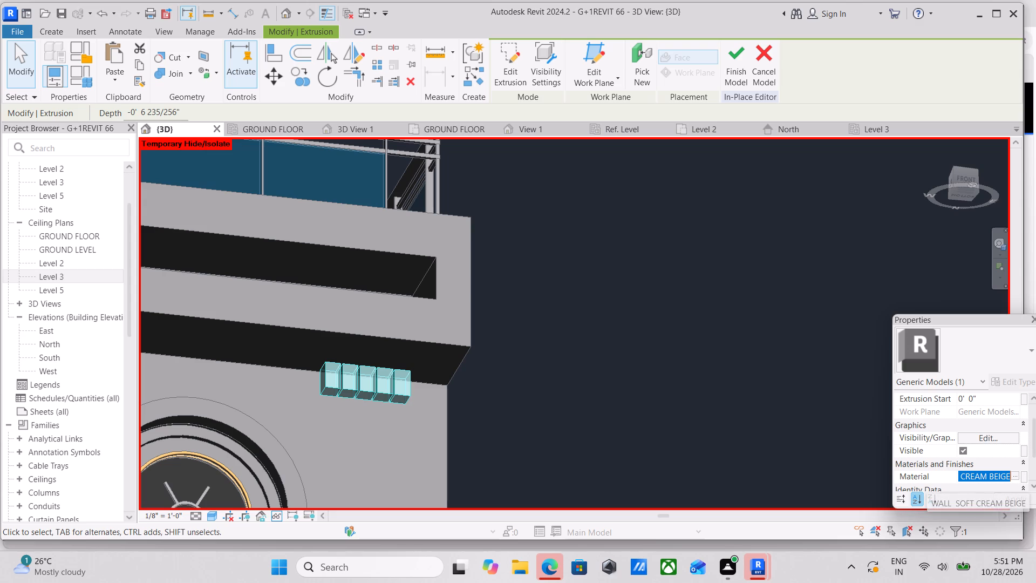
{"action": "left_click", "coordinate": [1013, 476]}
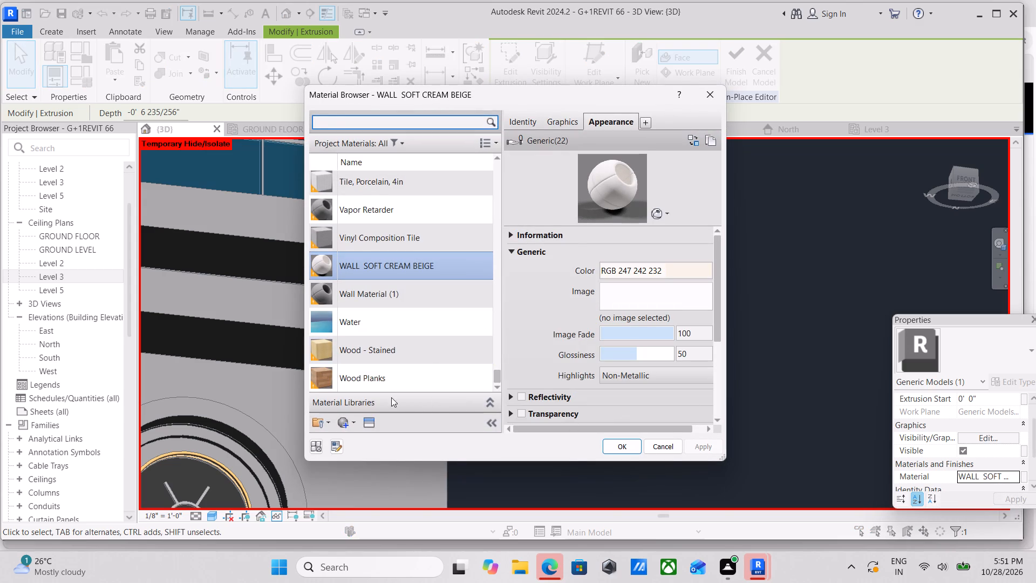
{"action": "left_click", "coordinate": [347, 421]}
{"action": "left_click", "coordinate": [370, 442]}
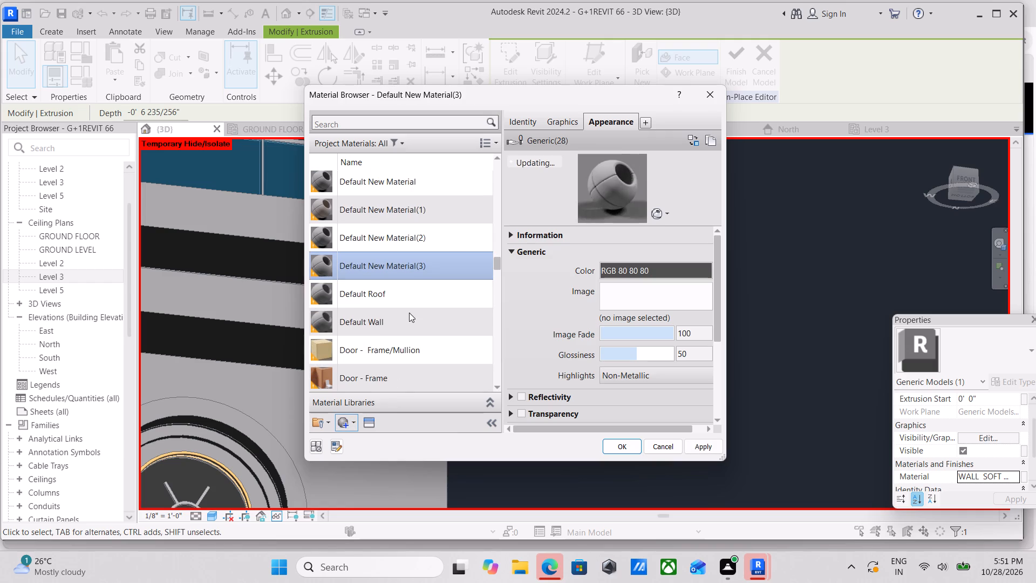
Rename the new material as CLADDING MATERIAL WALLNUT.
{"action": "right_click", "coordinate": [405, 262]}
{"action": "left_click", "coordinate": [432, 312]}
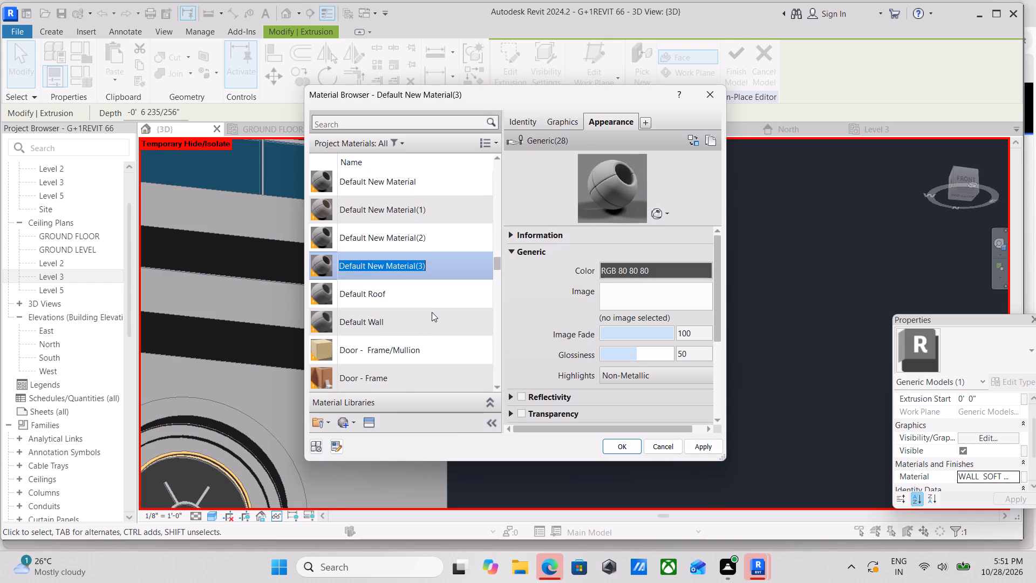
{"action": "key", "text": "c"}
{"action": "type", "text": "LADDI"}
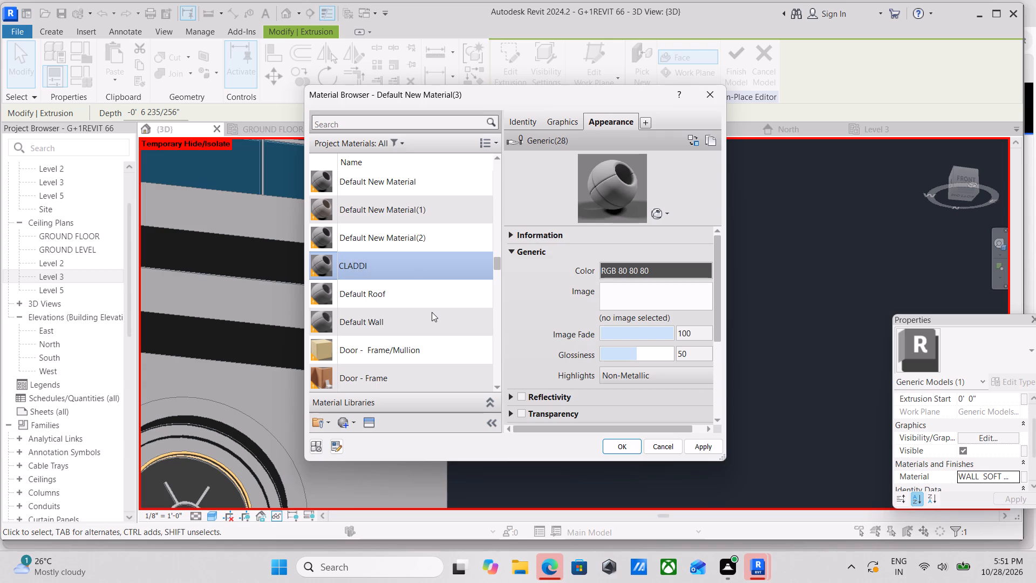
{"action": "type", "text": "NG"}
{"action": "key", "text": "space"}
{"action": "type", "text": "MATERIAL"}
{"action": "key", "text": "space"}
{"action": "type", "text": "WAL"}
{"action": "type", "text": "LNUT"}
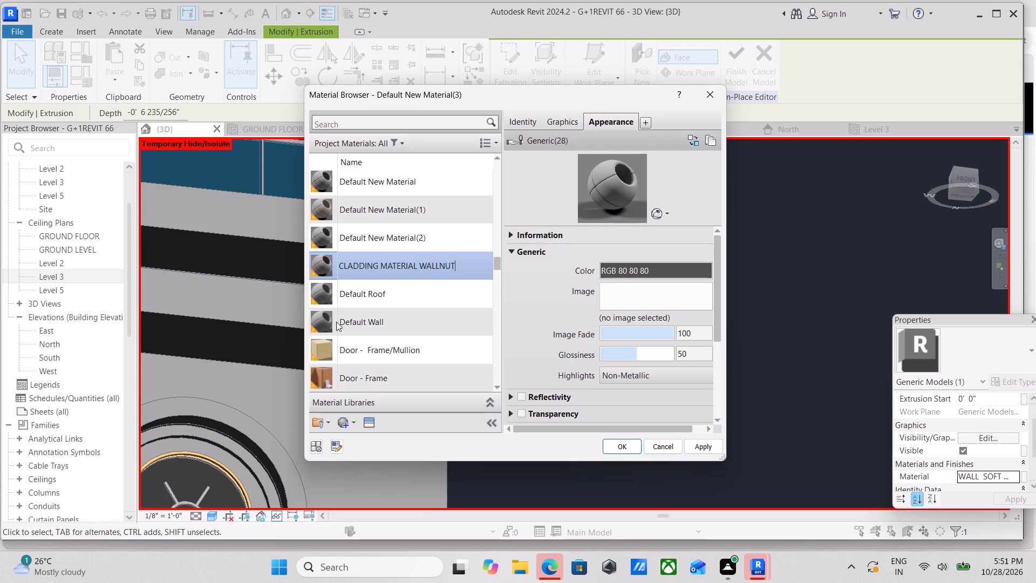
Set the walnut cladding material's appearance colour to RGB 89 56 33 and assign the material to the extruded blocks.
{"action": "left_click", "coordinate": [648, 267]}
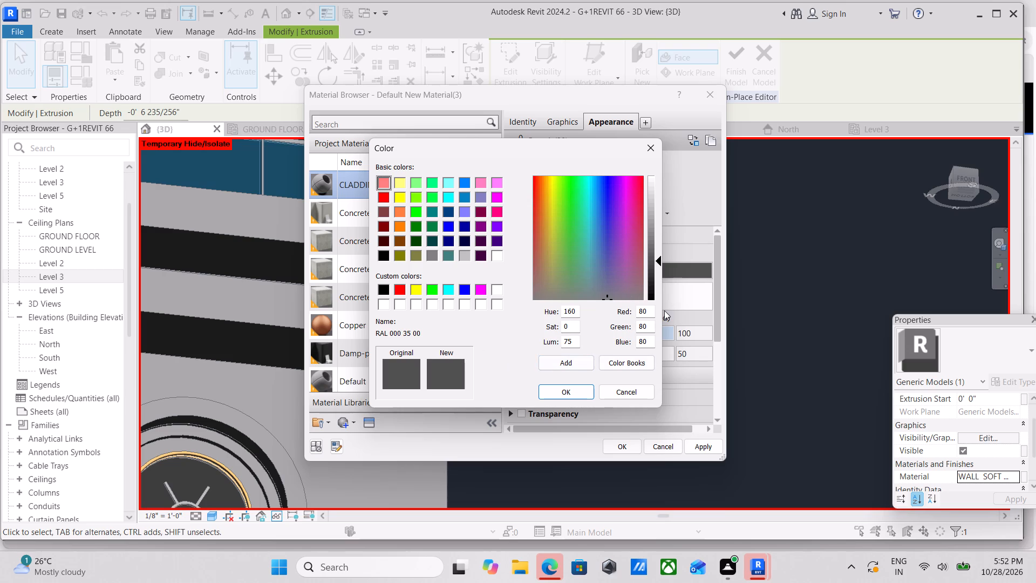
{"action": "left_click_drag", "start_coordinate": [649, 311], "coordinate": [593, 321]}
{"action": "type", "text": "89"}
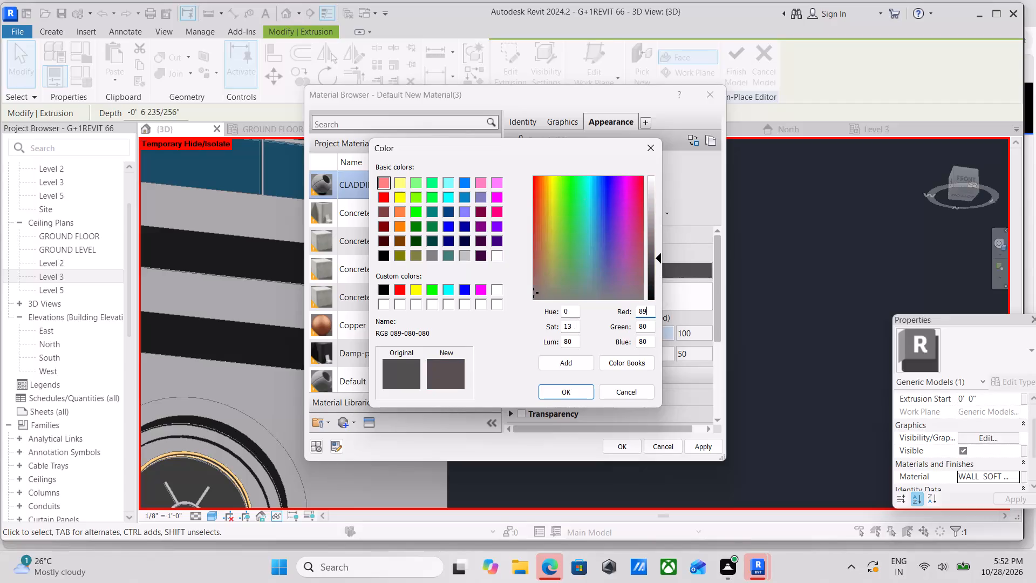
{"action": "left_click_drag", "start_coordinate": [649, 326], "coordinate": [642, 328]}
{"action": "left_click_drag", "start_coordinate": [642, 328], "coordinate": [608, 341]}
{"action": "type", "text": "56"}
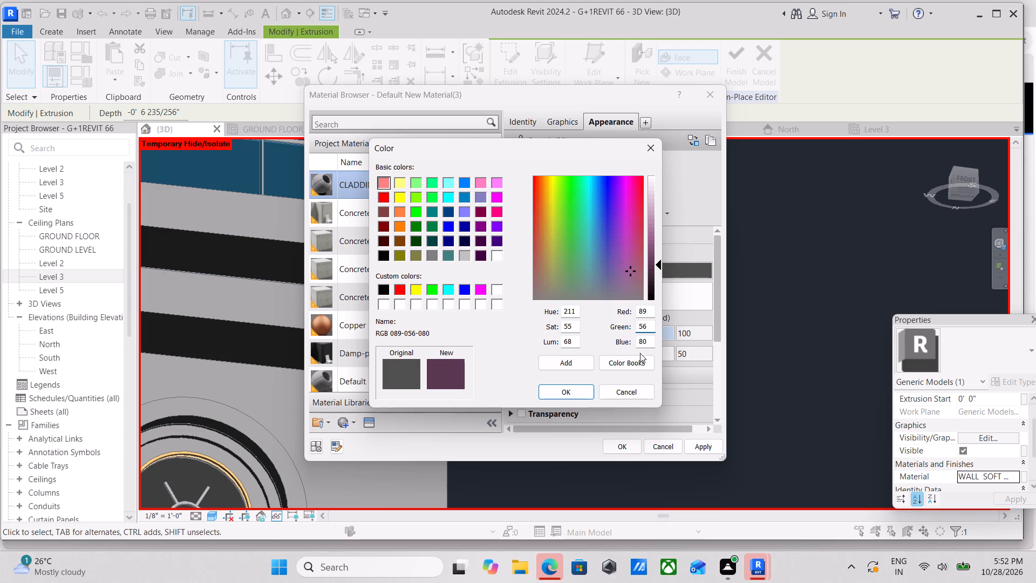
{"action": "left_click_drag", "start_coordinate": [649, 344], "coordinate": [599, 355]}
{"action": "type", "text": "33"}
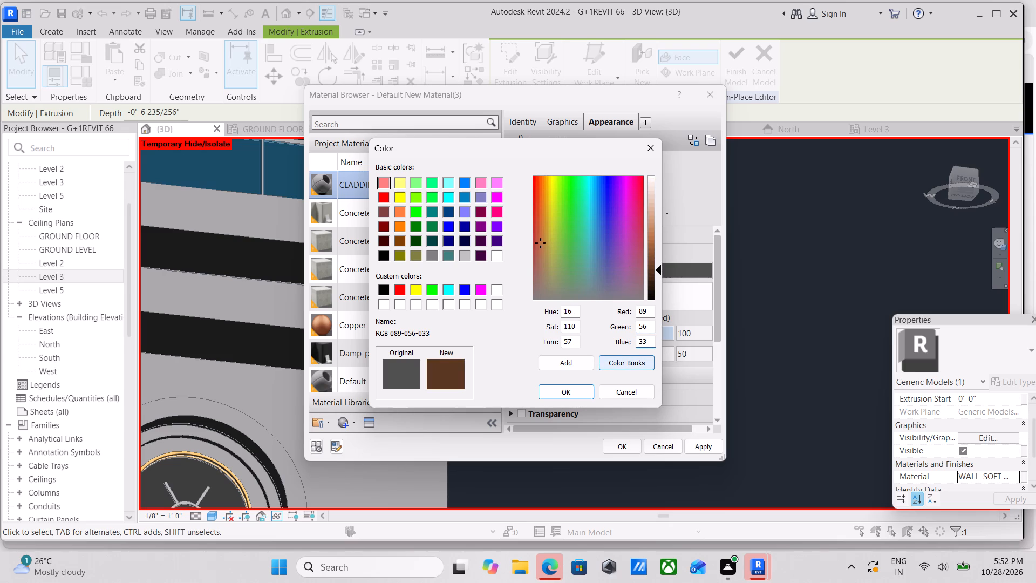
{"action": "left_click", "coordinate": [571, 390]}
{"action": "left_click", "coordinate": [716, 448]}
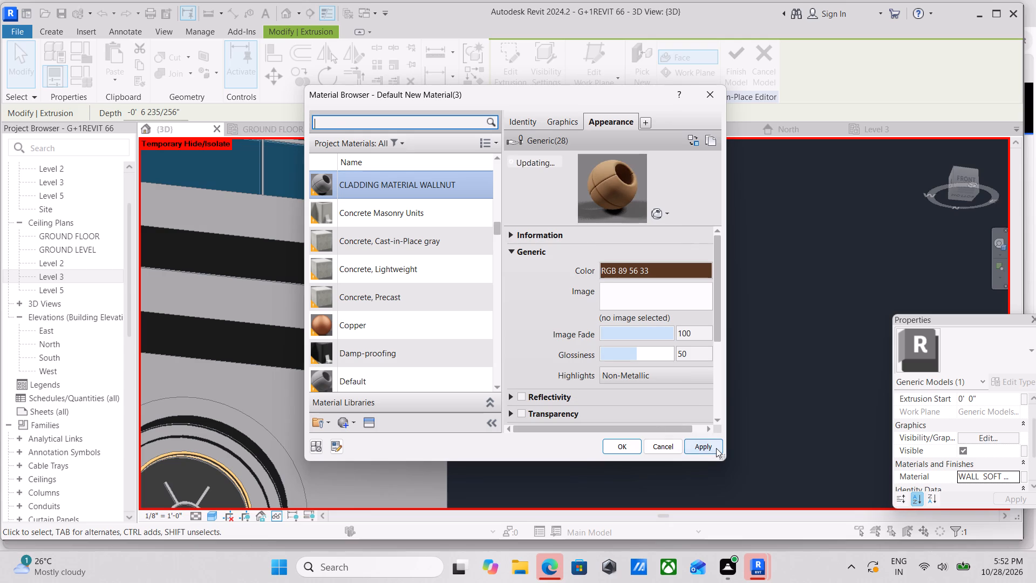
{"action": "left_click", "coordinate": [626, 445]}
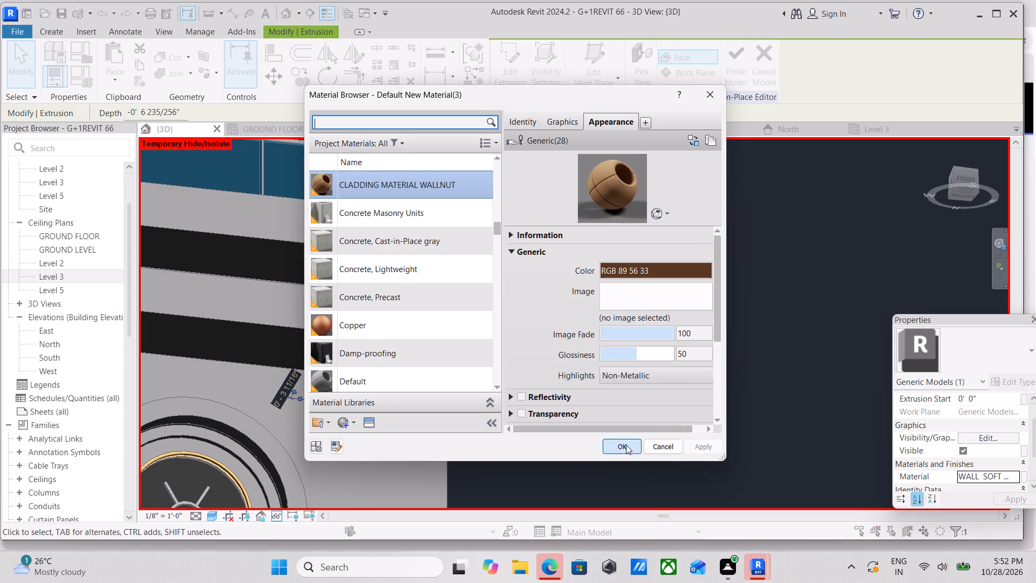
Finish the in-place model of the five blocks beneath the stepped band.
{"action": "scroll", "coordinate": [344, 394], "scroll_direction": "down", "scroll_amount": 2}
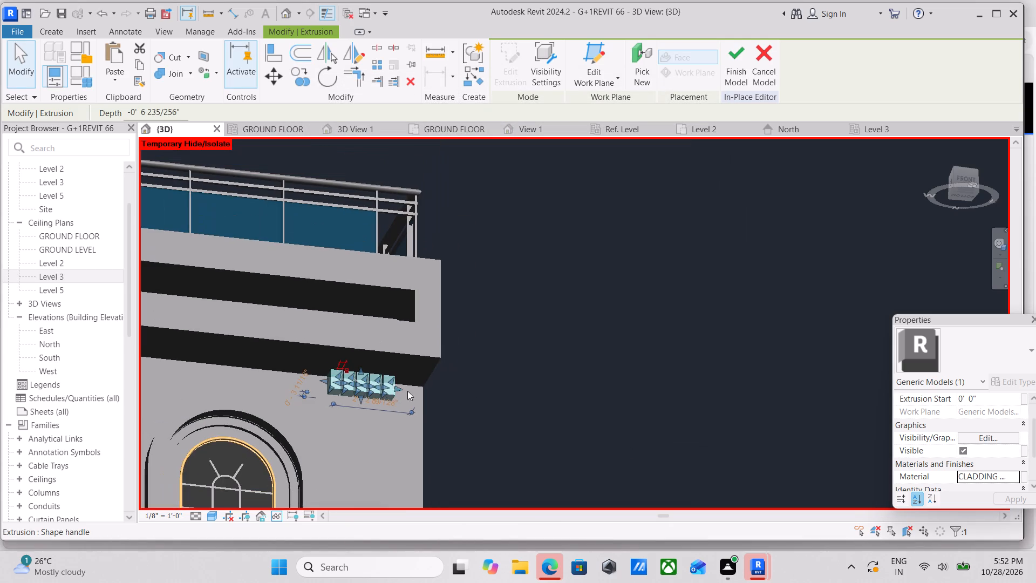
{"action": "scroll", "coordinate": [451, 384], "scroll_direction": "down", "scroll_amount": 2}
{"action": "scroll", "coordinate": [666, 353], "scroll_direction": "down", "scroll_amount": 1}
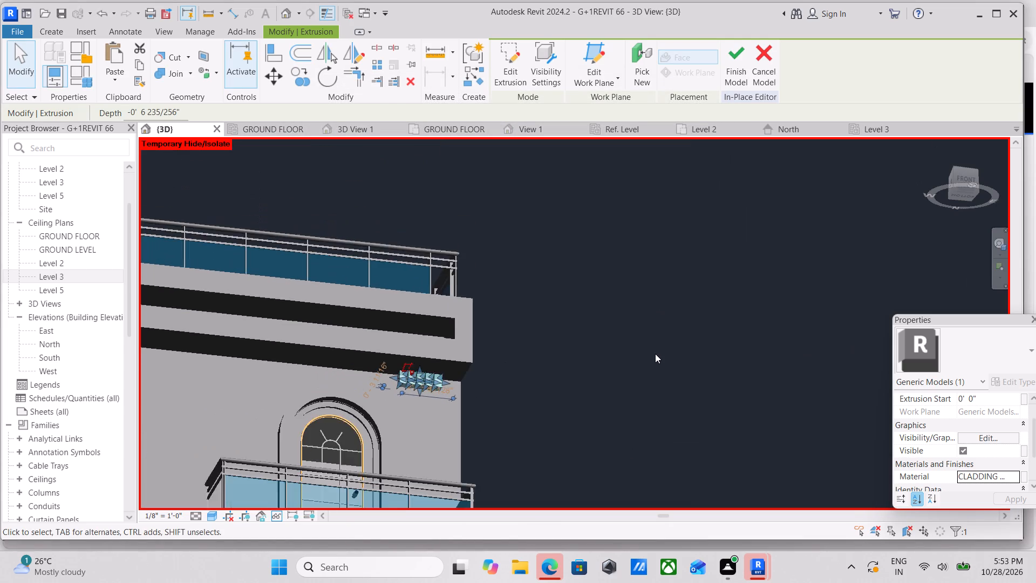
{"action": "scroll", "coordinate": [655, 354], "scroll_direction": "down", "scroll_amount": 1}
{"action": "middle_click_drag", "start_coordinate": [655, 354], "coordinate": [697, 311]}
{"action": "scroll", "coordinate": [646, 370], "scroll_direction": "down", "scroll_amount": 1}
{"action": "middle_click_drag", "start_coordinate": [624, 367], "coordinate": [590, 487], "text": "shift"}
{"action": "middle_click_drag", "start_coordinate": [601, 364], "coordinate": [585, 442]}
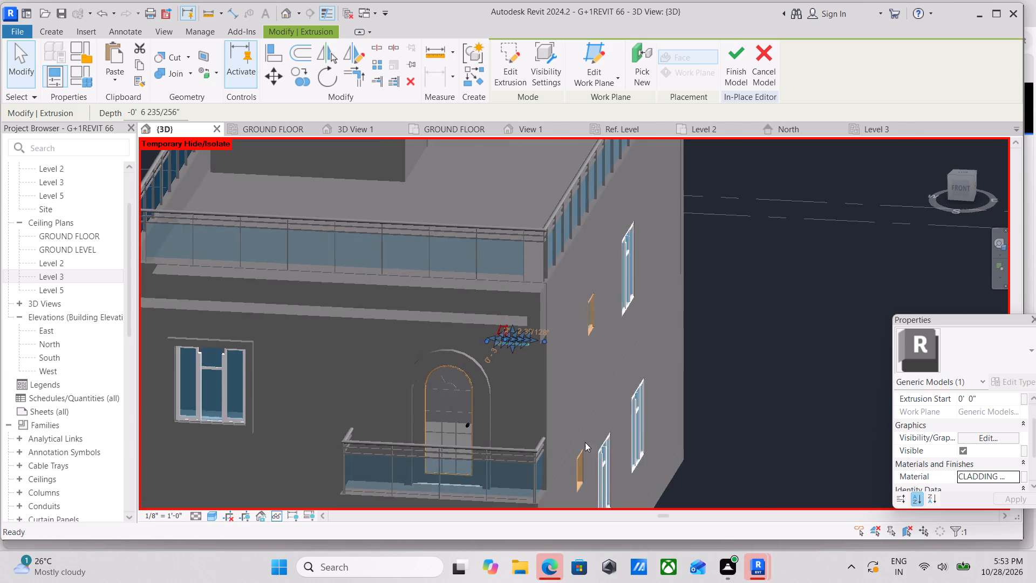
{"action": "left_click", "coordinate": [728, 70]}
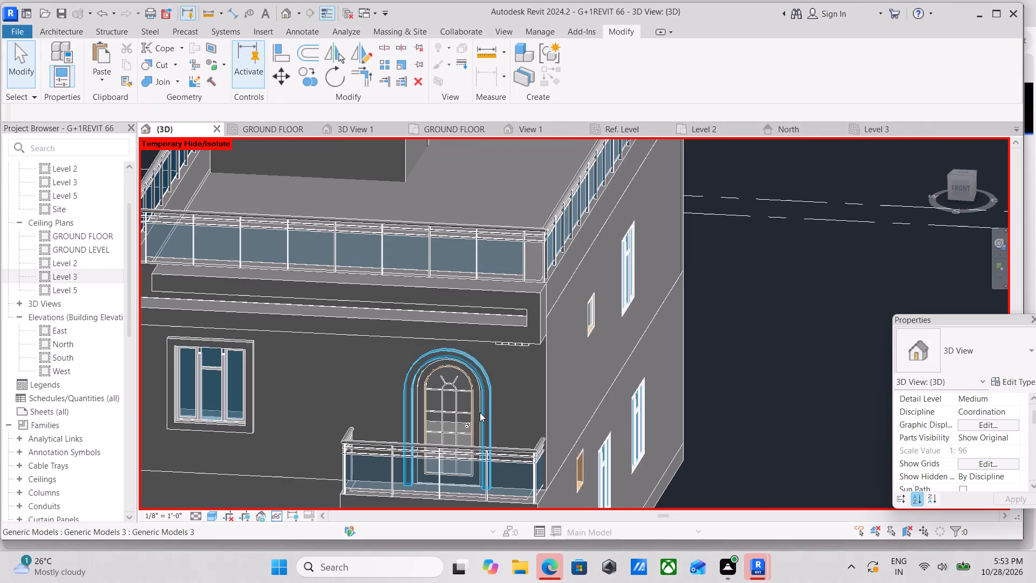
Stretch the five blocks' lower end down to the balcony floor beside the arched door, forming full-height vertical strips.
{"action": "scroll", "coordinate": [487, 404], "scroll_direction": "up", "scroll_amount": 3}
{"action": "scroll", "coordinate": [534, 337], "scroll_direction": "up", "scroll_amount": 10}
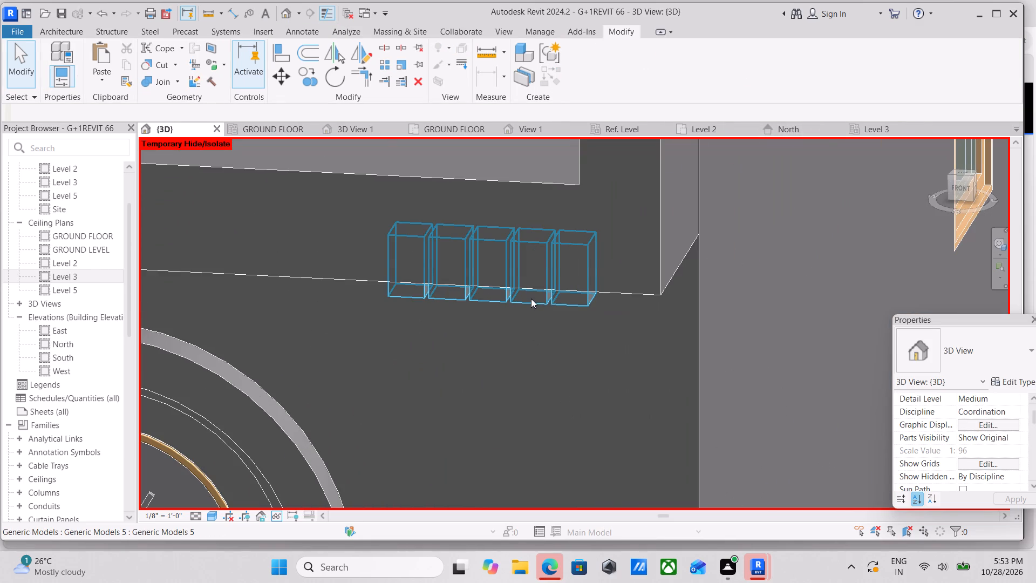
{"action": "left_click", "coordinate": [531, 299]}
{"action": "scroll", "coordinate": [531, 299], "scroll_direction": "down", "scroll_amount": 3}
{"action": "left_click_drag", "start_coordinate": [501, 303], "coordinate": [501, 411]}
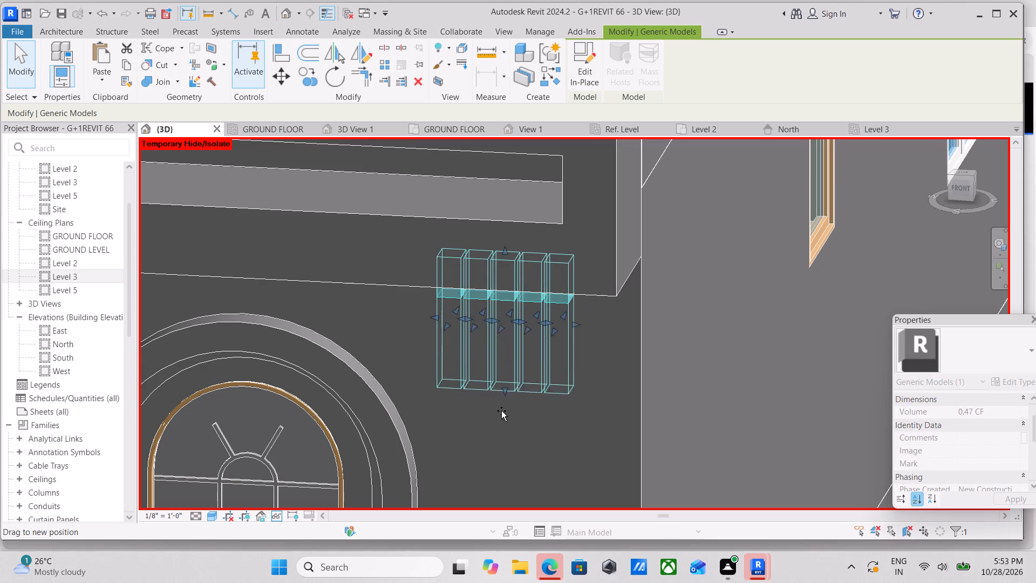
{"action": "left_click_drag", "start_coordinate": [501, 411], "coordinate": [509, 492]}
{"action": "scroll", "coordinate": [510, 473], "scroll_direction": "down", "scroll_amount": 2}
{"action": "middle_click_drag", "start_coordinate": [511, 463], "coordinate": [561, 310]}
{"action": "scroll", "coordinate": [543, 391], "scroll_direction": "down", "scroll_amount": 2}
{"action": "middle_click_drag", "start_coordinate": [543, 391], "coordinate": [630, 297]}
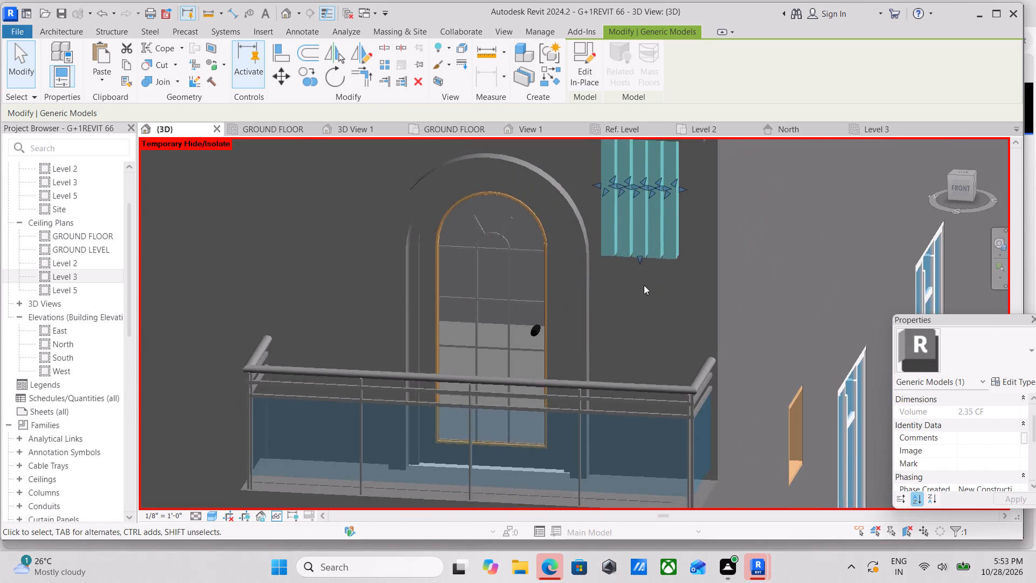
{"action": "left_click_drag", "start_coordinate": [637, 256], "coordinate": [633, 343]}
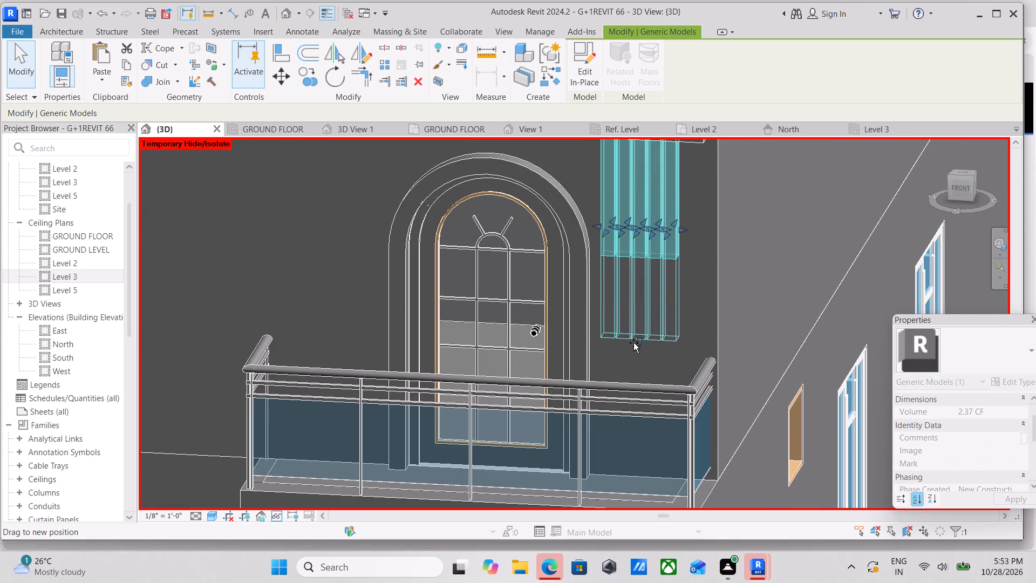
{"action": "left_click_drag", "start_coordinate": [633, 343], "coordinate": [631, 481]}
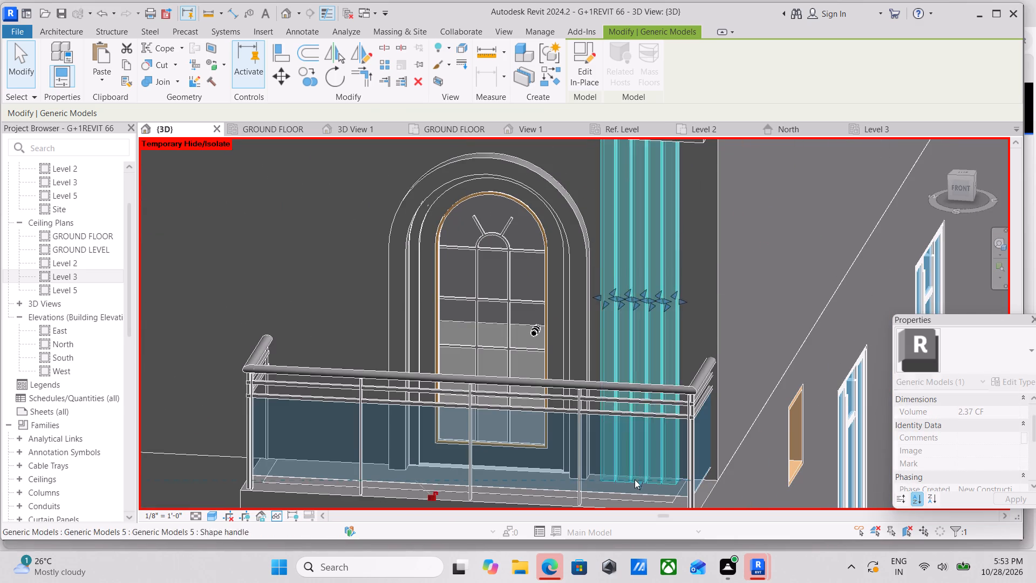
{"action": "scroll", "coordinate": [666, 382], "scroll_direction": "down", "scroll_amount": 4}
{"action": "key", "text": "Escape"}
Examine the vertical cladding strips from several angles, checking how they meet the stepped band, wall corner and balcony floor.
{"action": "scroll", "coordinate": [676, 330], "scroll_direction": "down", "scroll_amount": 3}
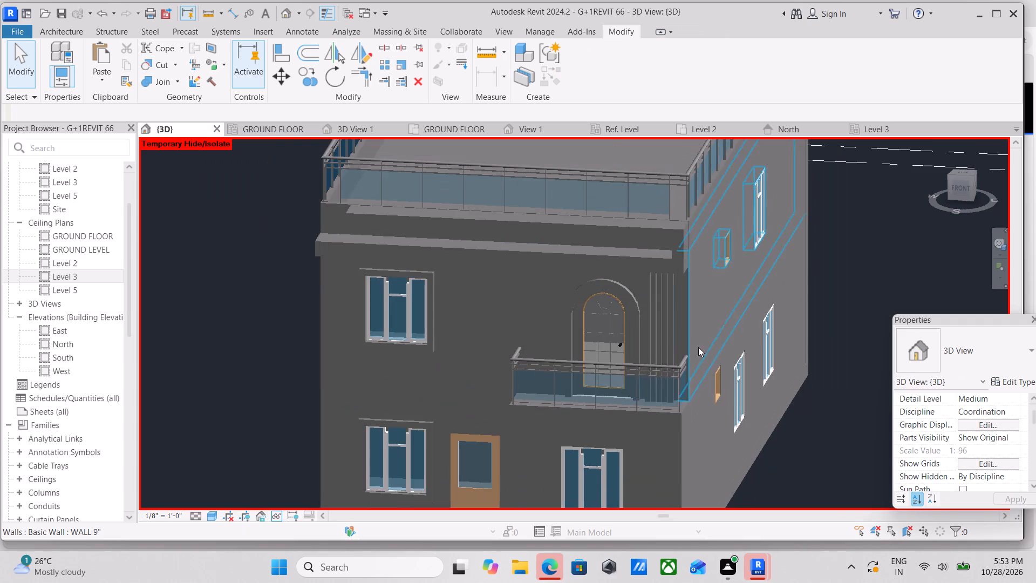
{"action": "middle_click_drag", "start_coordinate": [616, 379], "coordinate": [730, 378], "text": "shift"}
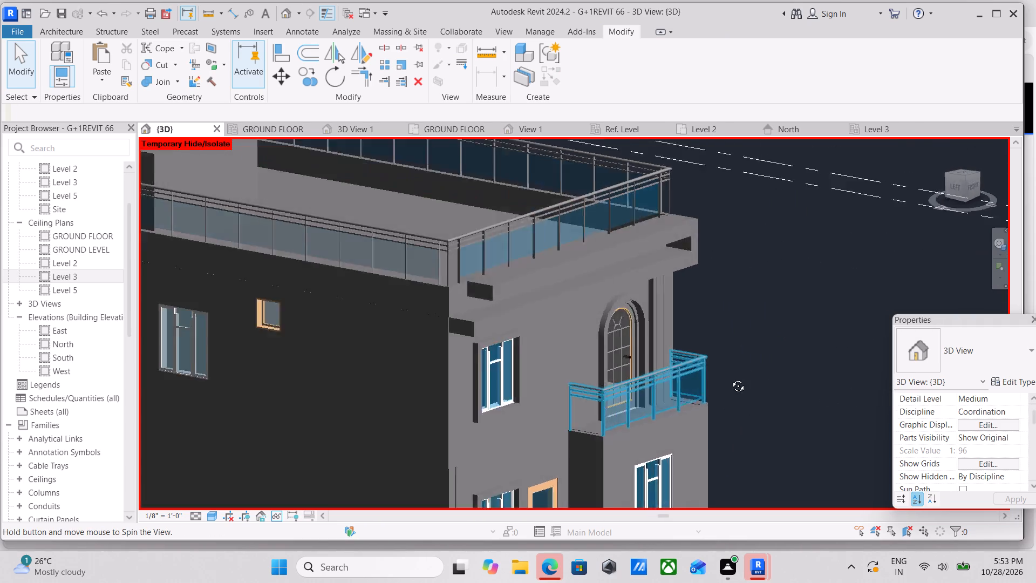
{"action": "middle_click_drag", "start_coordinate": [730, 378], "coordinate": [645, 384], "text": "shift"}
{"action": "scroll", "coordinate": [714, 333], "scroll_direction": "up", "scroll_amount": 3}
{"action": "middle_click_drag", "start_coordinate": [714, 333], "coordinate": [689, 398], "text": "shift"}
{"action": "scroll", "coordinate": [670, 338], "scroll_direction": "up", "scroll_amount": 10}
{"action": "scroll", "coordinate": [597, 326], "scroll_direction": "down", "scroll_amount": 1, "text": "shift"}
{"action": "middle_click_drag", "start_coordinate": [595, 326], "coordinate": [672, 365], "text": "shift"}
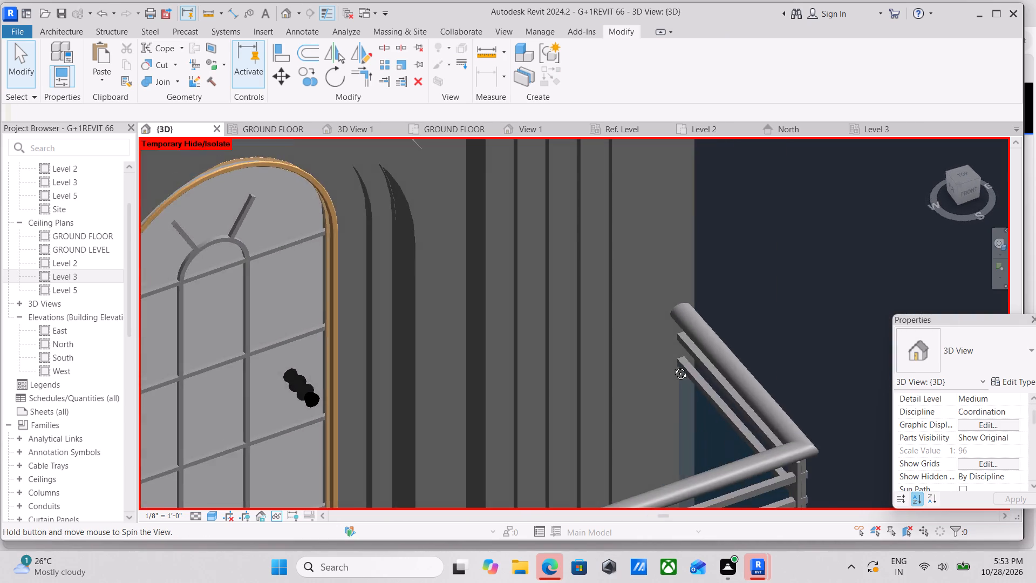
{"action": "middle_click_drag", "start_coordinate": [672, 365], "coordinate": [519, 416], "text": "shift"}
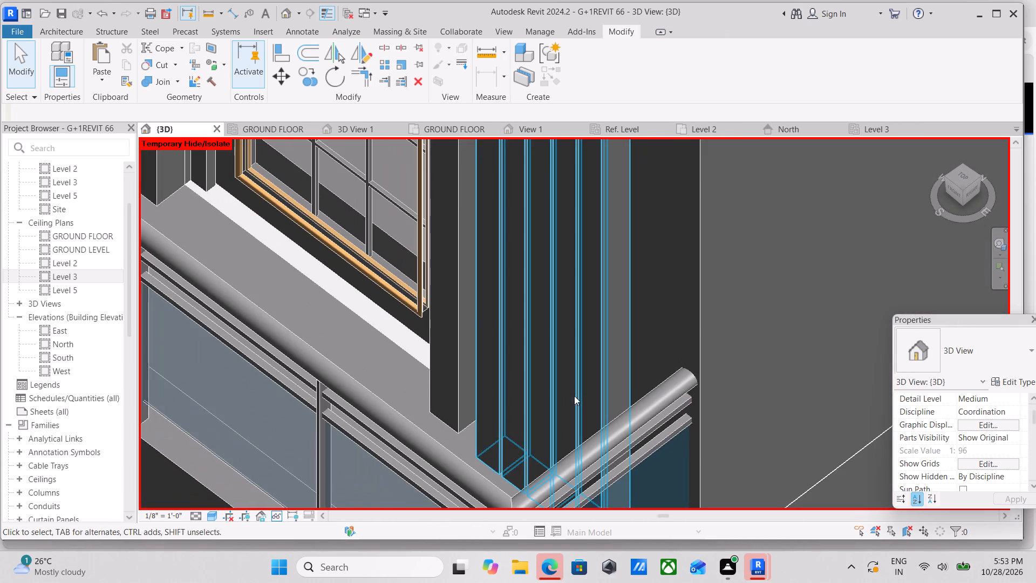
{"action": "middle_click_drag", "start_coordinate": [574, 396], "coordinate": [747, 347]}
{"action": "middle_click_drag", "start_coordinate": [581, 347], "coordinate": [663, 376], "text": "shift"}
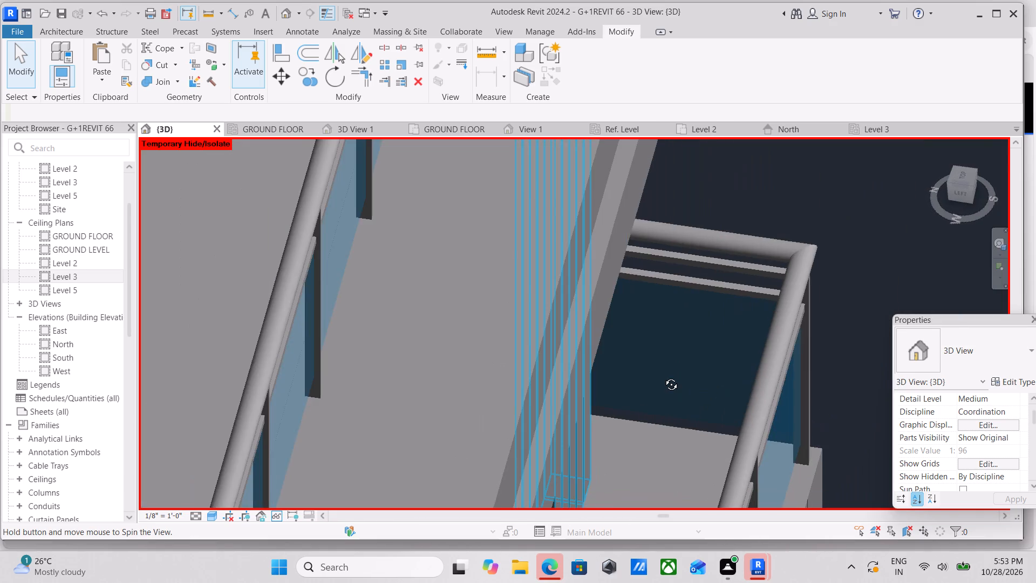
{"action": "middle_click_drag", "start_coordinate": [663, 376], "coordinate": [587, 403], "text": "shift"}
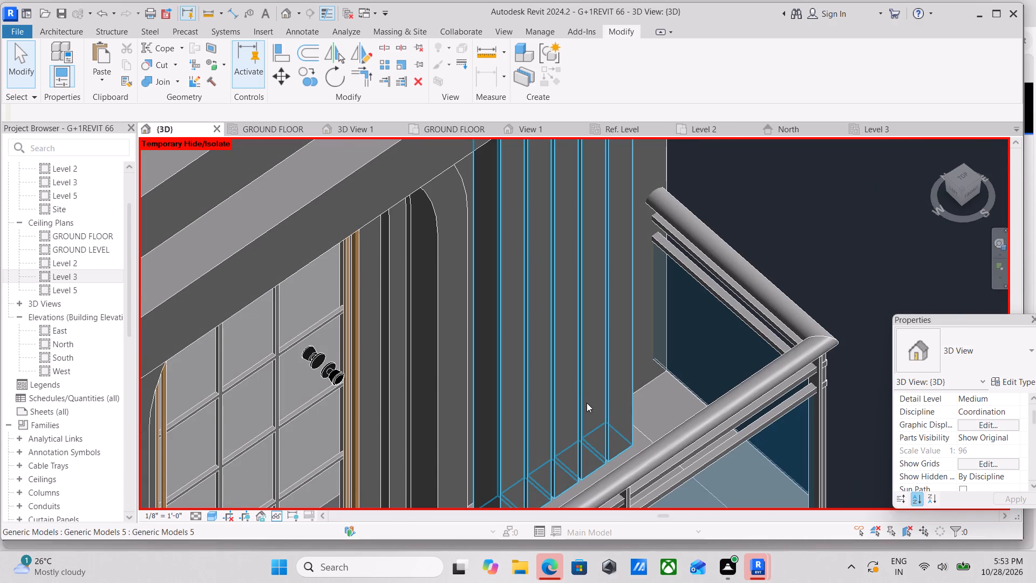
{"action": "scroll", "coordinate": [574, 383], "scroll_direction": "down", "scroll_amount": 6}
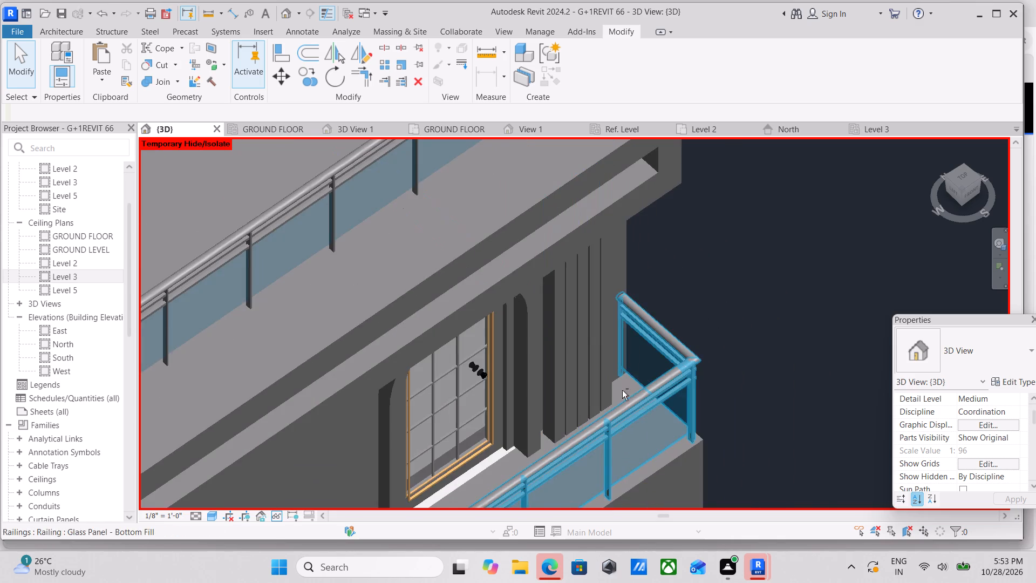
{"action": "middle_click_drag", "start_coordinate": [622, 390], "coordinate": [388, 324], "text": "shift"}
{"action": "middle_click_drag", "start_coordinate": [581, 365], "coordinate": [677, 324], "text": "shift"}
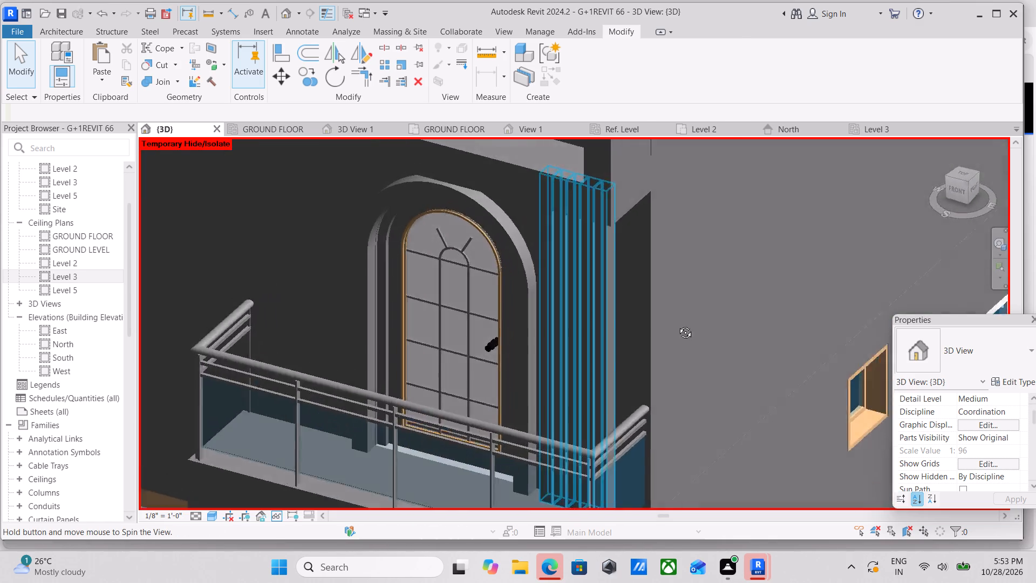
{"action": "middle_click_drag", "start_coordinate": [677, 324], "coordinate": [712, 317], "text": "shift"}
{"action": "scroll", "coordinate": [622, 339], "scroll_direction": "down", "scroll_amount": 2}
{"action": "middle_click_drag", "start_coordinate": [619, 339], "coordinate": [688, 305]}
{"action": "middle_click_drag", "start_coordinate": [556, 360], "coordinate": [636, 308], "text": "shift"}
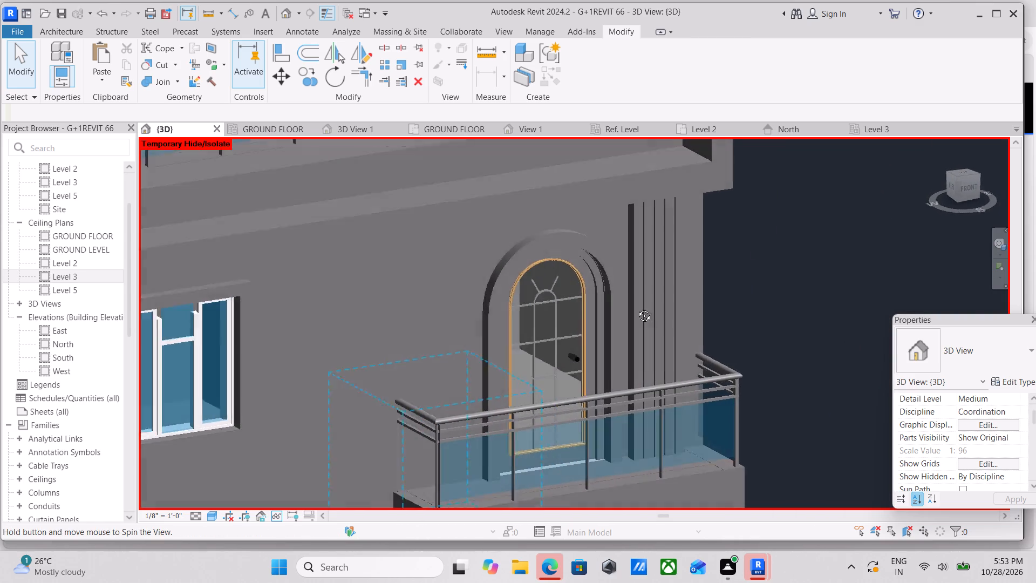
{"action": "middle_click_drag", "start_coordinate": [636, 308], "coordinate": [673, 288], "text": "shift"}
{"action": "scroll", "coordinate": [515, 324], "scroll_direction": "down", "scroll_amount": 2}
{"action": "middle_click_drag", "start_coordinate": [524, 316], "coordinate": [623, 263]}
{"action": "middle_click_drag", "start_coordinate": [635, 330], "coordinate": [680, 327], "text": "shift"}
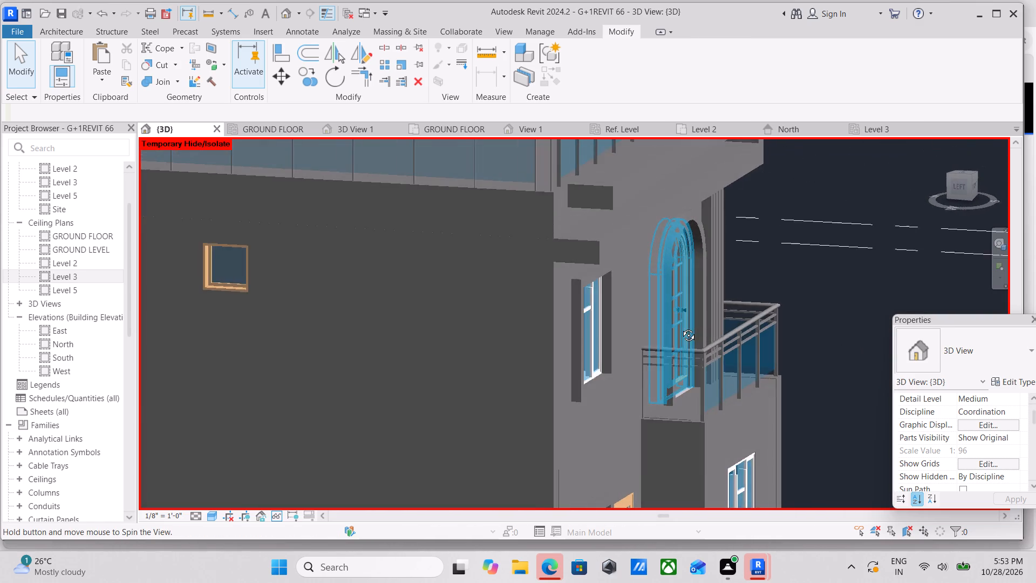
{"action": "middle_click_drag", "start_coordinate": [680, 327], "coordinate": [551, 376], "text": "shift"}
{"action": "middle_click_drag", "start_coordinate": [528, 362], "coordinate": [532, 287], "text": "shift"}
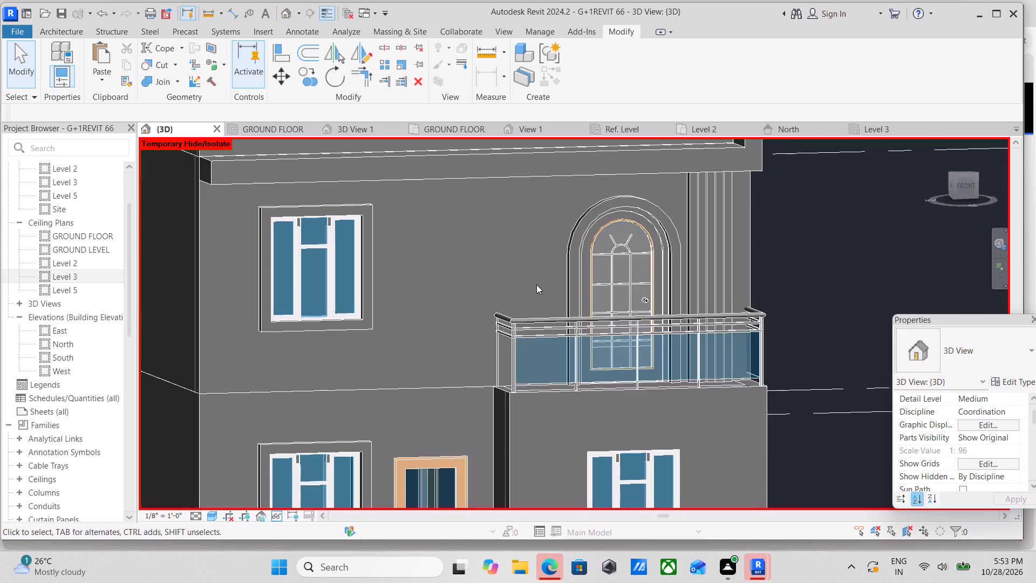
{"action": "middle_click_drag", "start_coordinate": [548, 367], "coordinate": [474, 363], "text": "shift"}
{"action": "scroll", "coordinate": [540, 367], "scroll_direction": "down", "scroll_amount": 1, "text": "shift"}
{"action": "scroll", "coordinate": [474, 363], "scroll_direction": "down", "scroll_amount": 3}
{"action": "middle_click_drag", "start_coordinate": [474, 363], "coordinate": [472, 484]}
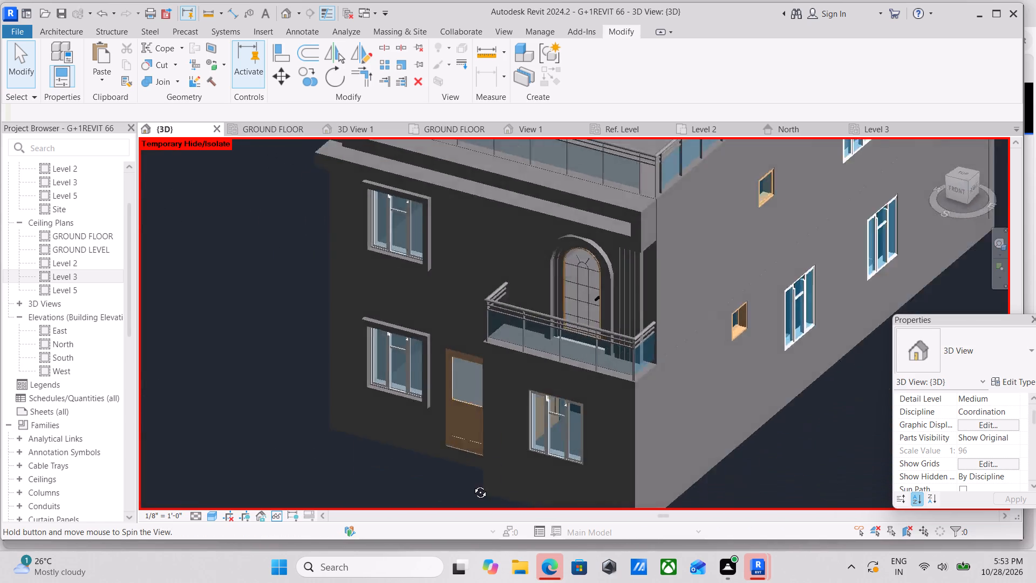
{"action": "middle_click_drag", "start_coordinate": [472, 484], "coordinate": [668, 494]}
{"action": "scroll", "coordinate": [652, 321], "scroll_direction": "up", "scroll_amount": 5}
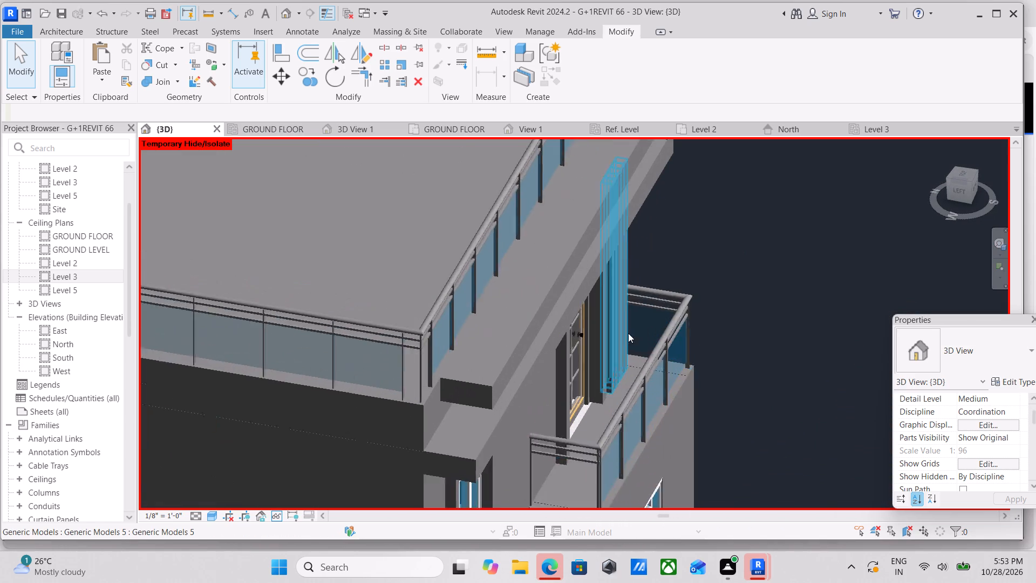
{"action": "scroll", "coordinate": [628, 333], "scroll_direction": "up", "scroll_amount": 6}
{"action": "scroll", "coordinate": [610, 354], "scroll_direction": "down", "scroll_amount": 3}
{"action": "scroll", "coordinate": [775, 423], "scroll_direction": "down", "scroll_amount": 1}
{"action": "middle_click_drag", "start_coordinate": [775, 423], "coordinate": [671, 472], "text": "shift"}
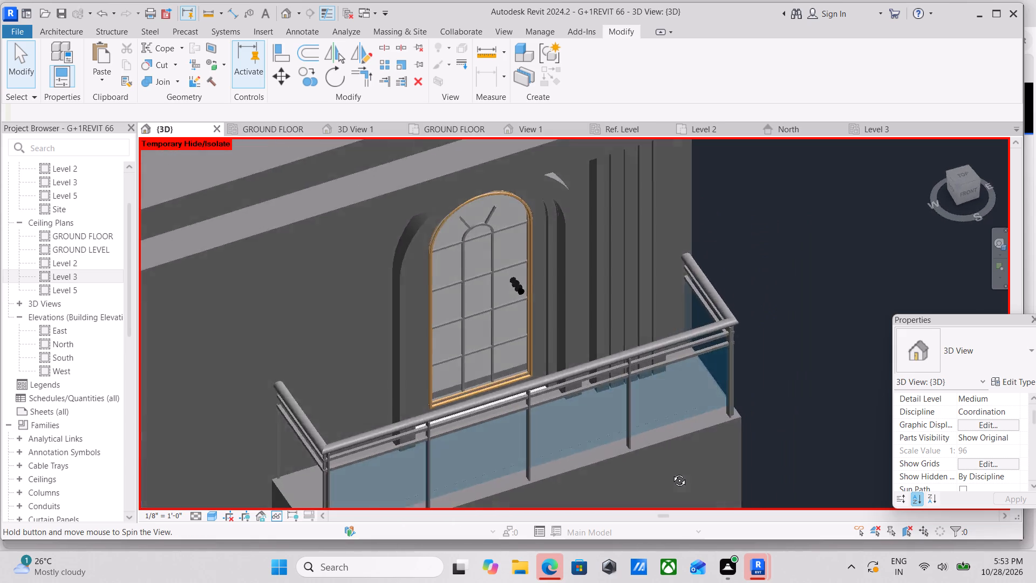
{"action": "middle_click_drag", "start_coordinate": [671, 472], "coordinate": [673, 434], "text": "shift"}
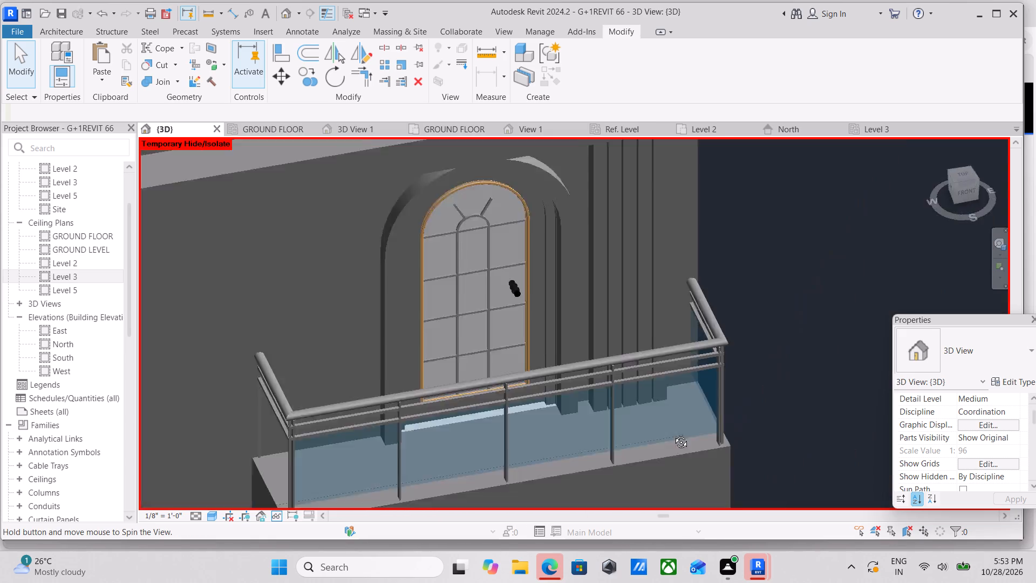
{"action": "middle_click_drag", "start_coordinate": [673, 434], "coordinate": [640, 395], "text": "shift"}
{"action": "scroll", "coordinate": [535, 405], "scroll_direction": "down", "scroll_amount": 1}
{"action": "middle_click_drag", "start_coordinate": [533, 403], "coordinate": [564, 366], "text": "shift"}
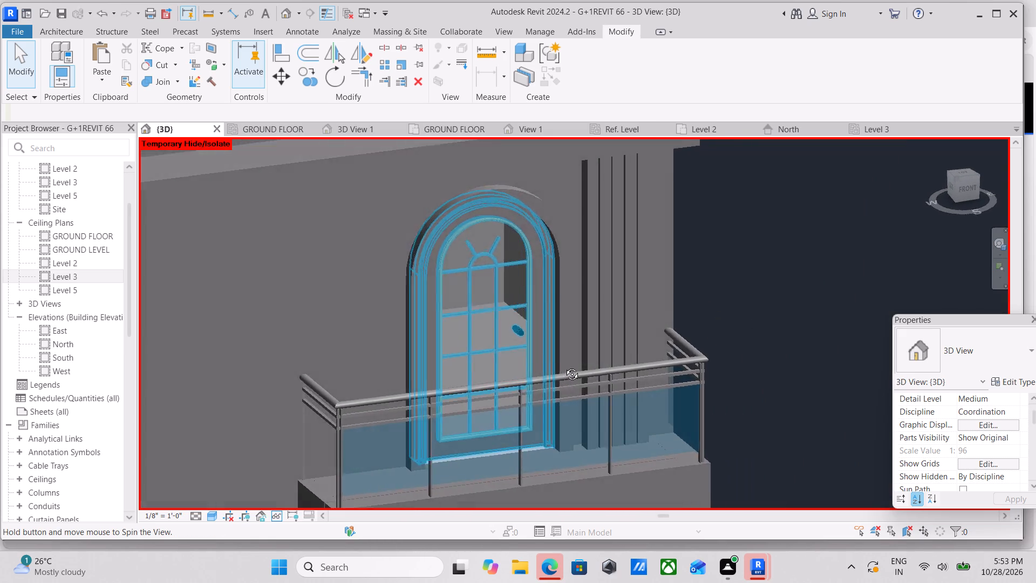
Examine the whole front facade, including the windows, arched balcony door and vertical cladding strips.
{"action": "middle_click_drag", "start_coordinate": [564, 366], "coordinate": [499, 357], "text": "shift"}
{"action": "scroll", "coordinate": [469, 366], "scroll_direction": "down", "scroll_amount": 3}
{"action": "middle_click_drag", "start_coordinate": [469, 366], "coordinate": [608, 310]}
{"action": "middle_click_drag", "start_coordinate": [444, 337], "coordinate": [472, 326], "text": "shift"}
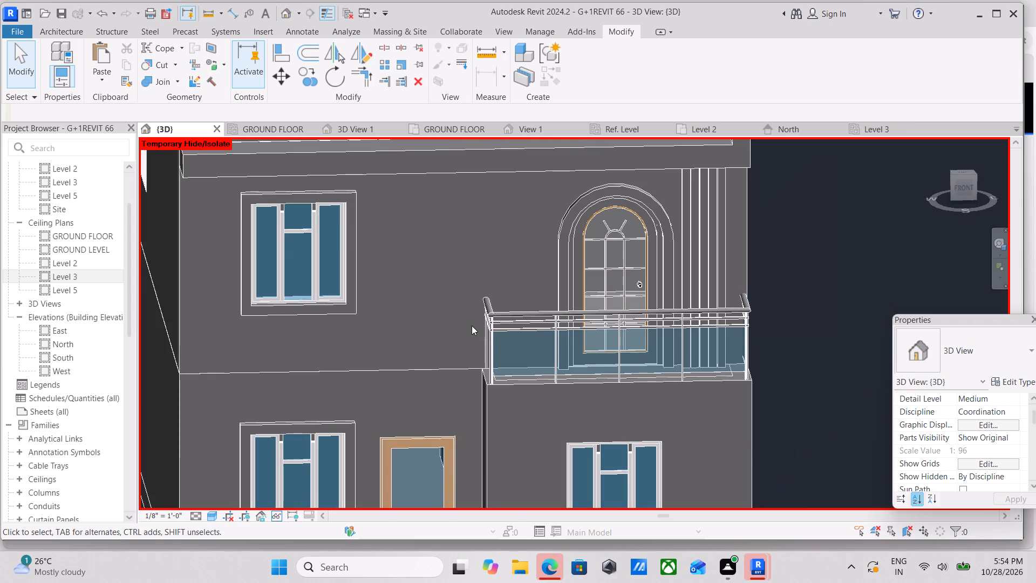
{"action": "scroll", "coordinate": [425, 351], "scroll_direction": "down", "scroll_amount": 3}
{"action": "middle_click_drag", "start_coordinate": [425, 351], "coordinate": [501, 361]}
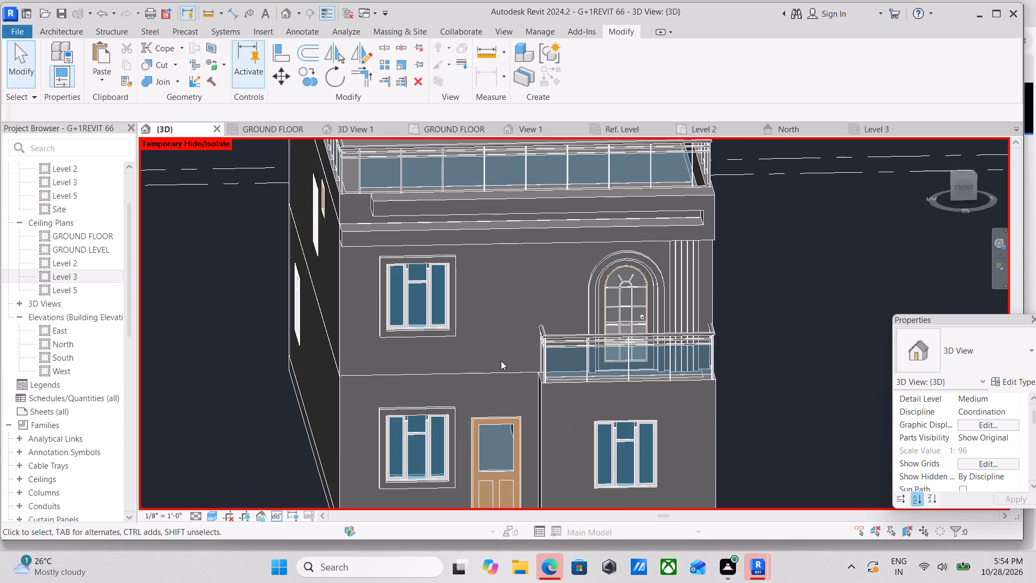
{"action": "scroll", "coordinate": [383, 390], "scroll_direction": "up", "scroll_amount": 2}
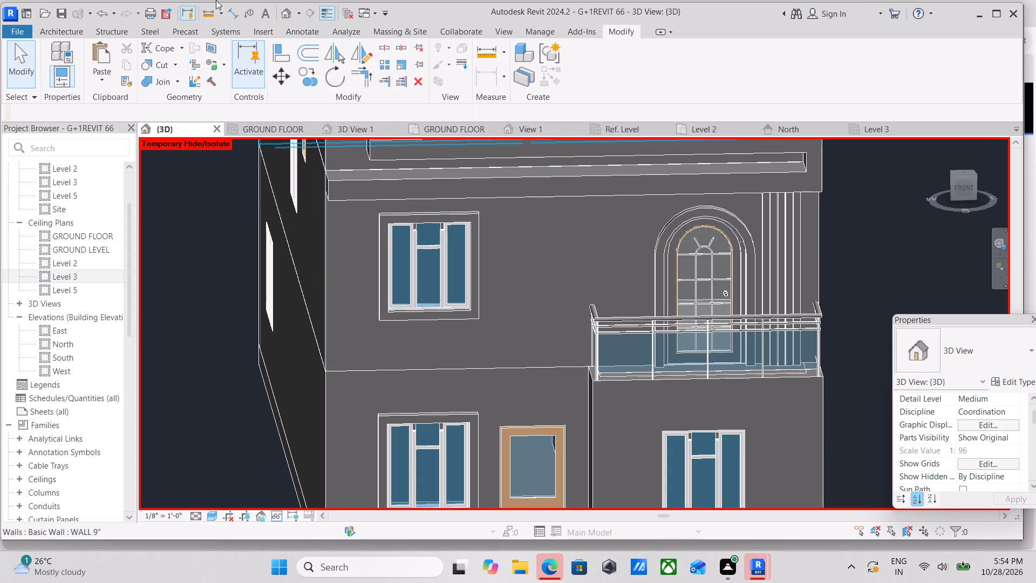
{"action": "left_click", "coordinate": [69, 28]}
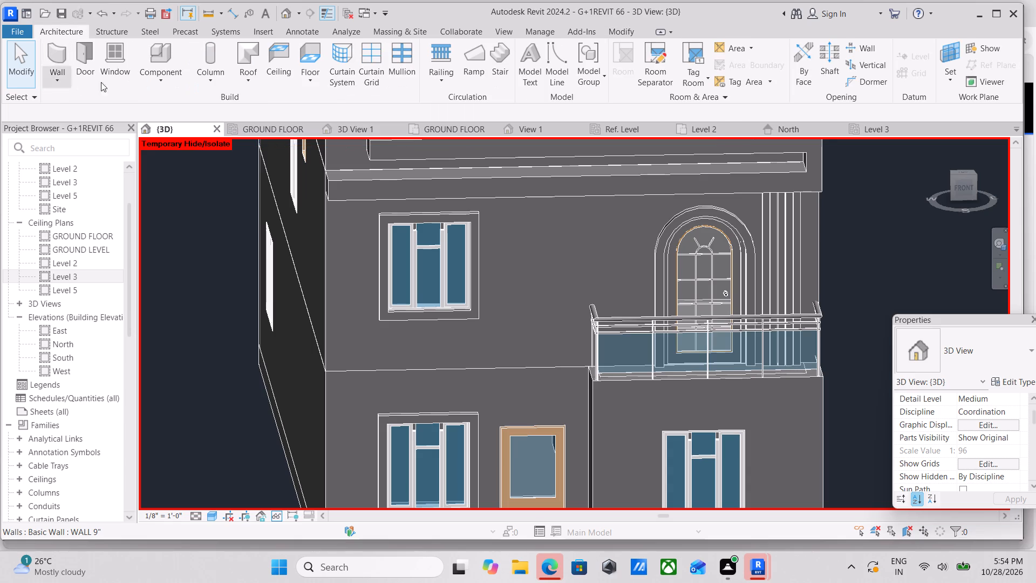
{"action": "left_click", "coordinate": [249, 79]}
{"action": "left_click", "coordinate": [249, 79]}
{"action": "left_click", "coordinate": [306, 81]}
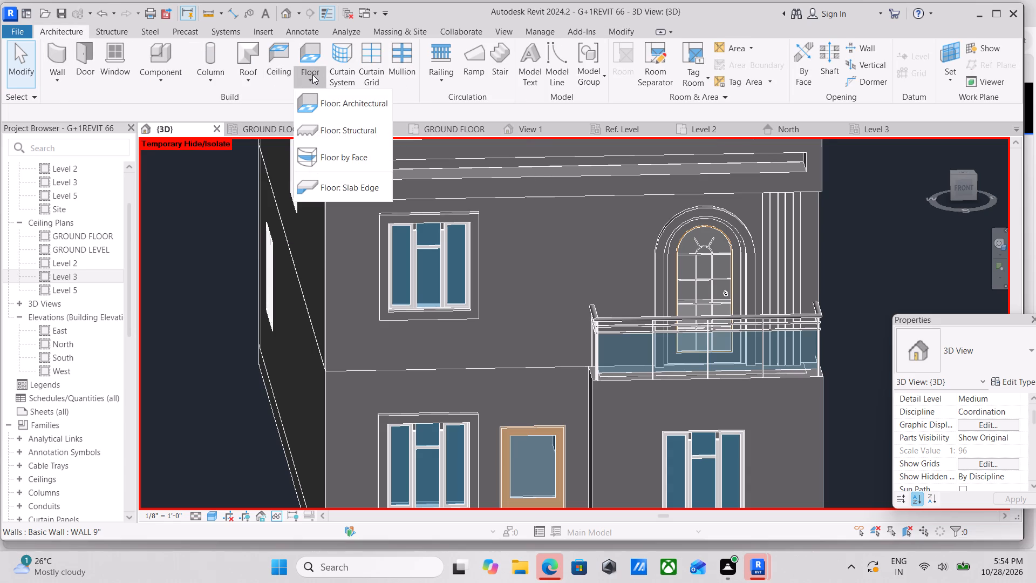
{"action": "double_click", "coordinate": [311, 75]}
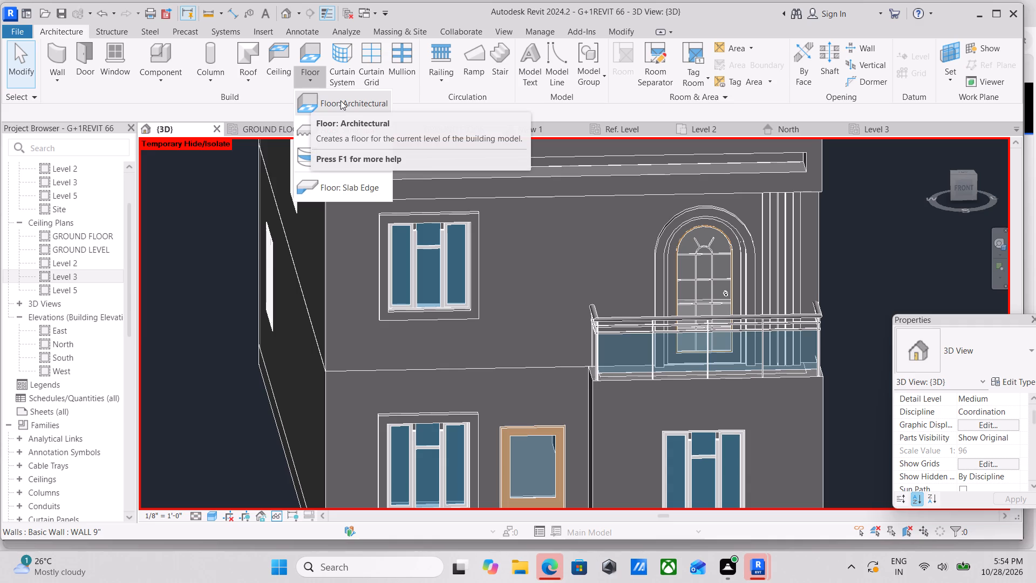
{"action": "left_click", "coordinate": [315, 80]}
Create a new in-place model in the Generic Models category, keeping the suggested name.
{"action": "left_click", "coordinate": [149, 73]}
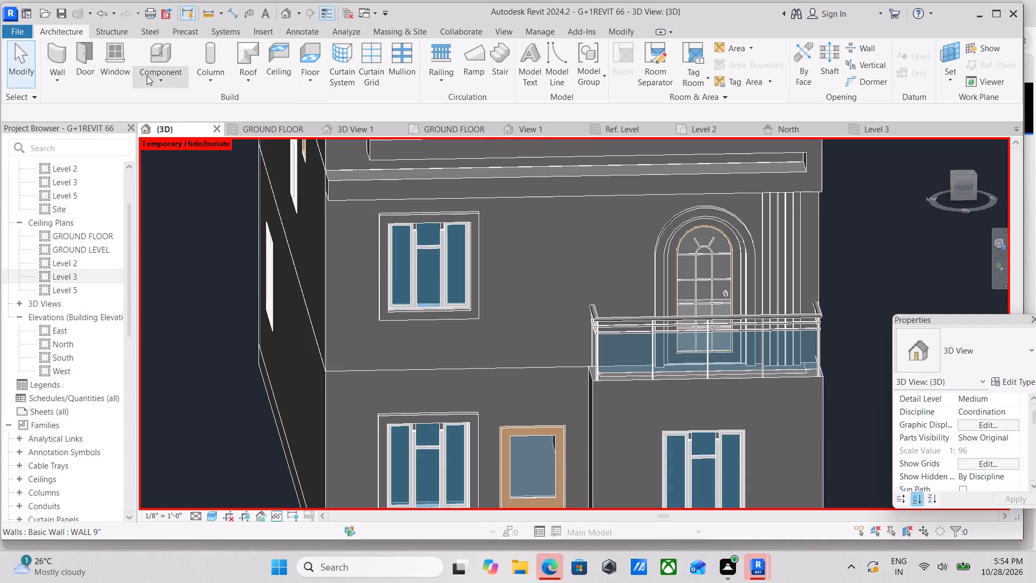
{"action": "left_click", "coordinate": [153, 130]}
{"action": "scroll", "coordinate": [497, 242], "scroll_direction": "down", "scroll_amount": 4}
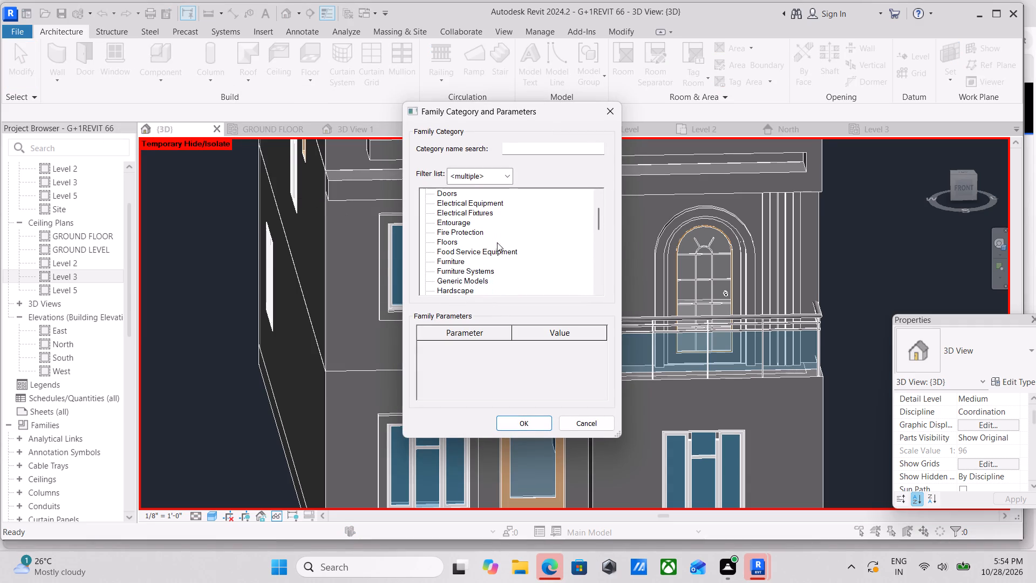
{"action": "scroll", "coordinate": [481, 254], "scroll_direction": "down", "scroll_amount": 2}
{"action": "left_click", "coordinate": [445, 262]}
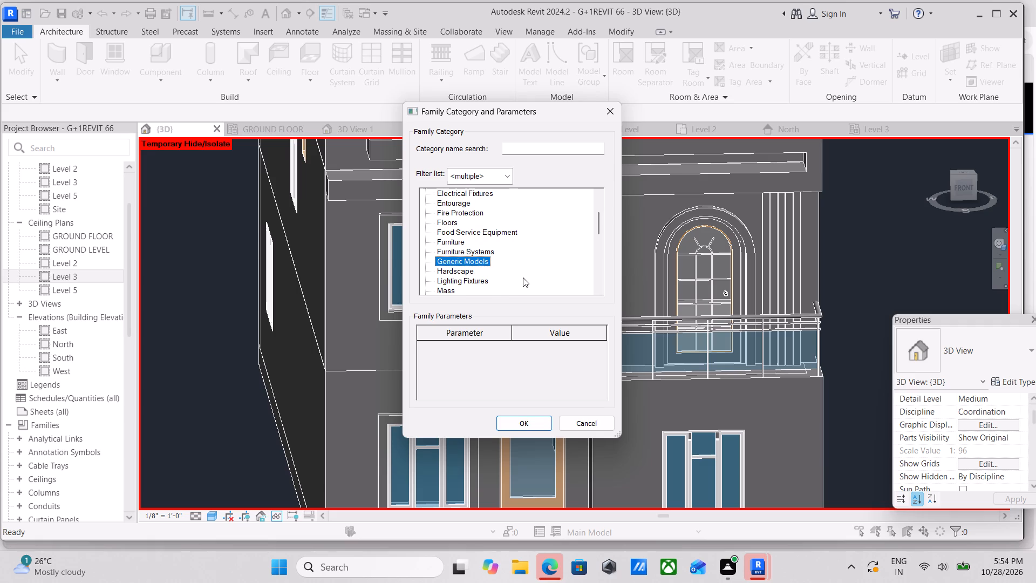
{"action": "scroll", "coordinate": [523, 277], "scroll_direction": "down", "scroll_amount": 1}
{"action": "scroll", "coordinate": [455, 276], "scroll_direction": "down", "scroll_amount": 1}
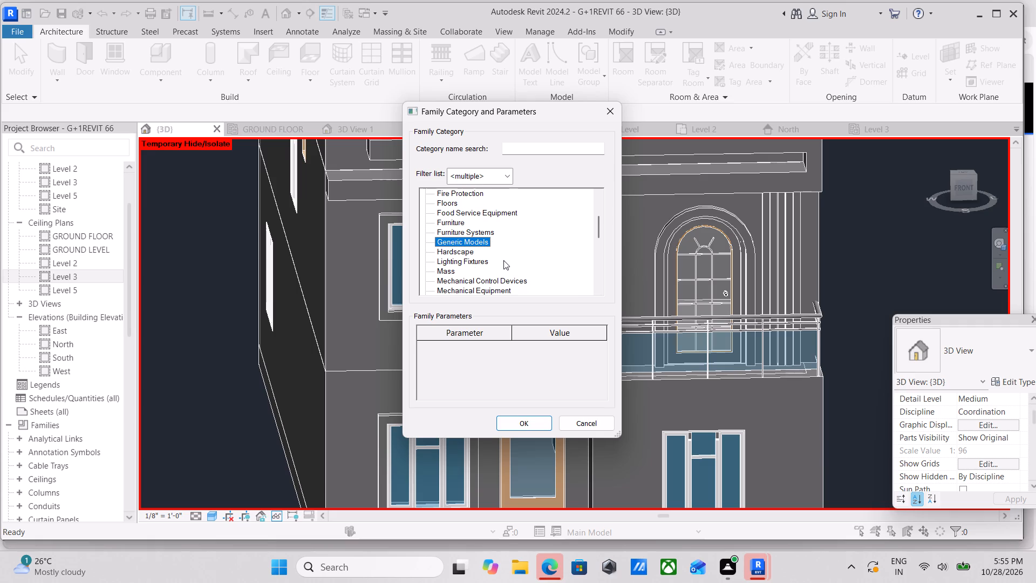
{"action": "scroll", "coordinate": [481, 244], "scroll_direction": "down", "scroll_amount": 1}
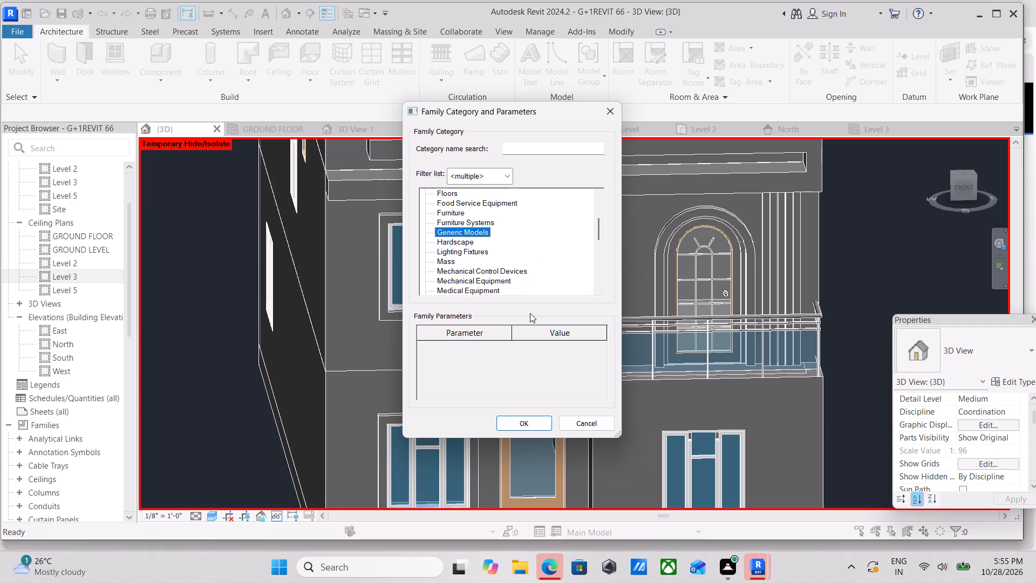
{"action": "scroll", "coordinate": [460, 244], "scroll_direction": "up", "scroll_amount": 1}
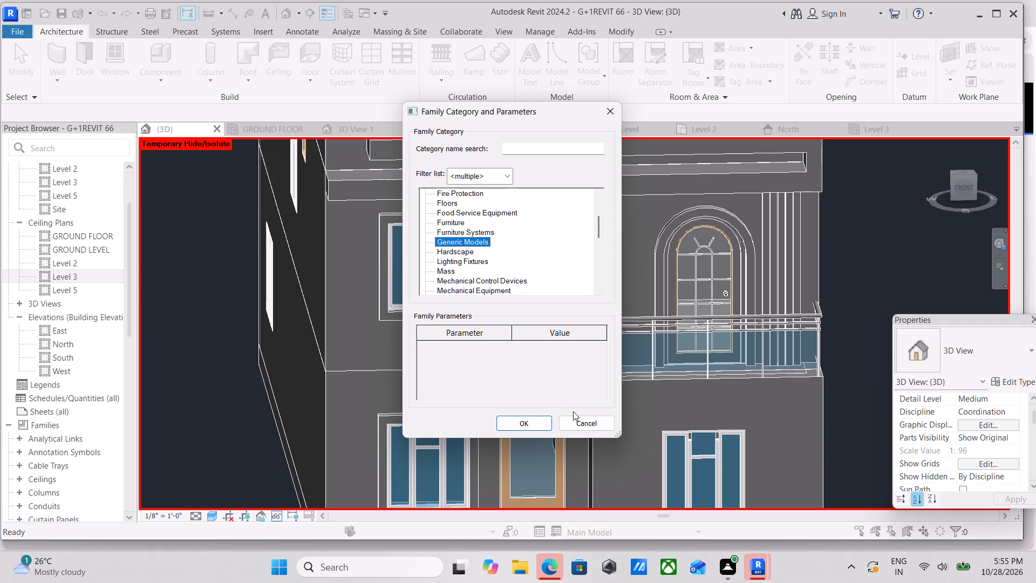
{"action": "left_click", "coordinate": [523, 417]}
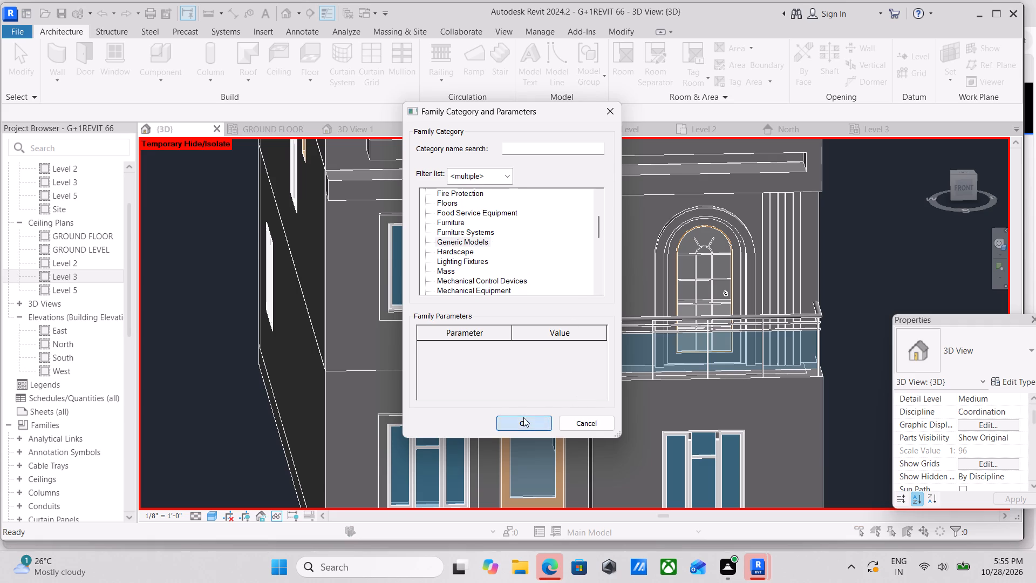
{"action": "left_click", "coordinate": [512, 298]}
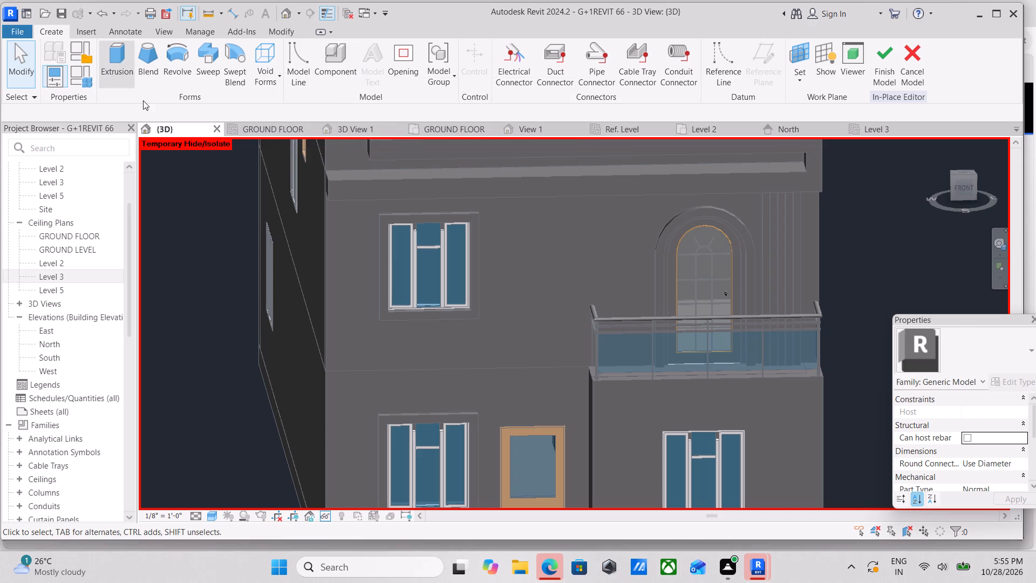
Start a solid extrusion in the in-place model, using the Rectangle tool for its profile.
{"action": "scroll", "coordinate": [148, 106], "scroll_direction": "up", "scroll_amount": 2}
{"action": "scroll", "coordinate": [86, 68], "scroll_direction": "up", "scroll_amount": 1}
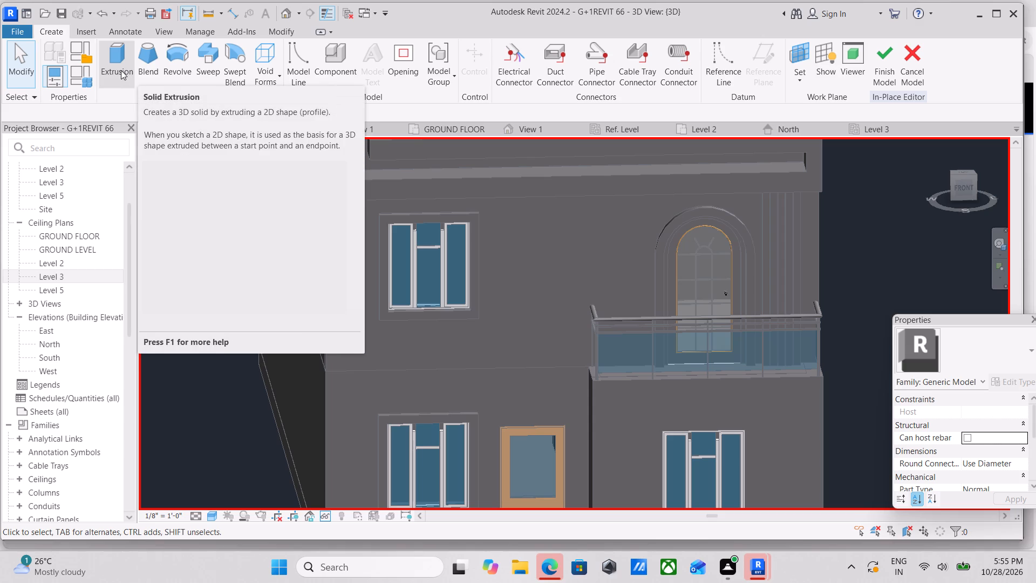
{"action": "left_click", "coordinate": [121, 70]}
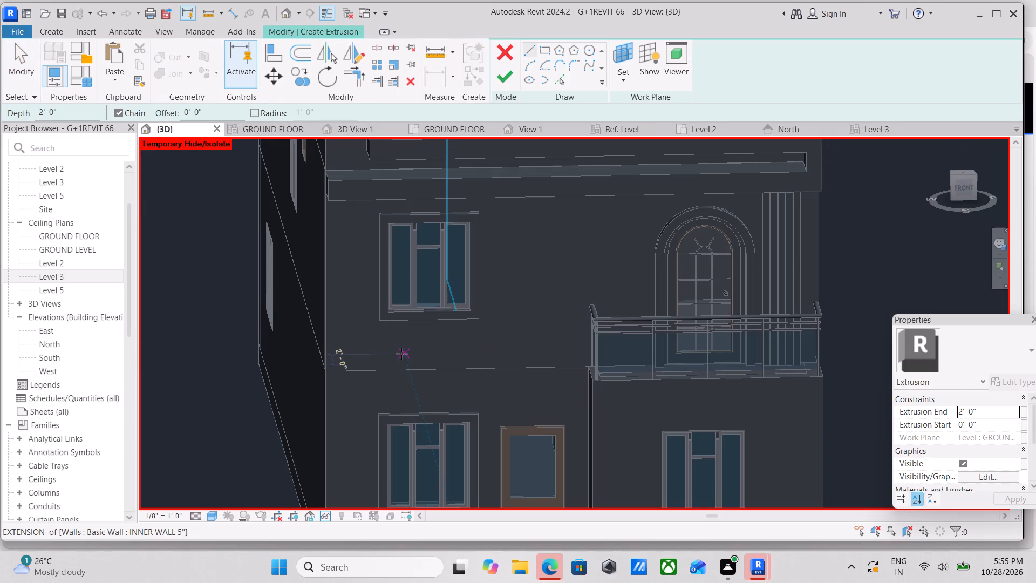
{"action": "scroll", "coordinate": [394, 337], "scroll_direction": "up", "scroll_amount": 3}
{"action": "middle_click_drag", "start_coordinate": [385, 286], "coordinate": [442, 395]}
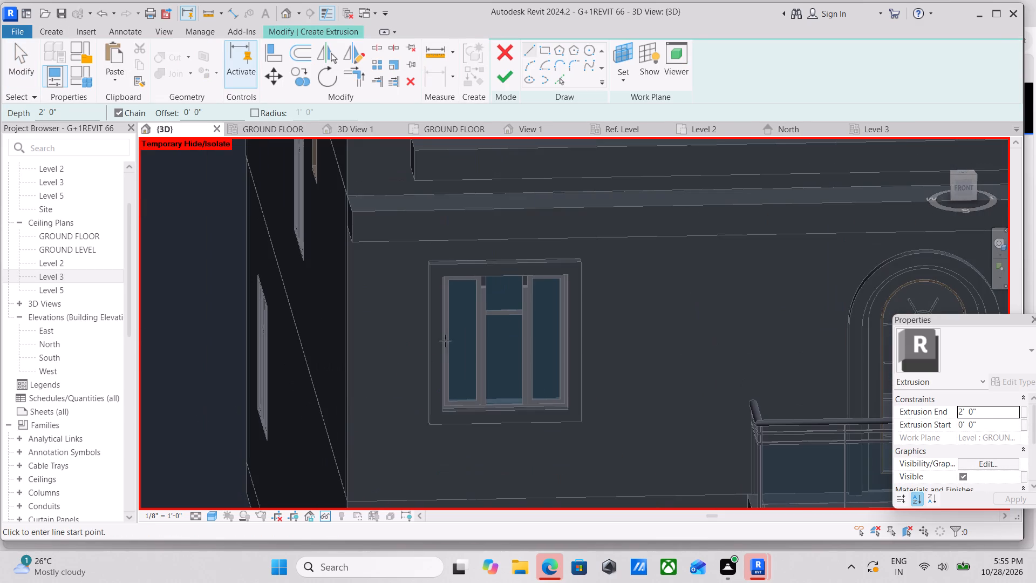
{"action": "scroll", "coordinate": [443, 309], "scroll_direction": "down", "scroll_amount": 2}
{"action": "middle_click_drag", "start_coordinate": [432, 354], "coordinate": [449, 255]}
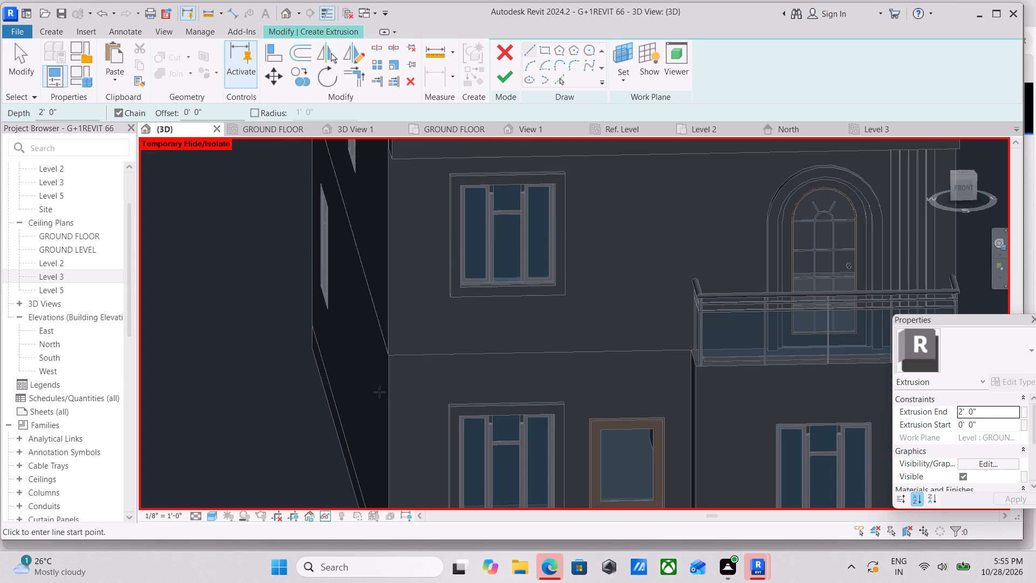
{"action": "left_click", "coordinate": [543, 49]}
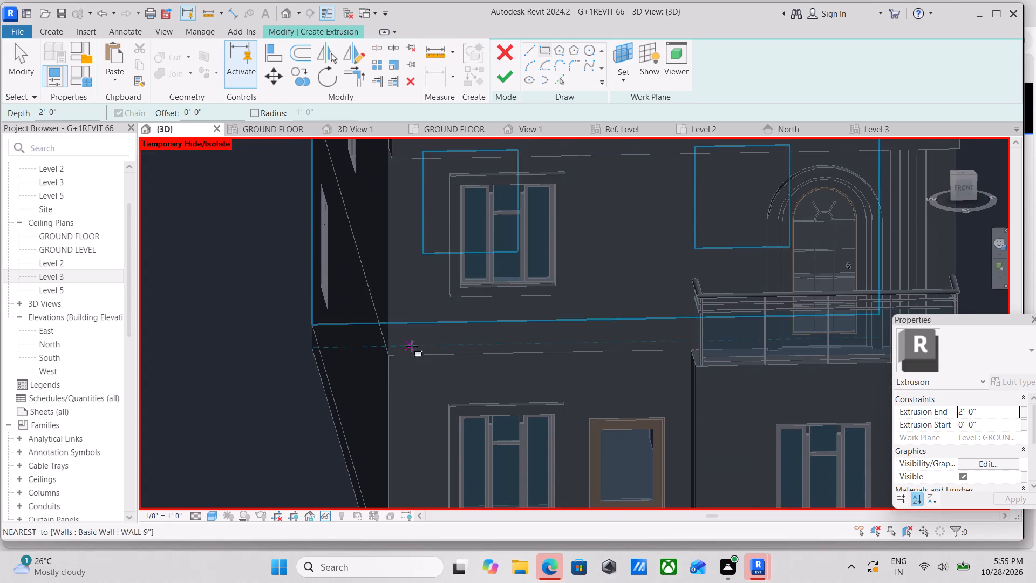
{"action": "scroll", "coordinate": [424, 338], "scroll_direction": "down", "scroll_amount": 4}
{"action": "middle_click_drag", "start_coordinate": [466, 356], "coordinate": [512, 365], "text": "shift"}
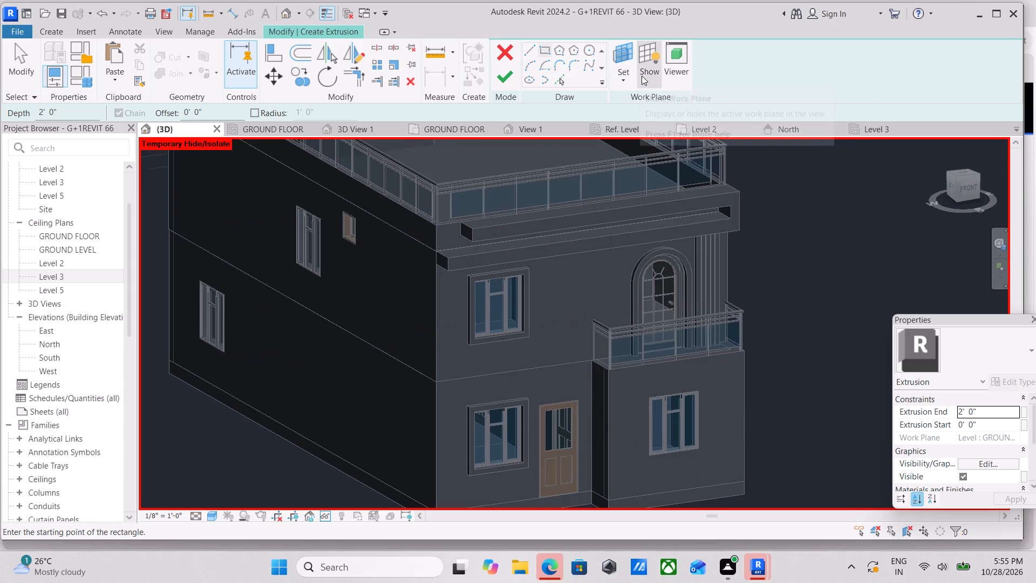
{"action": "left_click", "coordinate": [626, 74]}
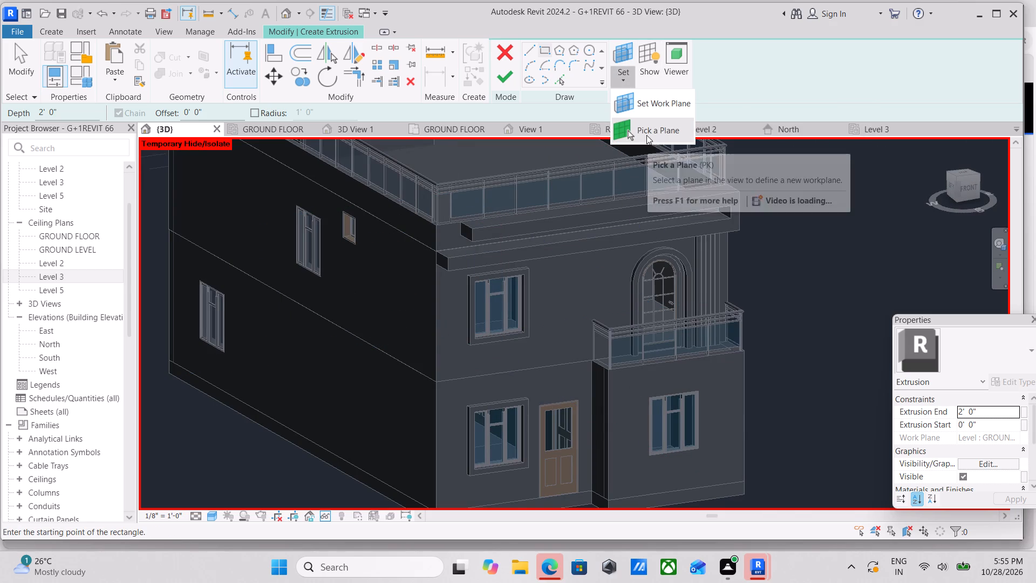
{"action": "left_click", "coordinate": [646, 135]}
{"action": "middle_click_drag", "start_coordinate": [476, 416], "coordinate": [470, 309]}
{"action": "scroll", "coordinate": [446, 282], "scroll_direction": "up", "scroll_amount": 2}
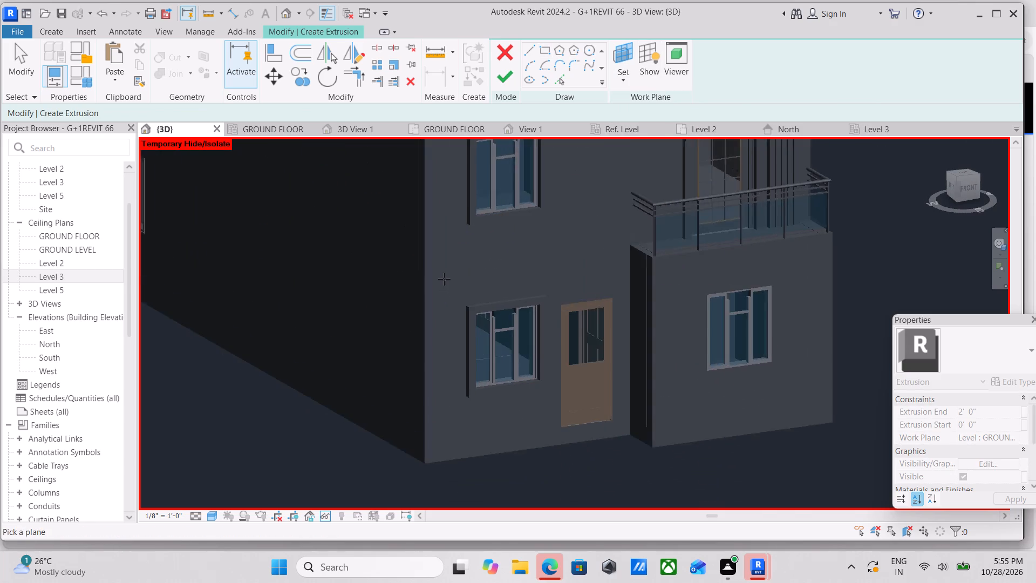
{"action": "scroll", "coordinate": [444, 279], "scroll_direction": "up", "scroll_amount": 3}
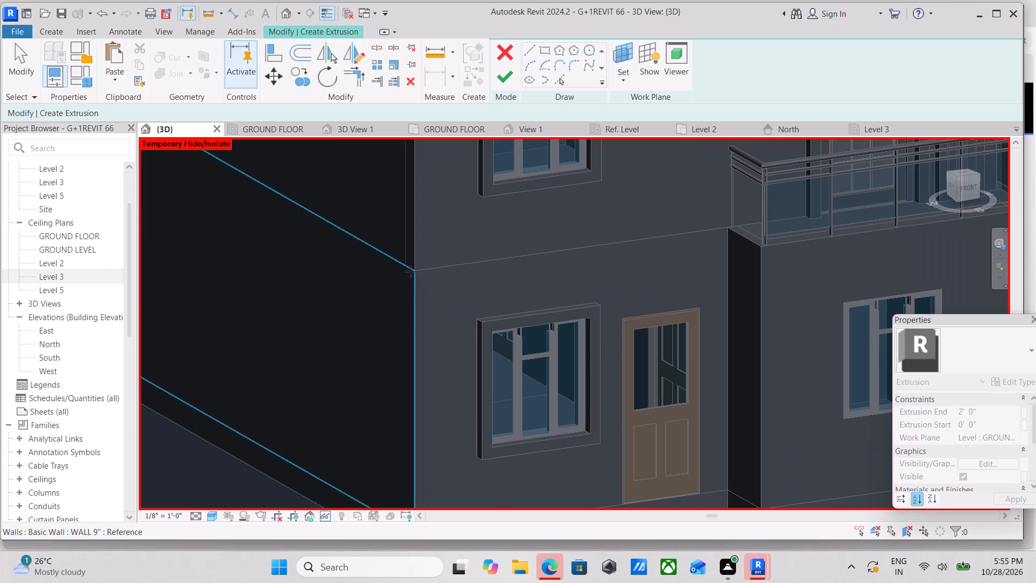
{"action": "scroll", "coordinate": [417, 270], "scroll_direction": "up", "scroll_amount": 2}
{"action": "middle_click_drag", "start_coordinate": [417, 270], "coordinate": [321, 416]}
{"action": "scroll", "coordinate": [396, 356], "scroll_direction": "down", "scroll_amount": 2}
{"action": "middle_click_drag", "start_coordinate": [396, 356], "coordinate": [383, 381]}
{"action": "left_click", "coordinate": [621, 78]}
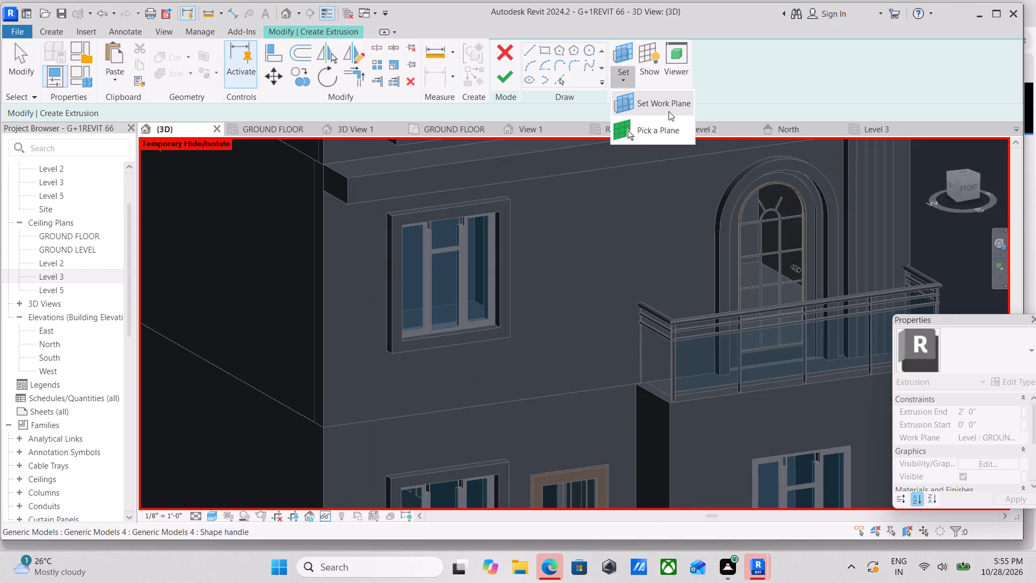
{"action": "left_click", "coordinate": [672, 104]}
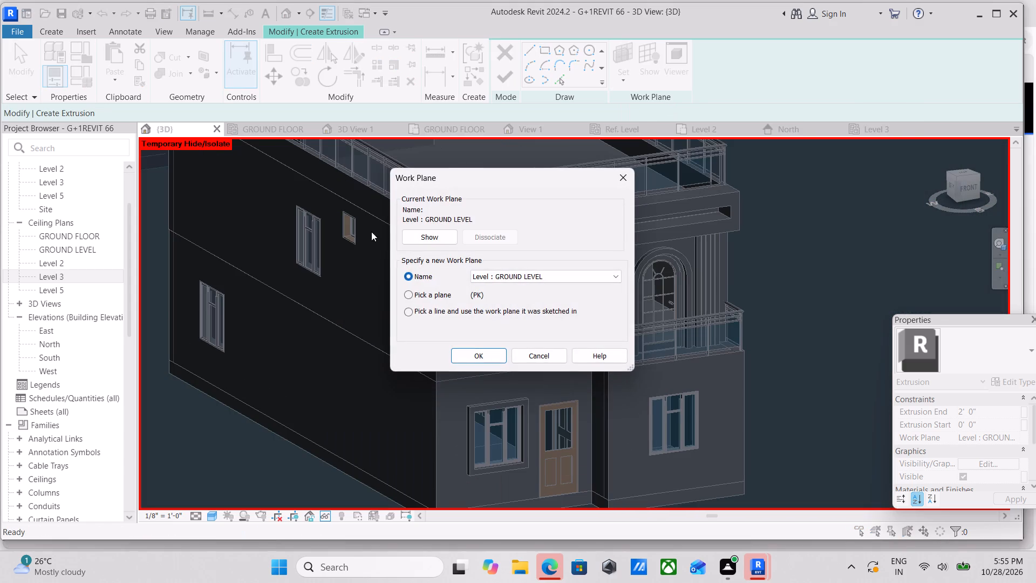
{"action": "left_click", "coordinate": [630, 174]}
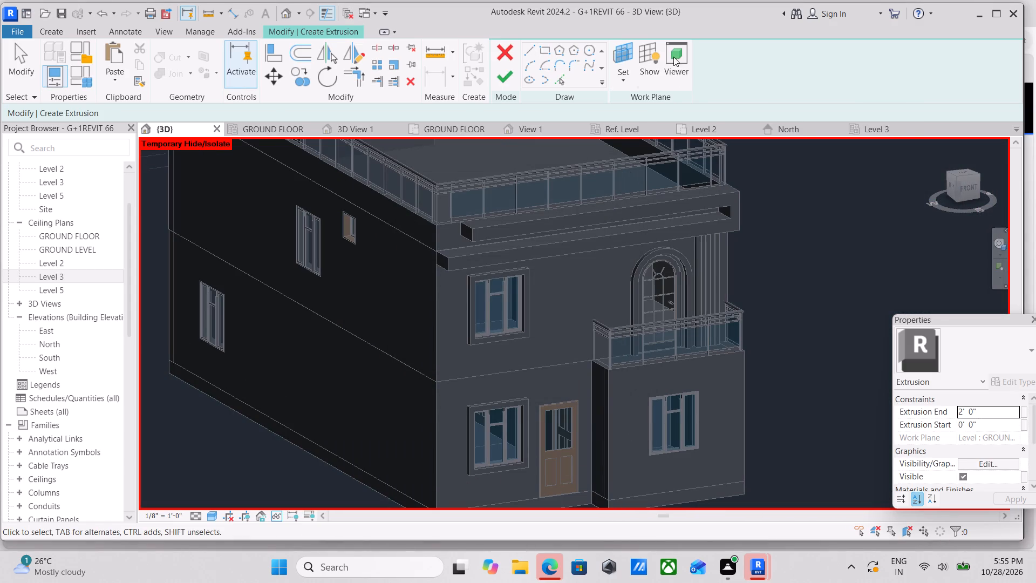
Start picking a work plane for the extrusion and examine the front wall's corner, windows and door for a suitable face.
{"action": "left_click", "coordinate": [622, 77]}
{"action": "left_click", "coordinate": [631, 137]}
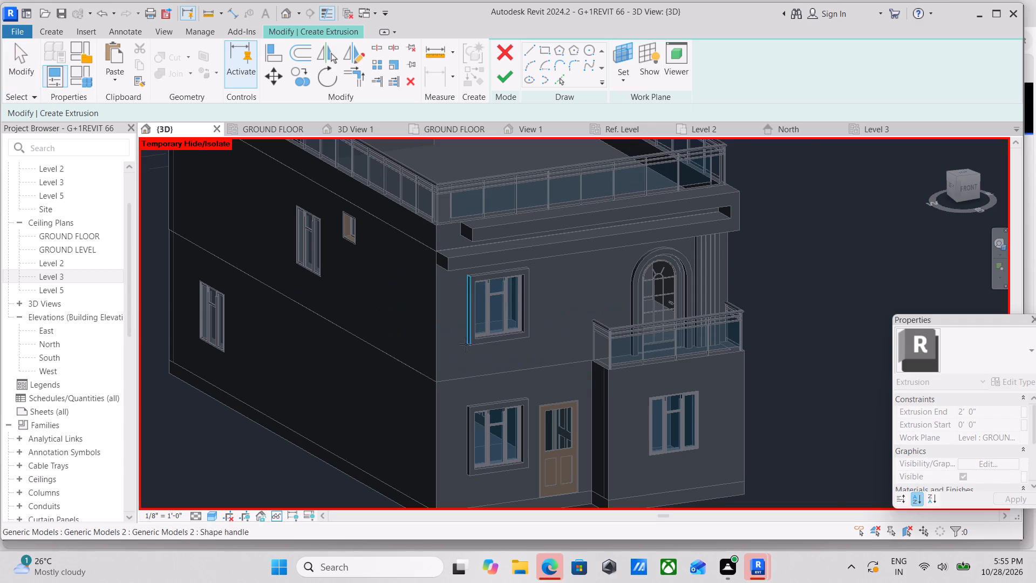
{"action": "scroll", "coordinate": [455, 291], "scroll_direction": "up", "scroll_amount": 2}
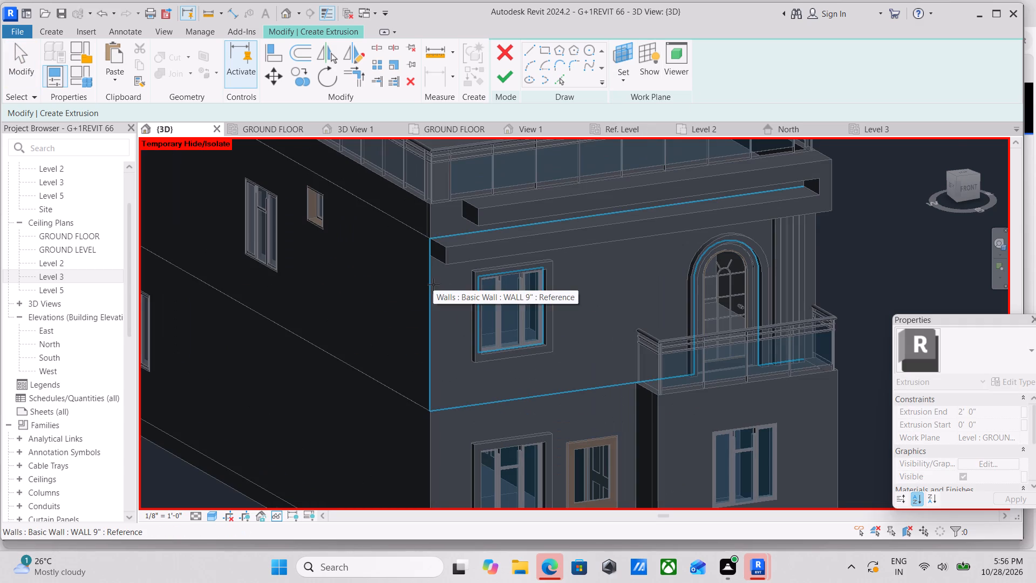
{"action": "scroll", "coordinate": [433, 284], "scroll_direction": "up", "scroll_amount": 3}
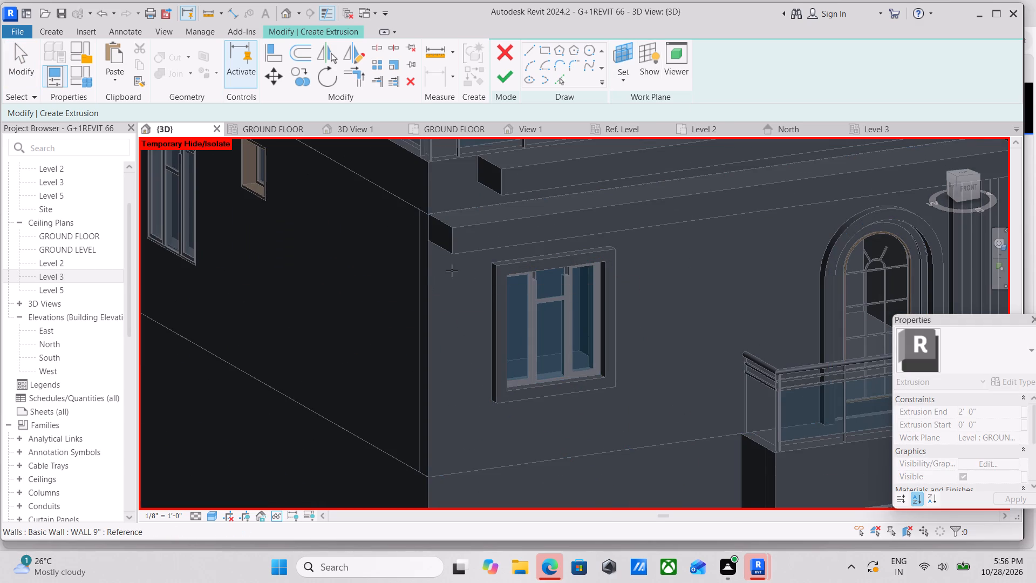
{"action": "scroll", "coordinate": [431, 276], "scroll_direction": "down", "scroll_amount": 1}
{"action": "middle_click_drag", "start_coordinate": [431, 276], "coordinate": [433, 207]}
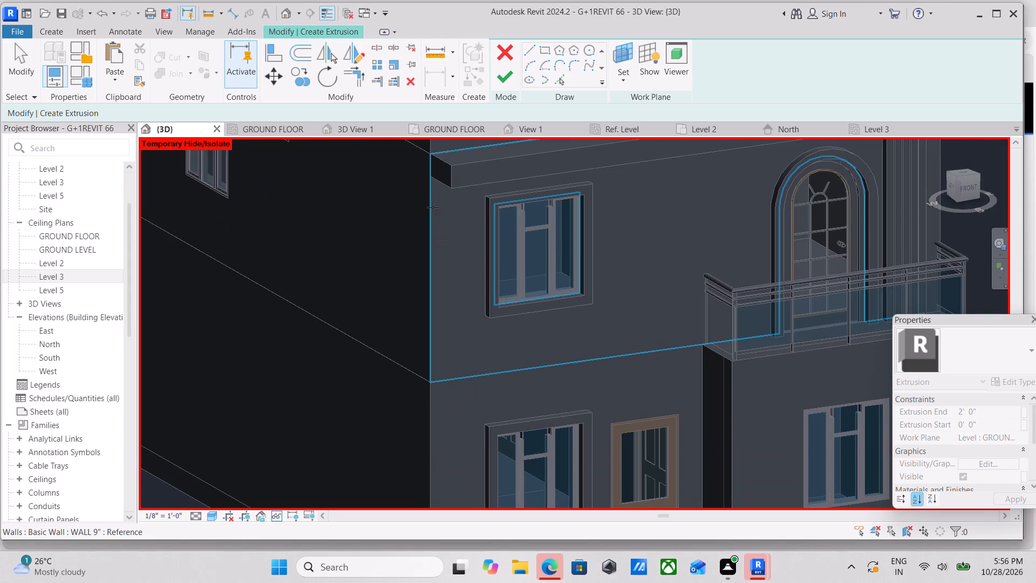
{"action": "middle_click_drag", "start_coordinate": [466, 311], "coordinate": [470, 232]}
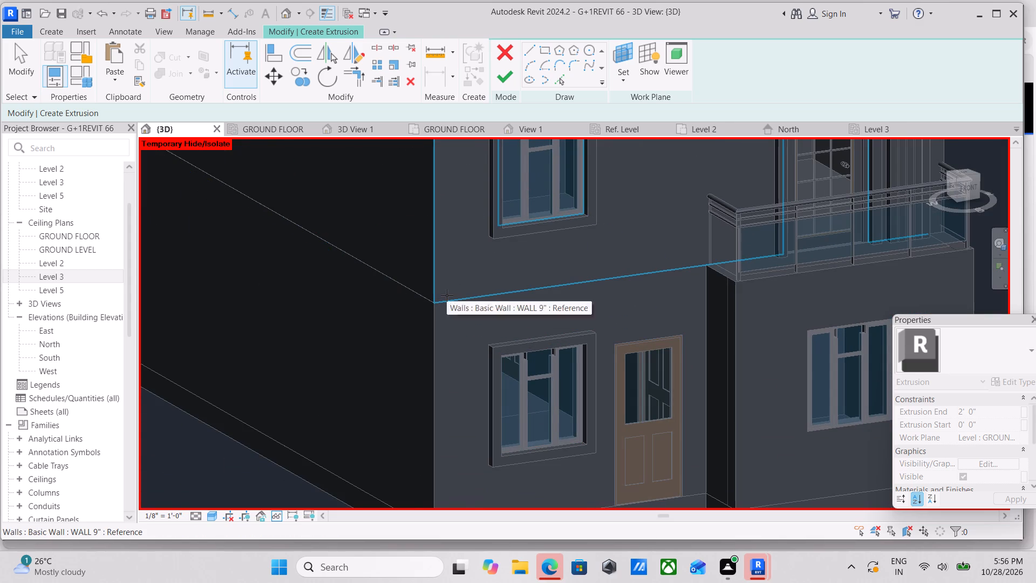
{"action": "scroll", "coordinate": [473, 257], "scroll_direction": "down", "scroll_amount": 1}
{"action": "middle_click_drag", "start_coordinate": [473, 257], "coordinate": [449, 321]}
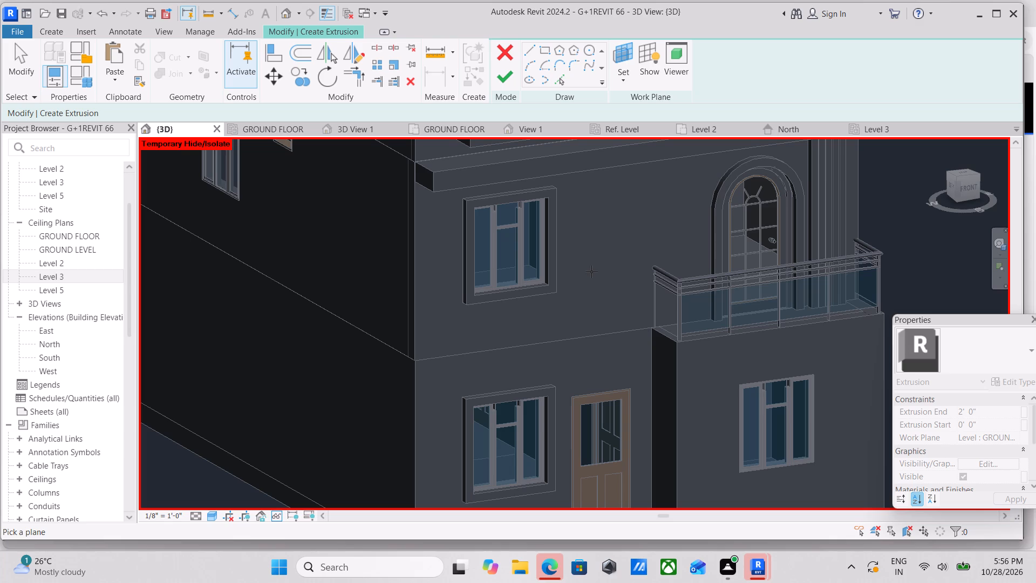
{"action": "scroll", "coordinate": [616, 297], "scroll_direction": "down", "scroll_amount": 1}
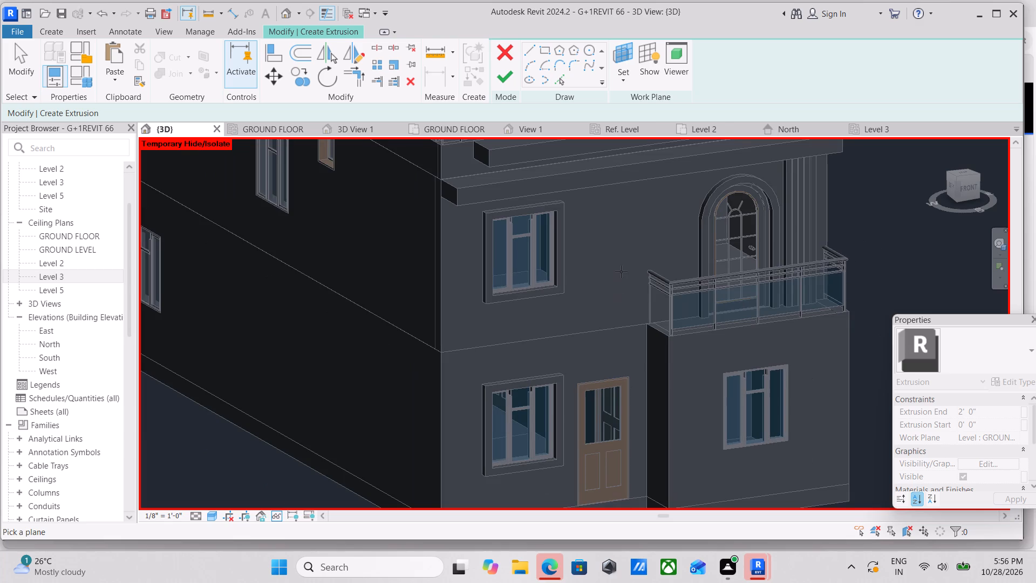
{"action": "scroll", "coordinate": [621, 272], "scroll_direction": "down", "scroll_amount": 2}
{"action": "middle_click_drag", "start_coordinate": [621, 272], "coordinate": [497, 345]}
{"action": "scroll", "coordinate": [497, 345], "scroll_direction": "down", "scroll_amount": 1}
{"action": "middle_click_drag", "start_coordinate": [495, 345], "coordinate": [482, 344], "text": "shift"}
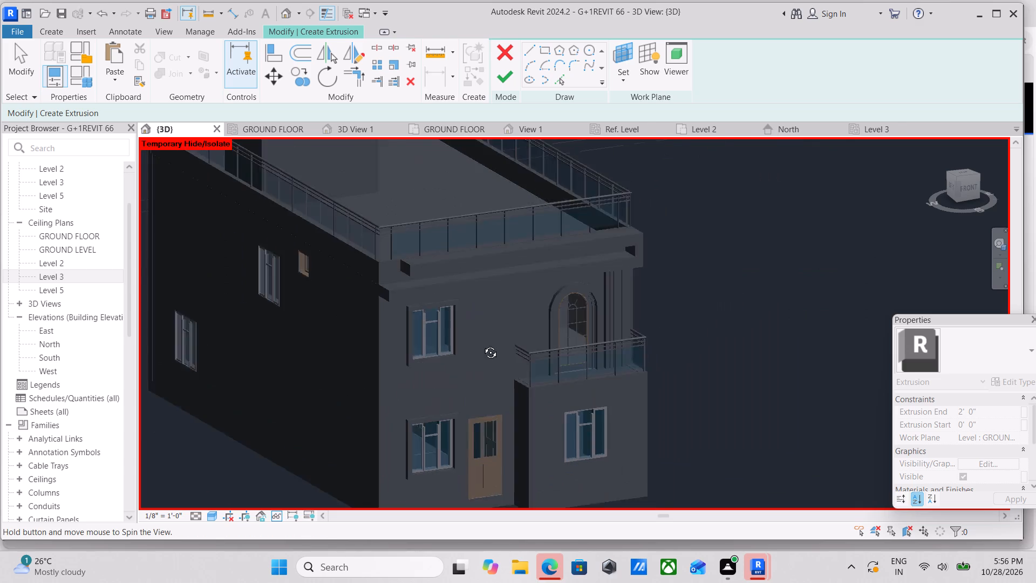
{"action": "middle_click_drag", "start_coordinate": [482, 344], "coordinate": [447, 309], "text": "shift"}
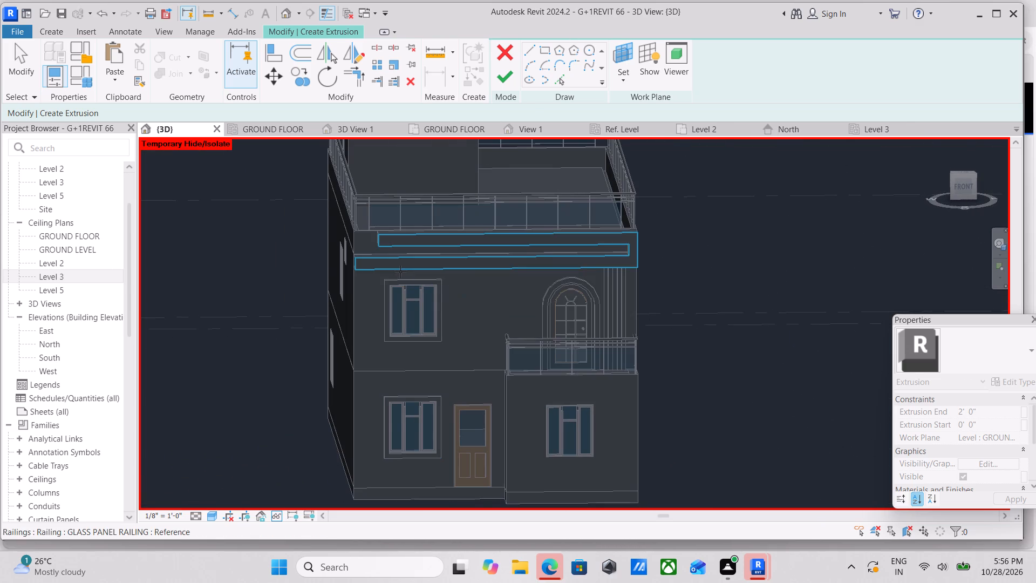
Examine the front facade head-on, checking the wall around the upper window, the stepped bands and the floor line.
{"action": "scroll", "coordinate": [396, 274], "scroll_direction": "up", "scroll_amount": 4}
{"action": "scroll", "coordinate": [374, 228], "scroll_direction": "up", "scroll_amount": 3}
{"action": "middle_click_drag", "start_coordinate": [370, 343], "coordinate": [372, 326], "text": "shift"}
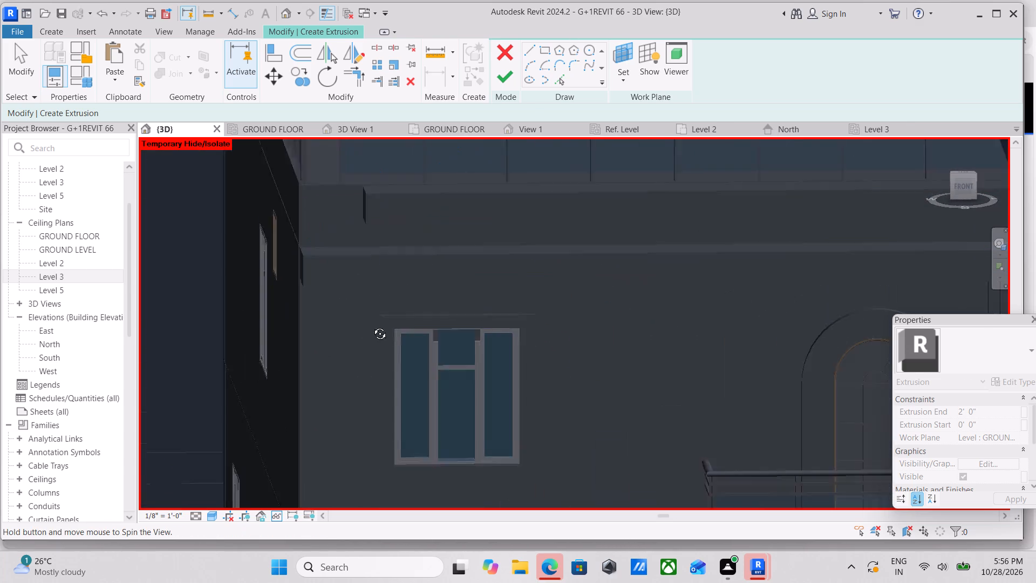
{"action": "middle_click_drag", "start_coordinate": [372, 326], "coordinate": [377, 213], "text": "shift"}
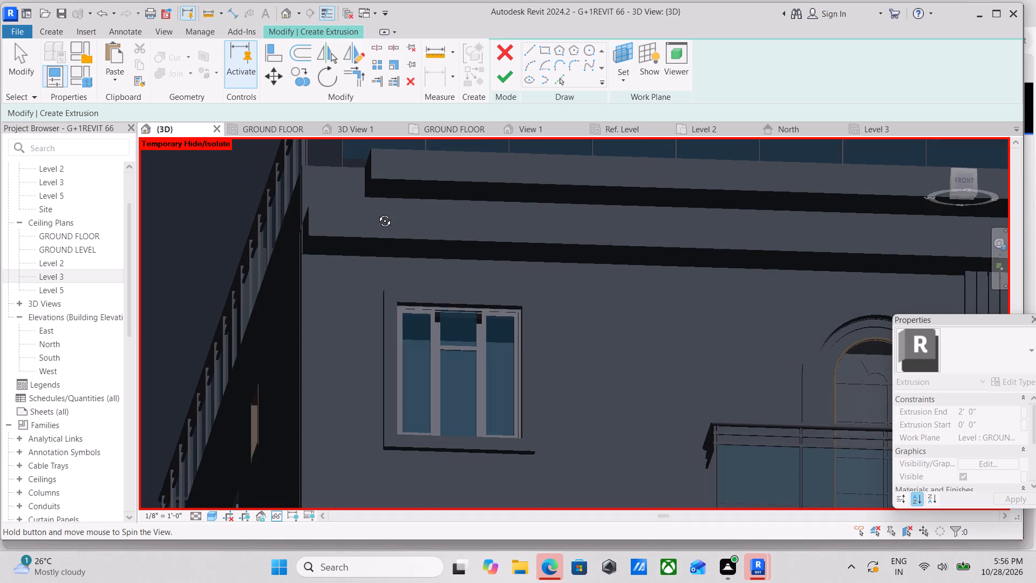
{"action": "middle_click_drag", "start_coordinate": [377, 213], "coordinate": [373, 275], "text": "shift"}
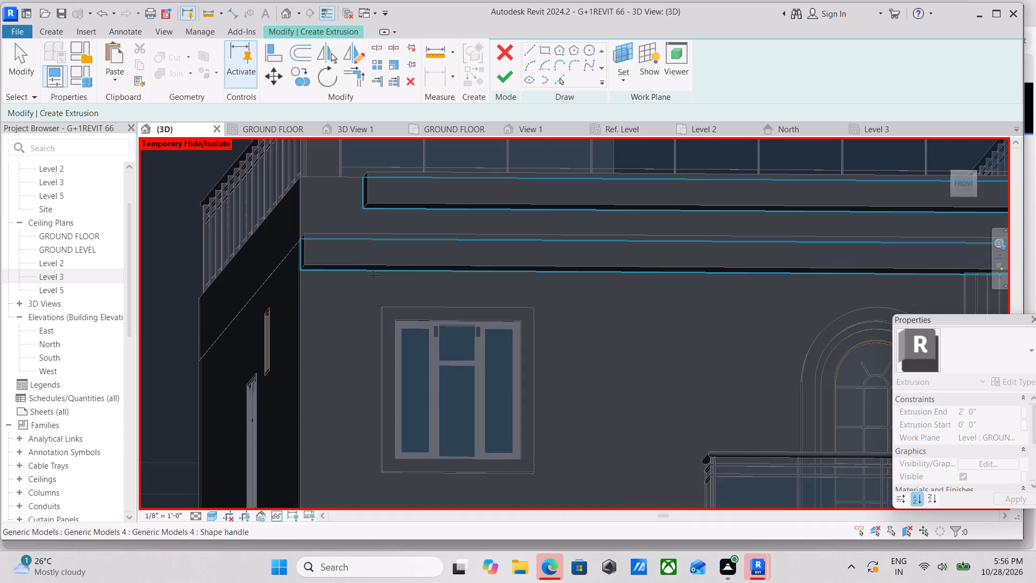
{"action": "scroll", "coordinate": [373, 275], "scroll_direction": "down", "scroll_amount": 2}
{"action": "scroll", "coordinate": [469, 325], "scroll_direction": "down", "scroll_amount": 2}
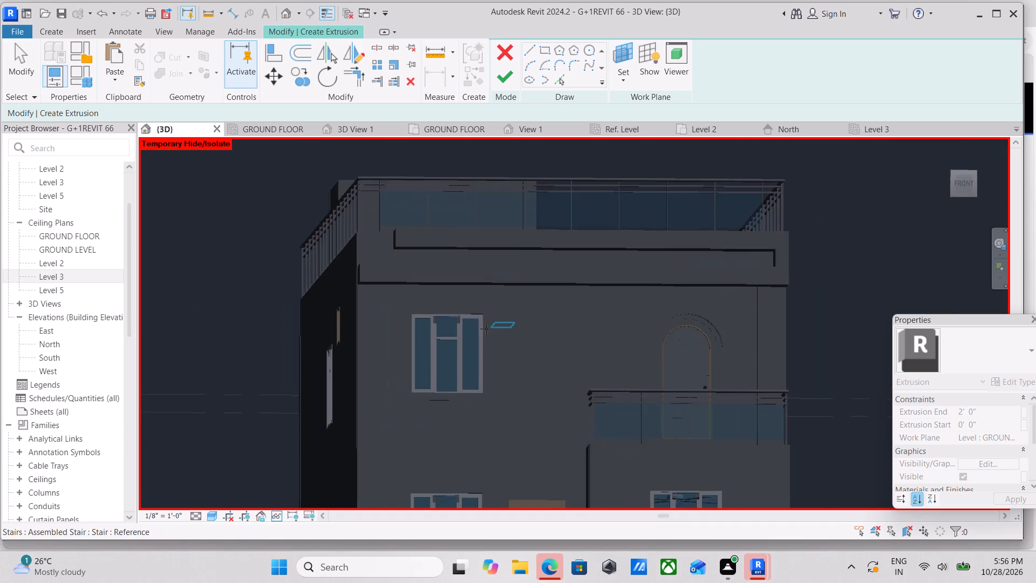
{"action": "scroll", "coordinate": [519, 277], "scroll_direction": "down", "scroll_amount": 2}
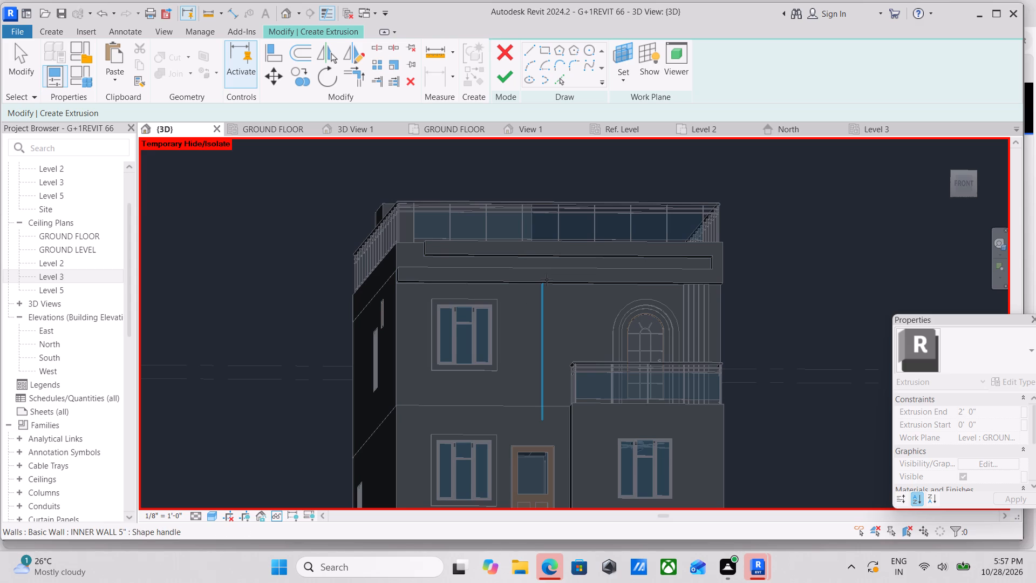
{"action": "scroll", "coordinate": [501, 360], "scroll_direction": "down", "scroll_amount": 1}
{"action": "middle_click_drag", "start_coordinate": [503, 355], "coordinate": [542, 322]}
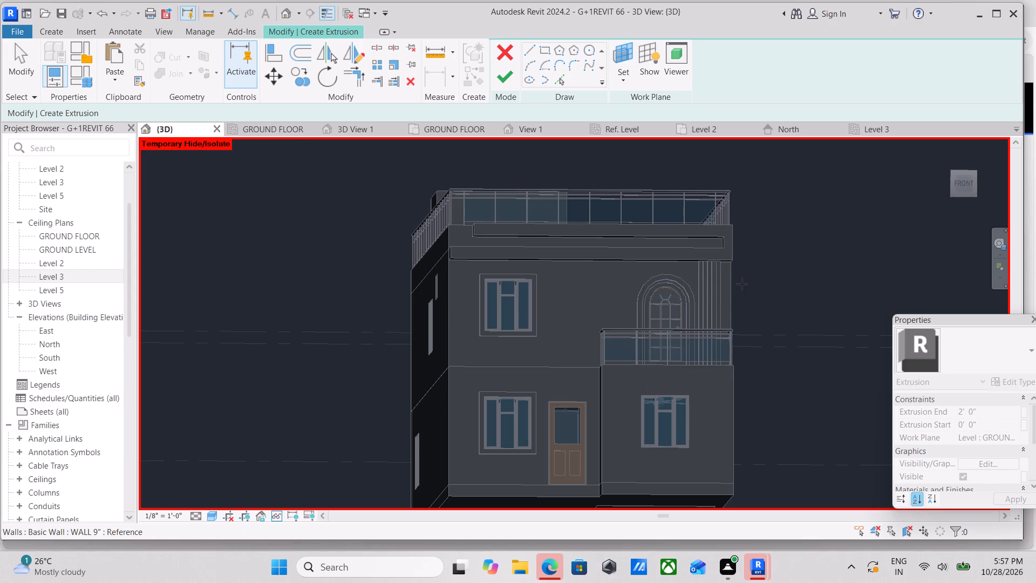
{"action": "scroll", "coordinate": [523, 435], "scroll_direction": "up", "scroll_amount": 3}
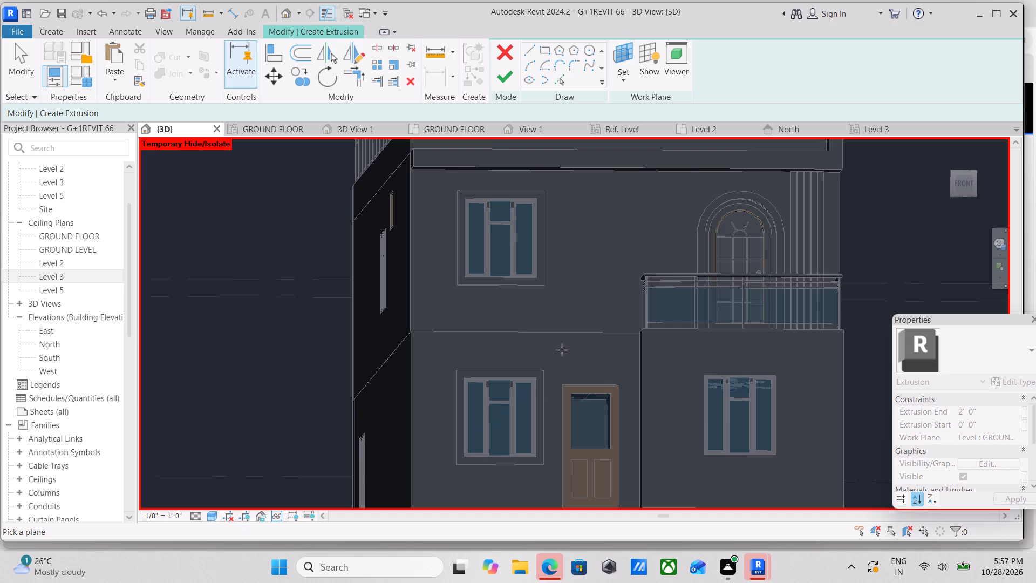
{"action": "scroll", "coordinate": [556, 351], "scroll_direction": "down", "scroll_amount": 1}
{"action": "middle_click_drag", "start_coordinate": [556, 351], "coordinate": [570, 425]}
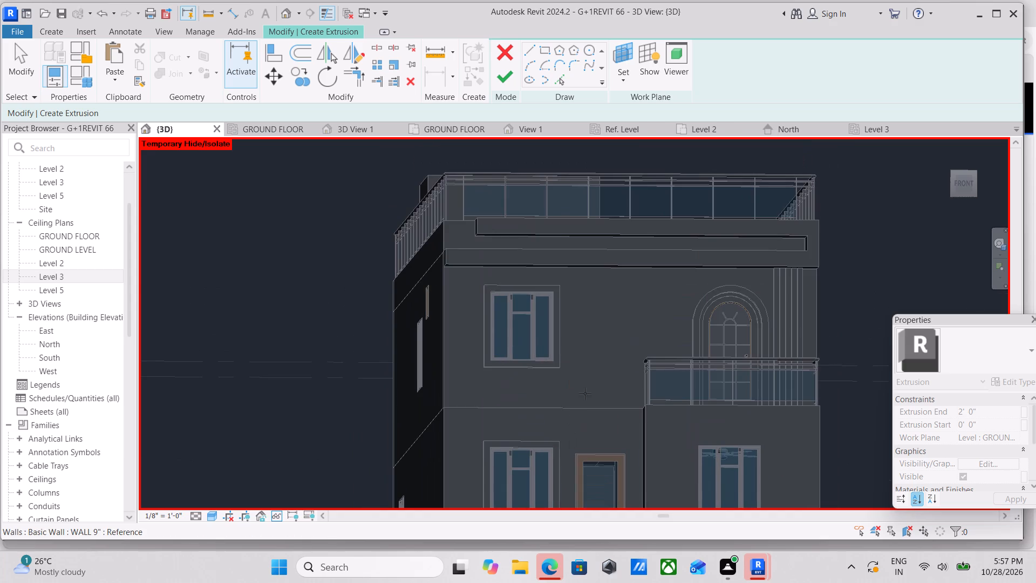
{"action": "middle_click_drag", "start_coordinate": [583, 369], "coordinate": [589, 432]}
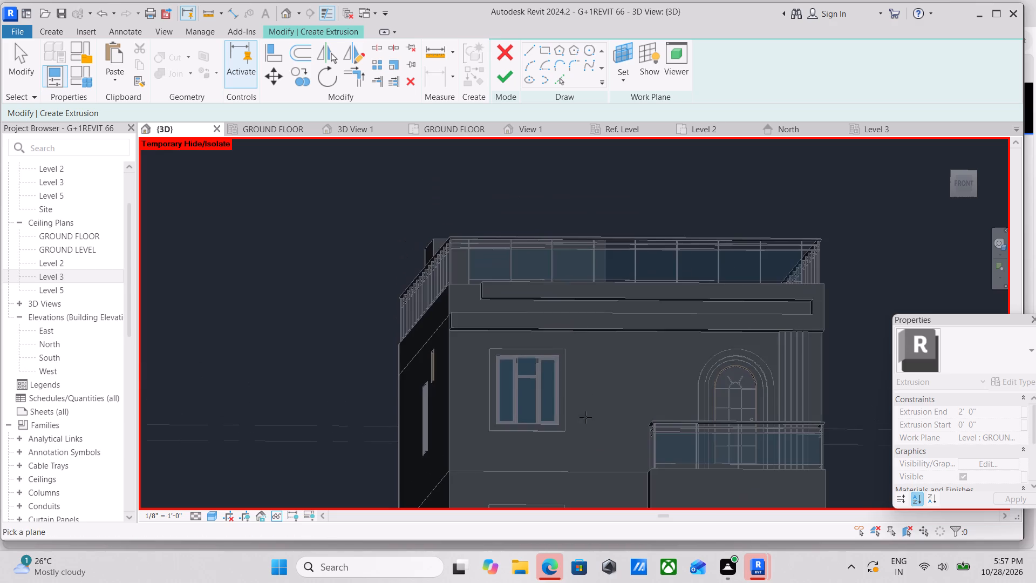
Examine the house from both front corners, checking how the projecting bands and window surrounds sit on the front wall.
{"action": "scroll", "coordinate": [563, 408], "scroll_direction": "down", "scroll_amount": 2}
{"action": "middle_click_drag", "start_coordinate": [572, 402], "coordinate": [680, 313], "text": "shift"}
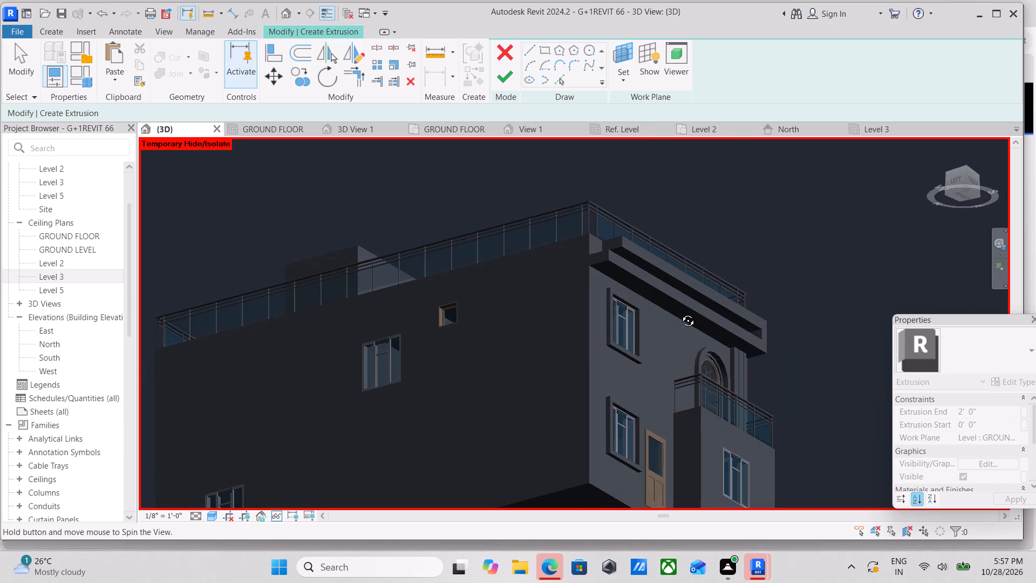
{"action": "middle_click_drag", "start_coordinate": [680, 313], "coordinate": [576, 476], "text": "shift"}
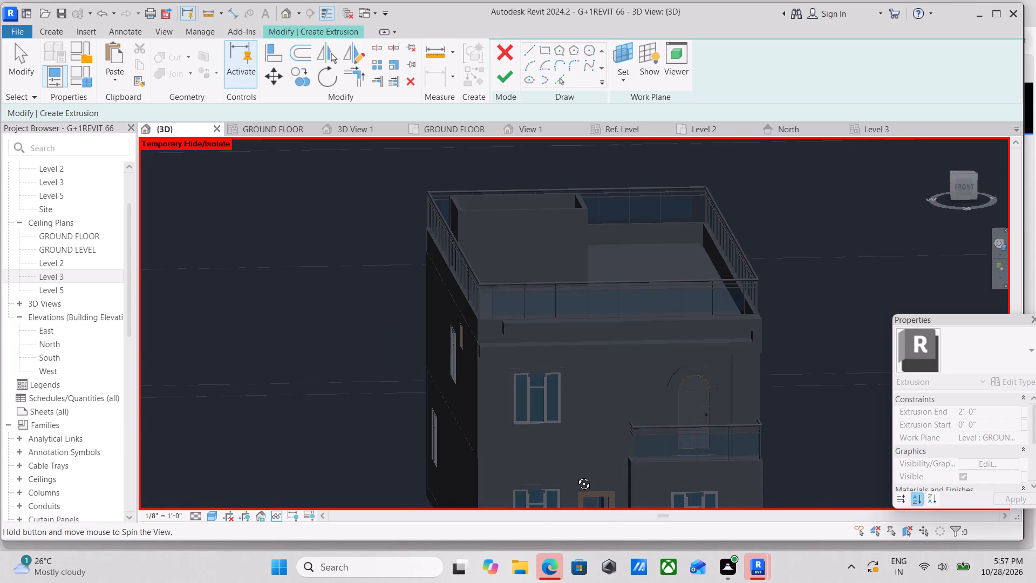
{"action": "middle_click_drag", "start_coordinate": [576, 476], "coordinate": [660, 453], "text": "shift"}
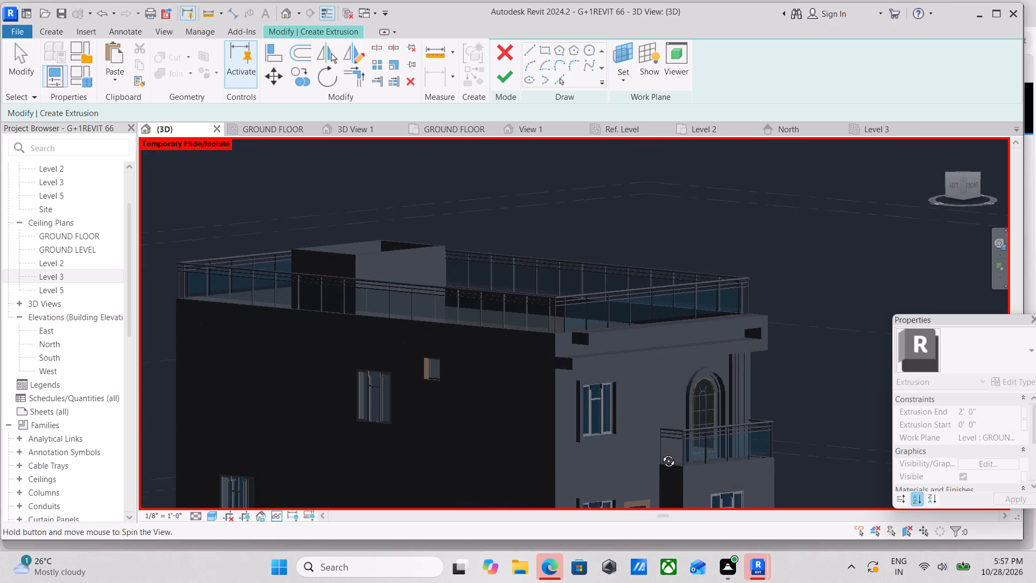
{"action": "middle_click_drag", "start_coordinate": [660, 453], "coordinate": [619, 445], "text": "shift"}
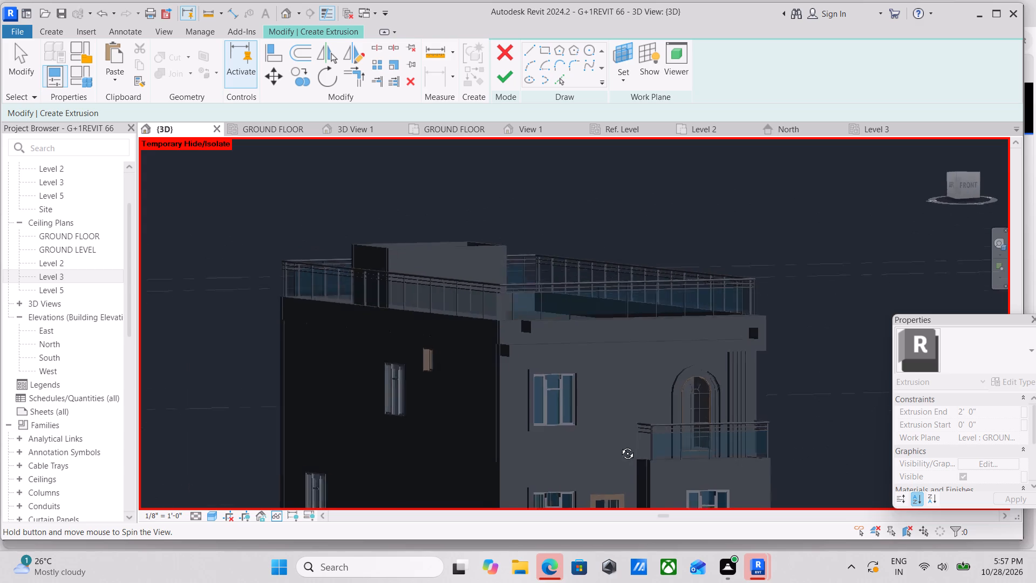
{"action": "middle_click_drag", "start_coordinate": [619, 445], "coordinate": [529, 376], "text": "shift"}
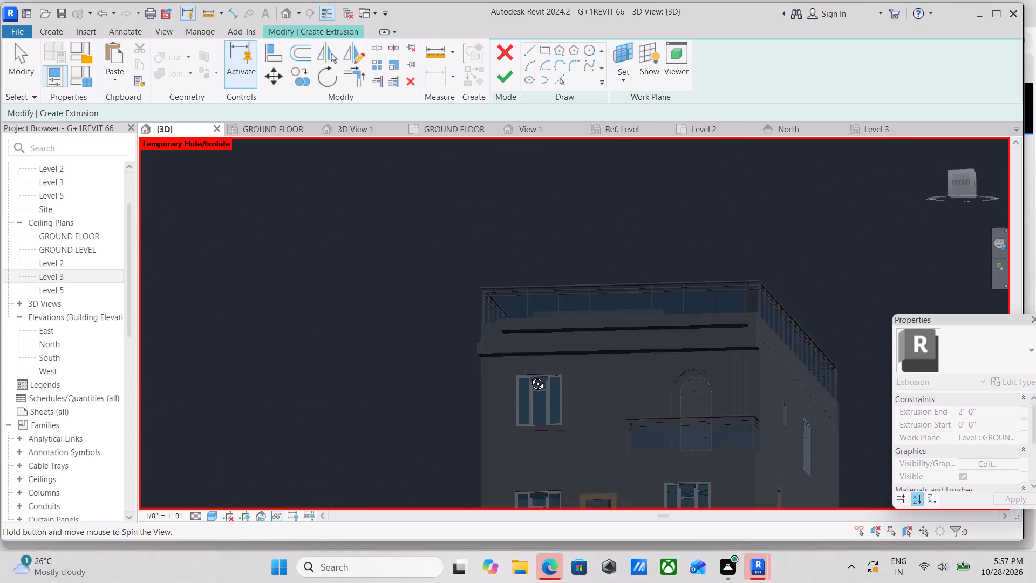
{"action": "middle_click_drag", "start_coordinate": [529, 376], "coordinate": [527, 375], "text": "shift"}
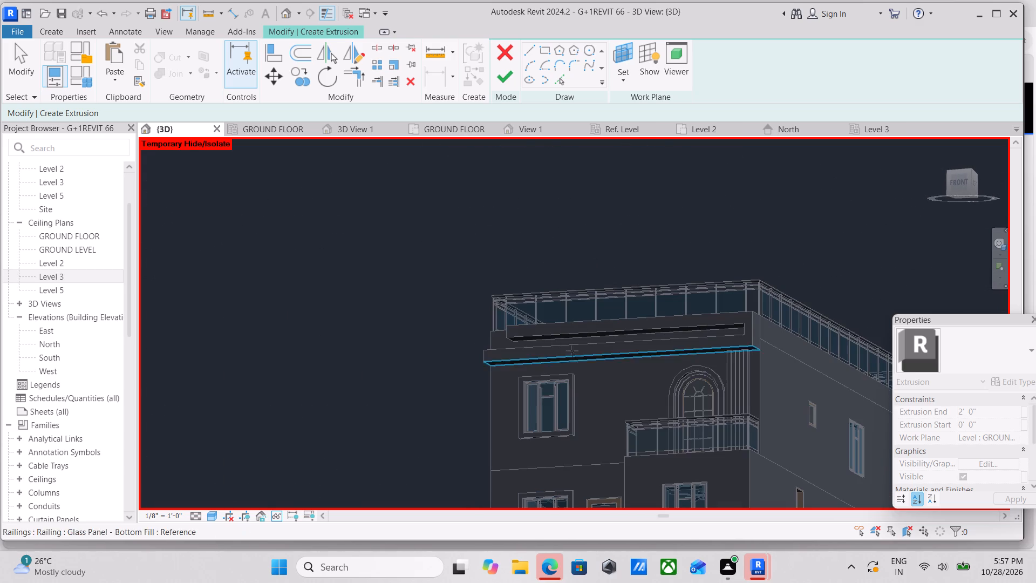
{"action": "middle_click_drag", "start_coordinate": [556, 392], "coordinate": [597, 319]}
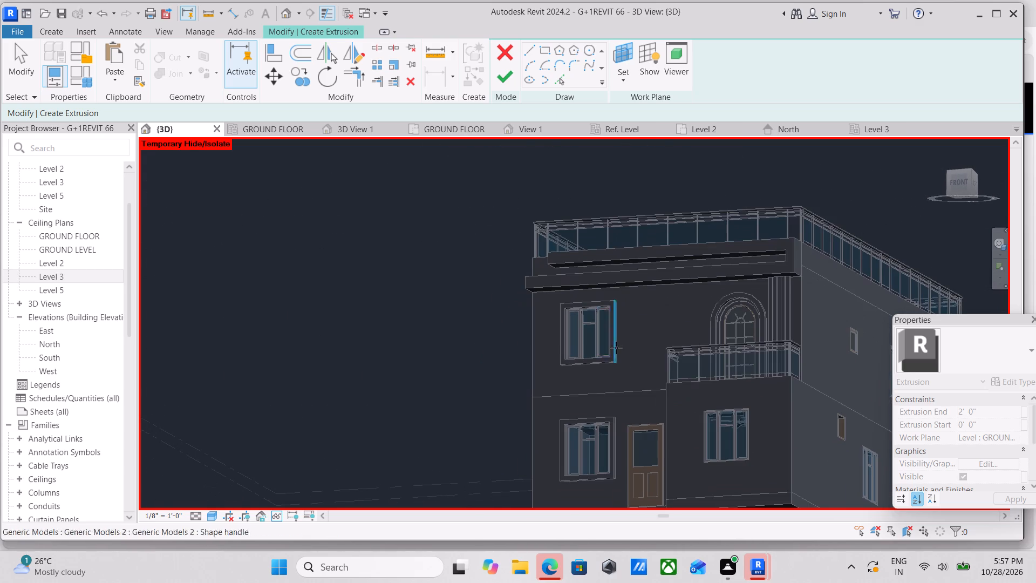
{"action": "scroll", "coordinate": [608, 406], "scroll_direction": "up", "scroll_amount": 2}
{"action": "scroll", "coordinate": [518, 401], "scroll_direction": "up", "scroll_amount": 1}
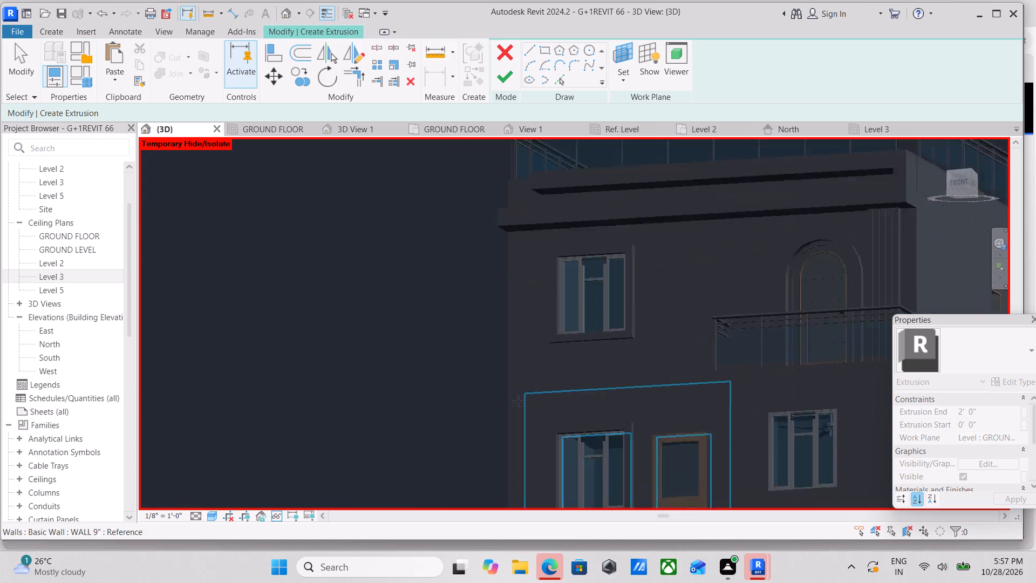
{"action": "scroll", "coordinate": [518, 401], "scroll_direction": "up", "scroll_amount": 1}
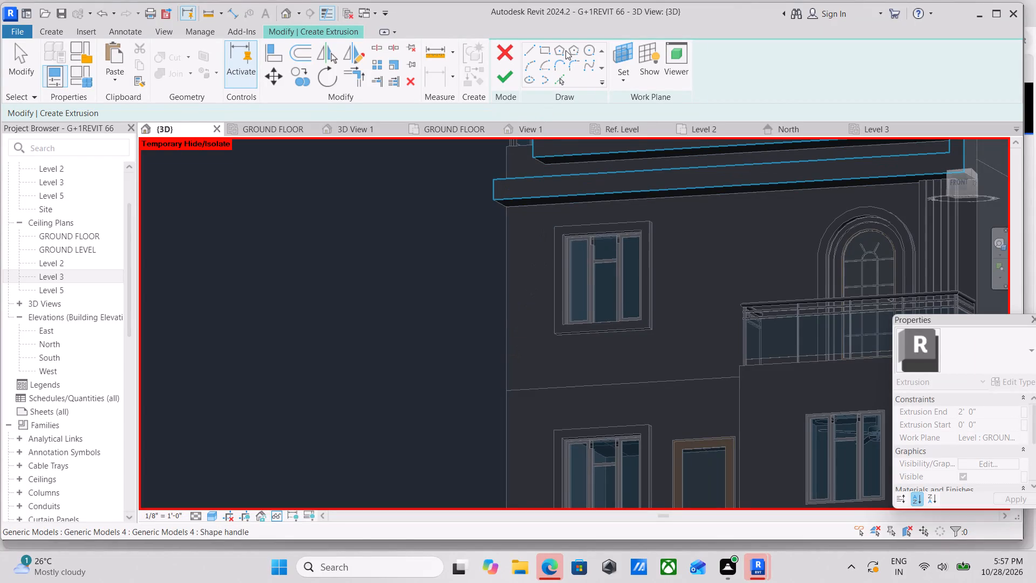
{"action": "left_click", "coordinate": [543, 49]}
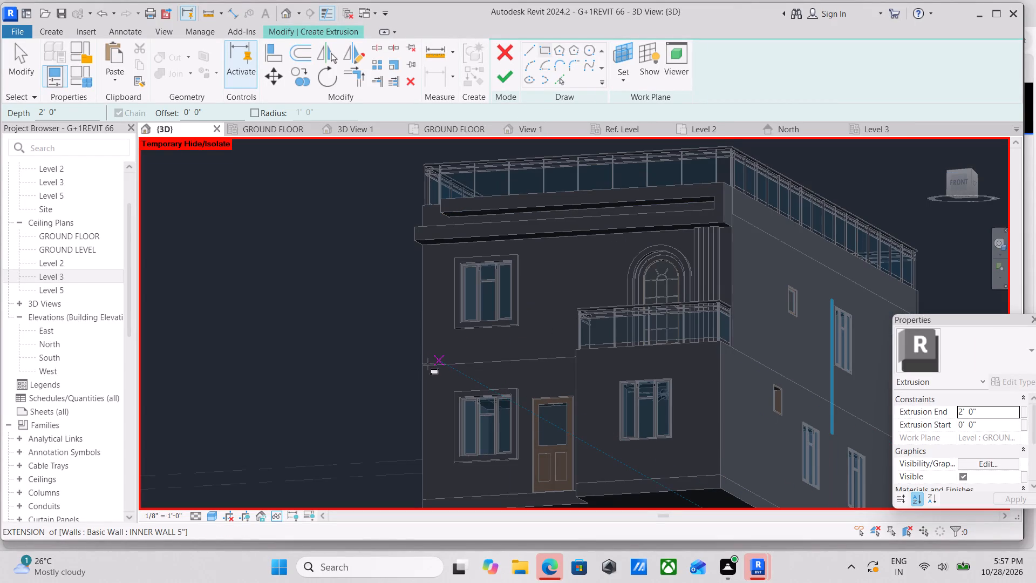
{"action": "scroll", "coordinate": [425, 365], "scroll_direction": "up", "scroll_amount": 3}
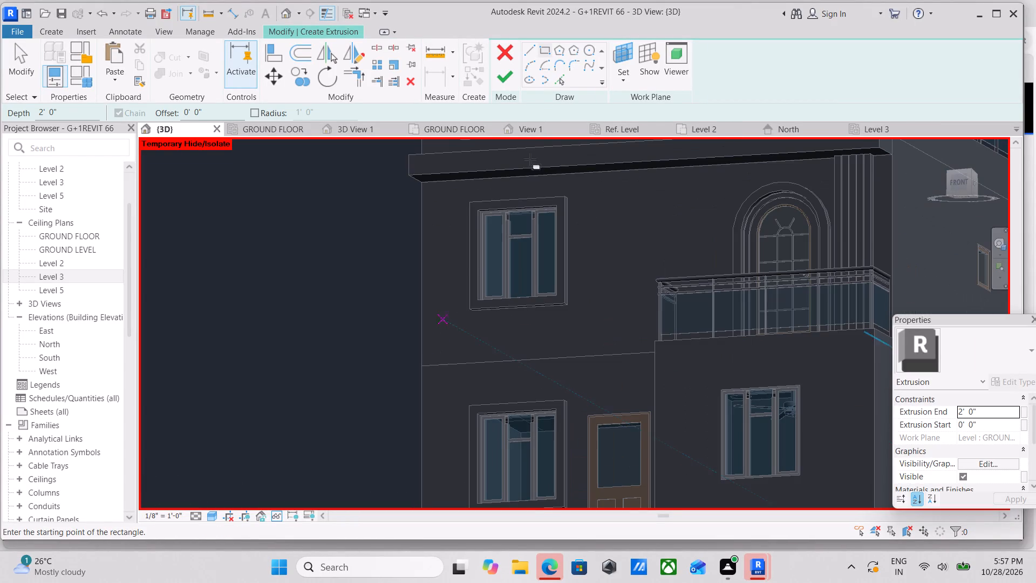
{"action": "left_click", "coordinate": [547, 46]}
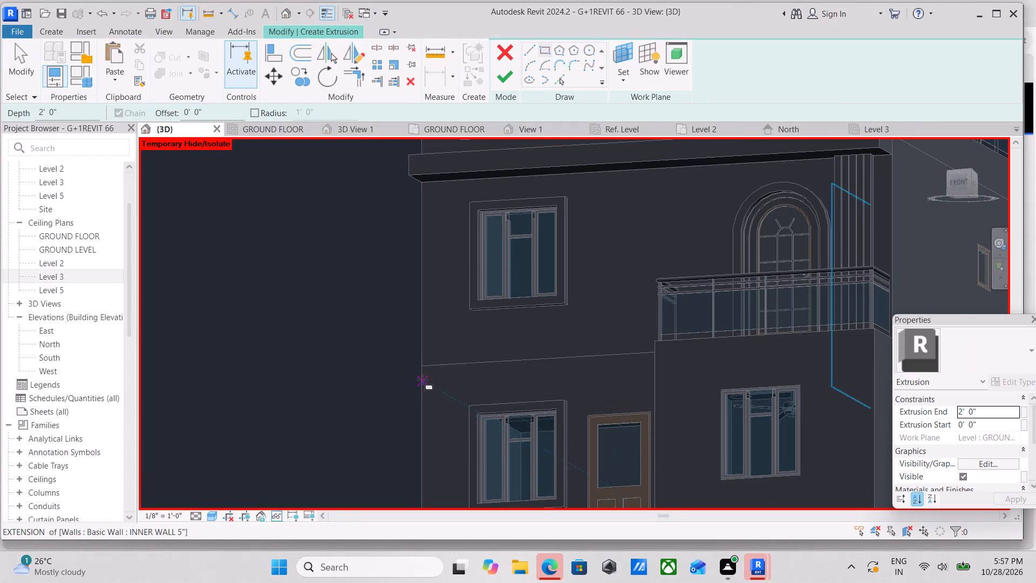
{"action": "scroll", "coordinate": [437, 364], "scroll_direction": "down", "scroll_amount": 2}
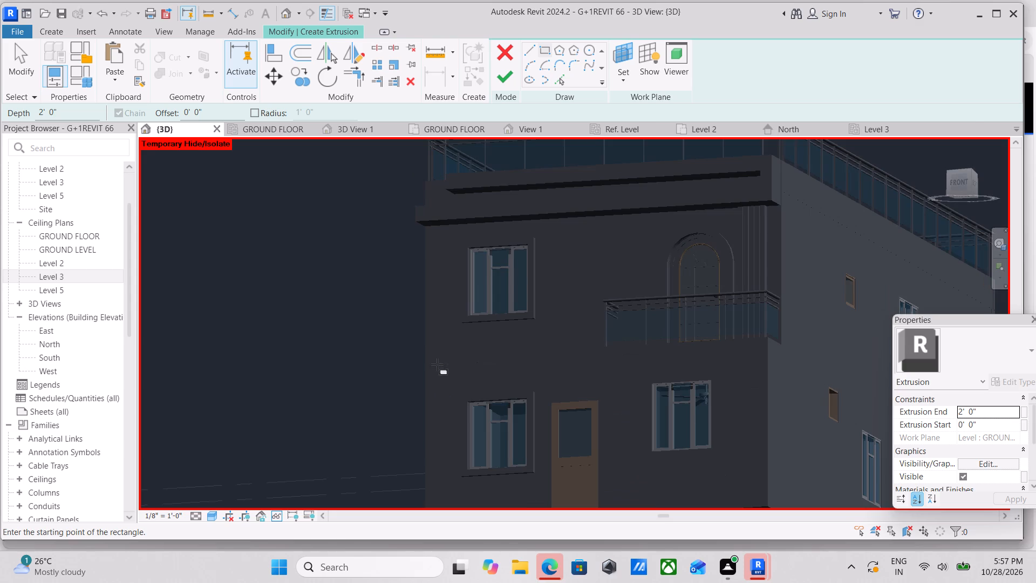
Set the extrusion's work plane by picking the face of the upper-floor 9" front wall.
{"action": "left_click", "coordinate": [626, 79]}
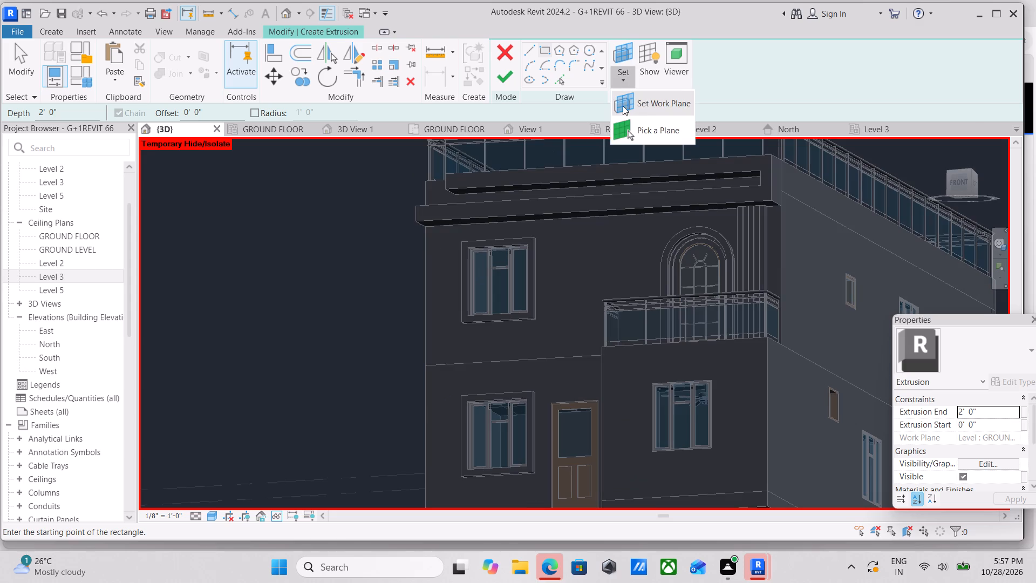
{"action": "left_click", "coordinate": [628, 131]}
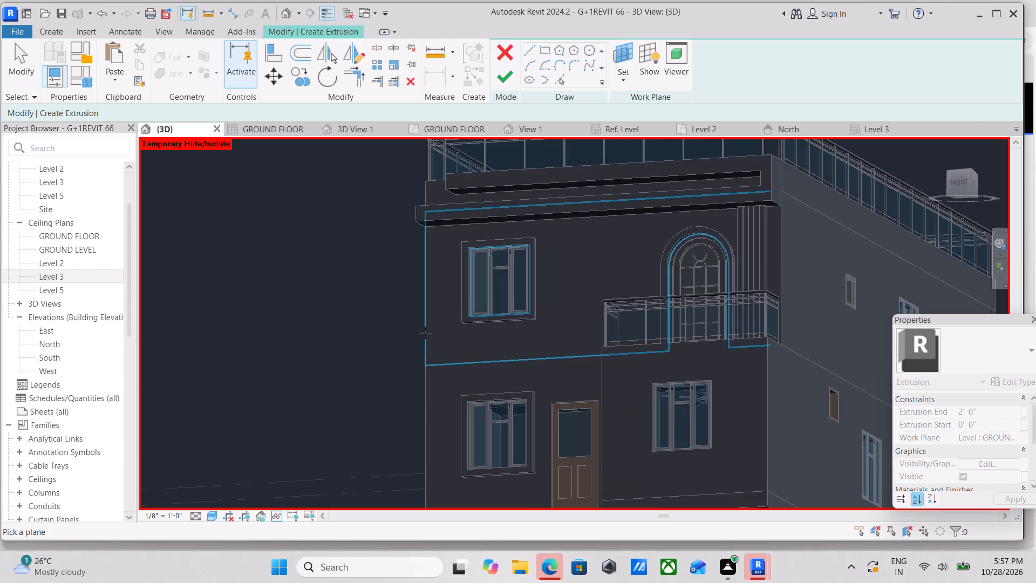
{"action": "left_click", "coordinate": [425, 333]}
{"action": "middle_click_drag", "start_coordinate": [431, 355], "coordinate": [517, 388]}
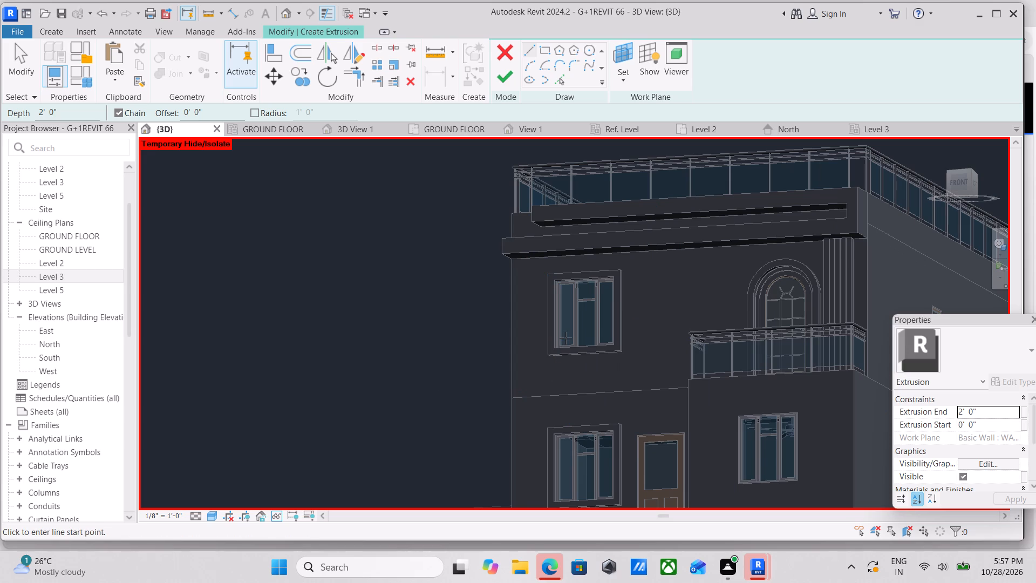
{"action": "scroll", "coordinate": [565, 338], "scroll_direction": "down", "scroll_amount": 1}
{"action": "middle_click_drag", "start_coordinate": [606, 398], "coordinate": [686, 460], "text": "shift"}
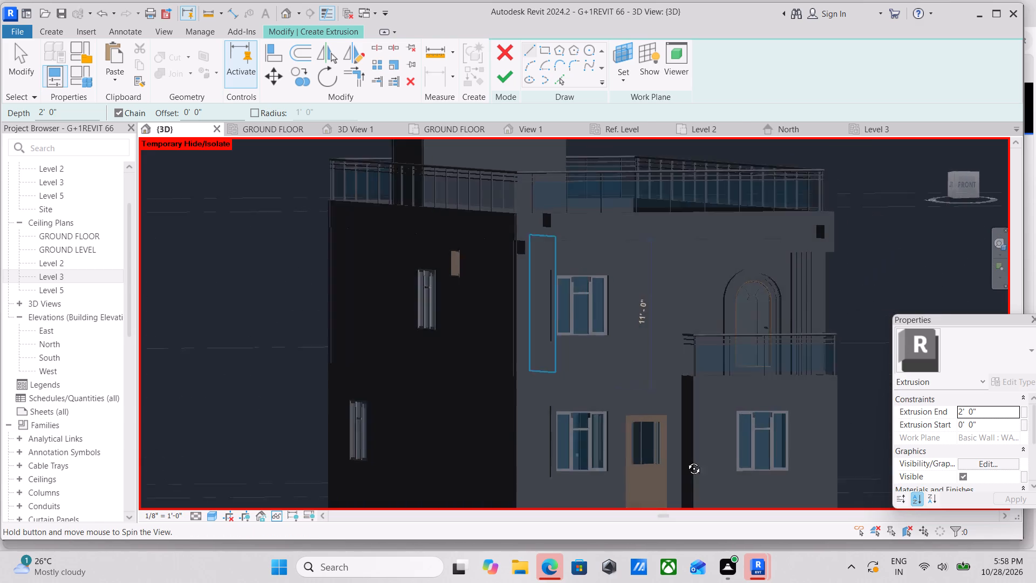
Sketch a rectangle about 12'-11 5/8" wide and 2'-3 1/2" high on the front wall, from the house corner's floor line to the balcony.
{"action": "middle_click_drag", "start_coordinate": [686, 460], "coordinate": [734, 510], "text": "shift"}
{"action": "scroll", "coordinate": [581, 419], "scroll_direction": "up", "scroll_amount": 2}
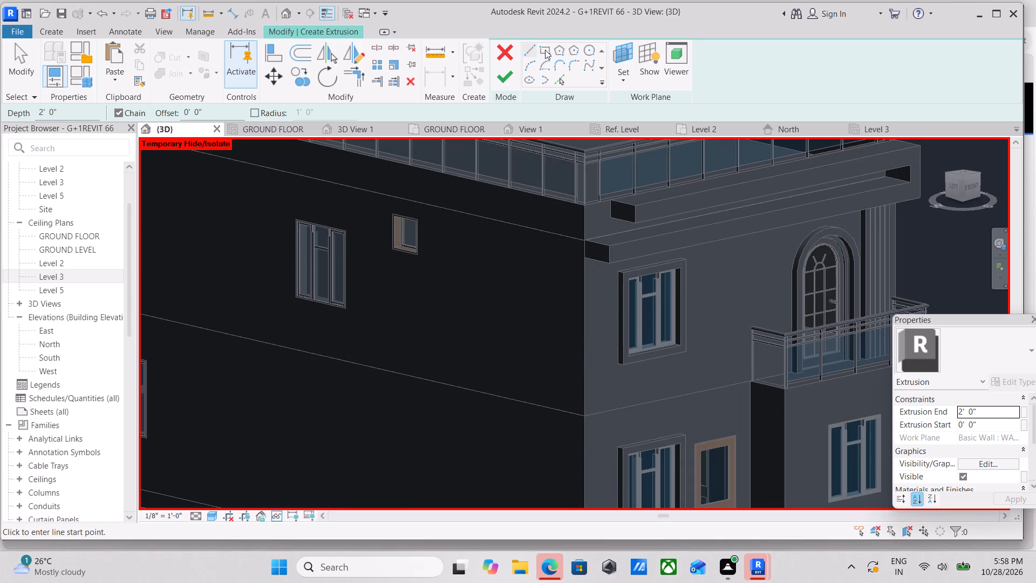
{"action": "left_click", "coordinate": [545, 50]}
{"action": "left_click", "coordinate": [582, 419]}
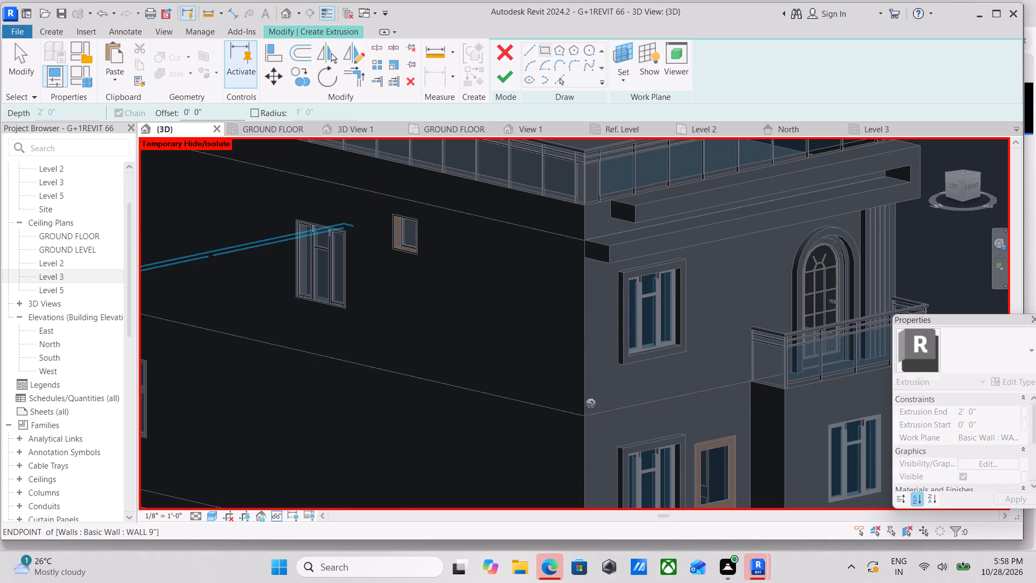
{"action": "left_click", "coordinate": [753, 346]}
{"action": "middle_click_drag", "start_coordinate": [683, 371], "coordinate": [468, 359]}
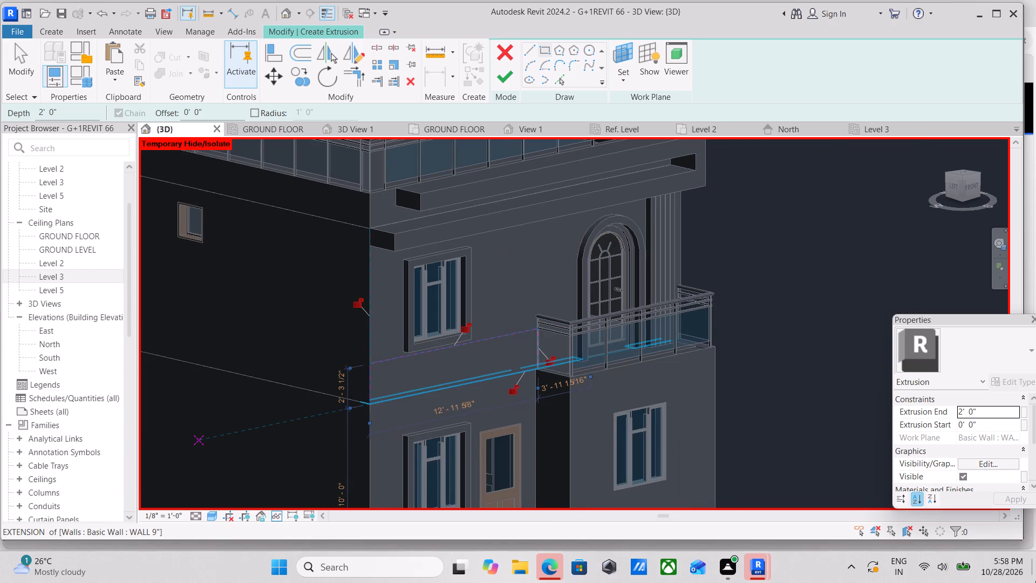
{"action": "scroll", "coordinate": [1032, 576], "scroll_direction": "down", "scroll_amount": 1}
Set the extrusion end to 3' and finish the rectangular sketch as a projecting block.
{"action": "left_click", "coordinate": [987, 414]}
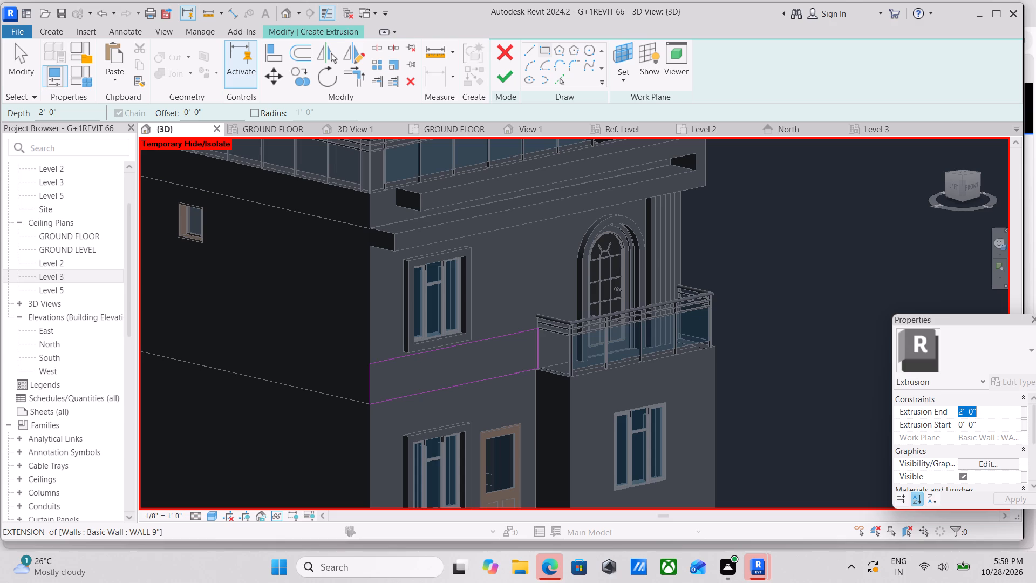
{"action": "key", "text": "3"}
{"action": "key", "text": "semicolon"}
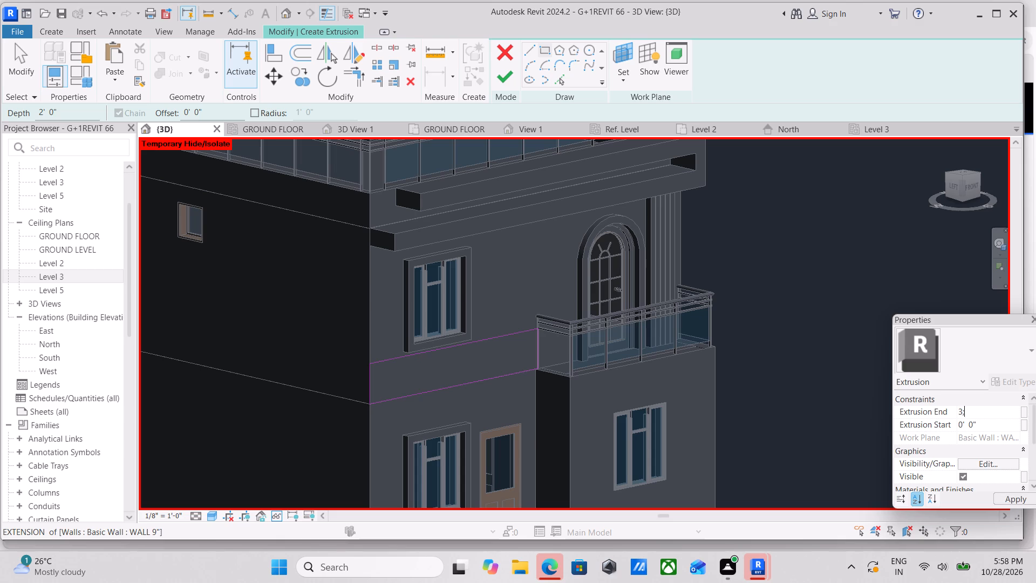
{"action": "key", "text": "BackSpace"}
{"action": "key", "text": "apostrophe"}
{"action": "key", "text": "Return"}
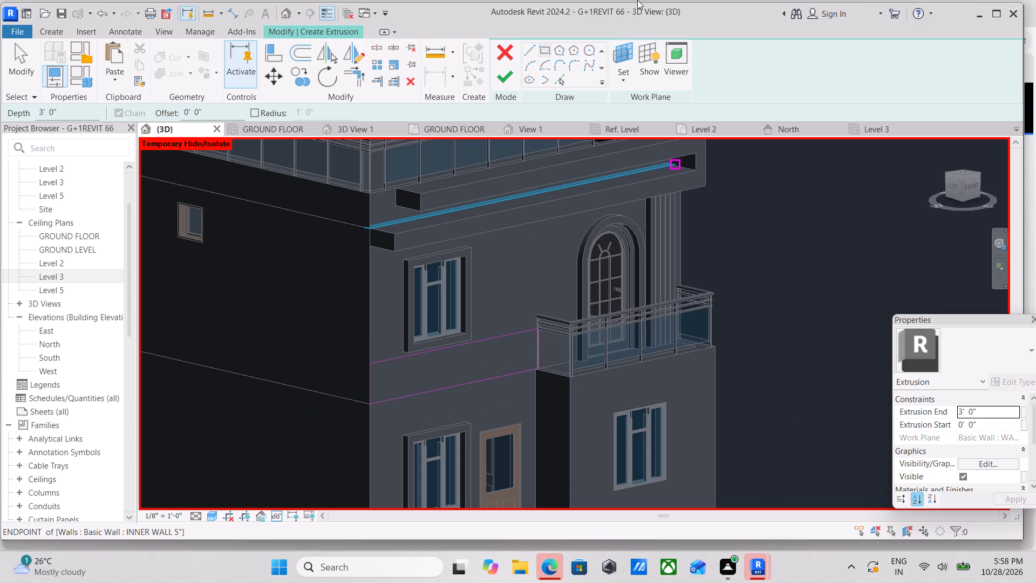
{"action": "left_click", "coordinate": [498, 77]}
Finish the in-place model containing the new projecting block above the entrance door.
{"action": "scroll", "coordinate": [496, 340], "scroll_direction": "down", "scroll_amount": 1}
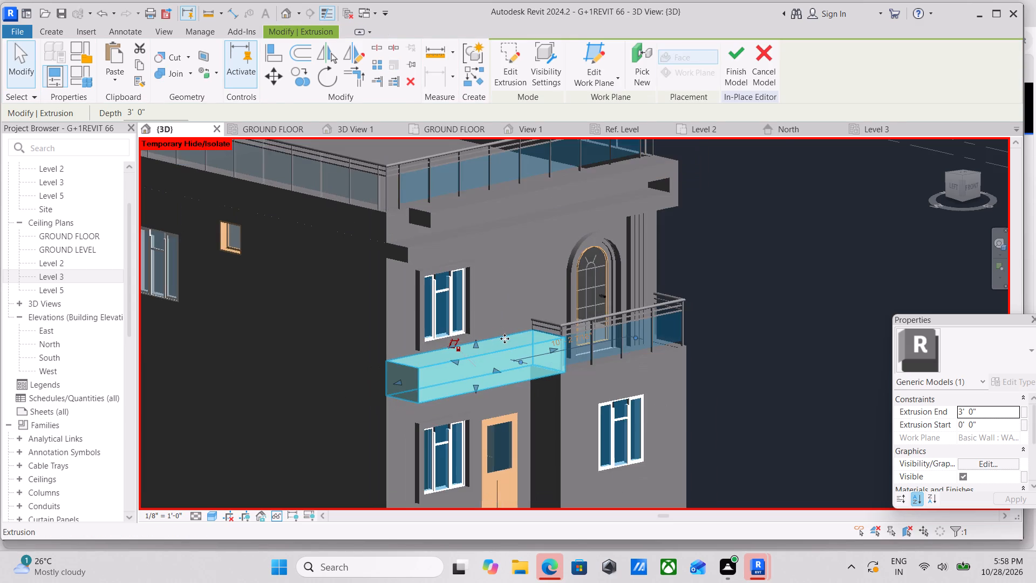
{"action": "scroll", "coordinate": [537, 342], "scroll_direction": "down", "scroll_amount": 1}
{"action": "middle_click_drag", "start_coordinate": [541, 362], "coordinate": [335, 321], "text": "shift"}
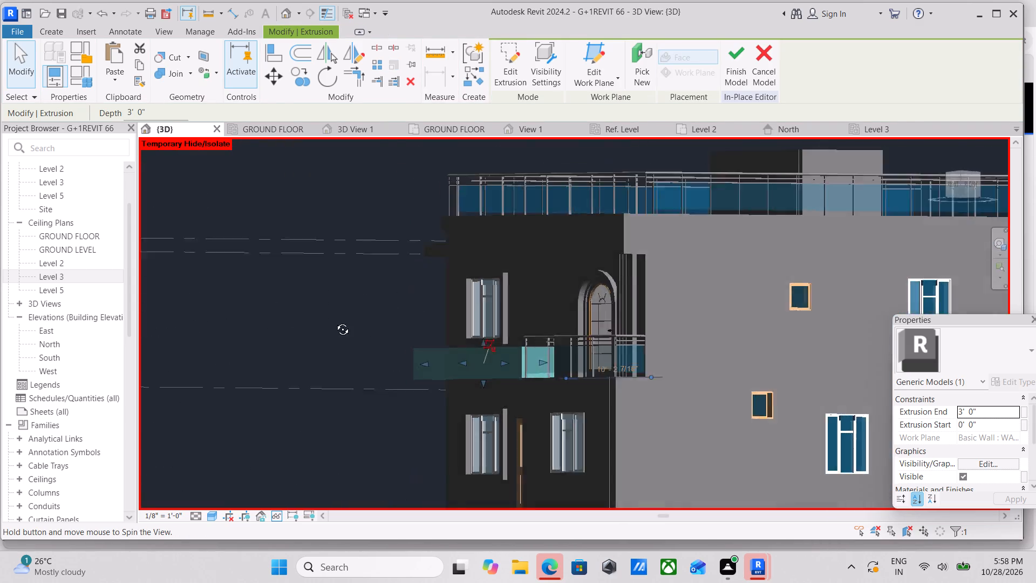
{"action": "middle_click_drag", "start_coordinate": [335, 321], "coordinate": [637, 441], "text": "shift"}
{"action": "middle_click_drag", "start_coordinate": [549, 366], "coordinate": [376, 330], "text": "shift"}
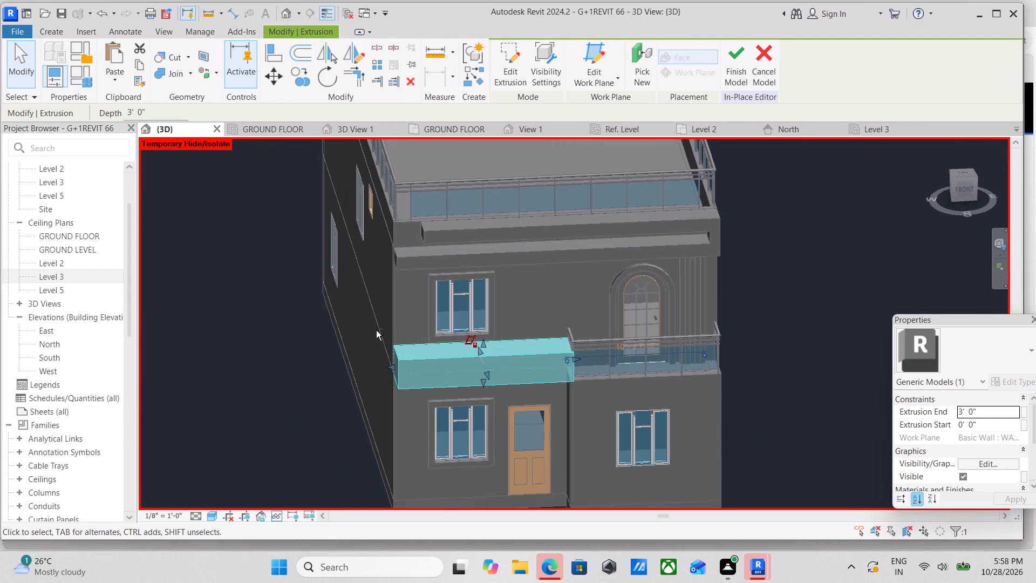
{"action": "middle_click_drag", "start_coordinate": [475, 317], "coordinate": [615, 306], "text": "shift"}
{"action": "key", "text": "Escape"}
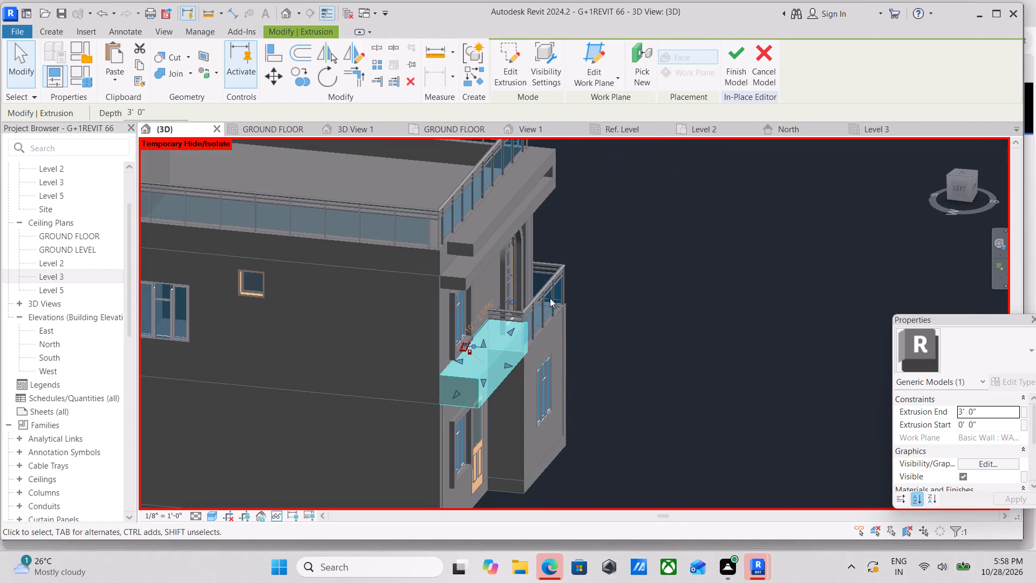
{"action": "left_click", "coordinate": [489, 365]}
{"action": "scroll", "coordinate": [997, 418], "scroll_direction": "down", "scroll_amount": 1}
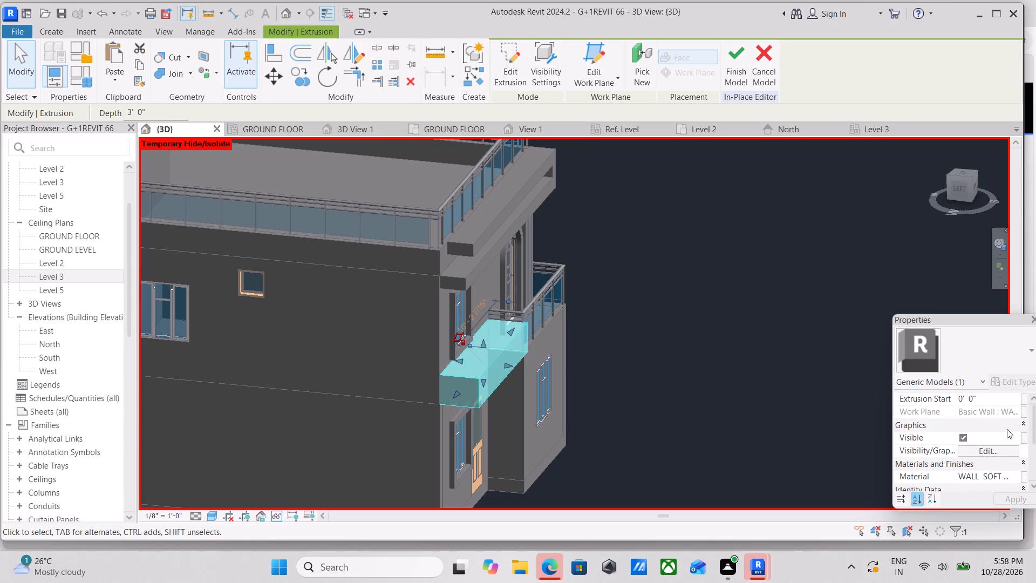
{"action": "scroll", "coordinate": [1007, 430], "scroll_direction": "down", "scroll_amount": 1}
{"action": "scroll", "coordinate": [884, 367], "scroll_direction": "down", "scroll_amount": 1}
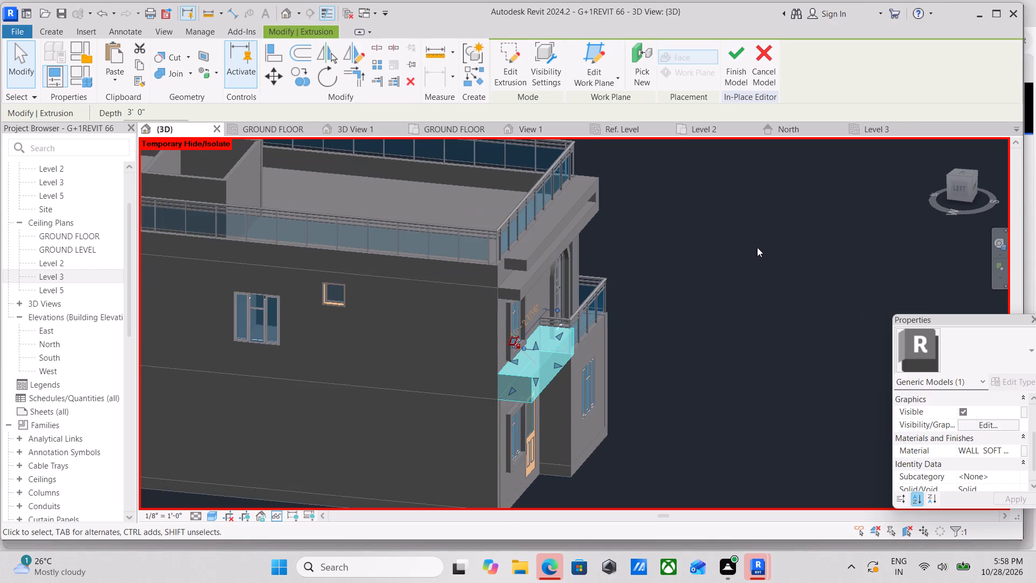
{"action": "middle_click_drag", "start_coordinate": [756, 247], "coordinate": [705, 284]}
{"action": "left_click", "coordinate": [731, 57]}
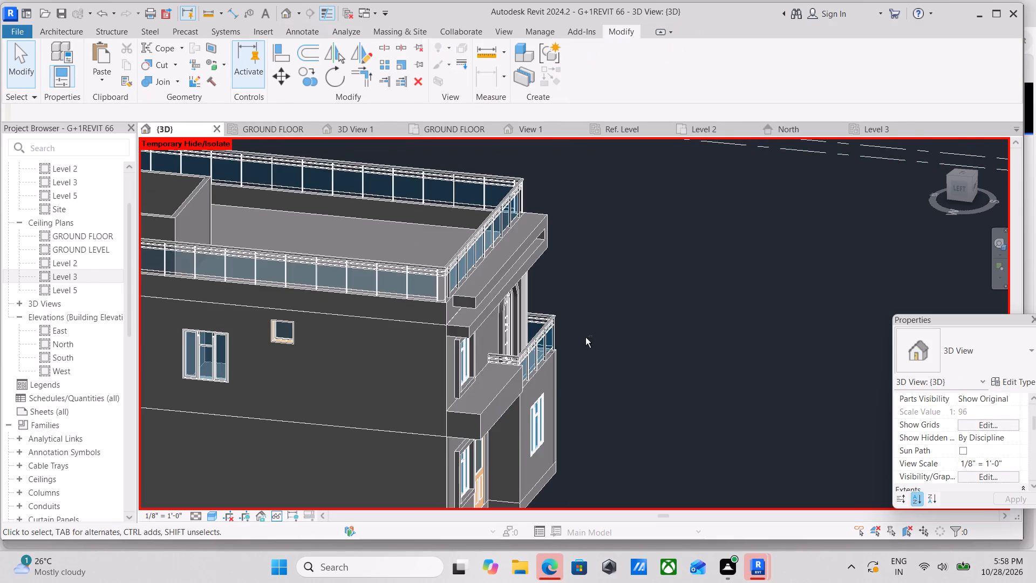
Examine how the new block relates to the balcony, upper window and roof bands from the front and the corner.
{"action": "middle_click_drag", "start_coordinate": [584, 337], "coordinate": [382, 323], "text": "shift"}
{"action": "middle_click_drag", "start_coordinate": [500, 395], "coordinate": [541, 316]}
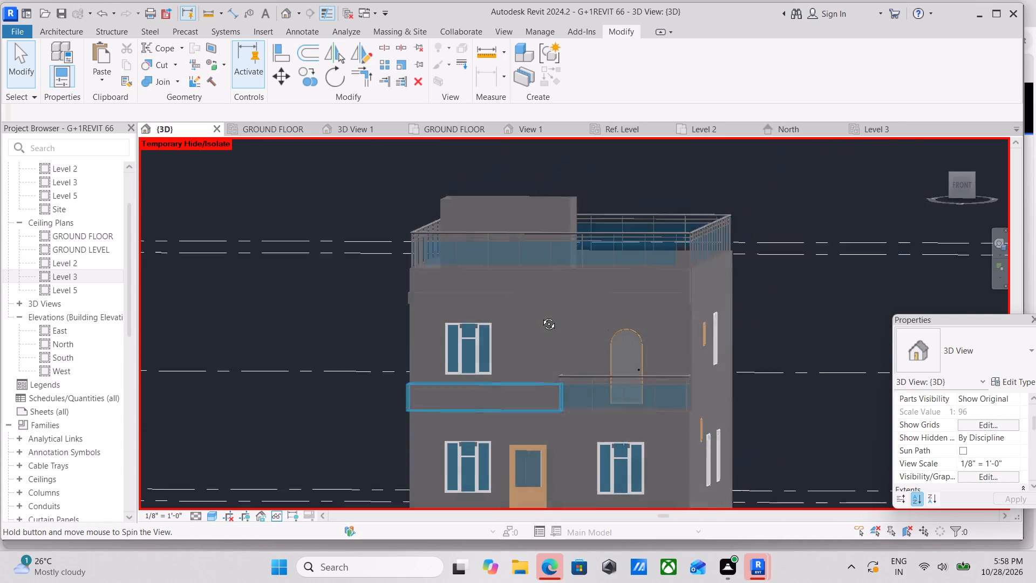
{"action": "middle_click_drag", "start_coordinate": [541, 316], "coordinate": [543, 304]}
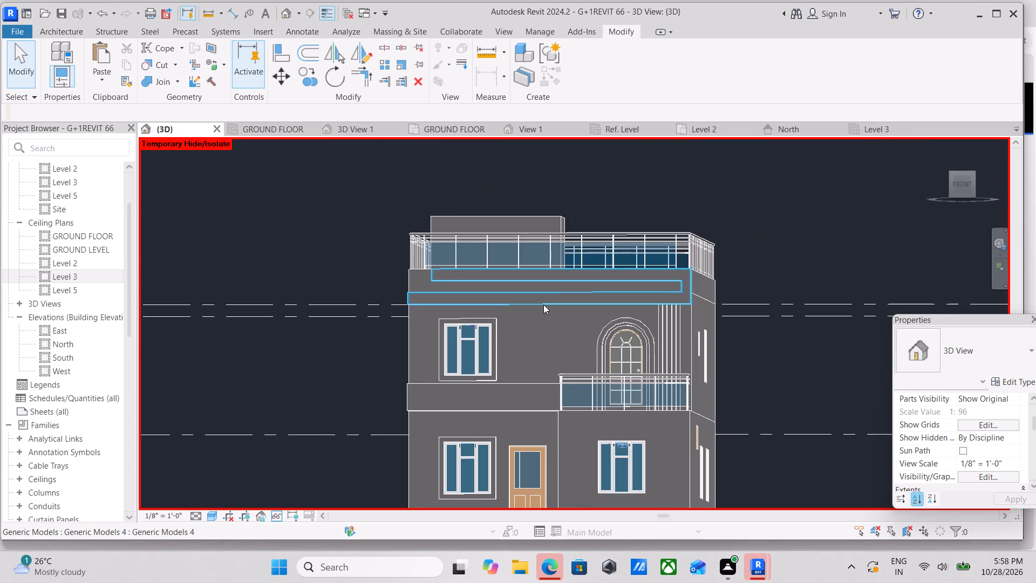
{"action": "middle_click_drag", "start_coordinate": [534, 362], "coordinate": [558, 375]}
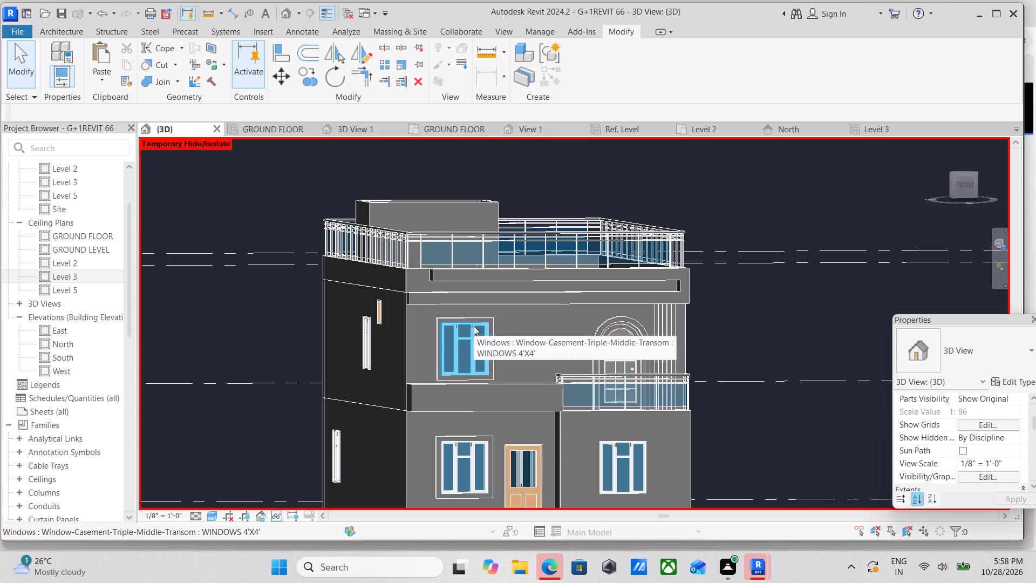
{"action": "scroll", "coordinate": [515, 322], "scroll_direction": "up", "scroll_amount": 1}
{"action": "middle_click_drag", "start_coordinate": [523, 349], "coordinate": [500, 357], "text": "shift"}
{"action": "scroll", "coordinate": [542, 413], "scroll_direction": "up", "scroll_amount": 2}
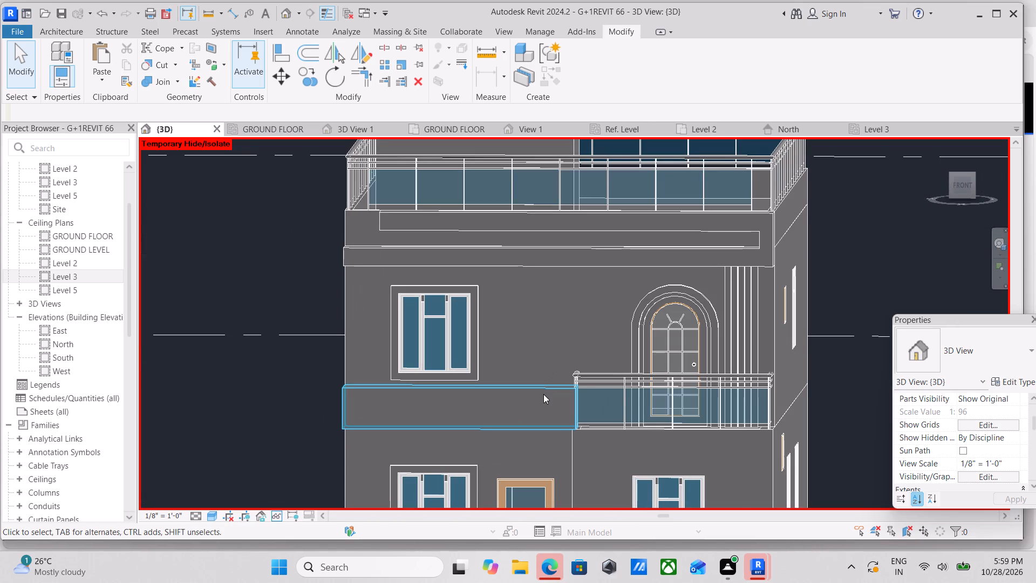
{"action": "middle_click_drag", "start_coordinate": [563, 425], "coordinate": [679, 492], "text": "shift"}
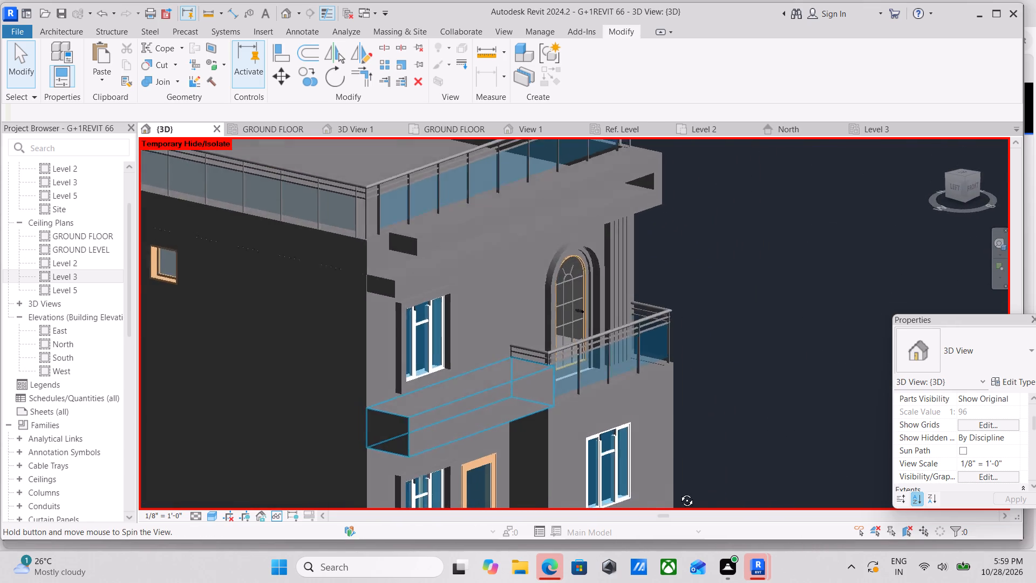
{"action": "middle_click_drag", "start_coordinate": [679, 492], "coordinate": [689, 497], "text": "shift"}
Reduce the block's projection by pulling its outer face back toward the front wall.
{"action": "left_click", "coordinate": [488, 384]}
{"action": "middle_click_drag", "start_coordinate": [515, 376], "coordinate": [608, 351]}
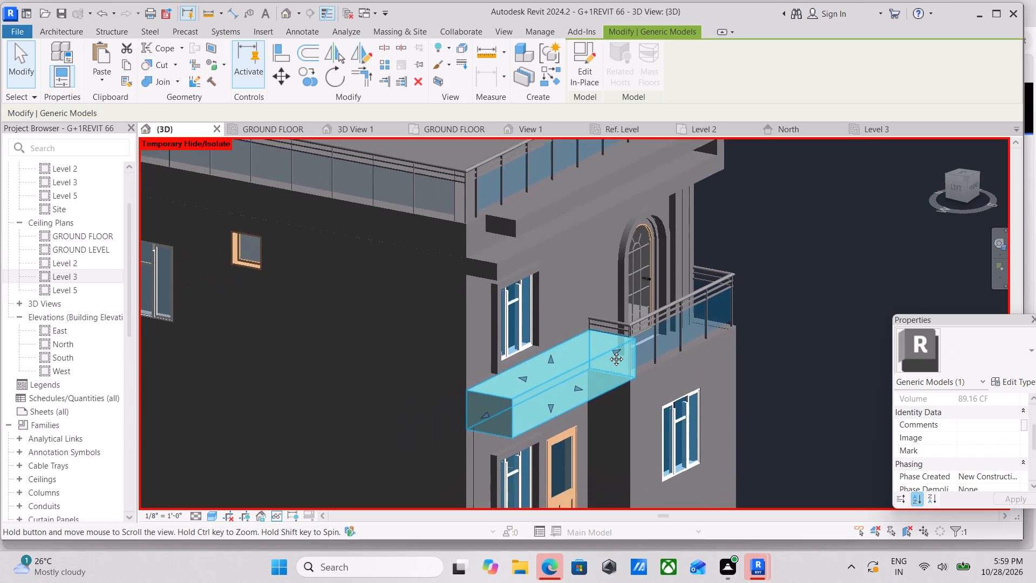
{"action": "middle_click_drag", "start_coordinate": [608, 351], "coordinate": [609, 350]}
{"action": "middle_click_drag", "start_coordinate": [566, 377], "coordinate": [621, 320], "text": "shift"}
{"action": "left_click_drag", "start_coordinate": [589, 382], "coordinate": [567, 379]}
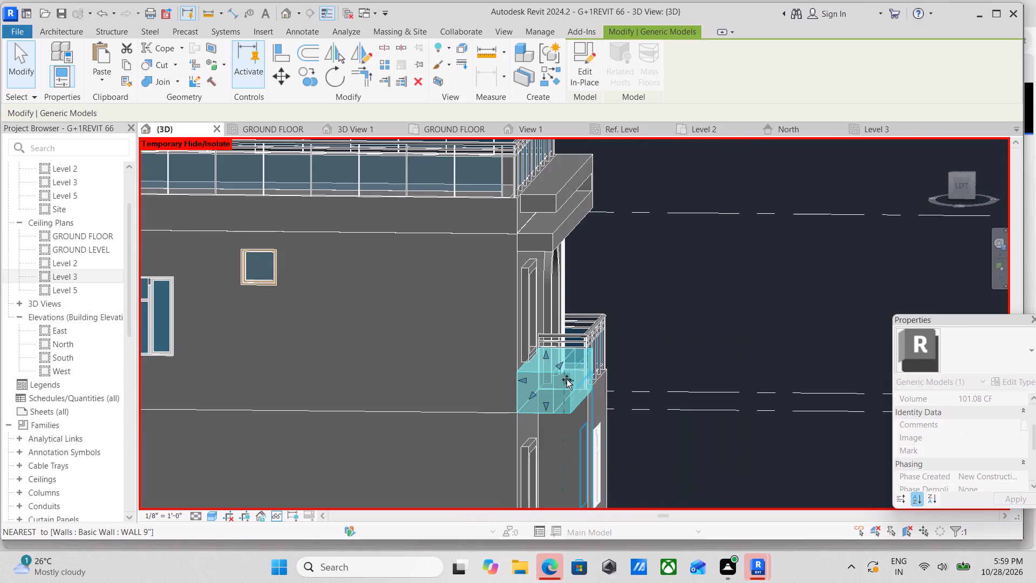
{"action": "left_click_drag", "start_coordinate": [567, 379], "coordinate": [564, 378]}
{"action": "scroll", "coordinate": [594, 379], "scroll_direction": "up", "scroll_amount": 2}
Nudge the block down the front wall until its top edge meets the upper floor line beside the balcony's base.
{"action": "middle_click_drag", "start_coordinate": [575, 380], "coordinate": [536, 361], "text": "shift"}
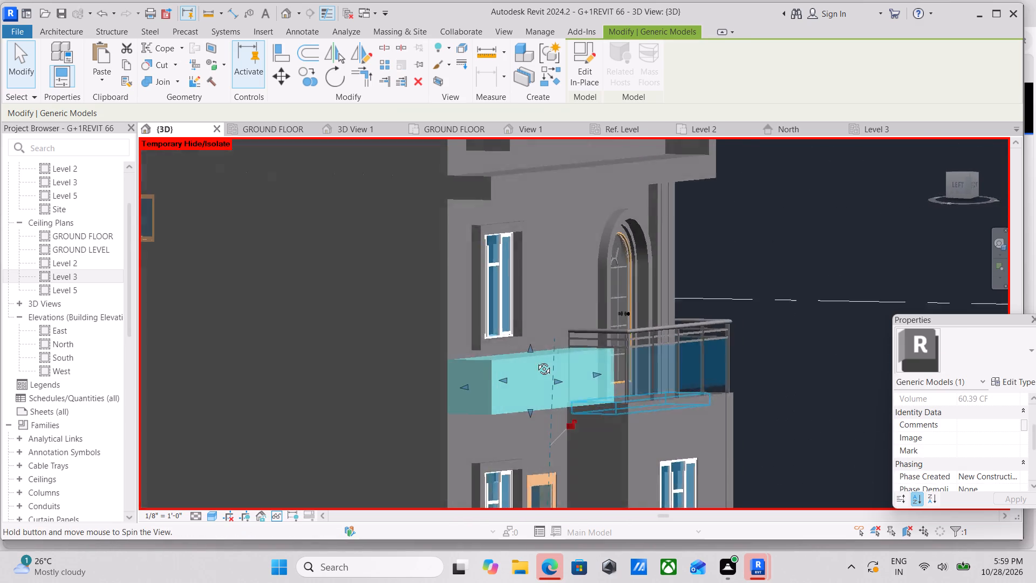
{"action": "middle_click_drag", "start_coordinate": [536, 361], "coordinate": [532, 352], "text": "shift"}
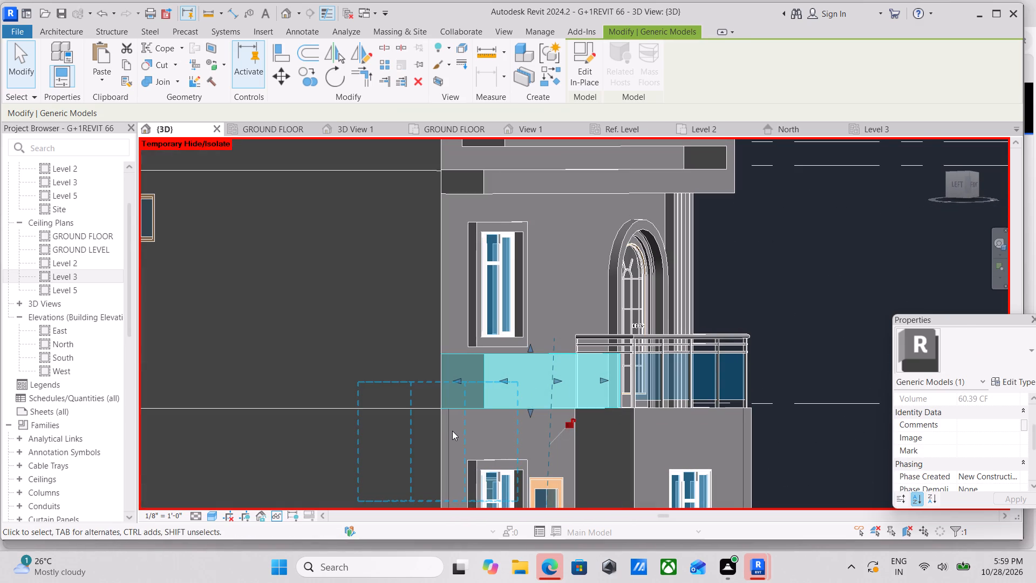
{"action": "key", "text": "Down"}
{"action": "key", "text": "Down"}
{"action": "key", "text": "Down"}
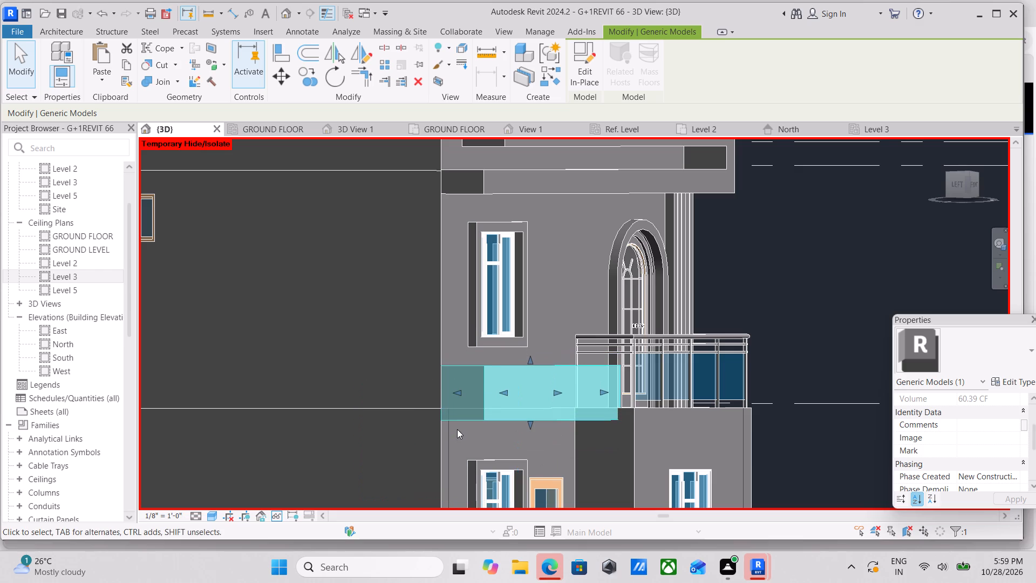
{"action": "key", "text": "Down"}
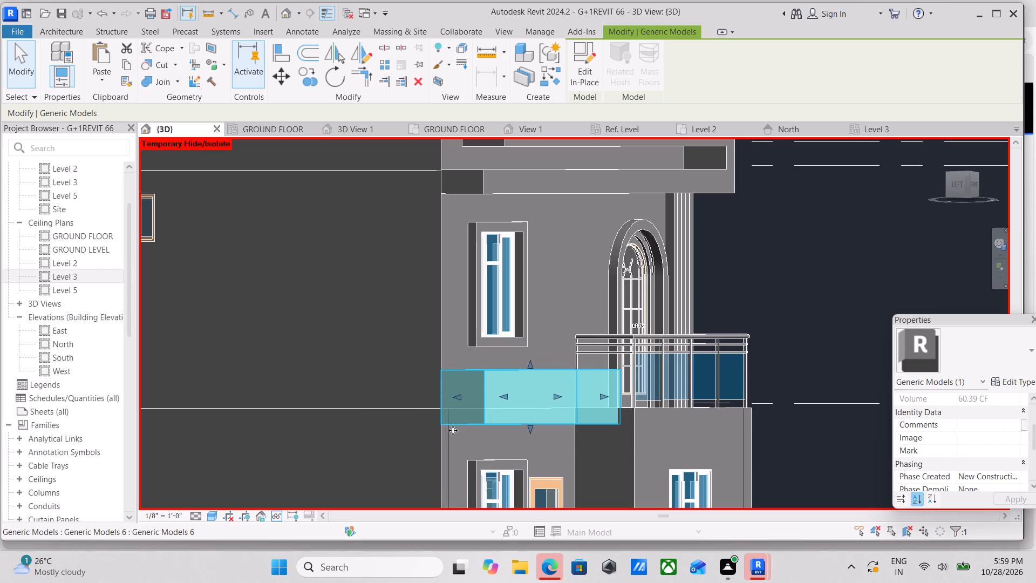
{"action": "key", "text": "Down"}
{"action": "key", "text": "Down"}
{"action": "key", "text": "Down"}
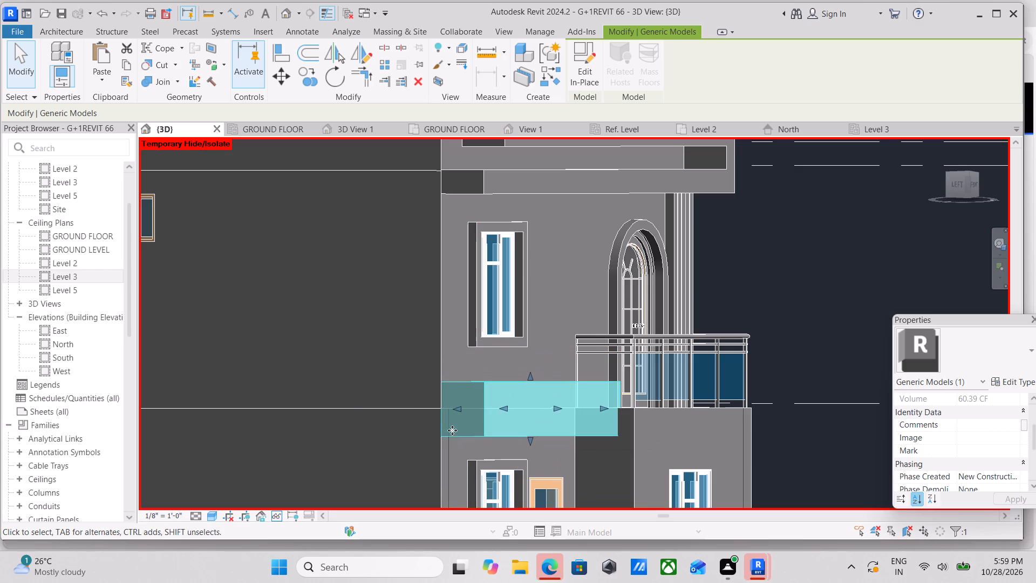
{"action": "key", "text": "Down"}
{"action": "key", "text": "Down"}
{"action": "key", "text": "Down"}
{"action": "key", "text": "Down"}
{"action": "key", "text": "Down"}
{"action": "key", "text": "Down"}
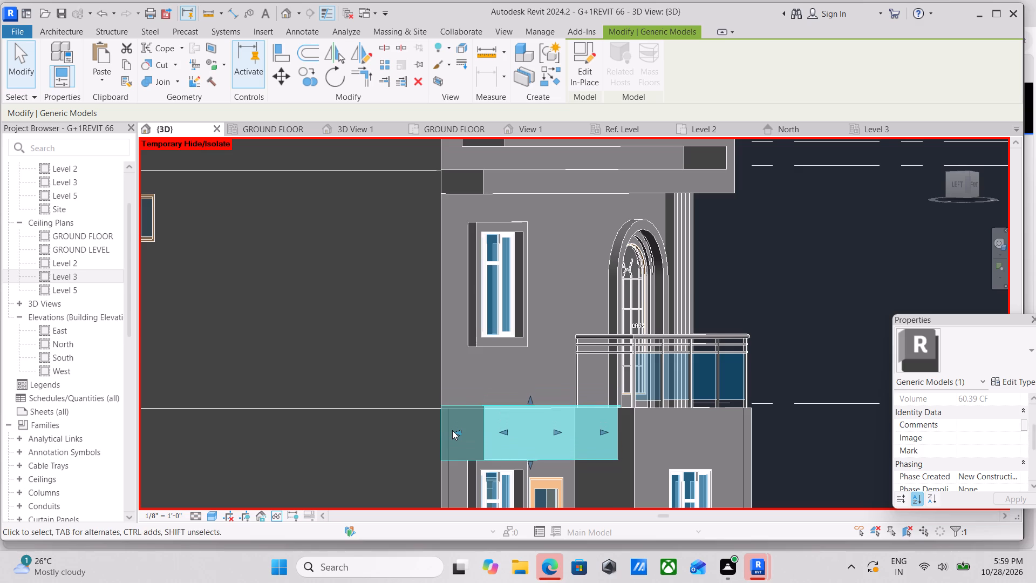
{"action": "scroll", "coordinate": [473, 423], "scroll_direction": "down", "scroll_amount": 1}
{"action": "key", "text": "Escape"}
{"action": "scroll", "coordinate": [481, 417], "scroll_direction": "down", "scroll_amount": 1}
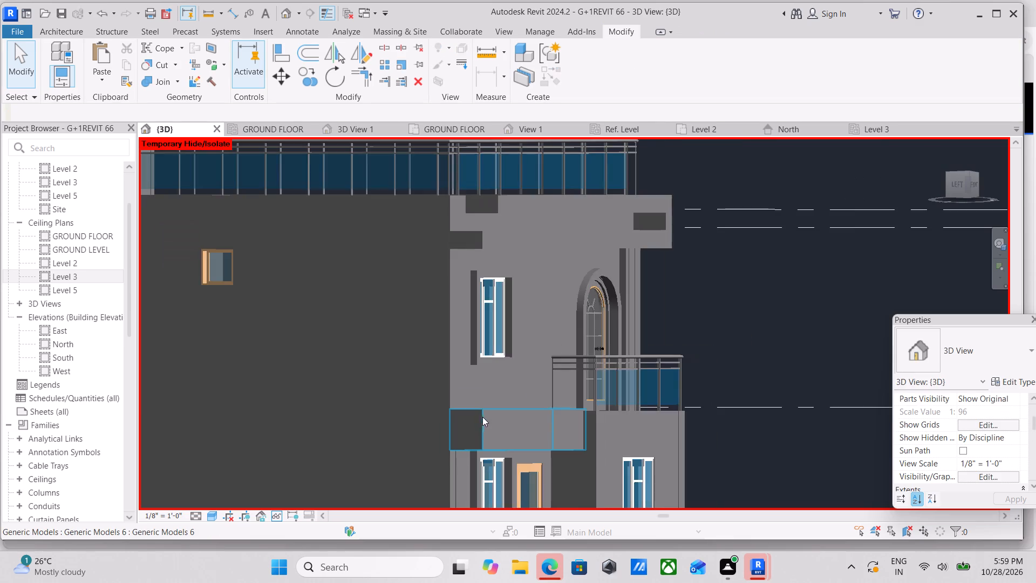
{"action": "middle_click_drag", "start_coordinate": [497, 424], "coordinate": [461, 561], "text": "shift"}
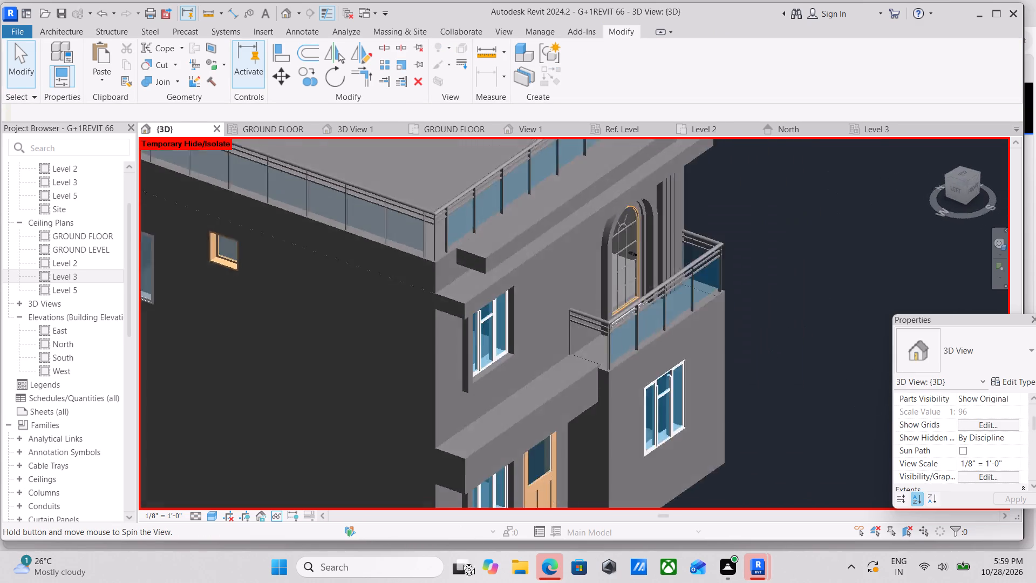
{"action": "middle_click_drag", "start_coordinate": [461, 561], "coordinate": [367, 499], "text": "shift"}
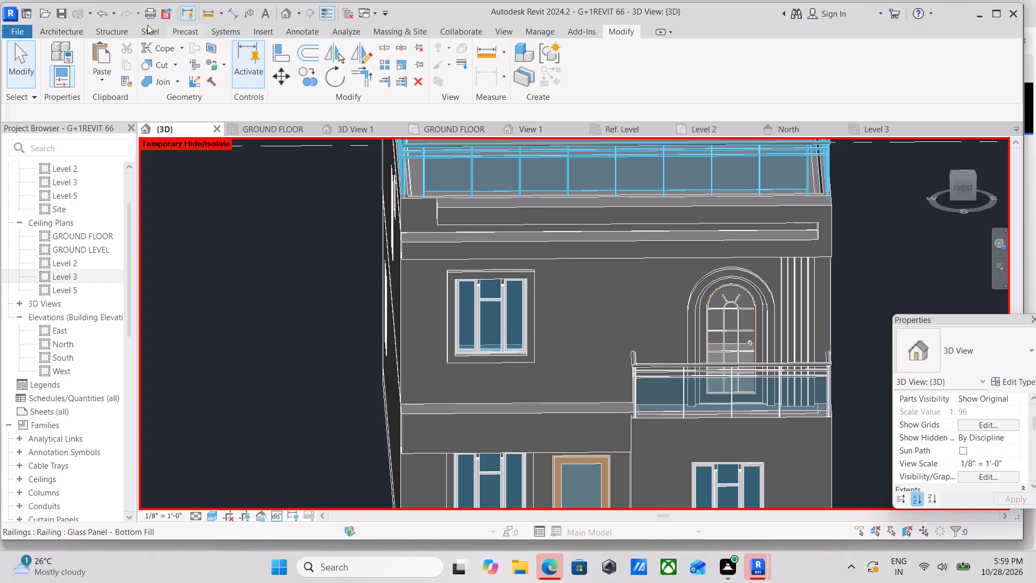
Start a new in-place Generic Models component and set its work plane to the front face of the floor-line block.
{"action": "left_click", "coordinate": [56, 29]}
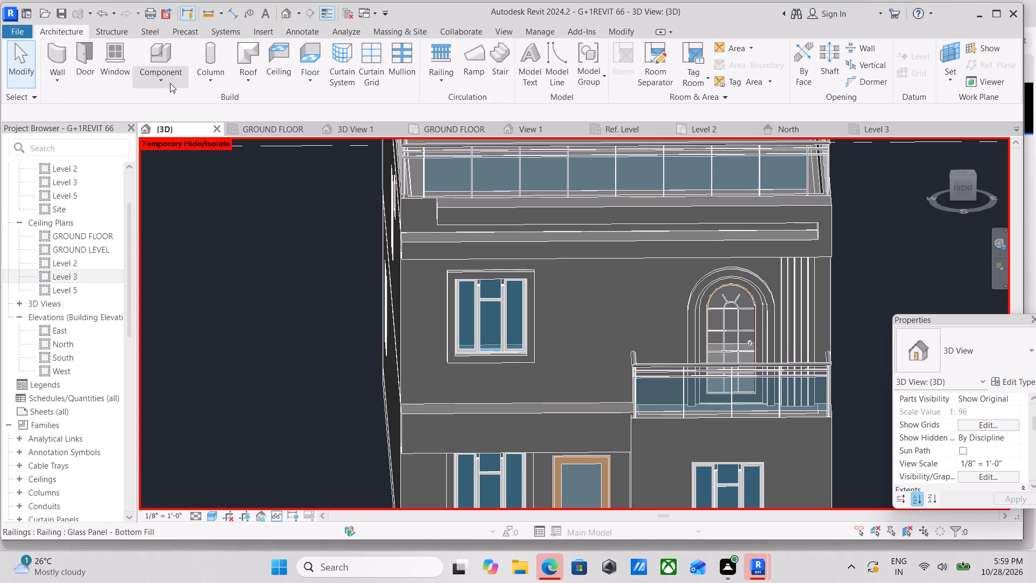
{"action": "left_click", "coordinate": [166, 81]}
{"action": "left_click", "coordinate": [155, 136]}
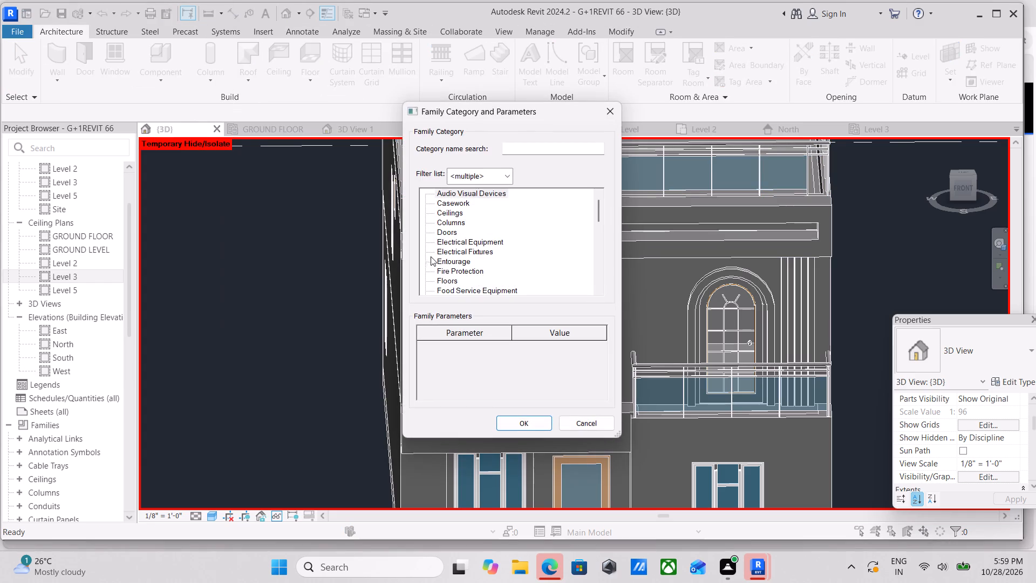
{"action": "scroll", "coordinate": [439, 260], "scroll_direction": "down", "scroll_amount": 4}
{"action": "scroll", "coordinate": [447, 261], "scroll_direction": "up", "scroll_amount": 7}
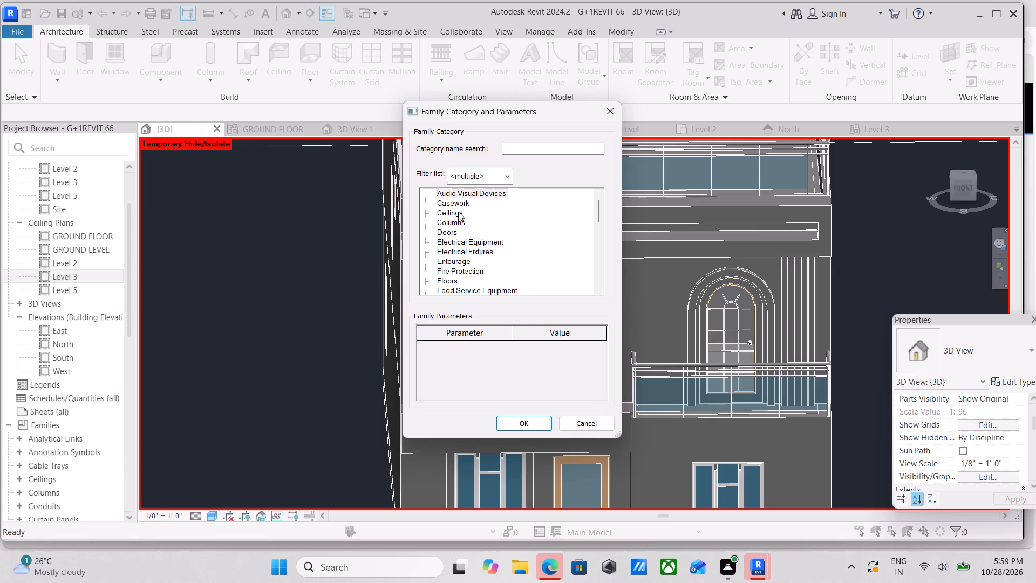
{"action": "scroll", "coordinate": [455, 223], "scroll_direction": "down", "scroll_amount": 6}
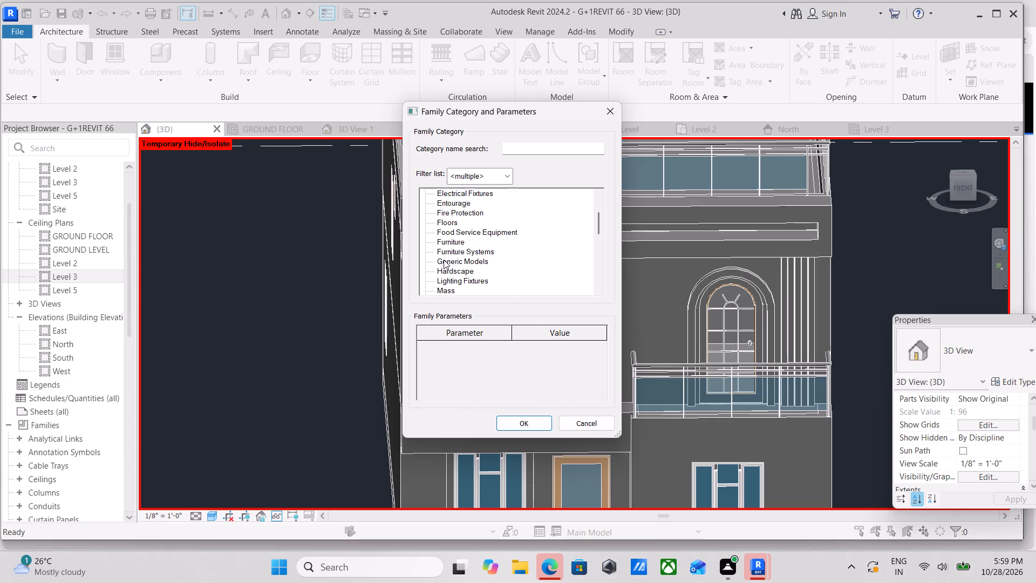
{"action": "left_click", "coordinate": [446, 259]}
{"action": "left_click", "coordinate": [529, 426]}
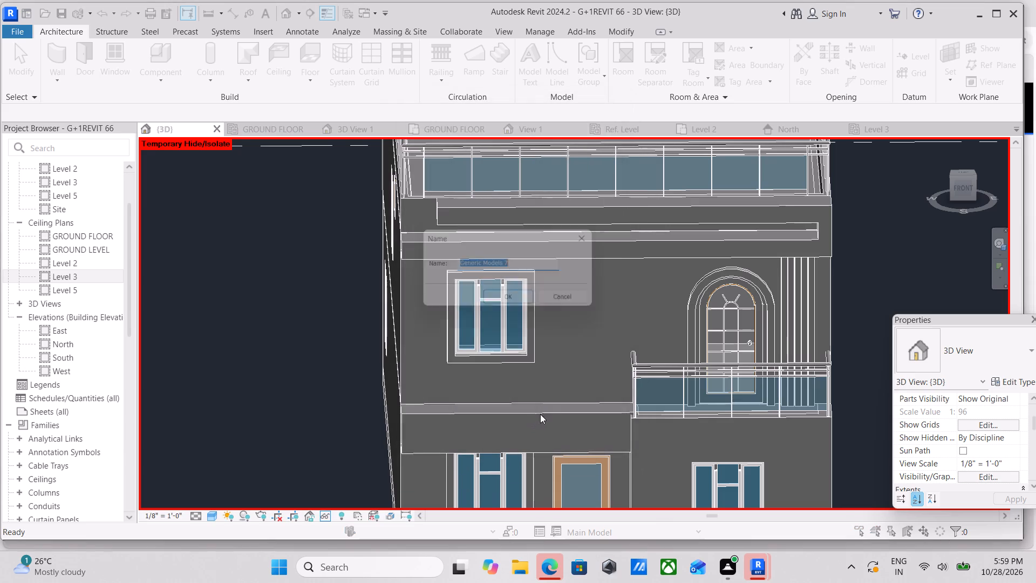
{"action": "left_click", "coordinate": [499, 301]}
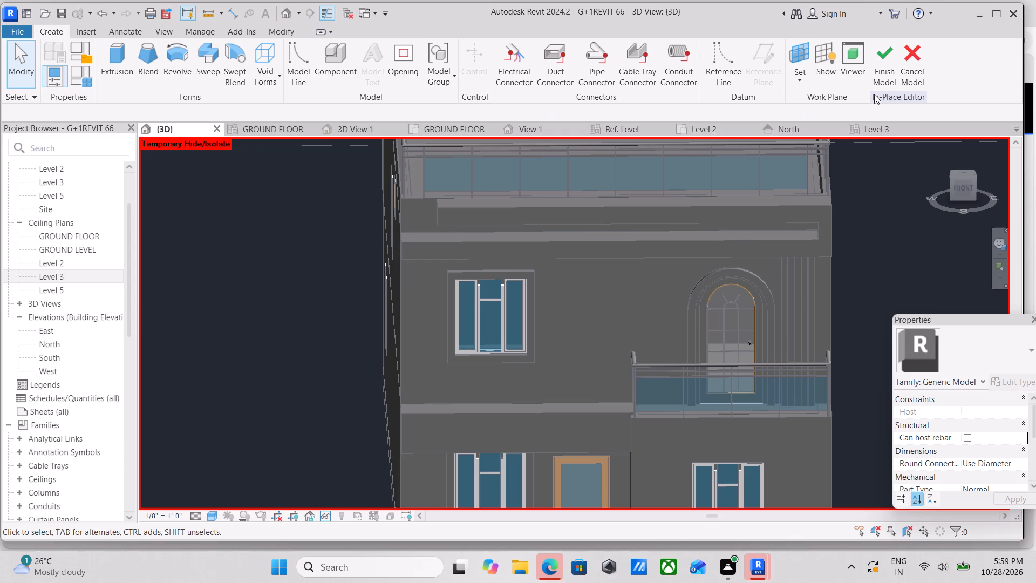
{"action": "left_click", "coordinate": [788, 76]}
{"action": "left_click", "coordinate": [812, 128]}
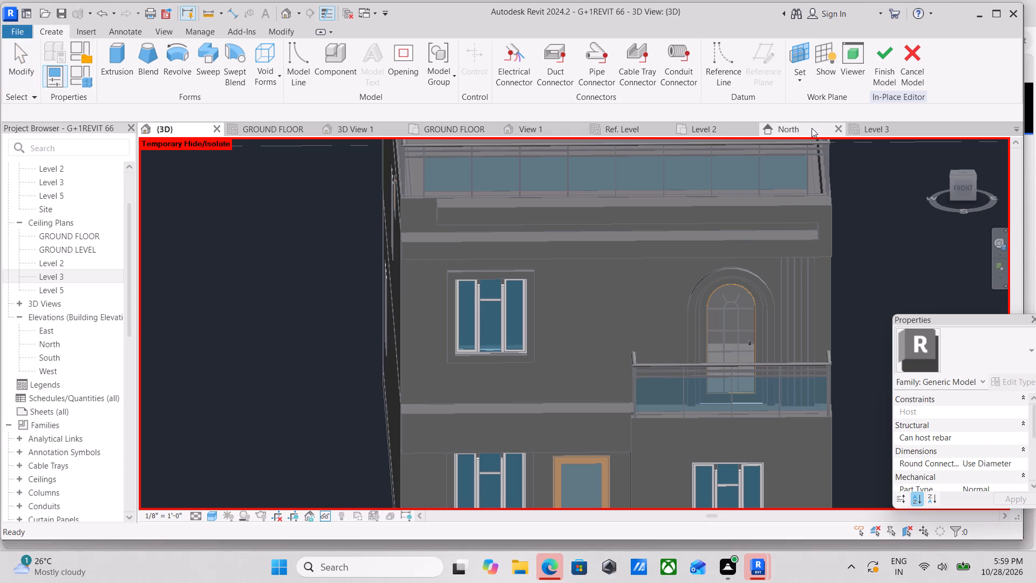
{"action": "left_click", "coordinate": [408, 418]}
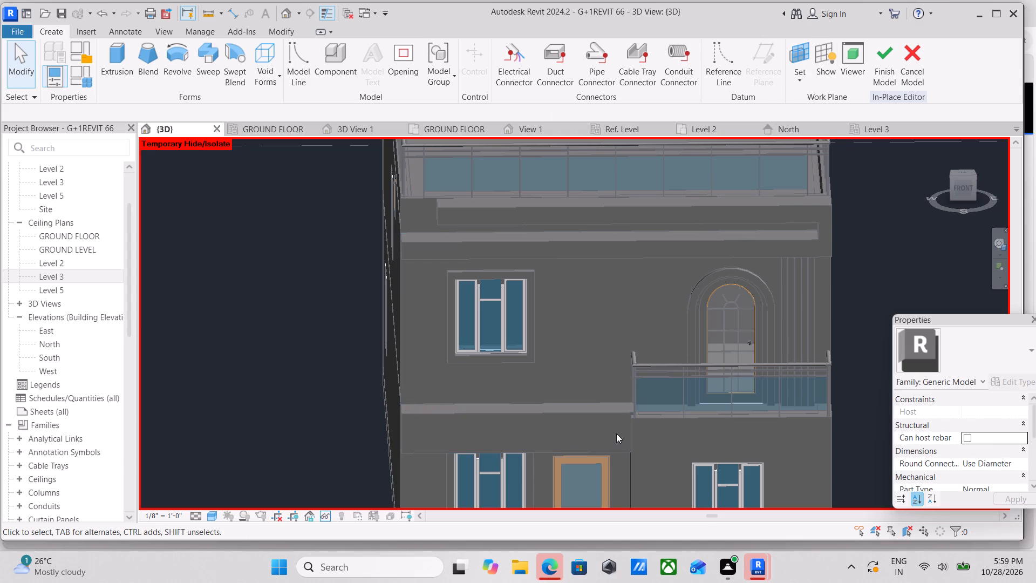
Sketch an extrusion rectangle about 2'-6 1/2" wide and 12'-2" tall, from the block's lower corner by the balcony up to the roof band.
{"action": "scroll", "coordinate": [615, 431], "scroll_direction": "up", "scroll_amount": 6}
{"action": "middle_click_drag", "start_coordinate": [641, 424], "coordinate": [548, 378]}
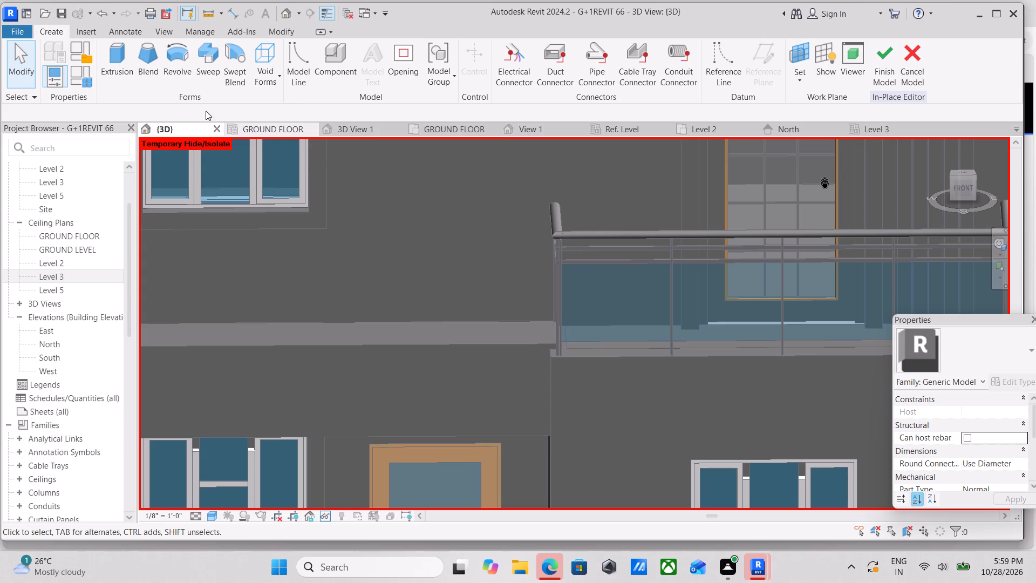
{"action": "left_click", "coordinate": [109, 61]}
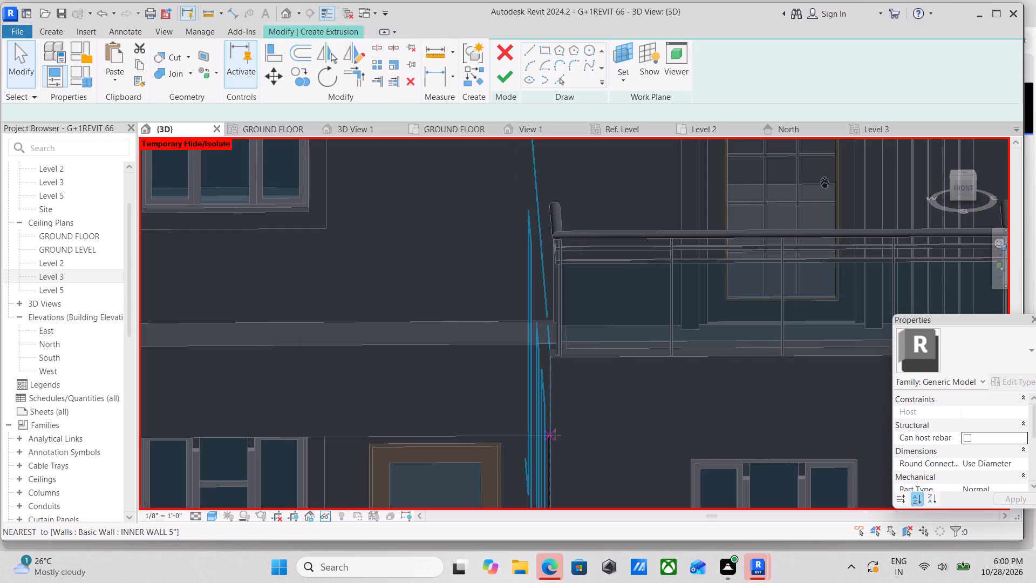
{"action": "left_click", "coordinate": [546, 50]}
{"action": "scroll", "coordinate": [547, 435], "scroll_direction": "up", "scroll_amount": 6}
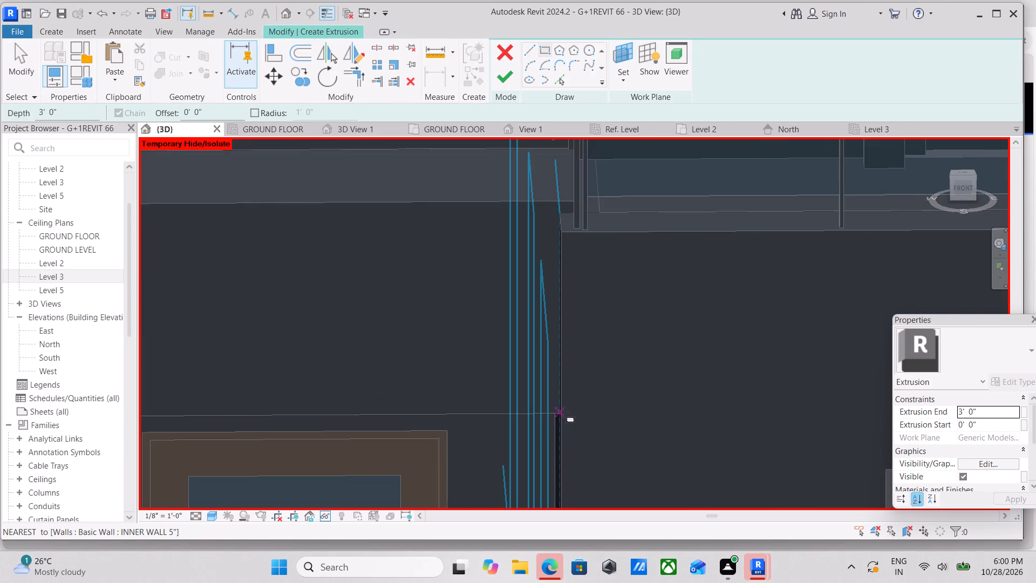
{"action": "scroll", "coordinate": [558, 413], "scroll_direction": "up", "scroll_amount": 7}
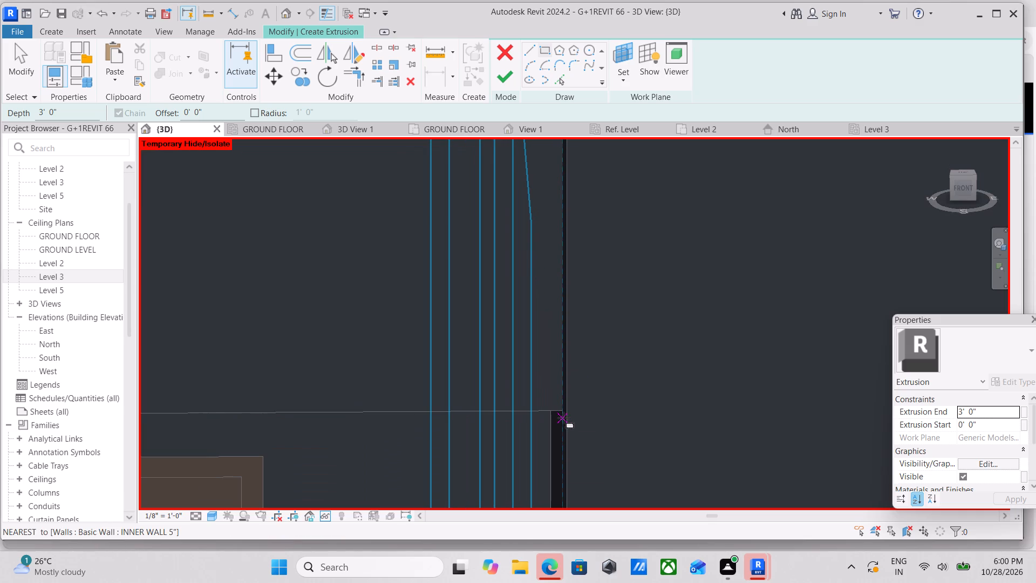
{"action": "left_click", "coordinate": [562, 408]}
{"action": "scroll", "coordinate": [426, 228], "scroll_direction": "down", "scroll_amount": 3}
{"action": "middle_click_drag", "start_coordinate": [426, 228], "coordinate": [434, 483]}
{"action": "scroll", "coordinate": [433, 226], "scroll_direction": "down", "scroll_amount": 2}
{"action": "middle_click_drag", "start_coordinate": [433, 226], "coordinate": [510, 418]}
{"action": "scroll", "coordinate": [446, 209], "scroll_direction": "down", "scroll_amount": 4}
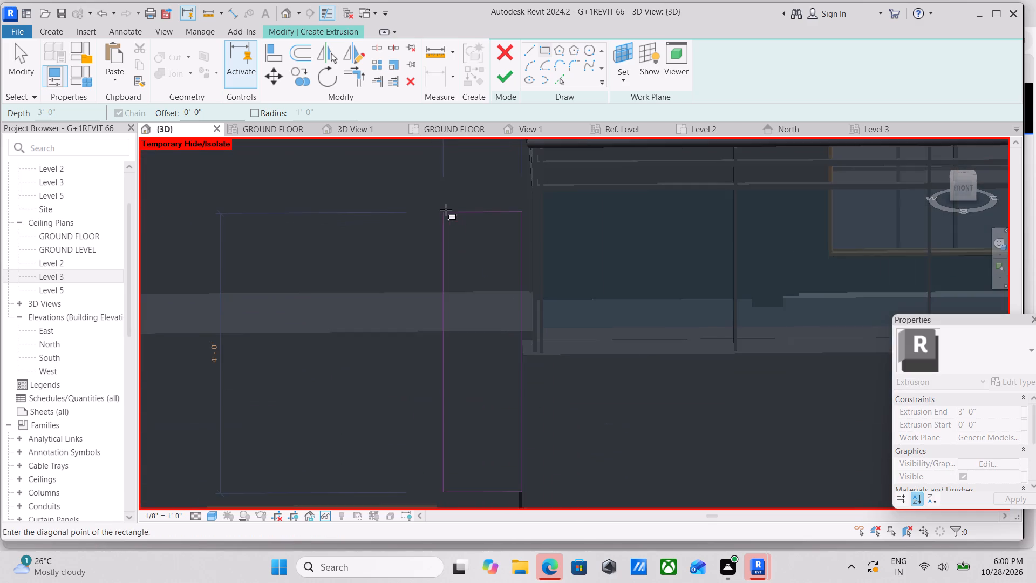
{"action": "scroll", "coordinate": [446, 209], "scroll_direction": "down", "scroll_amount": 2}
{"action": "middle_click_drag", "start_coordinate": [446, 209], "coordinate": [578, 455]}
{"action": "scroll", "coordinate": [524, 253], "scroll_direction": "down", "scroll_amount": 3}
{"action": "middle_click_drag", "start_coordinate": [524, 253], "coordinate": [552, 442]}
{"action": "scroll", "coordinate": [513, 294], "scroll_direction": "down", "scroll_amount": 1}
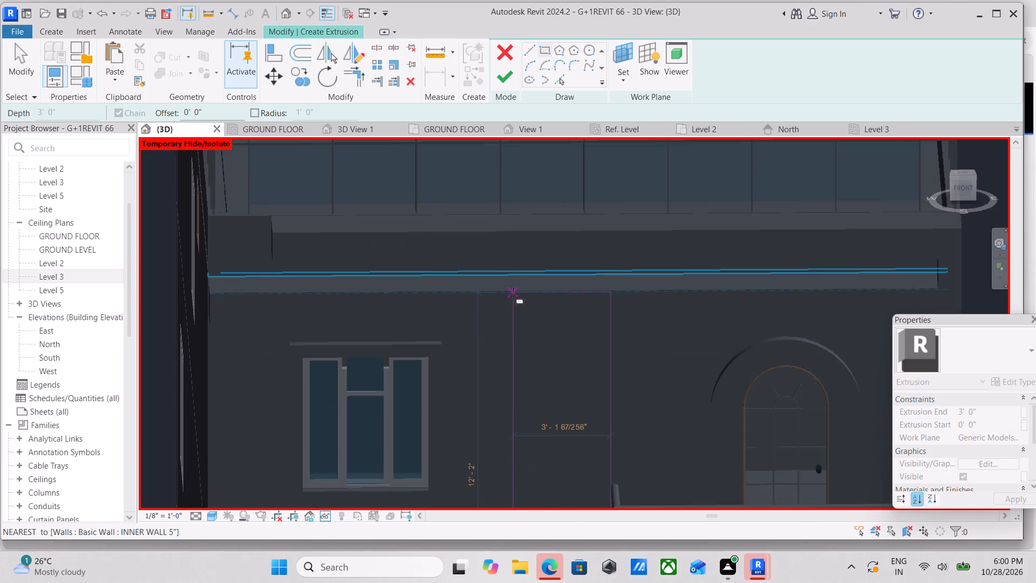
{"action": "scroll", "coordinate": [526, 318], "scroll_direction": "down", "scroll_amount": 4}
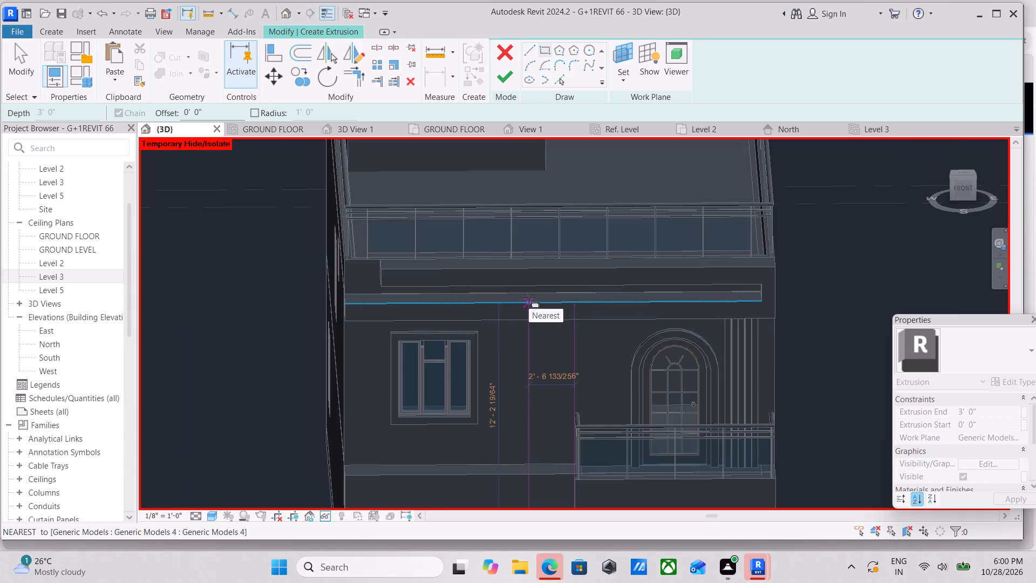
{"action": "left_click", "coordinate": [529, 297]}
{"action": "scroll", "coordinate": [630, 322], "scroll_direction": "down", "scroll_amount": 1}
{"action": "middle_click_drag", "start_coordinate": [630, 322], "coordinate": [648, 261]}
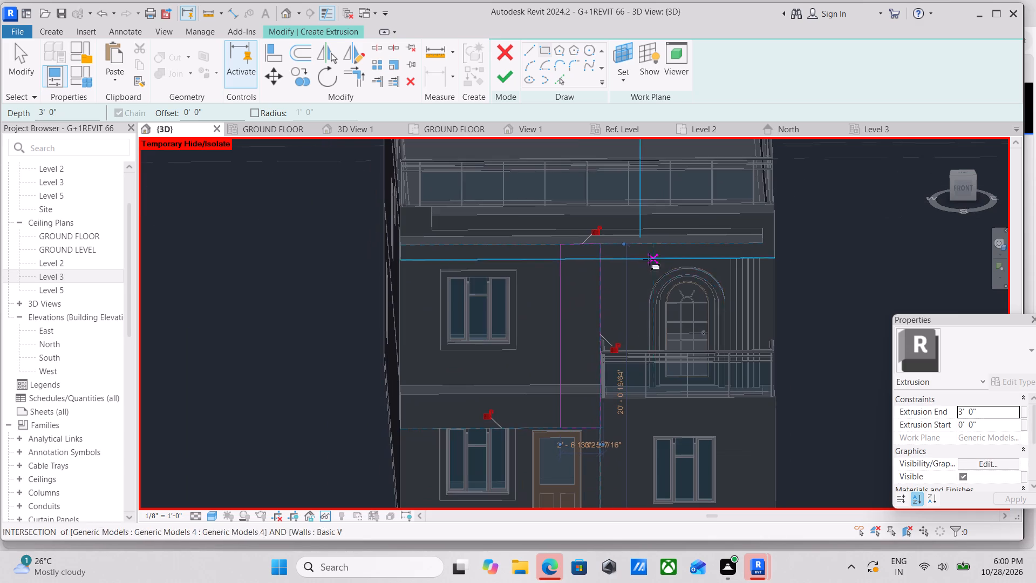
{"action": "scroll", "coordinate": [602, 489], "scroll_direction": "up", "scroll_amount": 3}
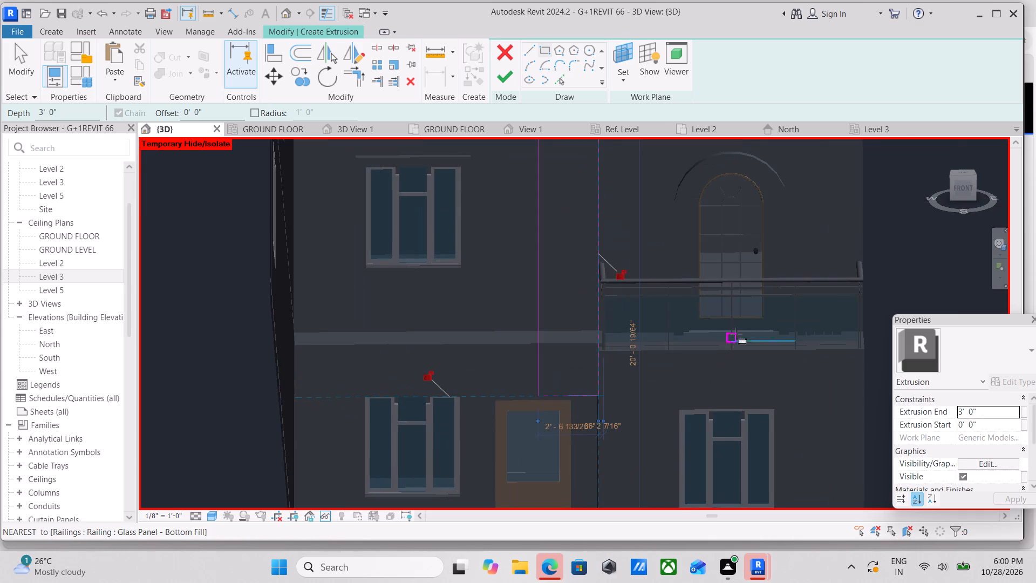
{"action": "key", "text": "Escape"}
{"action": "key", "text": "Escape"}
{"action": "key", "text": "Escape"}
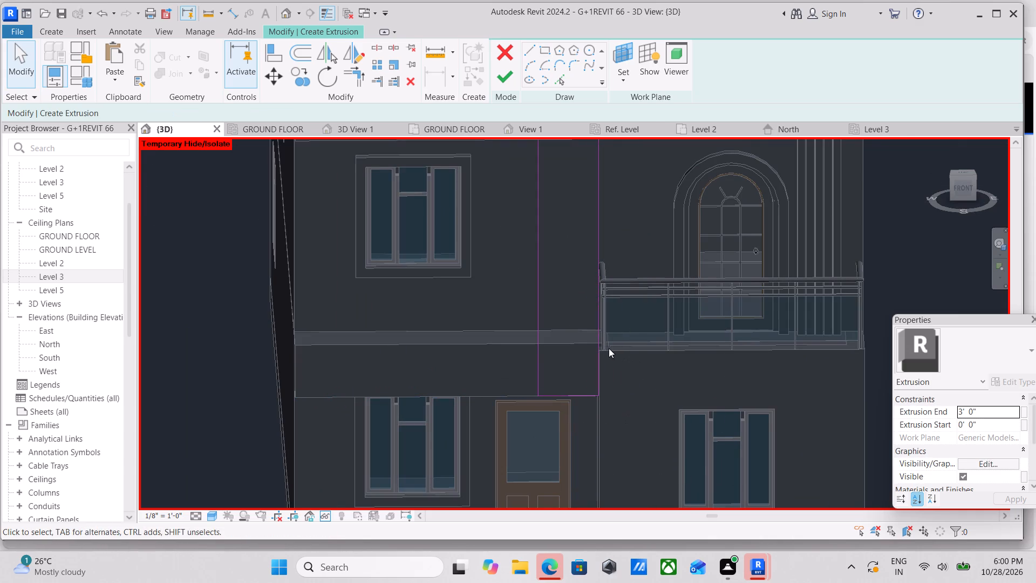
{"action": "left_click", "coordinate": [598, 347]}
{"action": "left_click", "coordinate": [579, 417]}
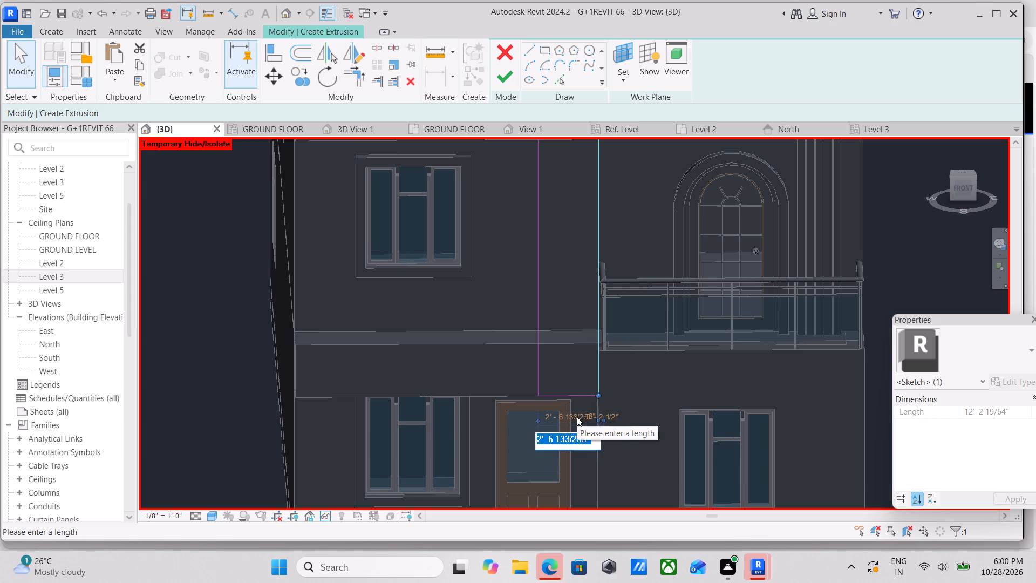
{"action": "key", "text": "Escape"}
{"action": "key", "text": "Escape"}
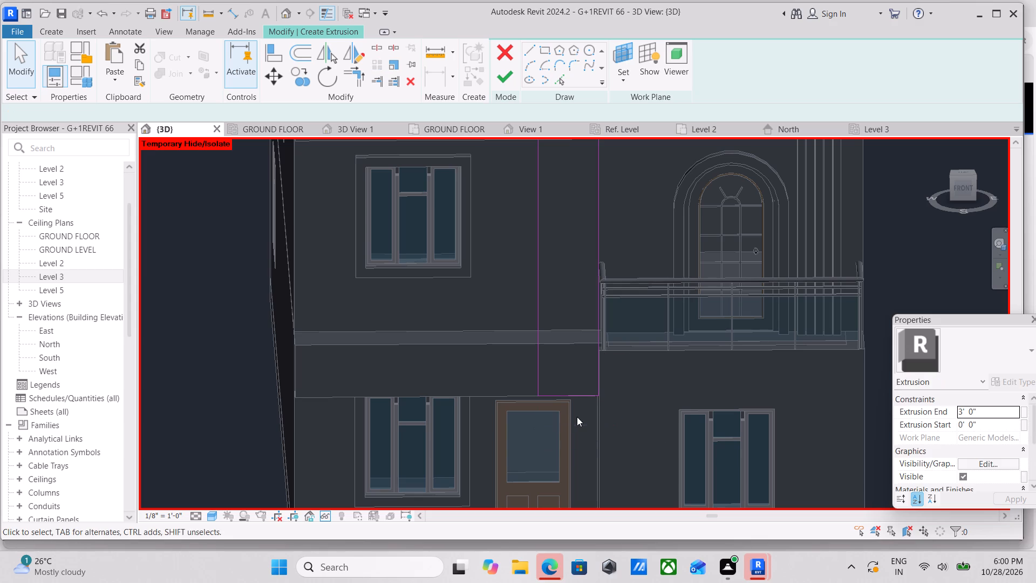
Set the sketched rectangle's width to 2'-6" at its edge away from the balcony and complete the extrusion sketch.
{"action": "middle_click_drag", "start_coordinate": [438, 318], "coordinate": [465, 398]}
{"action": "scroll", "coordinate": [438, 320], "scroll_direction": "down", "scroll_amount": 1}
{"action": "left_click", "coordinate": [551, 366]}
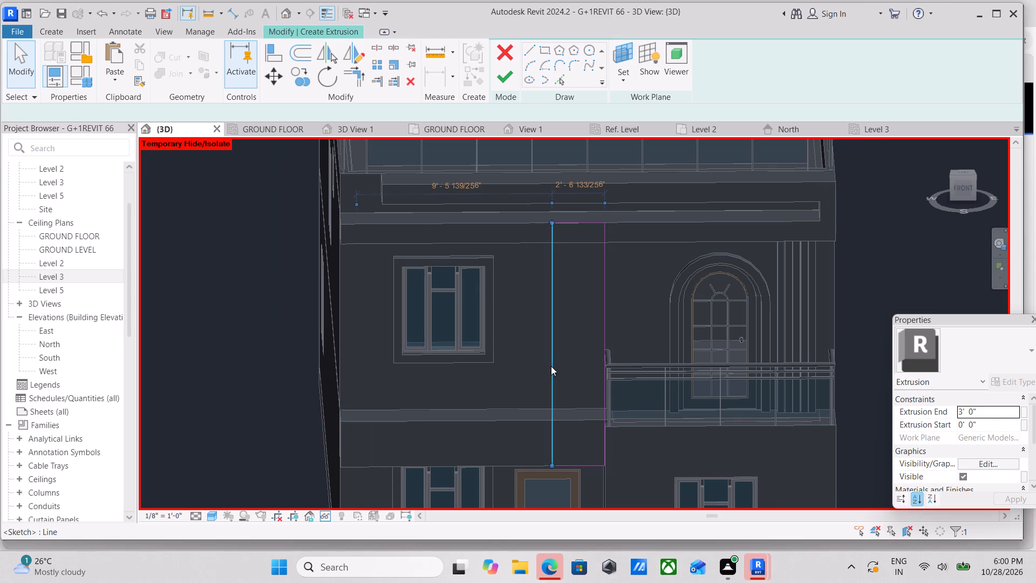
{"action": "left_click", "coordinate": [591, 184]}
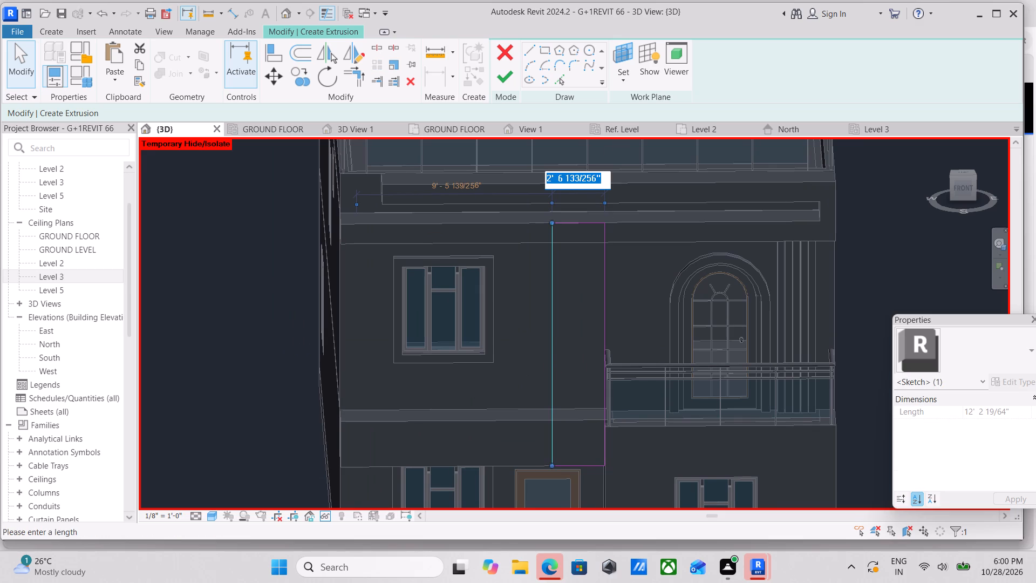
{"action": "type", "text": "2'6"}
{"action": "key", "text": "shift+quotedbl"}
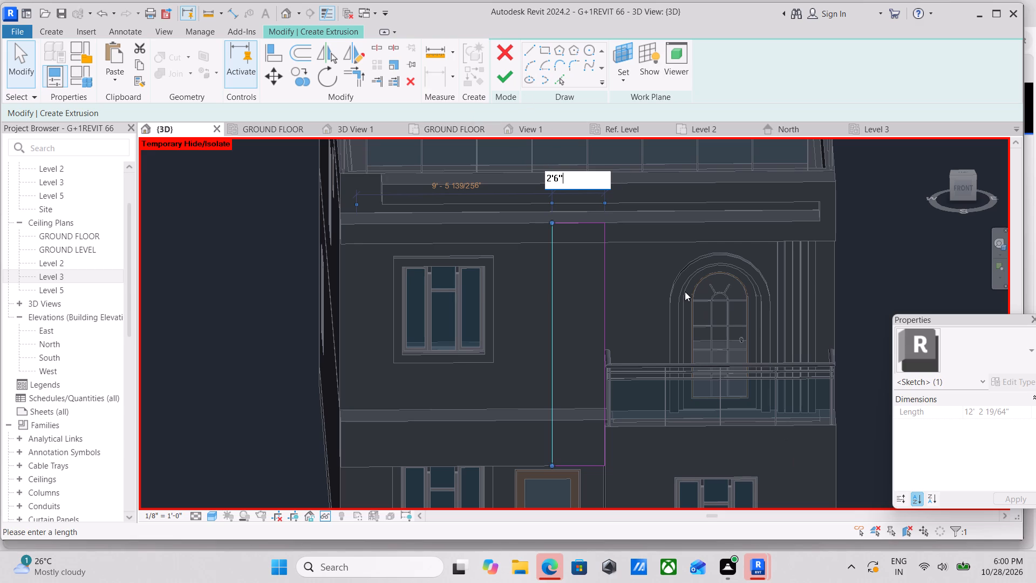
{"action": "key", "text": "Return"}
{"action": "scroll", "coordinate": [649, 301], "scroll_direction": "down", "scroll_amount": 1}
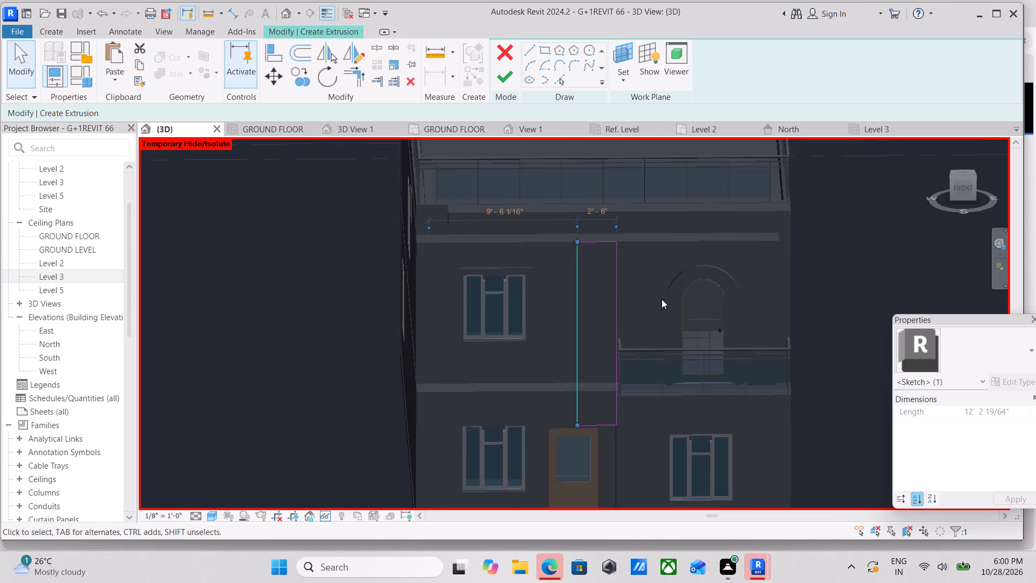
{"action": "scroll", "coordinate": [662, 299], "scroll_direction": "down", "scroll_amount": 2}
{"action": "middle_click_drag", "start_coordinate": [599, 360], "coordinate": [603, 299]}
{"action": "scroll", "coordinate": [816, 324], "scroll_direction": "up", "scroll_amount": 2}
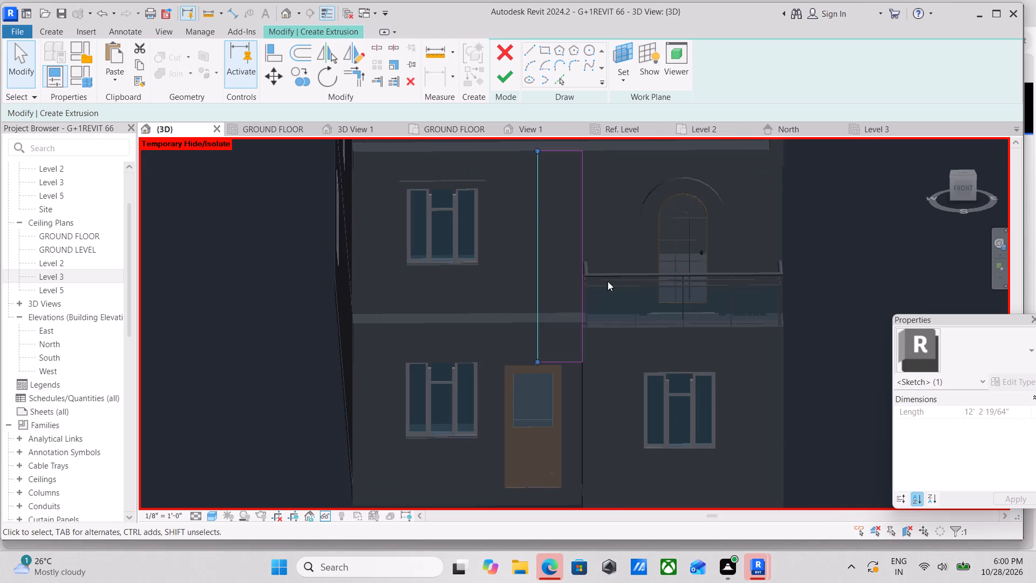
{"action": "middle_click_drag", "start_coordinate": [591, 284], "coordinate": [599, 316]}
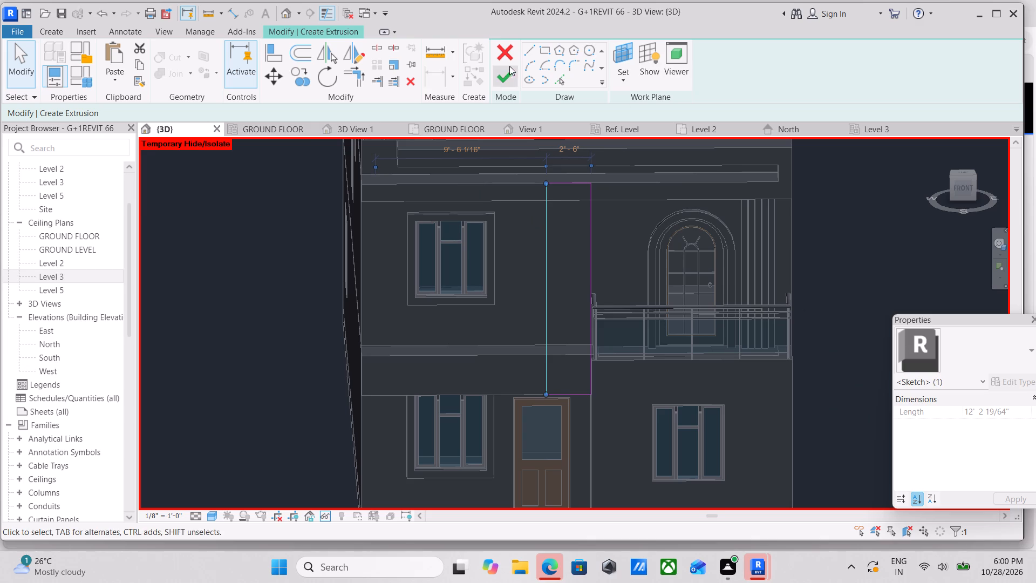
{"action": "left_click", "coordinate": [494, 74]}
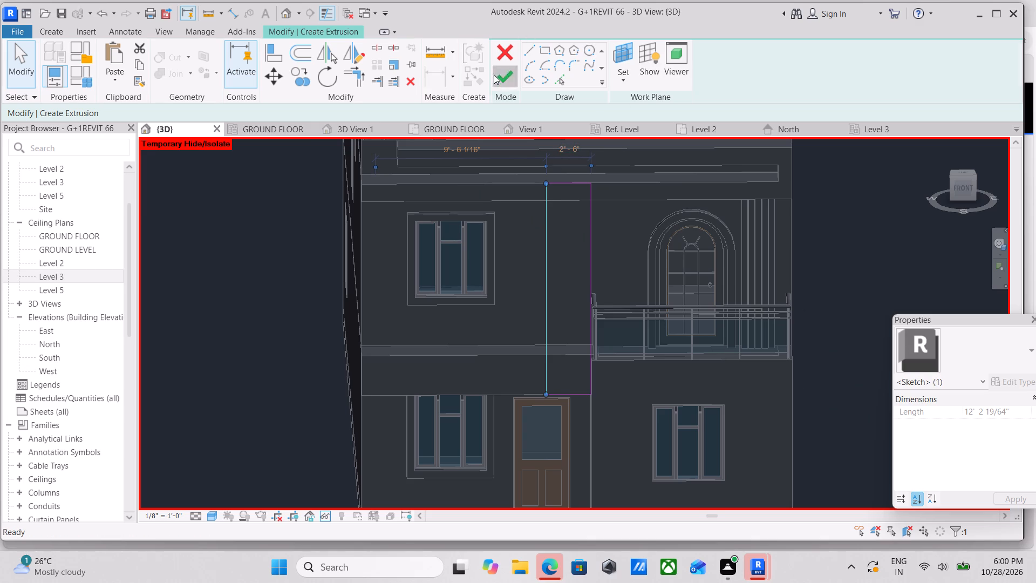
Set the vertical strip's Extrusion End to 6" and finish the in-place model.
{"action": "scroll", "coordinate": [612, 252], "scroll_direction": "down", "scroll_amount": 2}
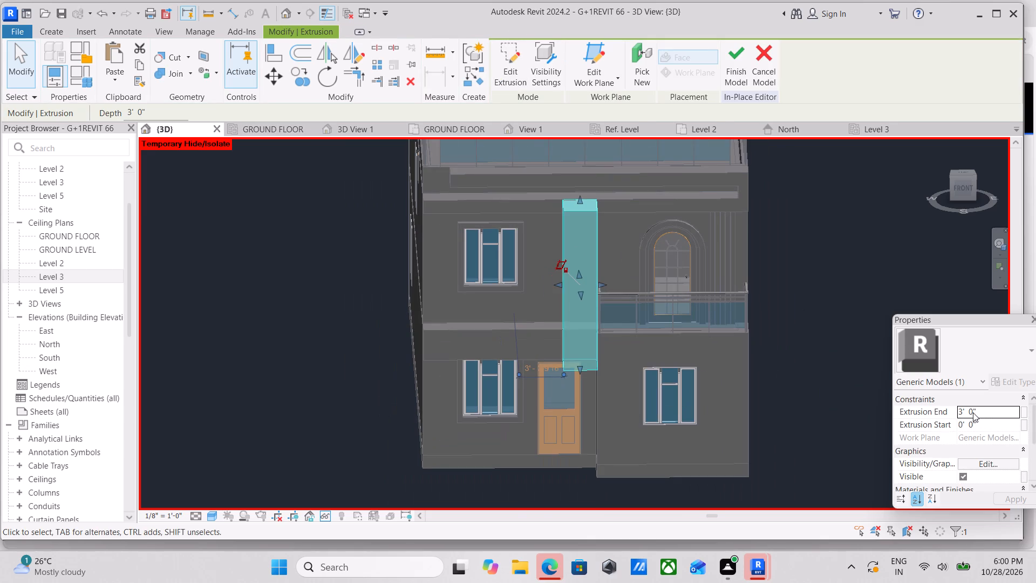
{"action": "left_click", "coordinate": [979, 411]}
{"action": "left_click_drag", "start_coordinate": [979, 411], "coordinate": [930, 414]}
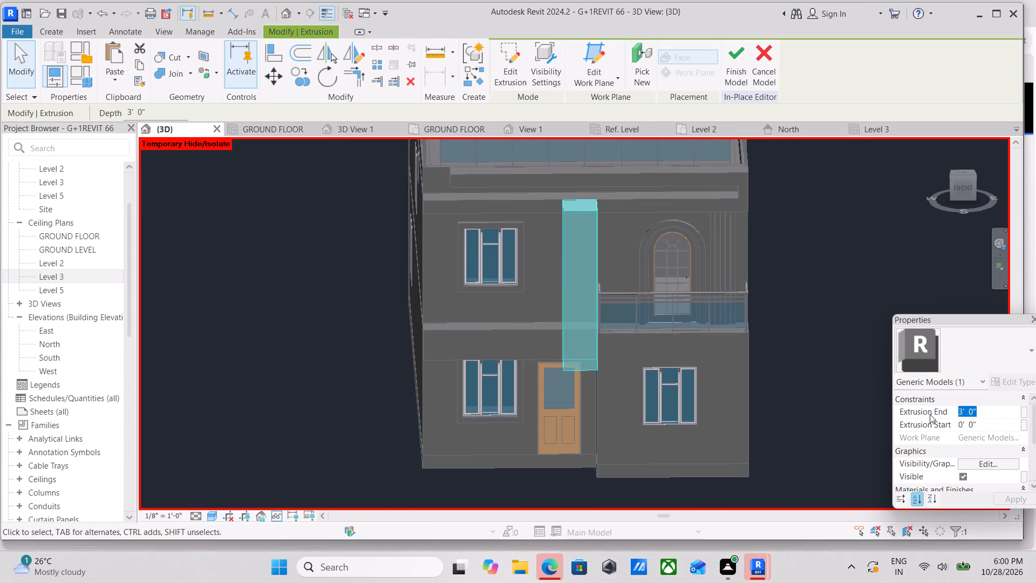
{"action": "key", "text": "5"}
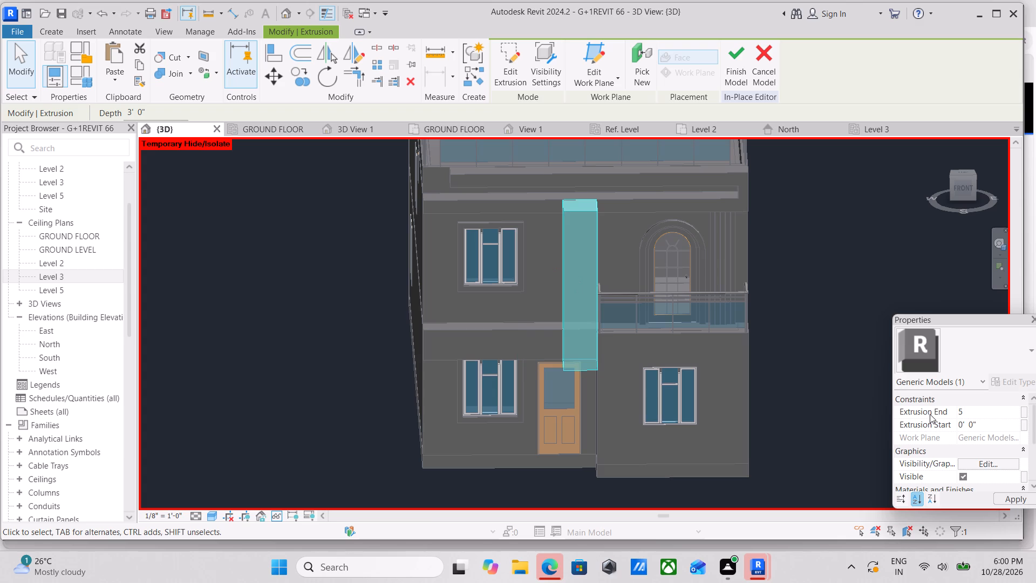
{"action": "key", "text": "BackSpace"}
{"action": "key", "text": "6"}
{"action": "key", "text": "shift+quotedbl"}
{"action": "left_click", "coordinate": [739, 52]}
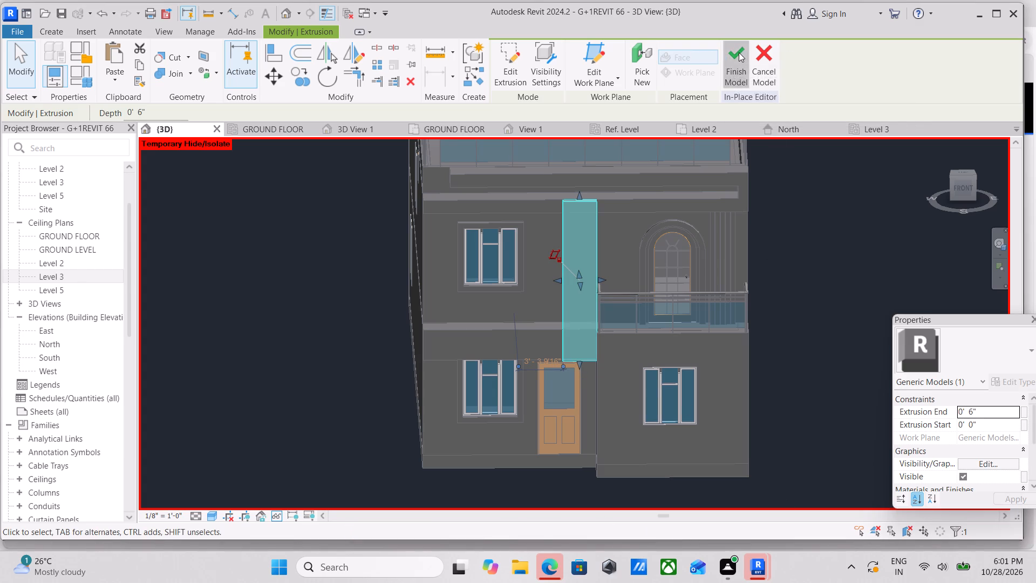
Examine the new vertical strip beside the balcony and the entrance area of the front facade from several angles.
{"action": "middle_click_drag", "start_coordinate": [574, 325], "coordinate": [639, 253]}
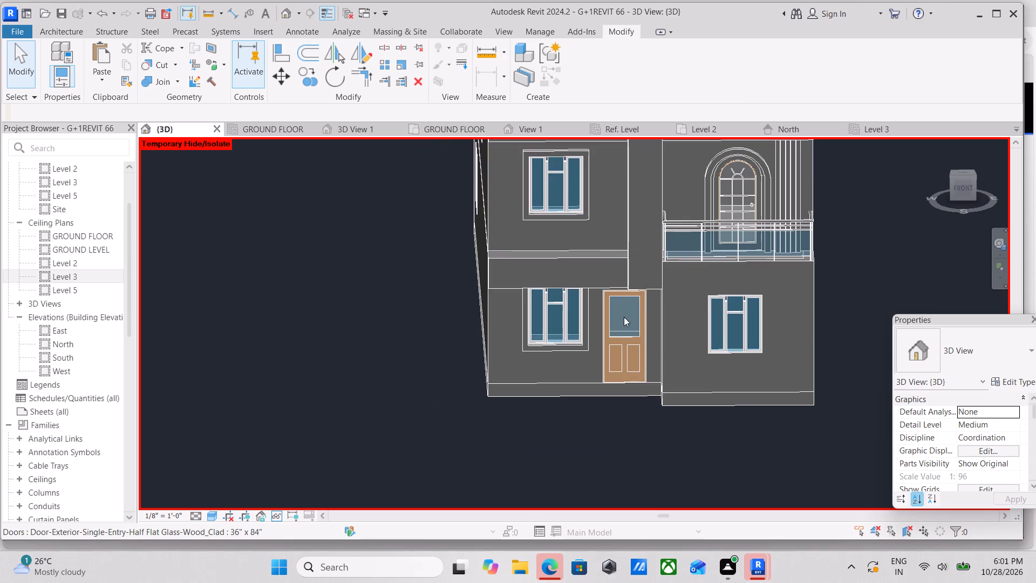
{"action": "middle_click_drag", "start_coordinate": [642, 280], "coordinate": [571, 220], "text": "shift"}
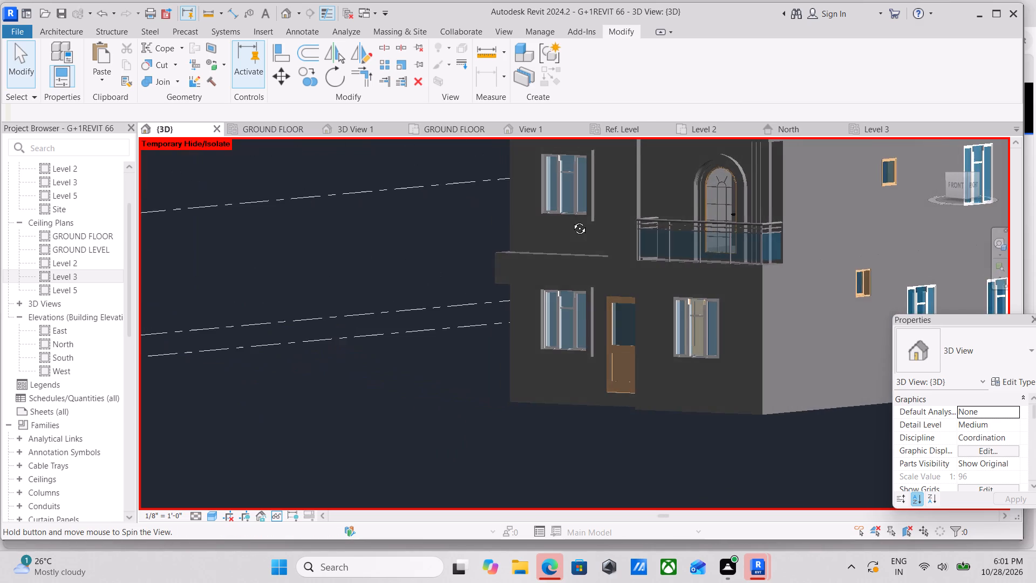
{"action": "middle_click_drag", "start_coordinate": [571, 220], "coordinate": [670, 262], "text": "shift"}
{"action": "middle_click_drag", "start_coordinate": [652, 270], "coordinate": [655, 300]}
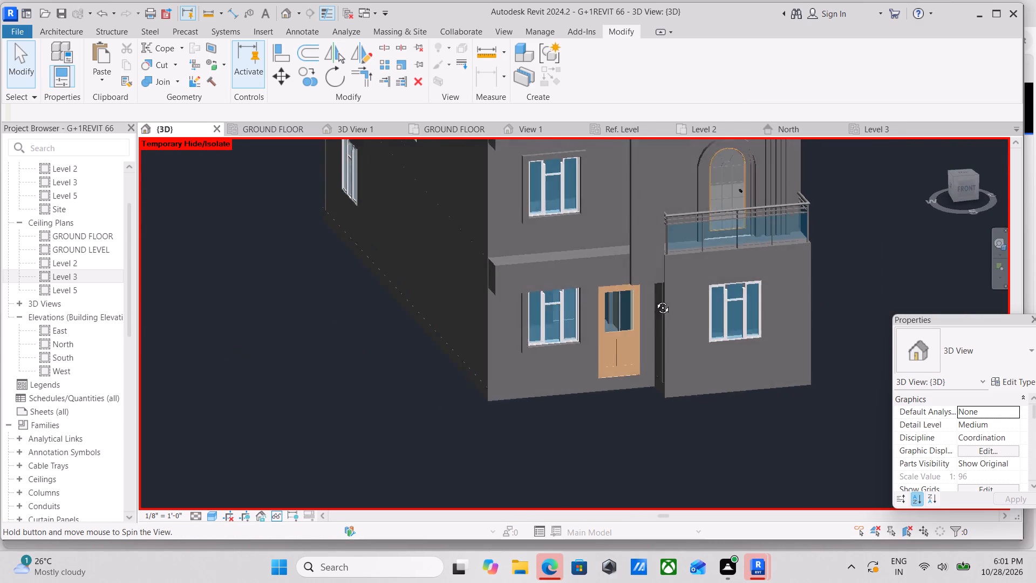
{"action": "middle_click_drag", "start_coordinate": [655, 300], "coordinate": [668, 309]}
{"action": "middle_click_drag", "start_coordinate": [672, 309], "coordinate": [644, 290]}
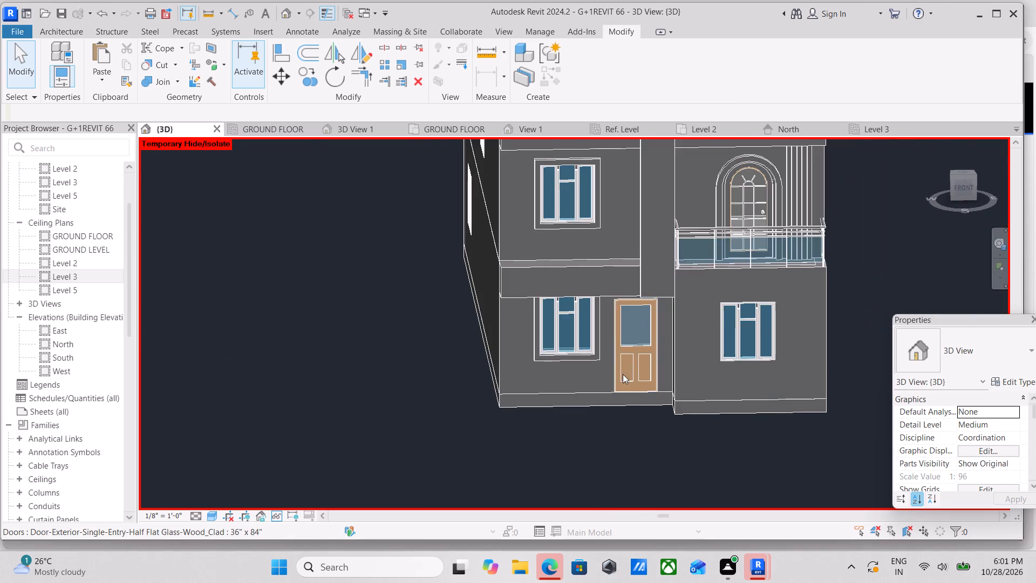
{"action": "scroll", "coordinate": [623, 374], "scroll_direction": "up", "scroll_amount": 1}
{"action": "middle_click_drag", "start_coordinate": [633, 362], "coordinate": [587, 310]}
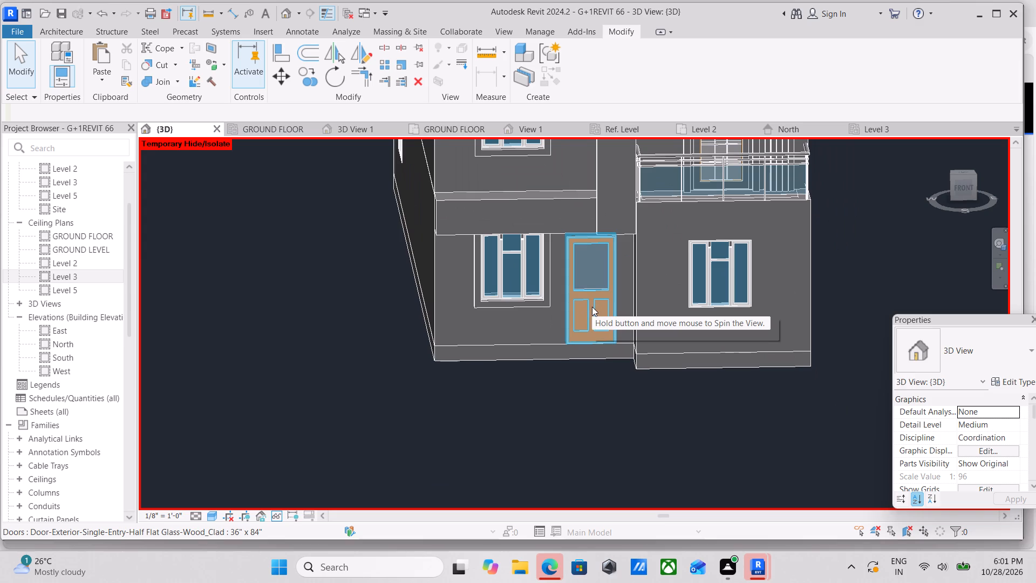
{"action": "middle_click_drag", "start_coordinate": [602, 303], "coordinate": [615, 297]}
{"action": "scroll", "coordinate": [617, 298], "scroll_direction": "down", "scroll_amount": 1}
{"action": "middle_click_drag", "start_coordinate": [617, 298], "coordinate": [628, 392]}
{"action": "scroll", "coordinate": [627, 393], "scroll_direction": "up", "scroll_amount": 1}
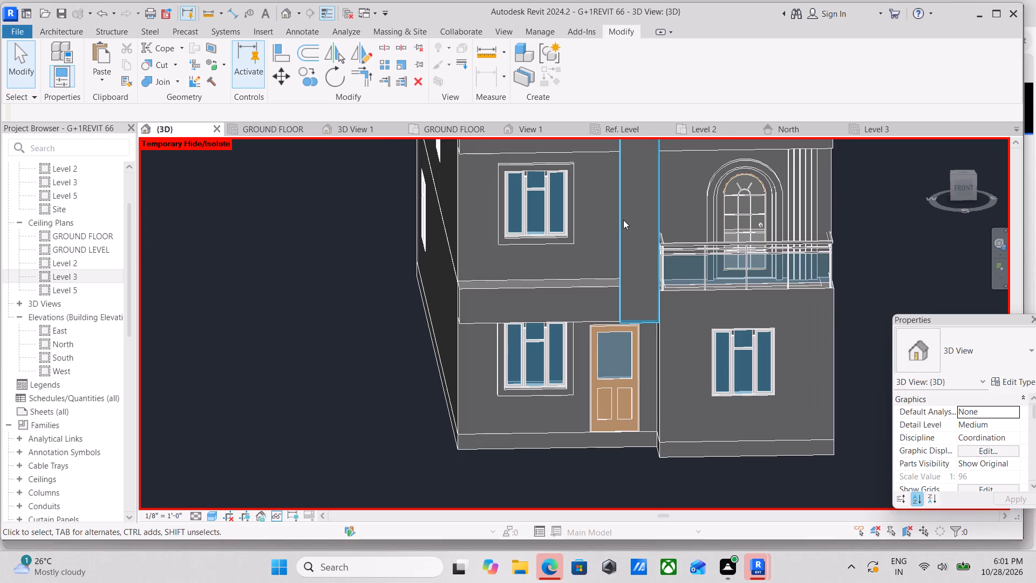
Open the vertical strip's in-place model for editing and bring up the material choices for its extrusion.
{"action": "left_click", "coordinate": [623, 220]}
{"action": "scroll", "coordinate": [930, 436], "scroll_direction": "down", "scroll_amount": 2}
{"action": "scroll", "coordinate": [991, 460], "scroll_direction": "down", "scroll_amount": 1}
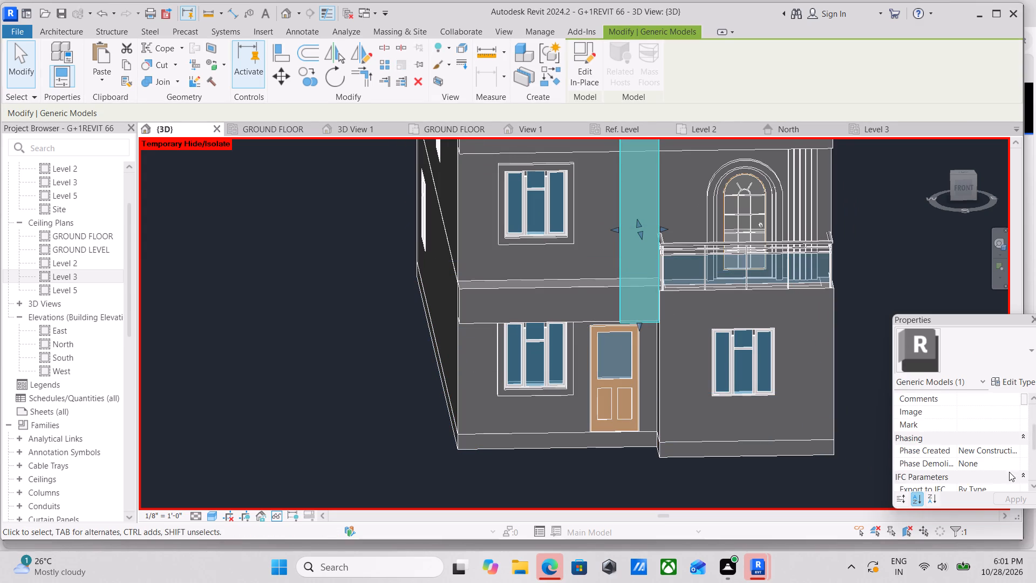
{"action": "scroll", "coordinate": [1010, 472], "scroll_direction": "down", "scroll_amount": 2}
{"action": "scroll", "coordinate": [984, 415], "scroll_direction": "up", "scroll_amount": 1}
{"action": "left_click", "coordinate": [597, 59]}
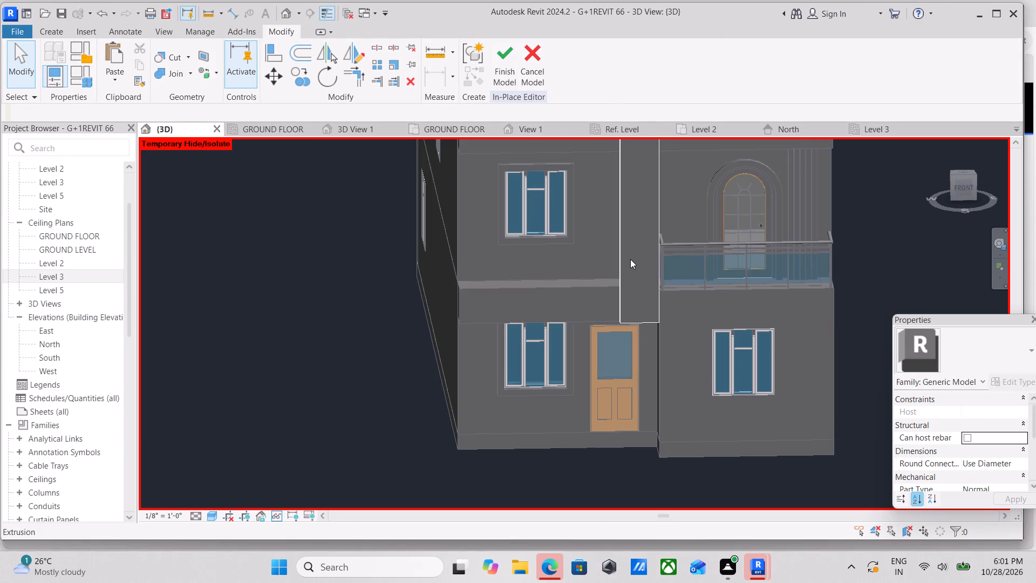
{"action": "left_click", "coordinate": [624, 257]}
{"action": "scroll", "coordinate": [984, 415], "scroll_direction": "down", "scroll_amount": 1}
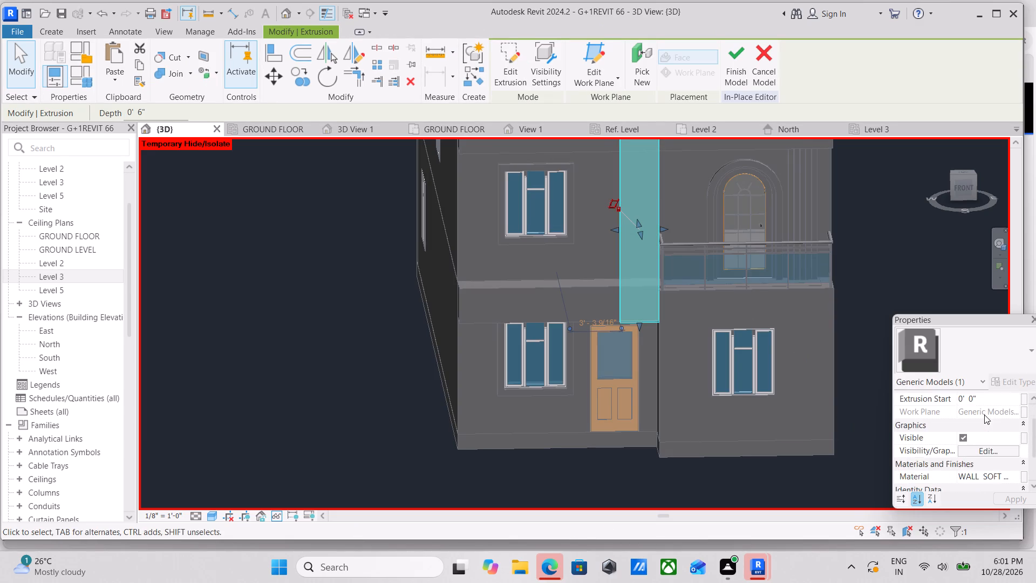
{"action": "scroll", "coordinate": [984, 415], "scroll_direction": "down", "scroll_amount": 1}
{"action": "left_click", "coordinate": [1017, 452]}
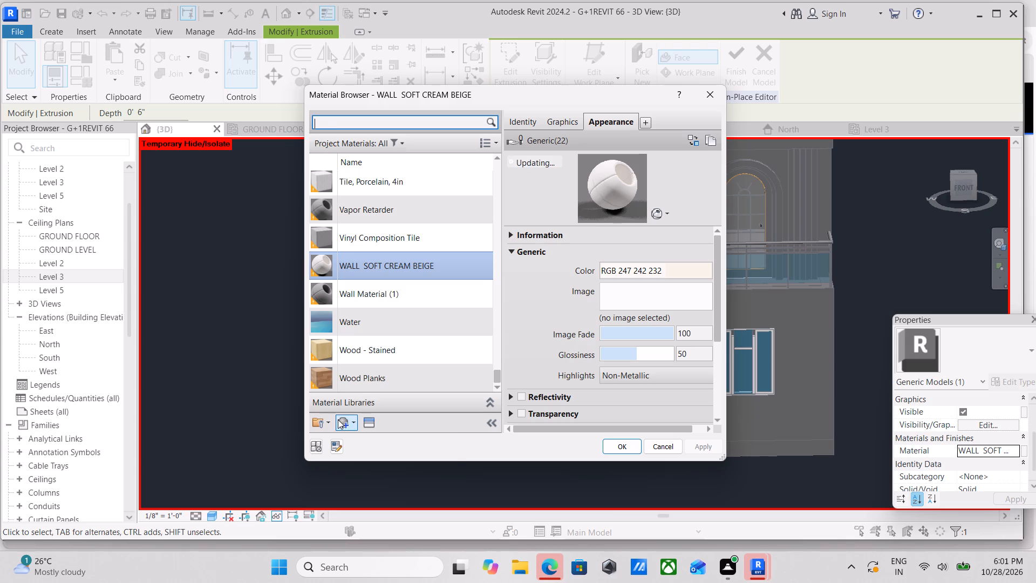
Create a new material for the strip and name it CLADDING WALL MATERIAL.
{"action": "left_click", "coordinate": [338, 419]}
{"action": "left_click", "coordinate": [359, 440]}
{"action": "right_click", "coordinate": [393, 255]}
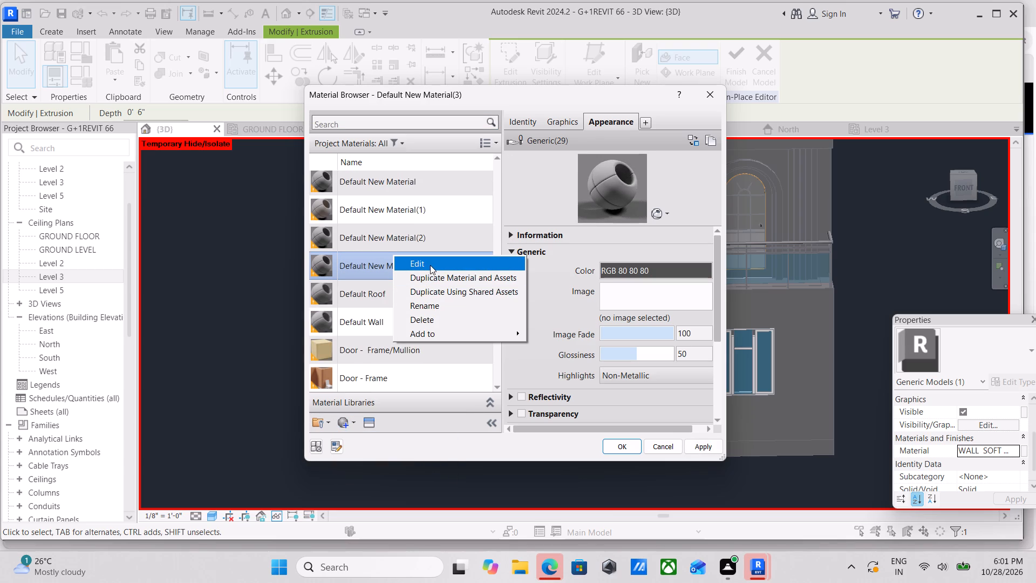
{"action": "left_click", "coordinate": [438, 307]}
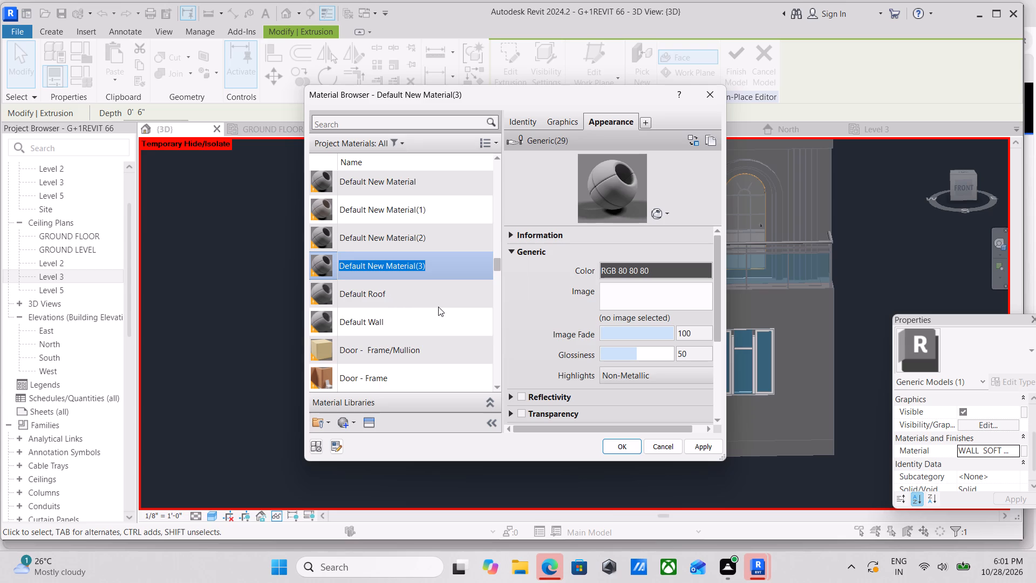
{"action": "key", "text": "BackSpace"}
{"action": "type", "text": "CK"}
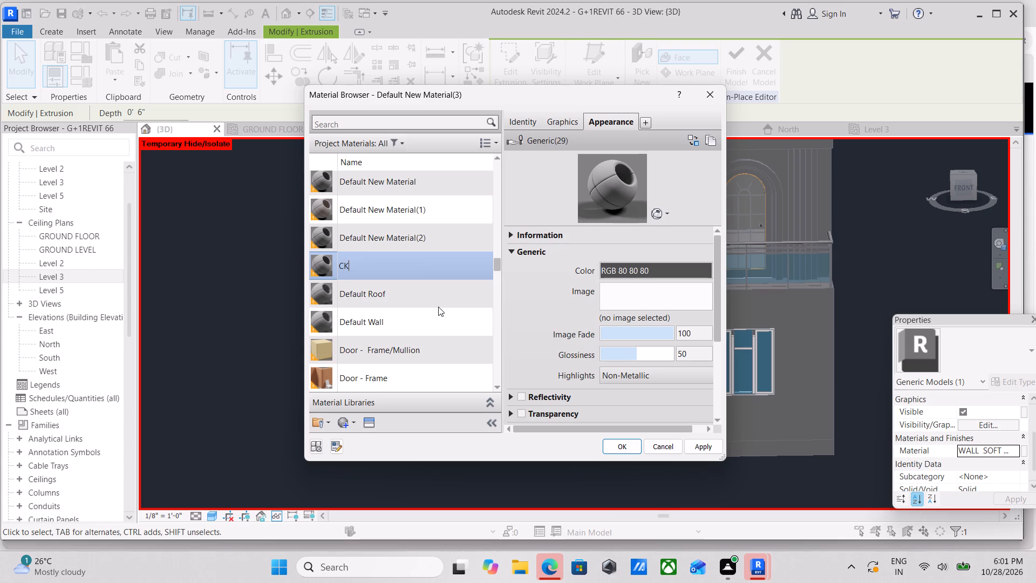
{"action": "key", "text": "BackSpace"}
{"action": "type", "text": "LA"}
{"action": "type", "text": "DDING"}
{"action": "key", "text": "space"}
{"action": "type", "text": "WALL MAT"}
{"action": "type", "text": "ERIAL"}
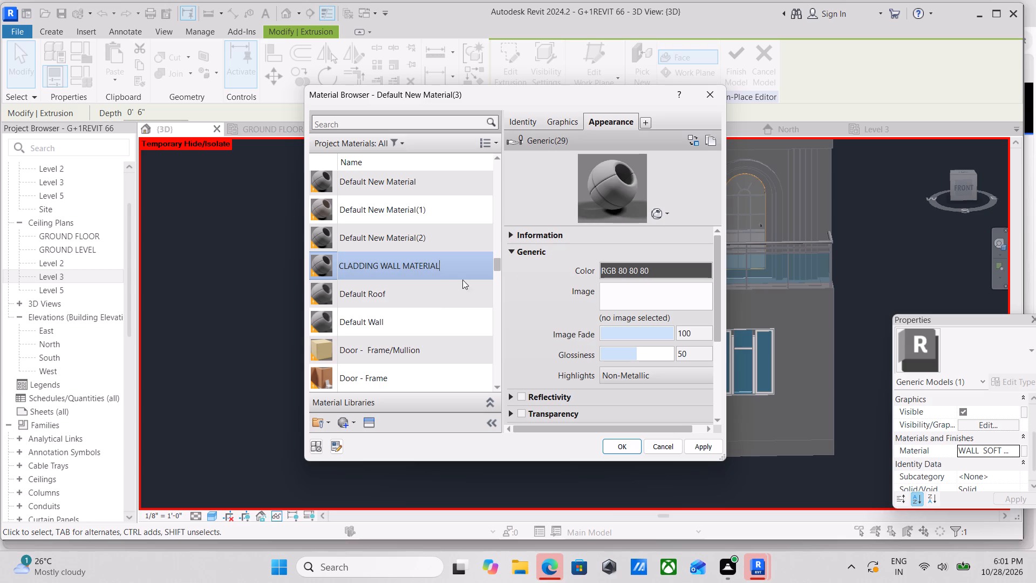
{"action": "left_click", "coordinate": [434, 268]}
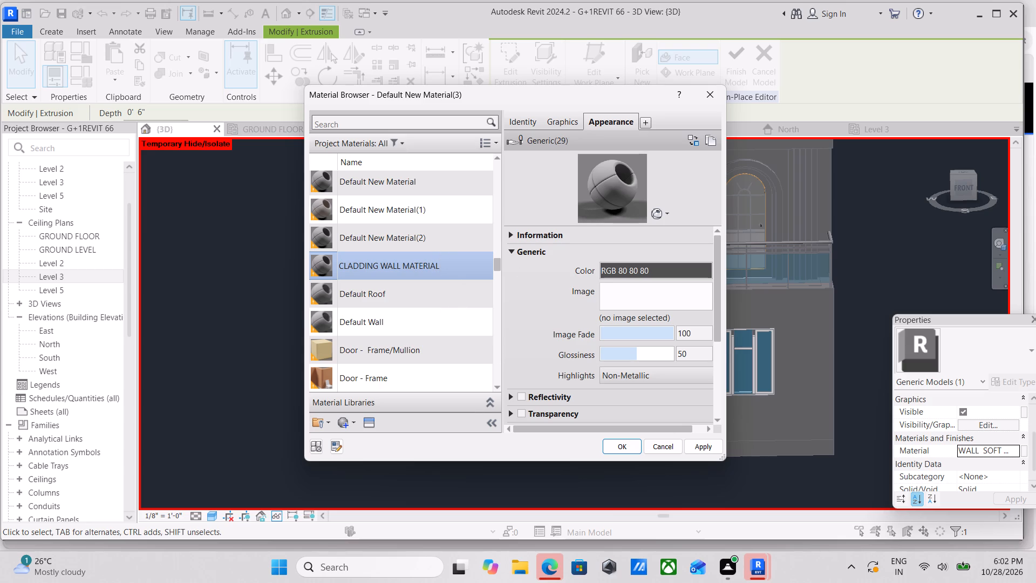
{"action": "left_click", "coordinate": [449, 260]}
{"action": "left_click", "coordinate": [662, 274]}
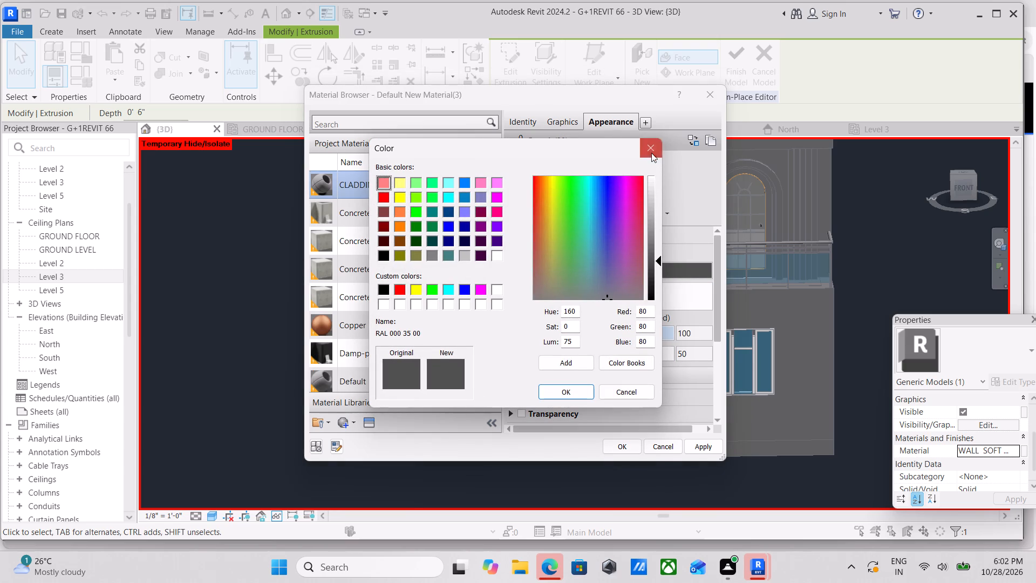
{"action": "left_click", "coordinate": [650, 150]}
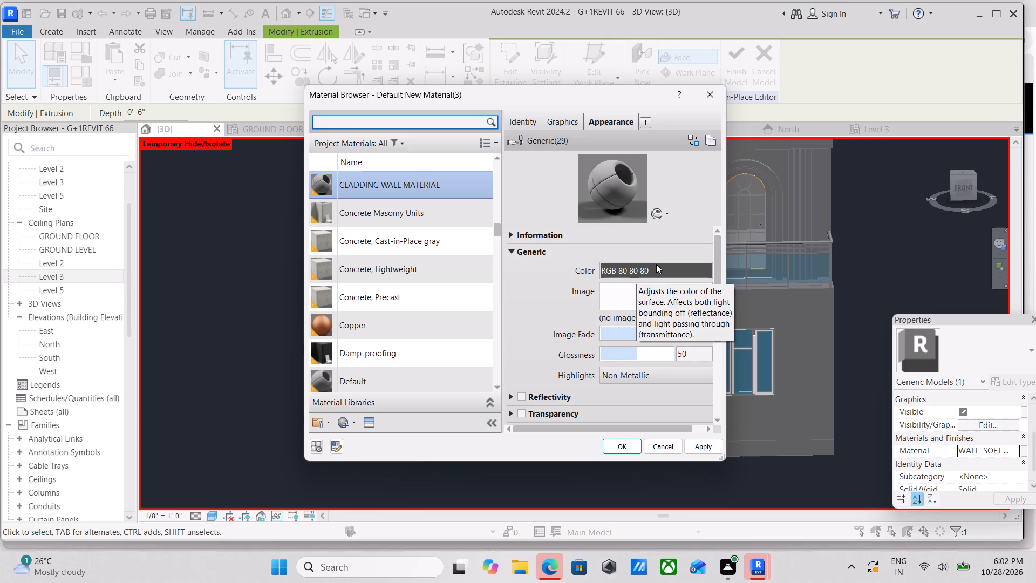
Try the Wall Covering: Stone appearance assets Wall Stones and Slate - Cut - Black, and apply Wall Stones to CLADDING WALL MATERIAL.
{"action": "left_click", "coordinate": [369, 418]}
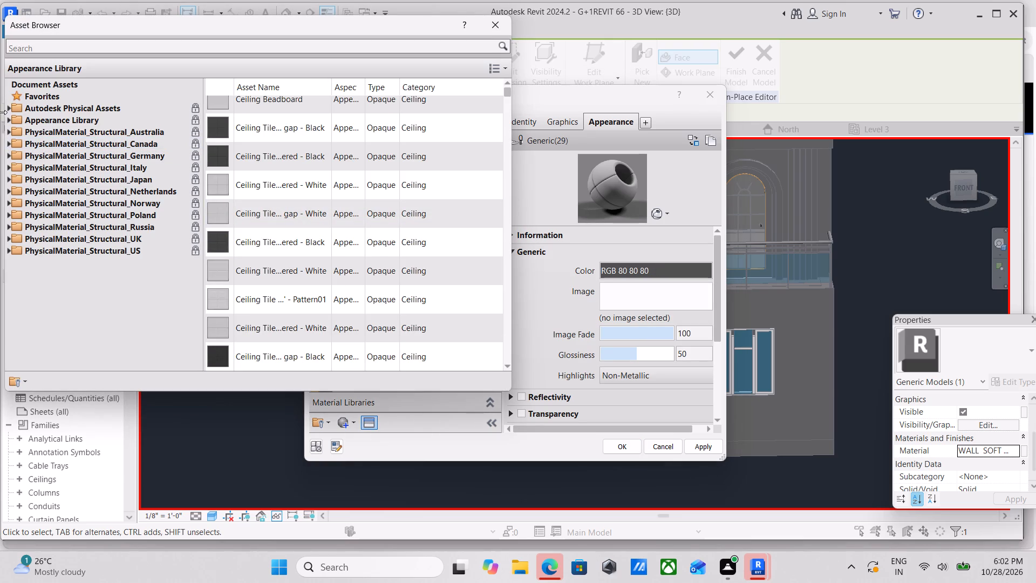
{"action": "left_click", "coordinate": [8, 119]}
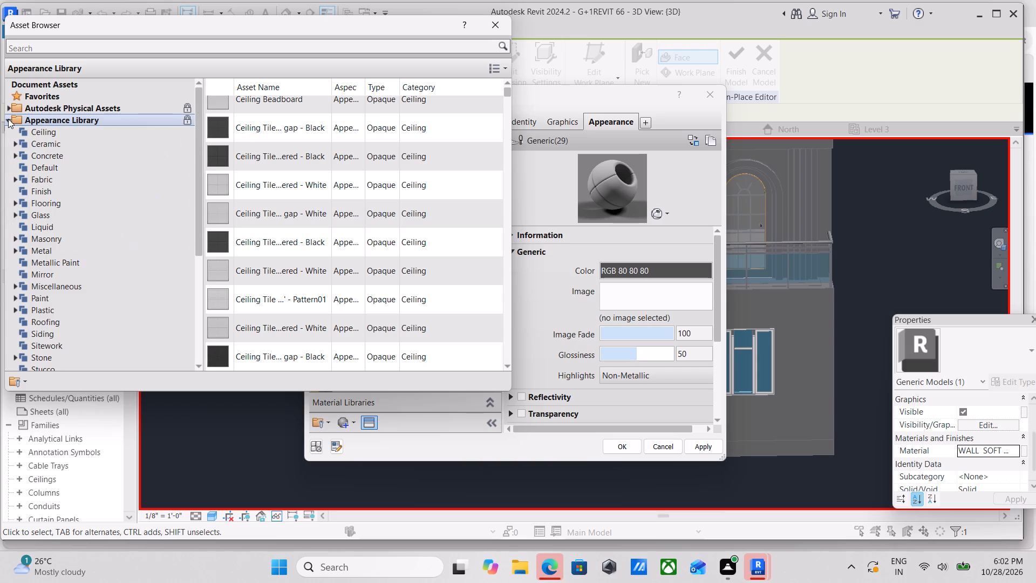
{"action": "left_click", "coordinate": [15, 215]}
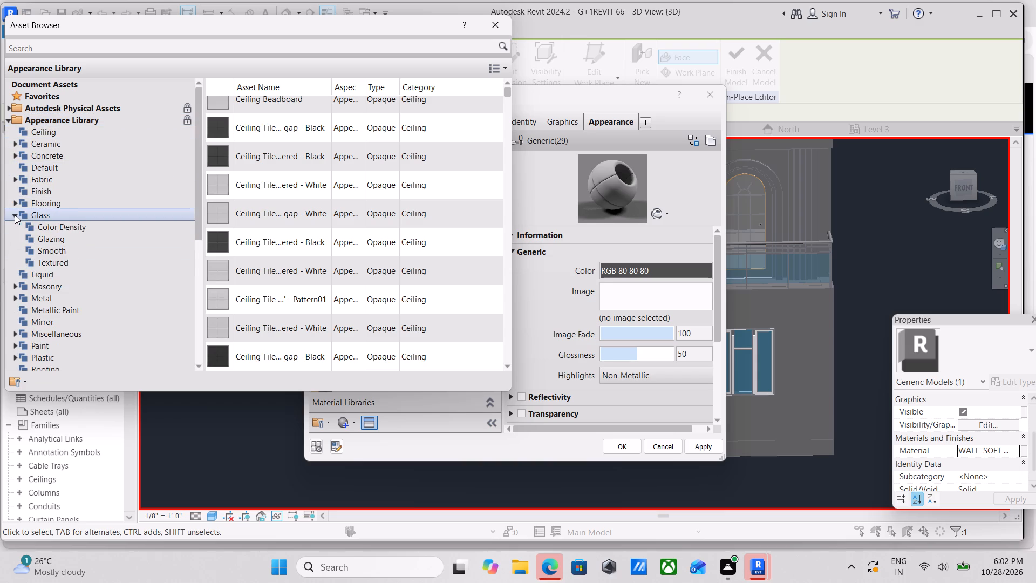
{"action": "left_click", "coordinate": [15, 205]}
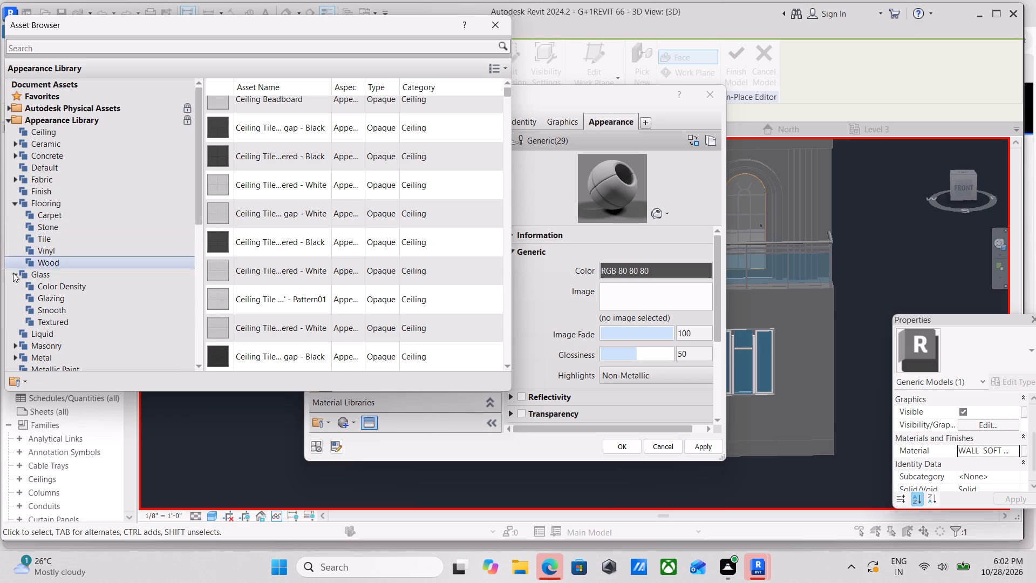
{"action": "scroll", "coordinate": [16, 331], "scroll_direction": "down", "scroll_amount": 2}
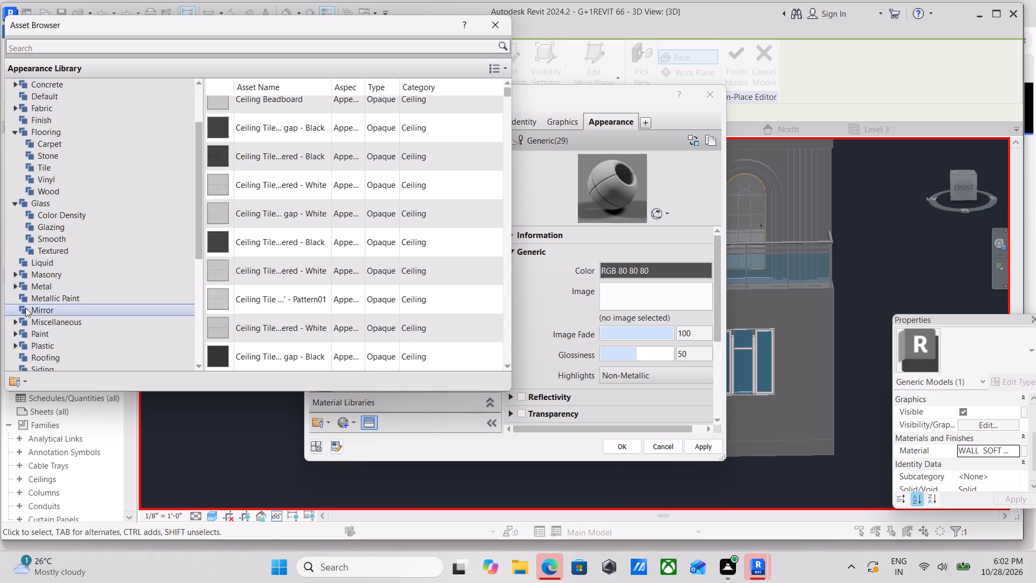
{"action": "scroll", "coordinate": [26, 327], "scroll_direction": "down", "scroll_amount": 1}
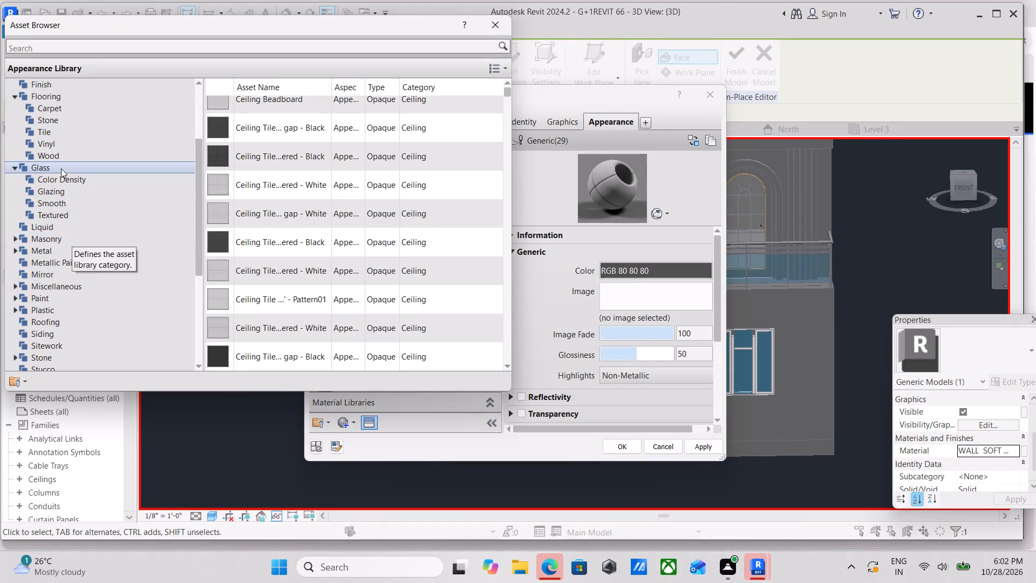
{"action": "scroll", "coordinate": [61, 166], "scroll_direction": "up", "scroll_amount": 1}
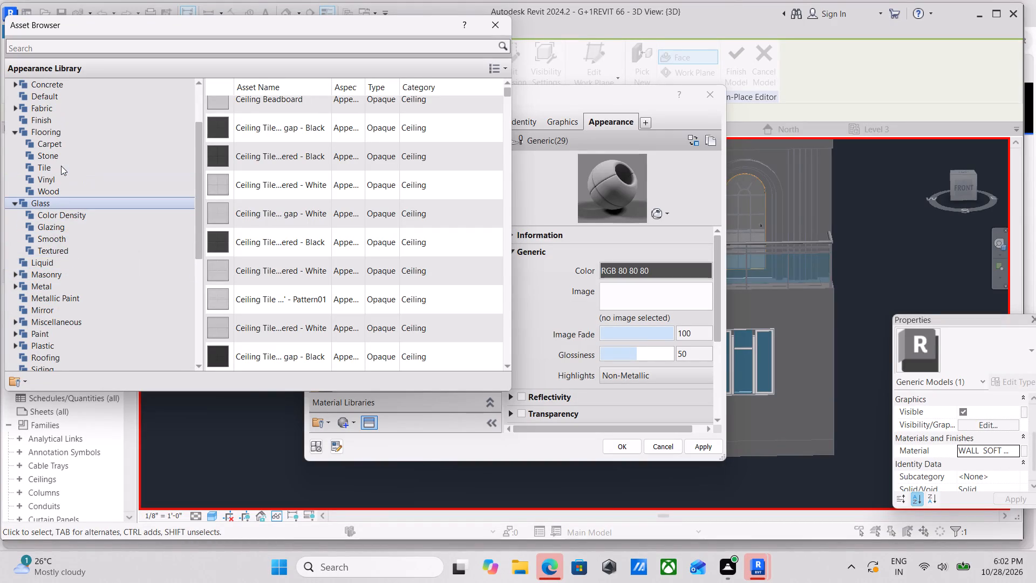
{"action": "scroll", "coordinate": [61, 166], "scroll_direction": "up", "scroll_amount": 2}
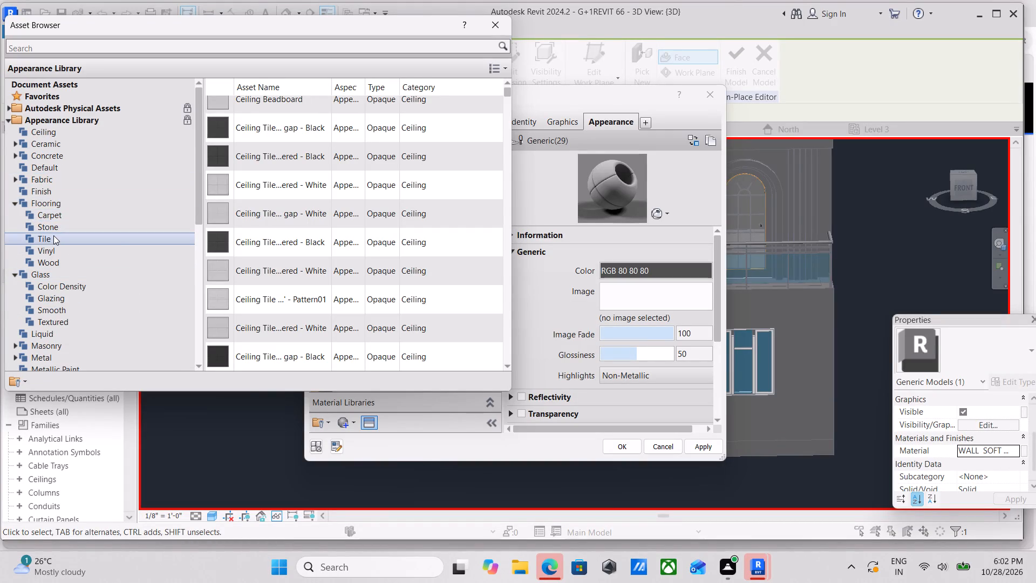
{"action": "scroll", "coordinate": [54, 235], "scroll_direction": "down", "scroll_amount": 1}
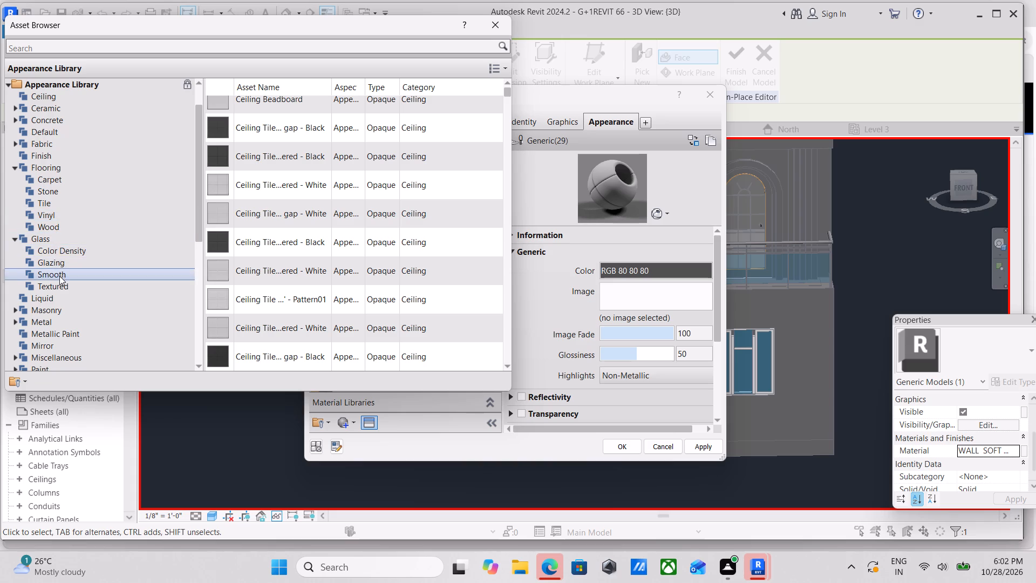
{"action": "scroll", "coordinate": [59, 276], "scroll_direction": "down", "scroll_amount": 3}
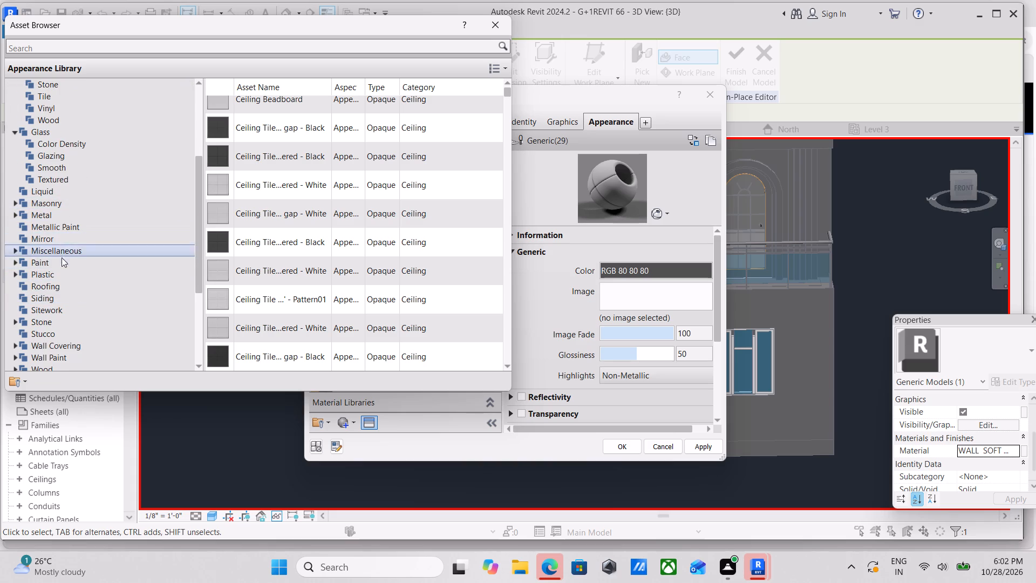
{"action": "scroll", "coordinate": [60, 272], "scroll_direction": "down", "scroll_amount": 1}
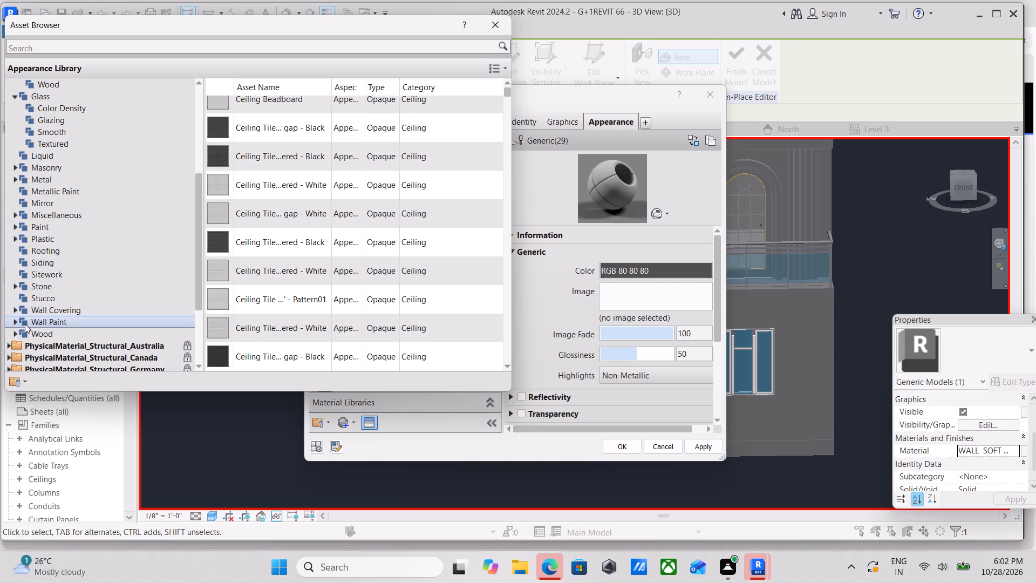
{"action": "left_click", "coordinate": [15, 307]}
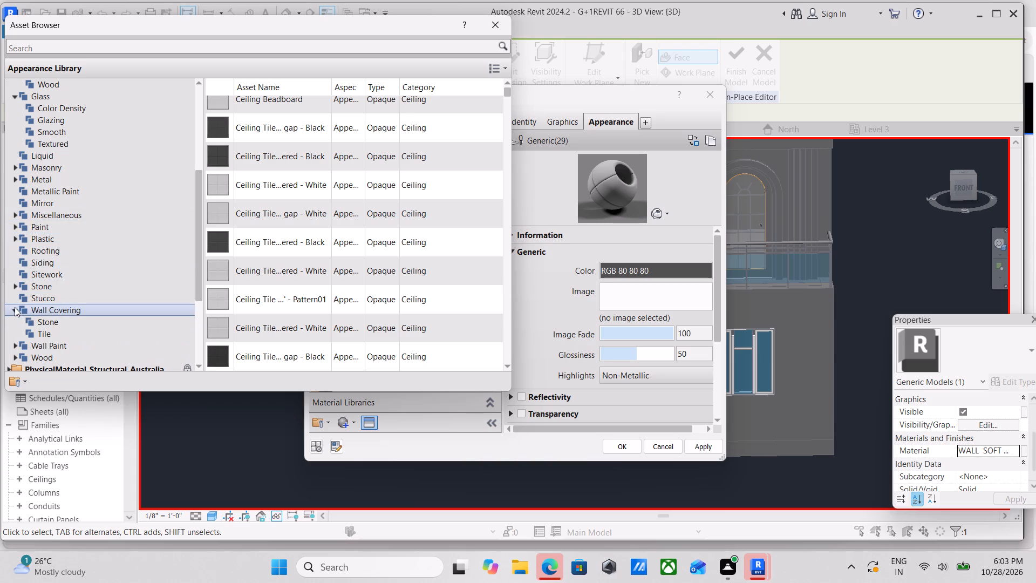
{"action": "left_click", "coordinate": [39, 323]}
{"action": "double_click", "coordinate": [257, 131]}
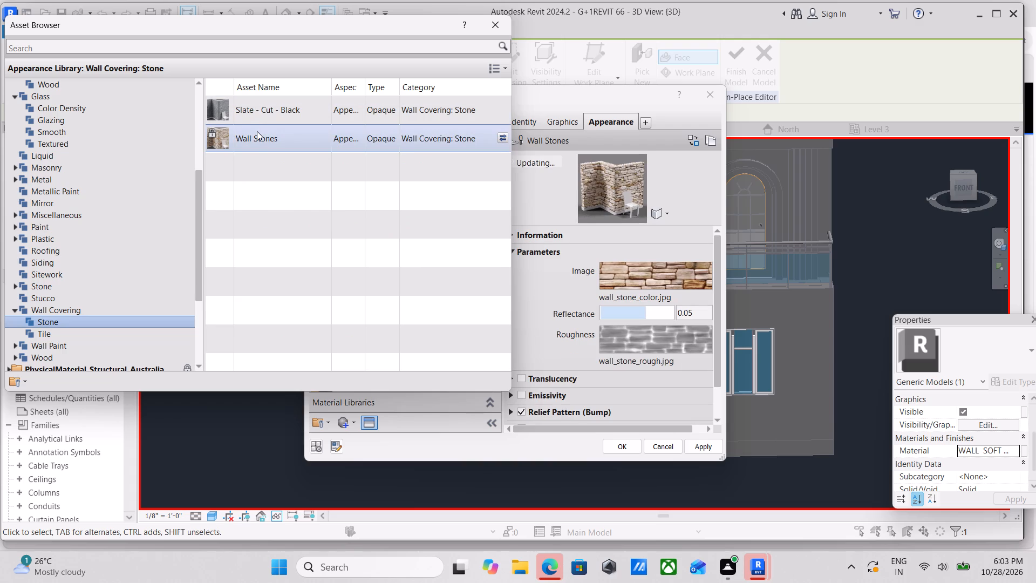
{"action": "double_click", "coordinate": [257, 108]}
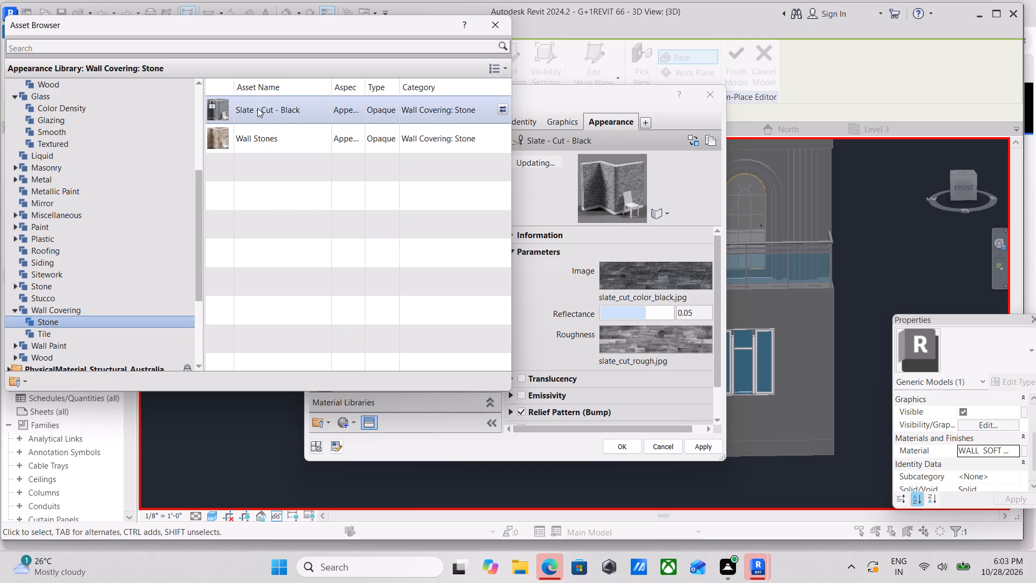
{"action": "double_click", "coordinate": [265, 135]}
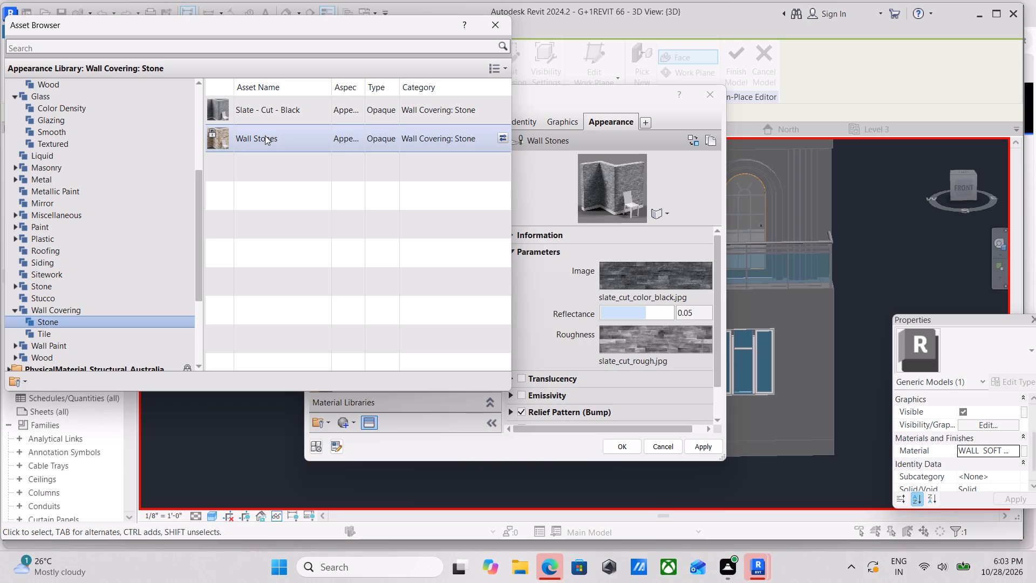
{"action": "left_click", "coordinate": [701, 440]}
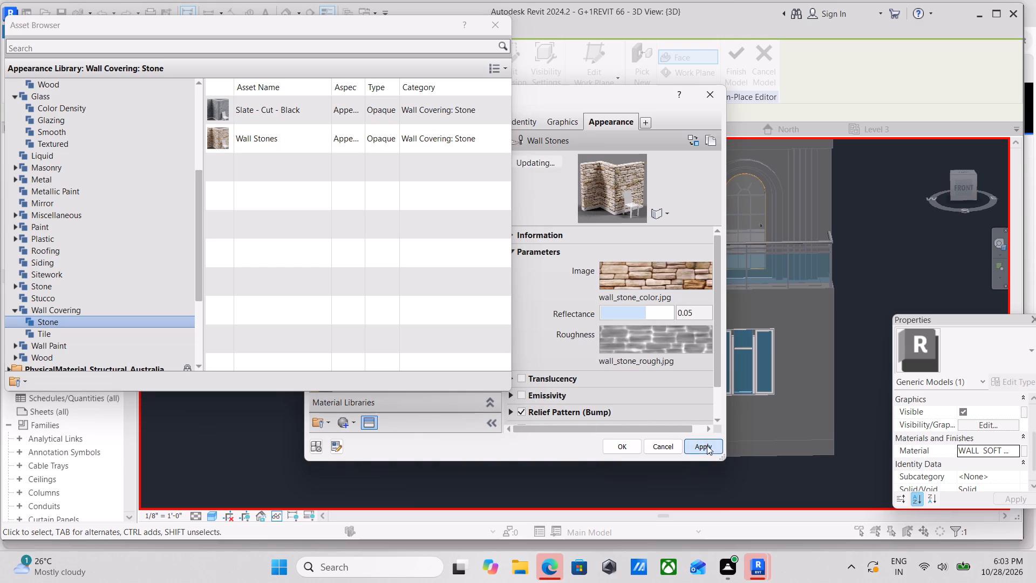
Assign CLADDING WALL MATERIAL to the vertical strip's extrusion and finish the in-place model.
{"action": "left_click", "coordinate": [624, 446]}
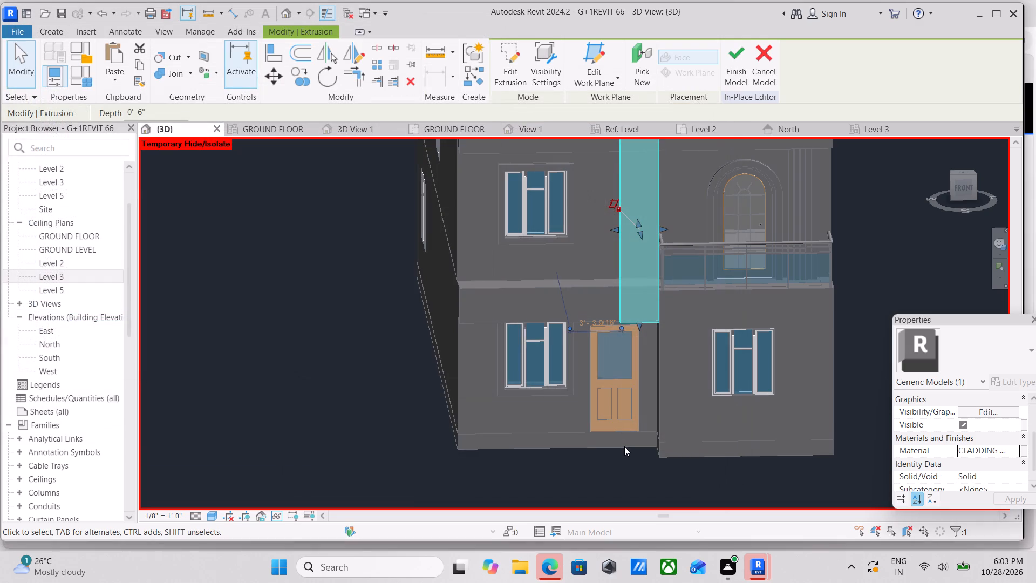
{"action": "middle_click_drag", "start_coordinate": [660, 314], "coordinate": [508, 382]}
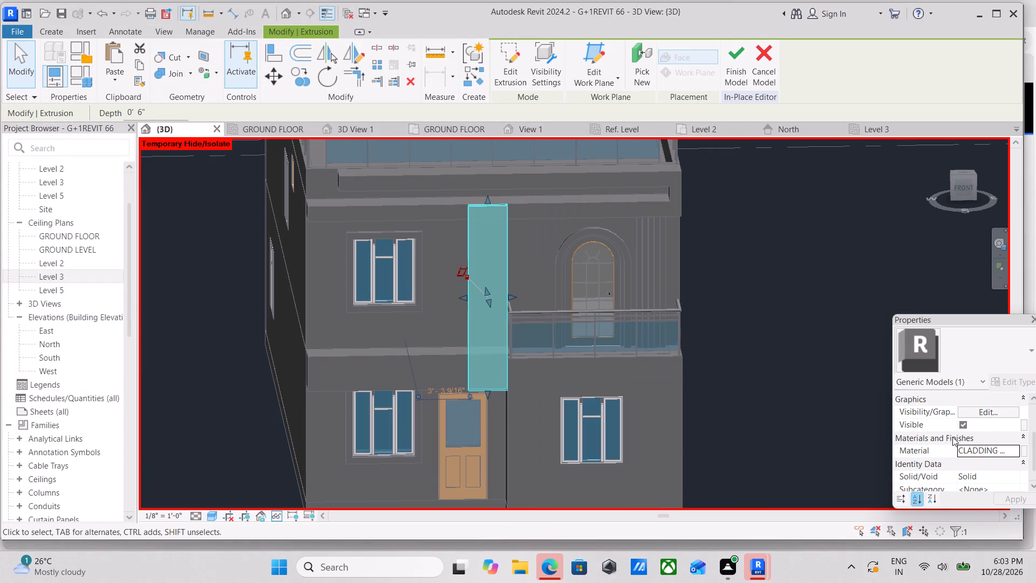
{"action": "left_click", "coordinate": [733, 59]}
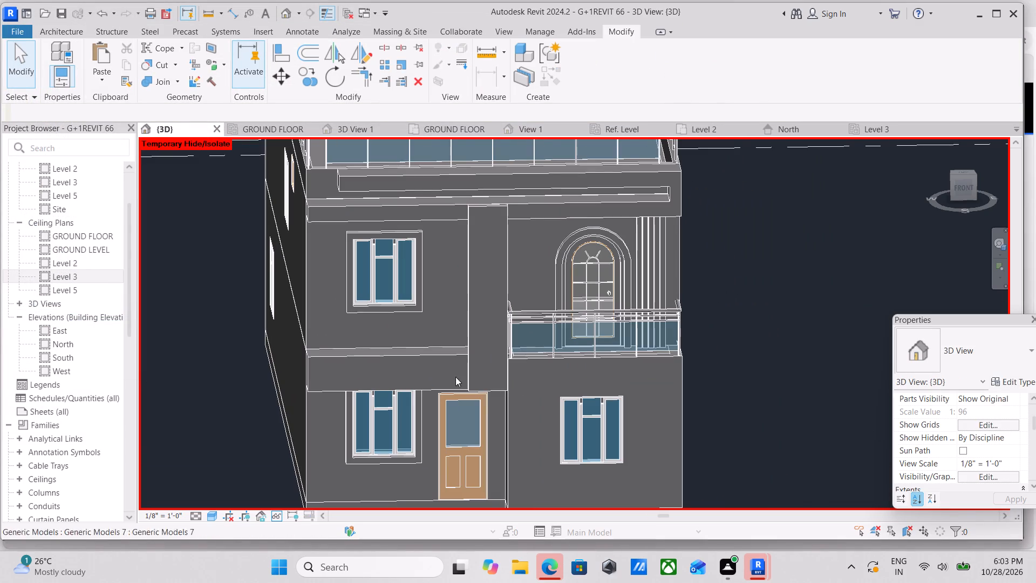
Switch the 3D view to a realistic visual style that displays the facade's material textures.
{"action": "middle_click_drag", "start_coordinate": [455, 377], "coordinate": [472, 342]}
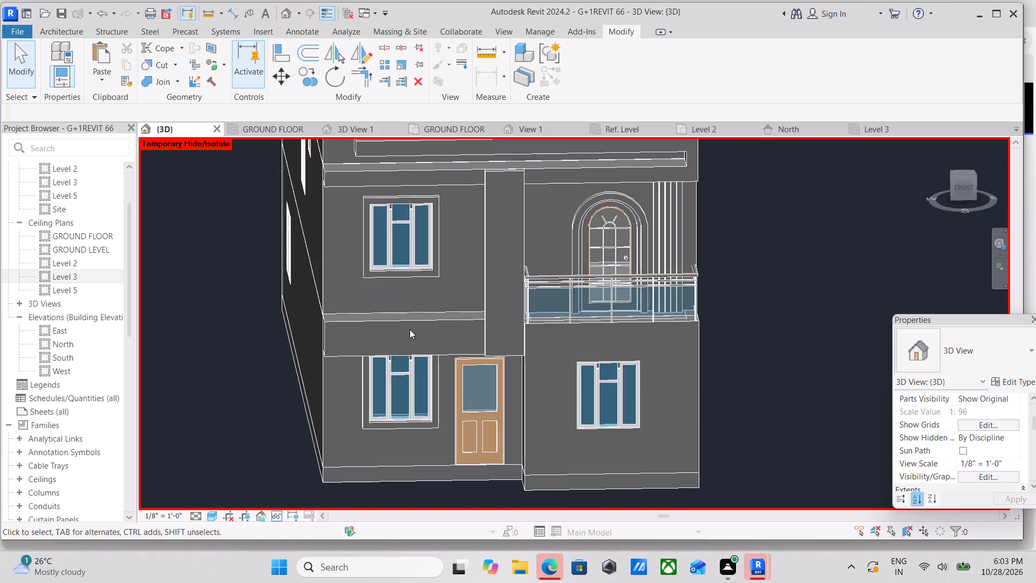
{"action": "scroll", "coordinate": [464, 340], "scroll_direction": "down", "scroll_amount": 1}
{"action": "middle_click_drag", "start_coordinate": [446, 339], "coordinate": [508, 342]}
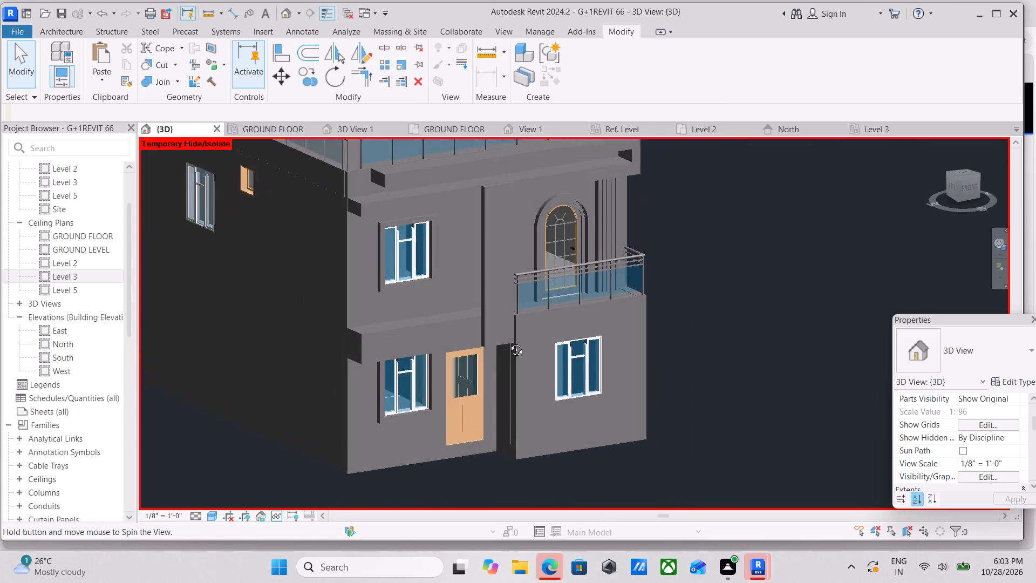
{"action": "middle_click_drag", "start_coordinate": [508, 342], "coordinate": [554, 335]}
{"action": "middle_click_drag", "start_coordinate": [537, 336], "coordinate": [482, 363], "text": "shift"}
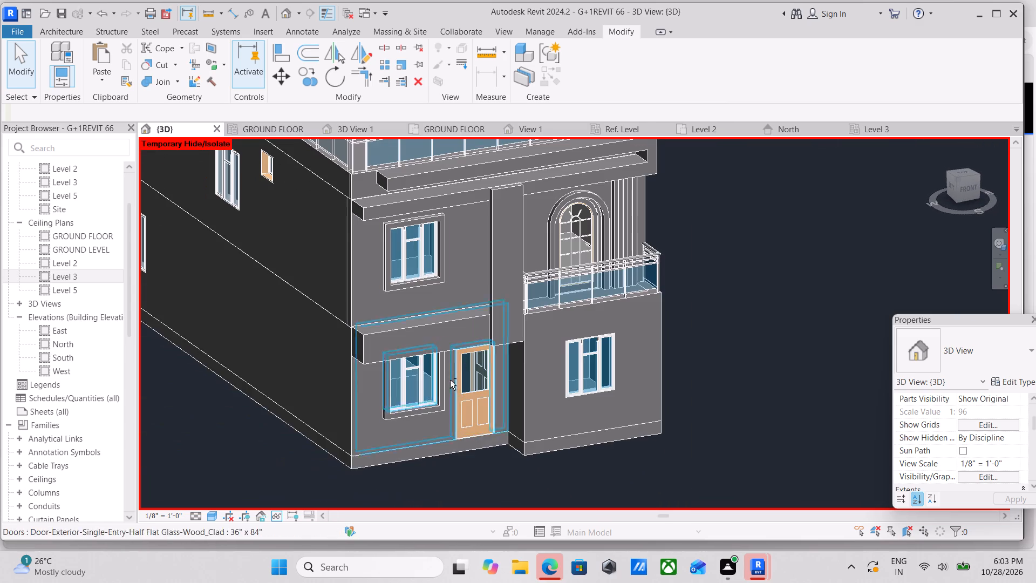
{"action": "left_click", "coordinate": [208, 509]}
{"action": "left_click", "coordinate": [218, 511]}
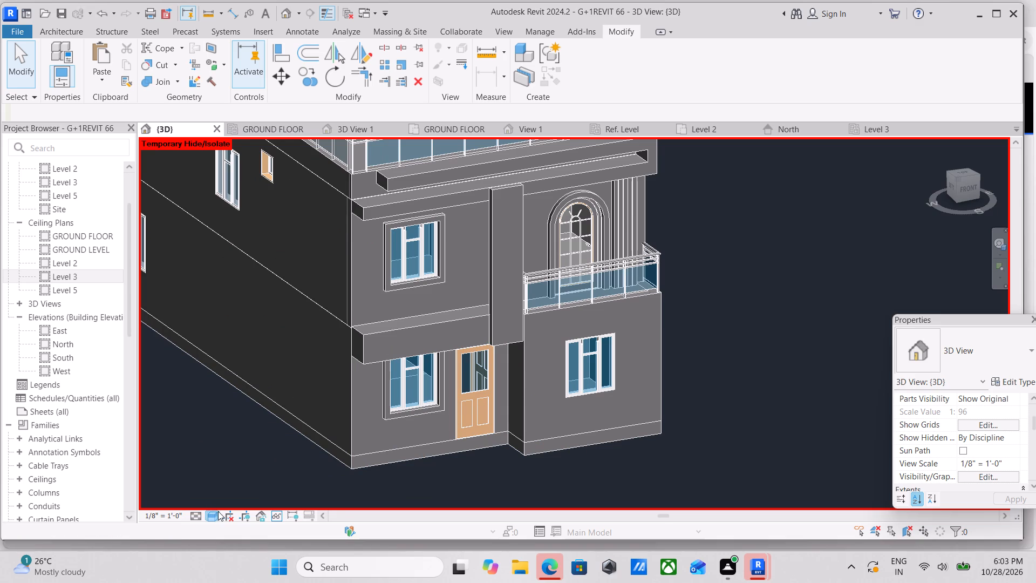
{"action": "left_click", "coordinate": [227, 502]}
Examine the stone cladding on the vertical strip and the neighbouring balcony, arched door and wood slats from near and far.
{"action": "scroll", "coordinate": [493, 333], "scroll_direction": "up", "scroll_amount": 1}
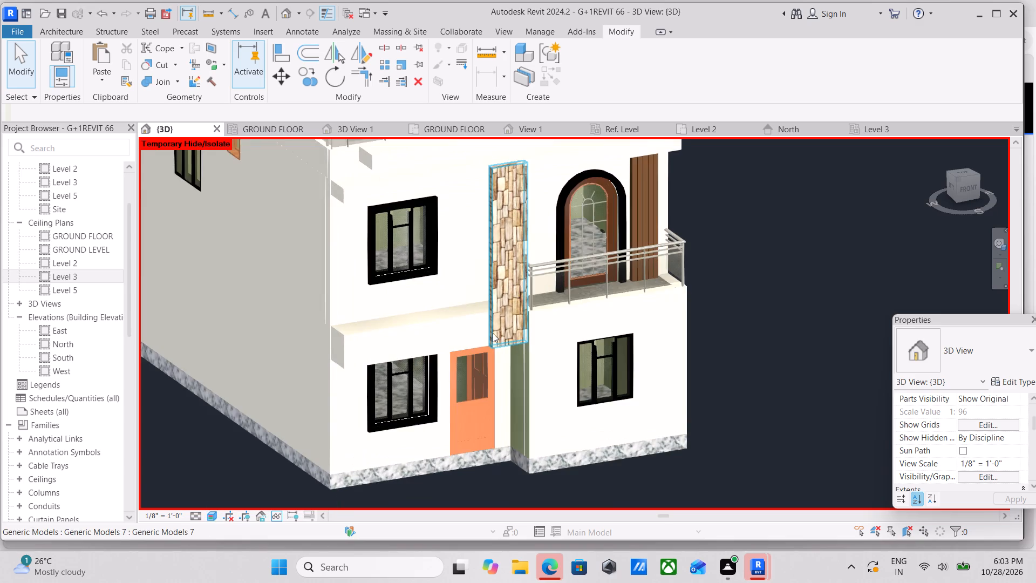
{"action": "middle_click_drag", "start_coordinate": [493, 333], "coordinate": [409, 404]}
{"action": "scroll", "coordinate": [425, 301], "scroll_direction": "up", "scroll_amount": 6}
{"action": "scroll", "coordinate": [378, 348], "scroll_direction": "up", "scroll_amount": 1}
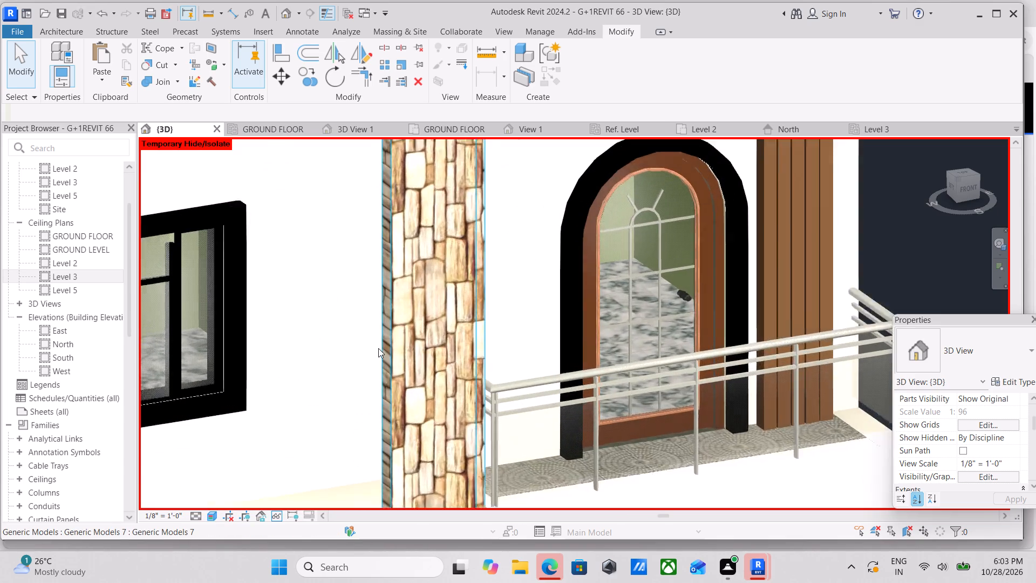
{"action": "scroll", "coordinate": [378, 348], "scroll_direction": "up", "scroll_amount": 2}
{"action": "scroll", "coordinate": [393, 341], "scroll_direction": "down", "scroll_amount": 13}
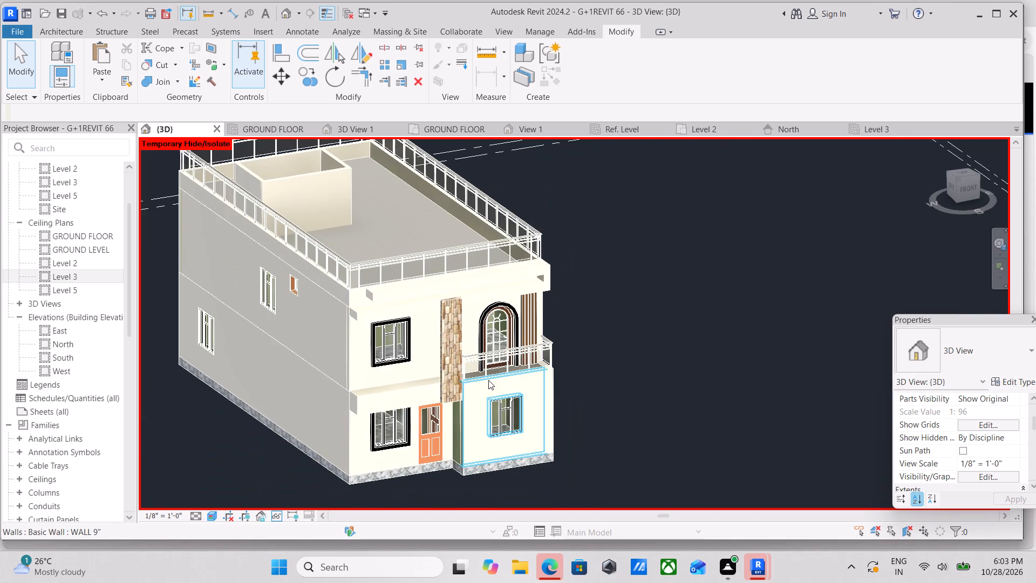
{"action": "middle_click_drag", "start_coordinate": [495, 376], "coordinate": [419, 402], "text": "shift"}
{"action": "scroll", "coordinate": [422, 396], "scroll_direction": "up", "scroll_amount": 6}
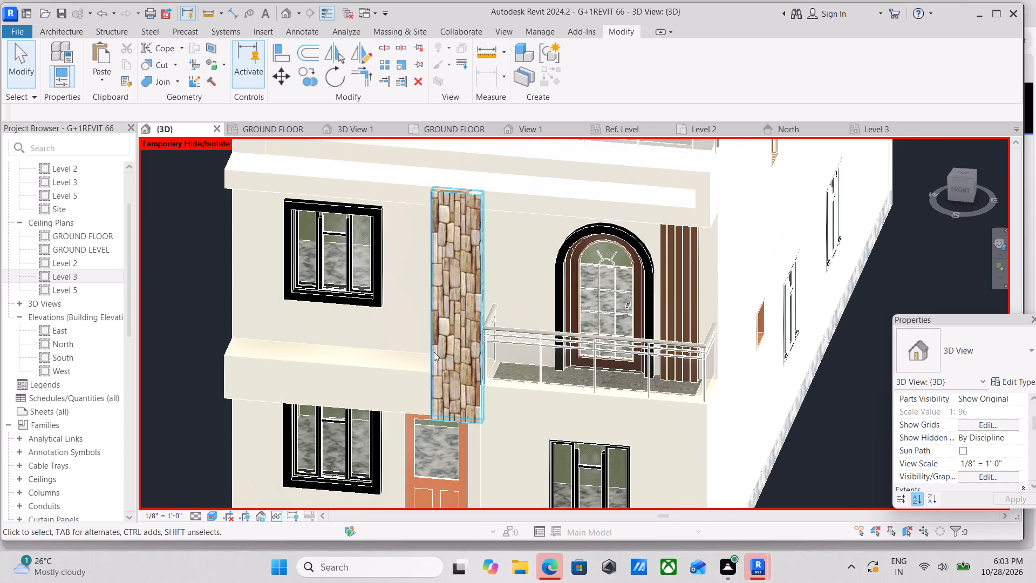
{"action": "scroll", "coordinate": [427, 352], "scroll_direction": "down", "scroll_amount": 2}
{"action": "middle_click_drag", "start_coordinate": [421, 353], "coordinate": [394, 370]}
{"action": "scroll", "coordinate": [632, 303], "scroll_direction": "up", "scroll_amount": 11}
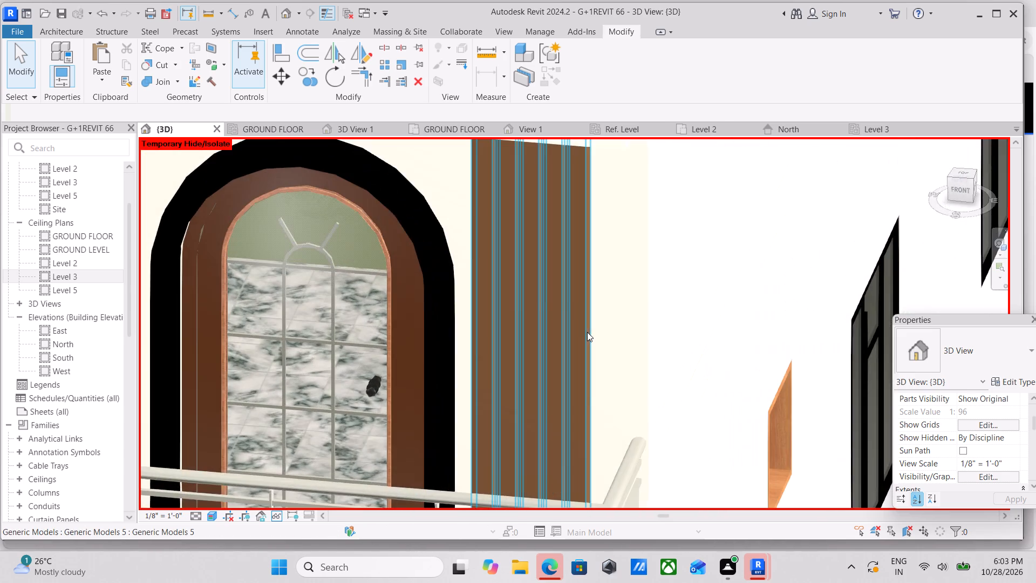
{"action": "scroll", "coordinate": [168, 301], "scroll_direction": "down", "scroll_amount": 5}
{"action": "middle_click_drag", "start_coordinate": [133, 316], "coordinate": [317, 273]}
{"action": "scroll", "coordinate": [205, 292], "scroll_direction": "down", "scroll_amount": 1}
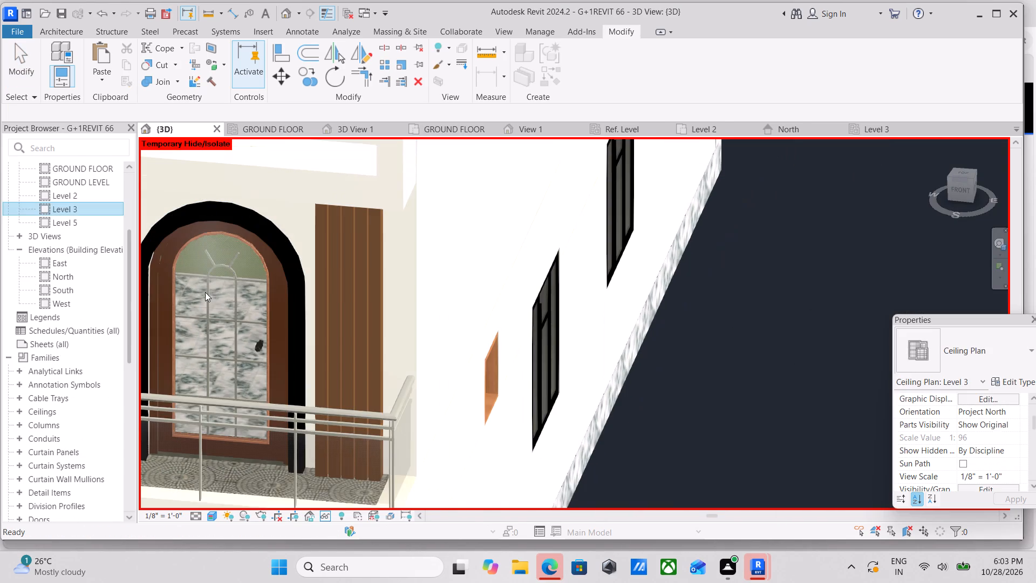
{"action": "middle_click_drag", "start_coordinate": [205, 292], "coordinate": [472, 260]}
{"action": "scroll", "coordinate": [308, 310], "scroll_direction": "down", "scroll_amount": 3}
{"action": "middle_click_drag", "start_coordinate": [309, 310], "coordinate": [567, 280]}
{"action": "scroll", "coordinate": [326, 287], "scroll_direction": "up", "scroll_amount": 3}
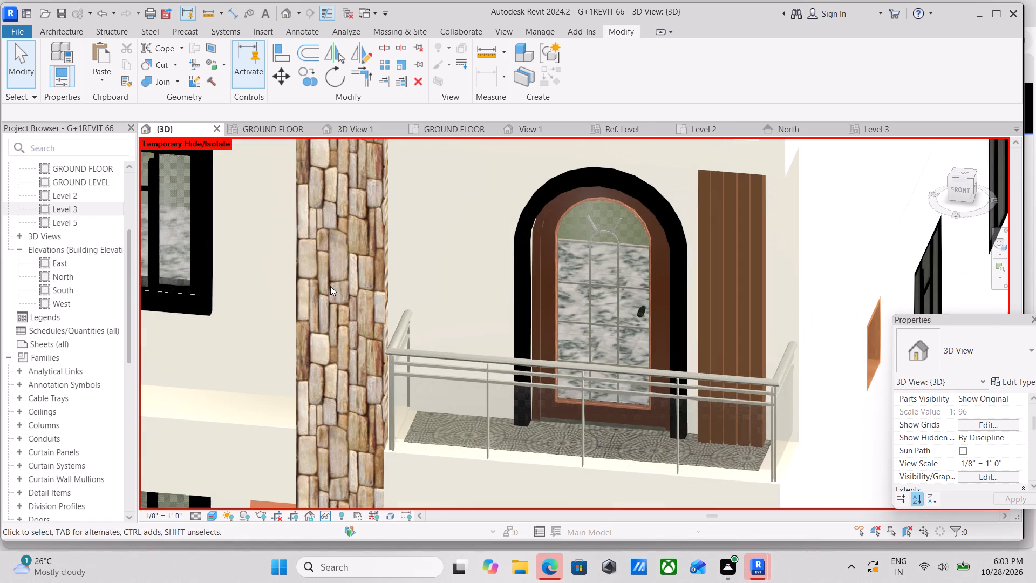
Reopen the stone-clad strip's in-place model for editing and bring up the material choices for its extrusion.
{"action": "left_click", "coordinate": [381, 297]}
{"action": "scroll", "coordinate": [381, 297], "scroll_direction": "down", "scroll_amount": 4}
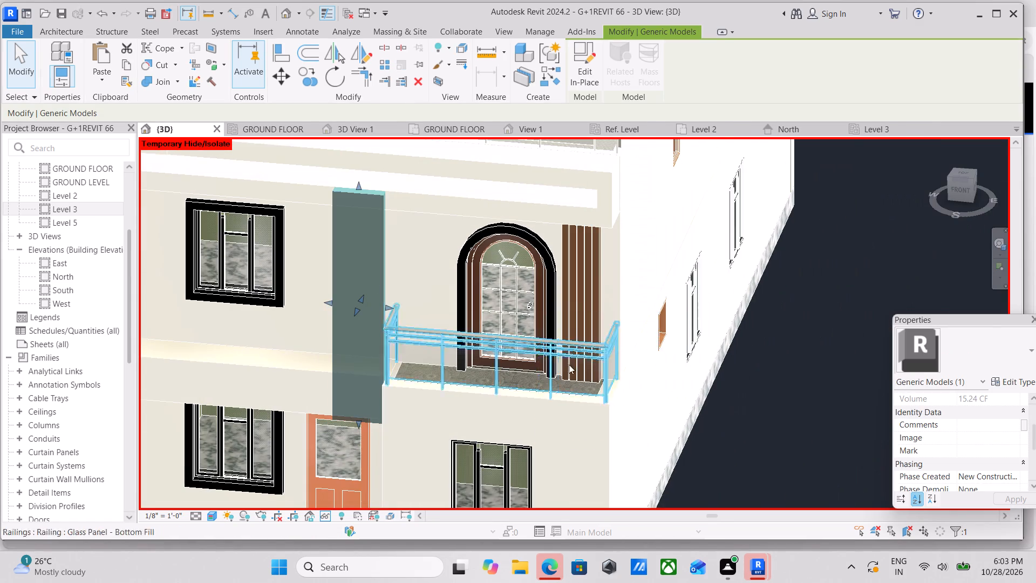
{"action": "scroll", "coordinate": [378, 304], "scroll_direction": "down", "scroll_amount": 4}
{"action": "scroll", "coordinate": [523, 321], "scroll_direction": "down", "scroll_amount": 3}
{"action": "middle_click_drag", "start_coordinate": [523, 321], "coordinate": [350, 349]}
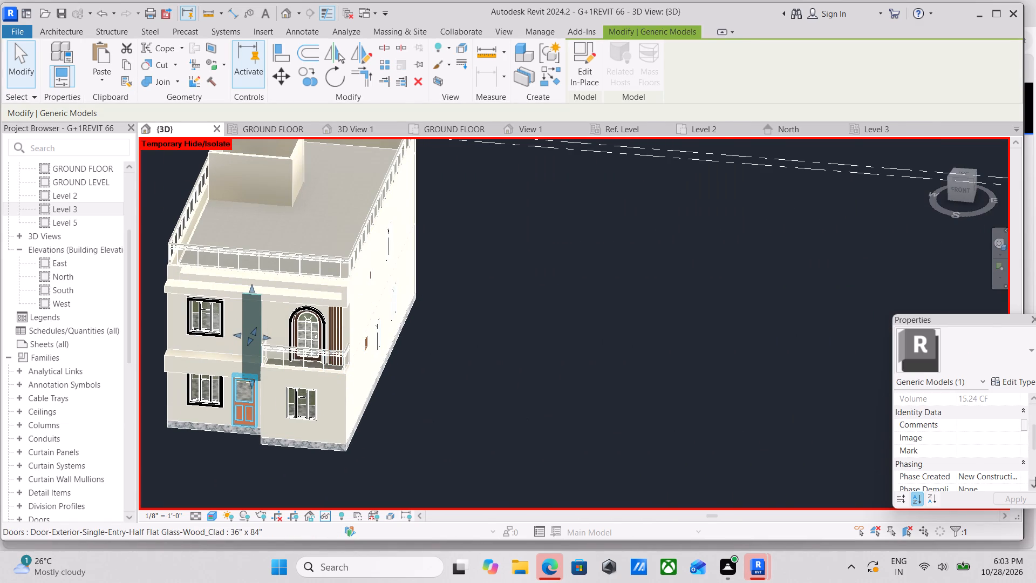
{"action": "scroll", "coordinate": [985, 420], "scroll_direction": "down", "scroll_amount": 3}
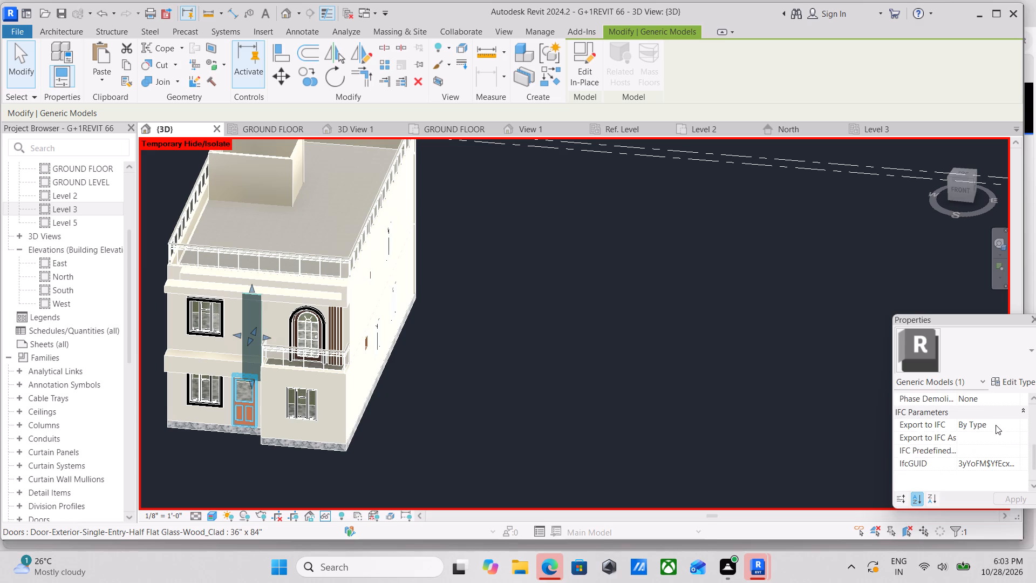
{"action": "scroll", "coordinate": [994, 427], "scroll_direction": "up", "scroll_amount": 4}
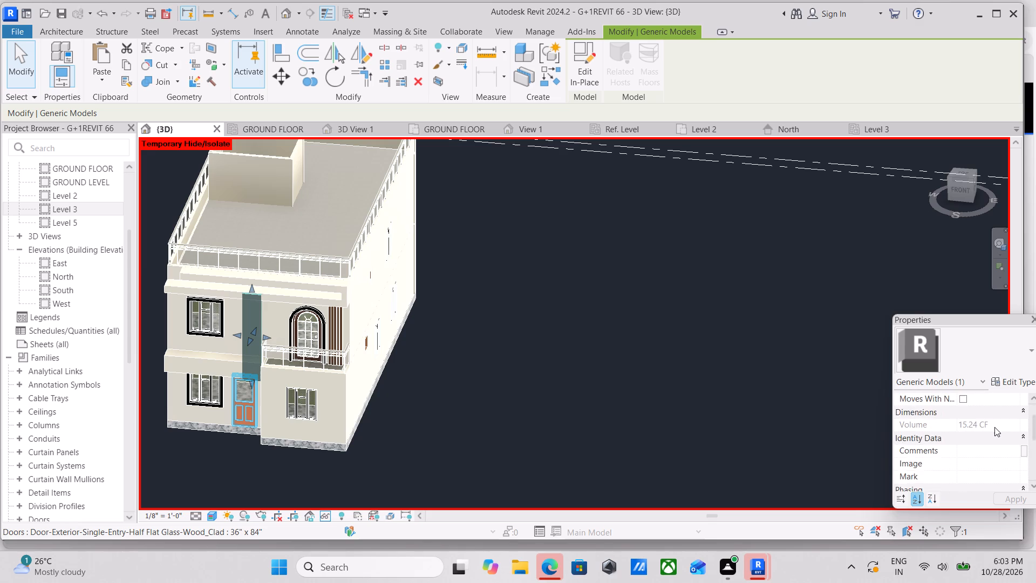
{"action": "scroll", "coordinate": [994, 427], "scroll_direction": "up", "scroll_amount": 4}
{"action": "scroll", "coordinate": [994, 427], "scroll_direction": "down", "scroll_amount": 3}
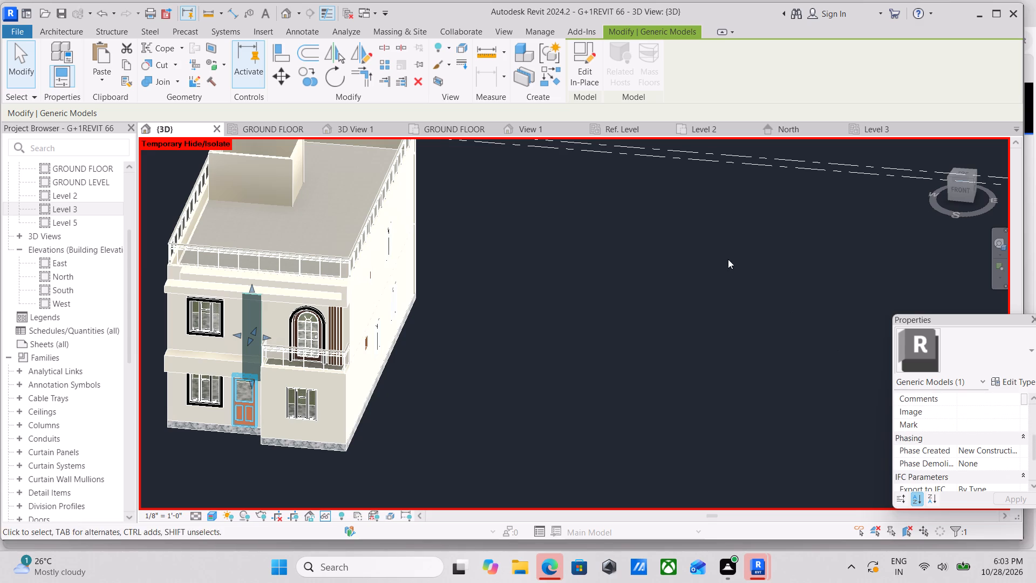
{"action": "left_click", "coordinate": [584, 77]}
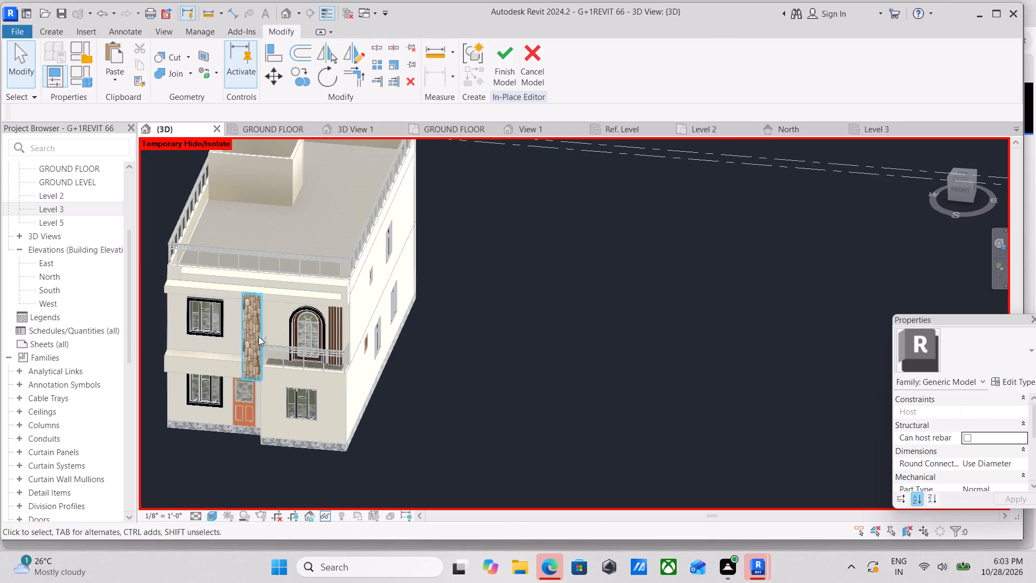
{"action": "left_click", "coordinate": [257, 333]}
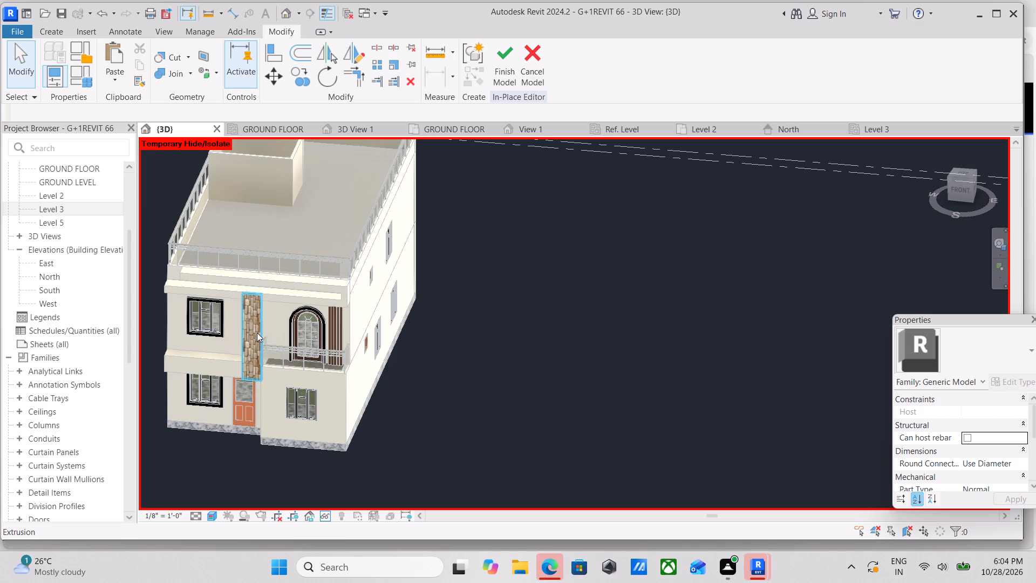
{"action": "scroll", "coordinate": [987, 450], "scroll_direction": "down", "scroll_amount": 2}
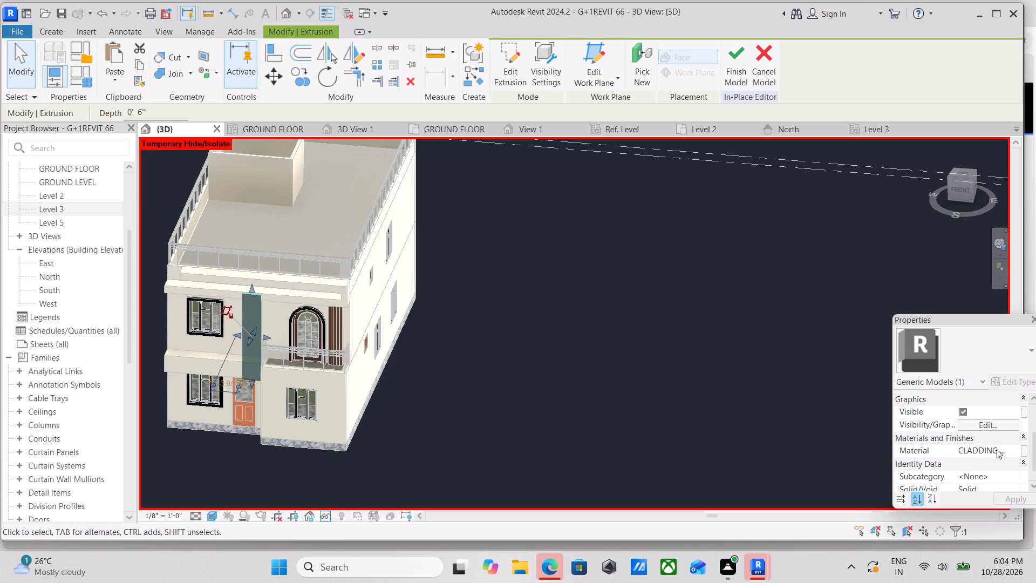
{"action": "left_click", "coordinate": [1005, 447]}
{"action": "left_click", "coordinate": [1013, 448]}
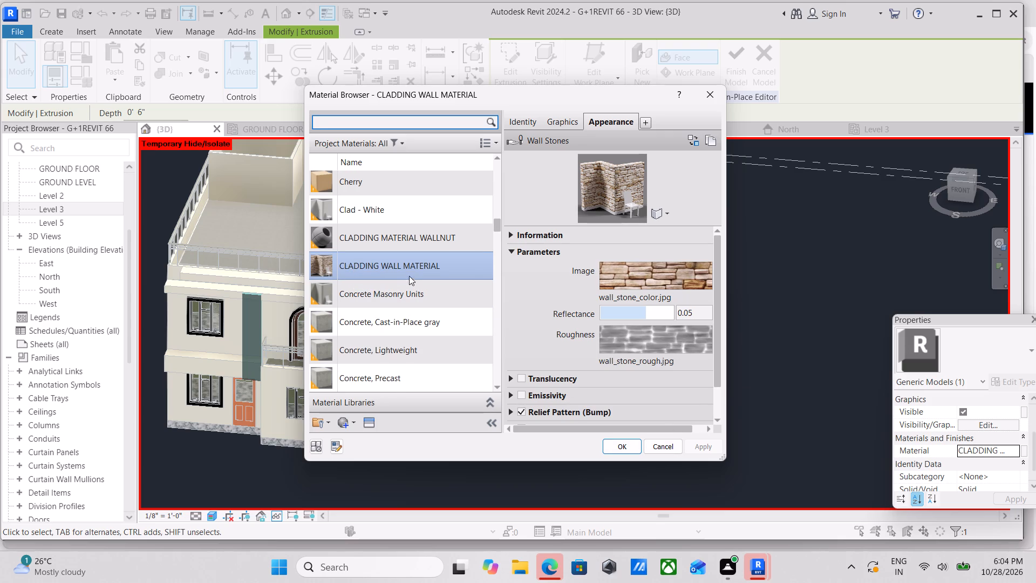
Open the appearance assets for CLADDING WALL MATERIAL and browse the Appearance Library to the Siding category.
{"action": "left_click", "coordinate": [374, 421]}
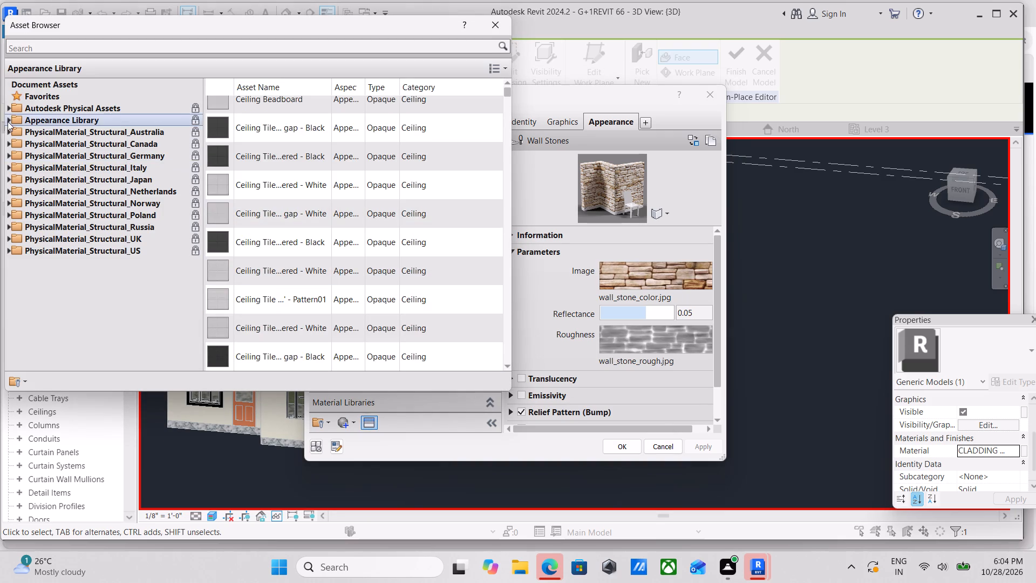
{"action": "left_click", "coordinate": [8, 121]}
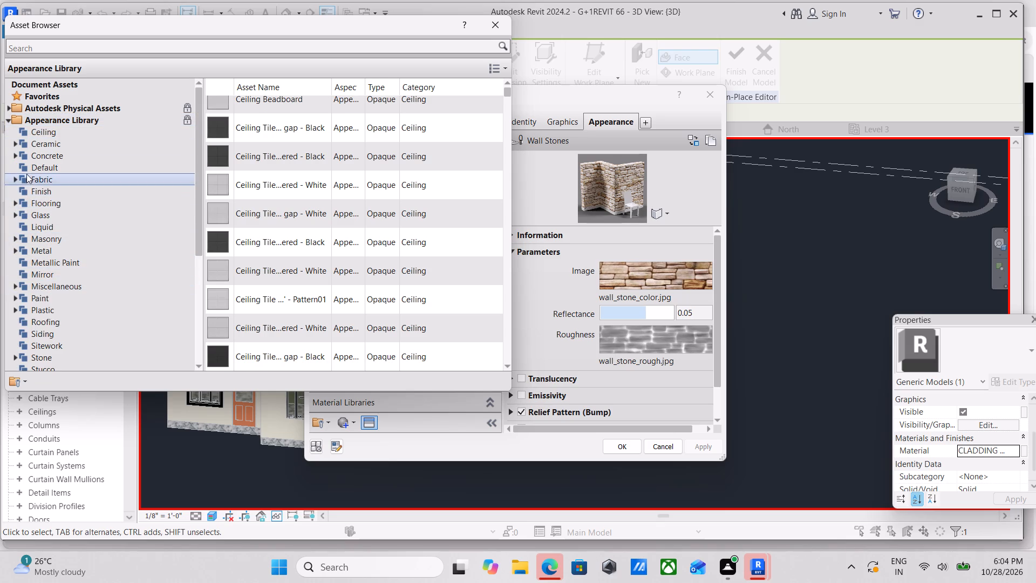
{"action": "scroll", "coordinate": [17, 277], "scroll_direction": "down", "scroll_amount": 2}
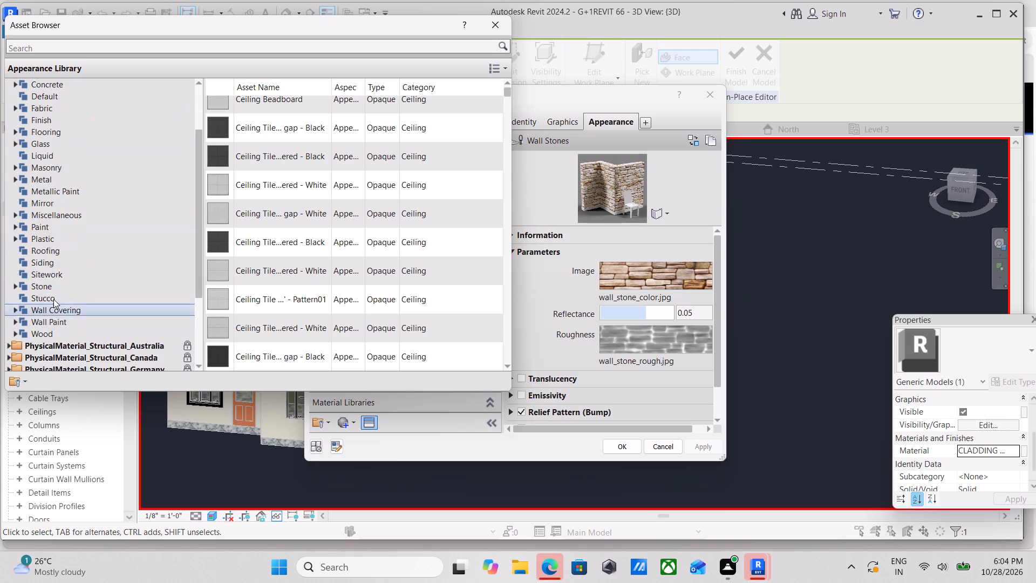
{"action": "left_click", "coordinate": [11, 238]}
{"action": "left_click", "coordinate": [14, 227]}
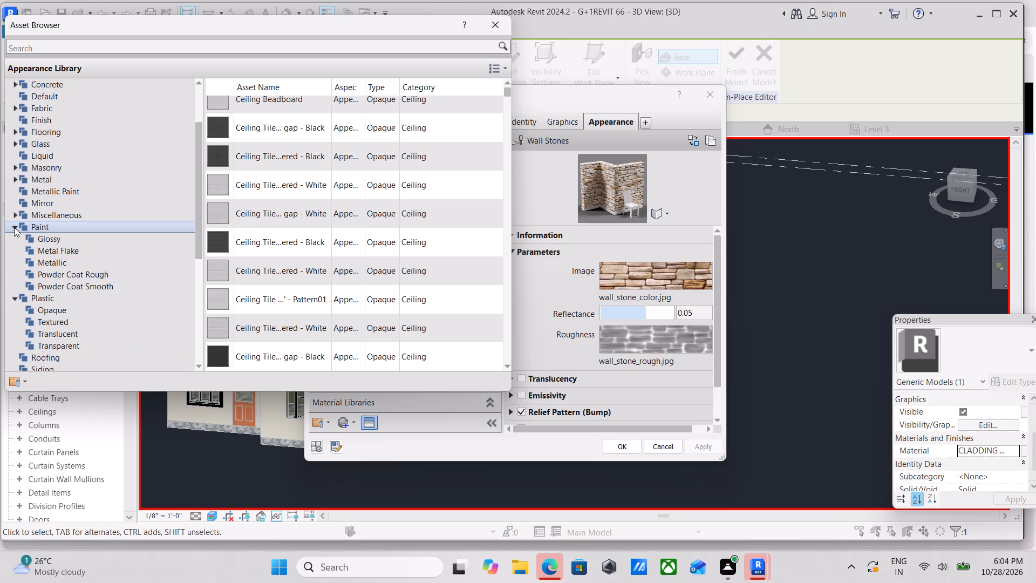
{"action": "left_click", "coordinate": [14, 295]}
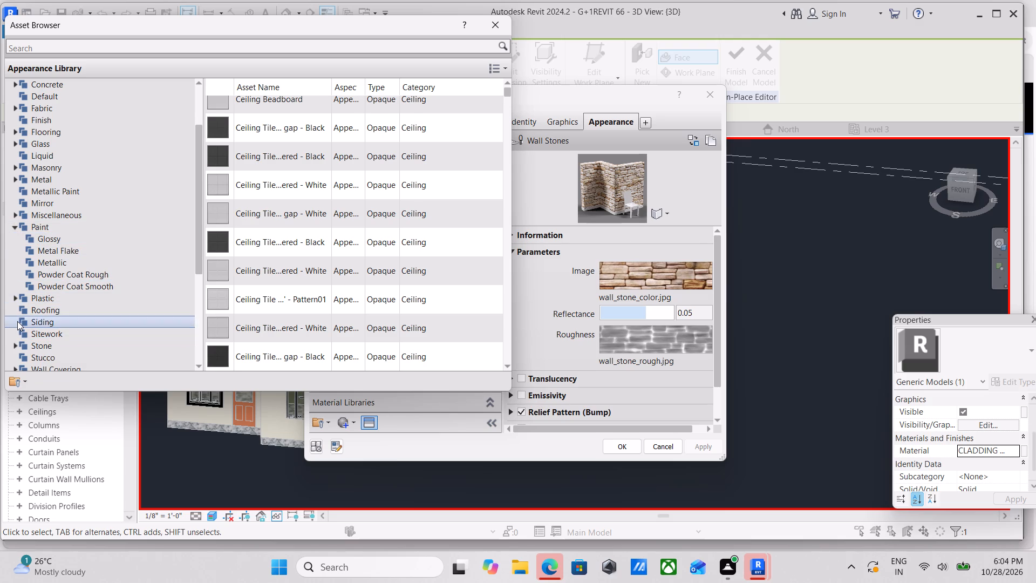
{"action": "left_click", "coordinate": [17, 321]}
{"action": "scroll", "coordinate": [320, 310], "scroll_direction": "down", "scroll_amount": 4}
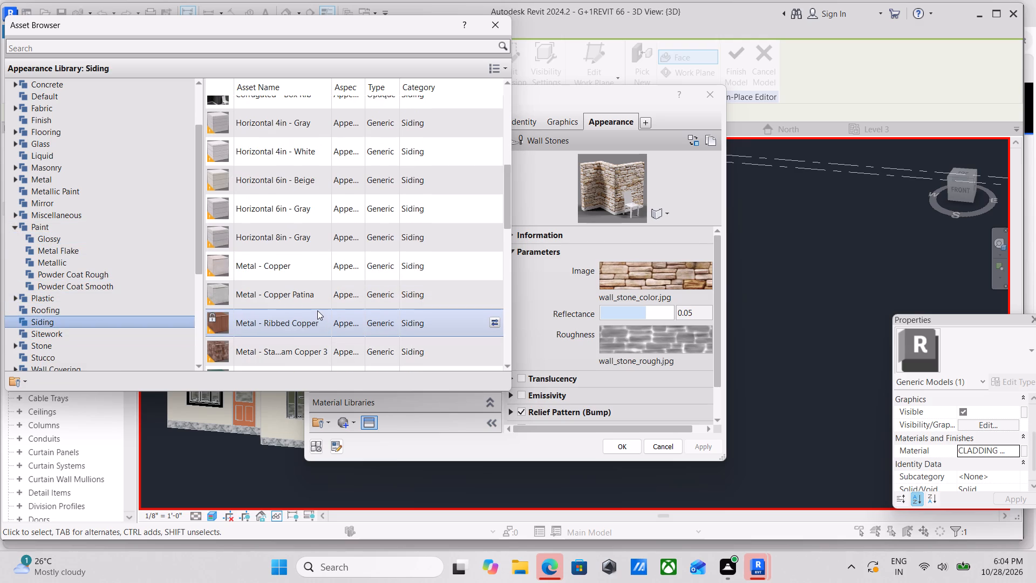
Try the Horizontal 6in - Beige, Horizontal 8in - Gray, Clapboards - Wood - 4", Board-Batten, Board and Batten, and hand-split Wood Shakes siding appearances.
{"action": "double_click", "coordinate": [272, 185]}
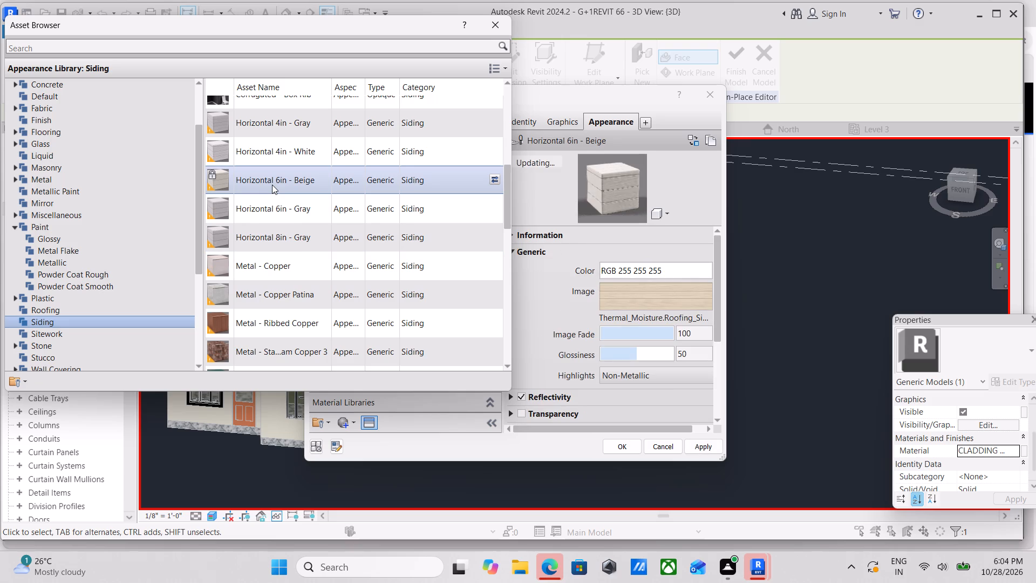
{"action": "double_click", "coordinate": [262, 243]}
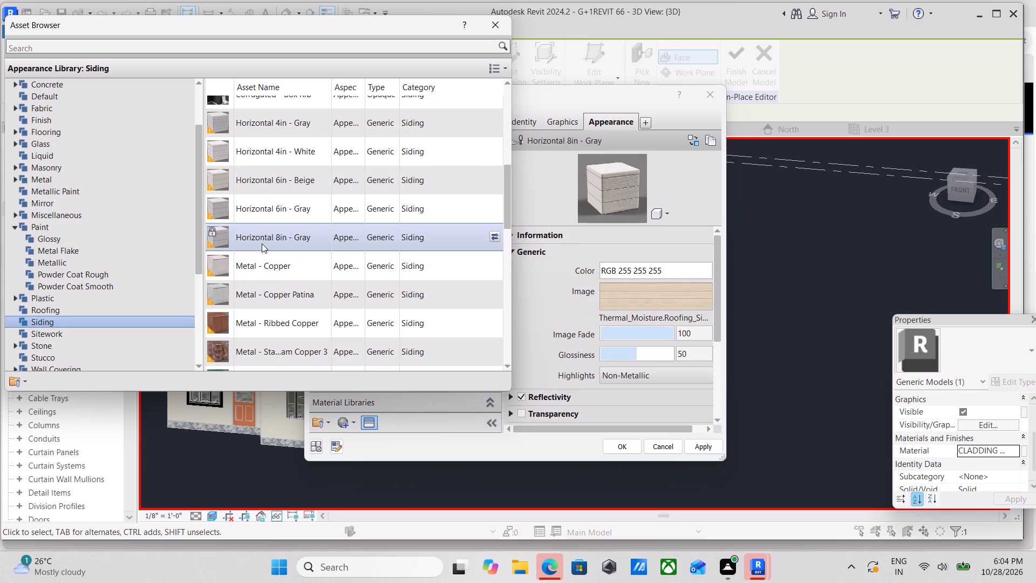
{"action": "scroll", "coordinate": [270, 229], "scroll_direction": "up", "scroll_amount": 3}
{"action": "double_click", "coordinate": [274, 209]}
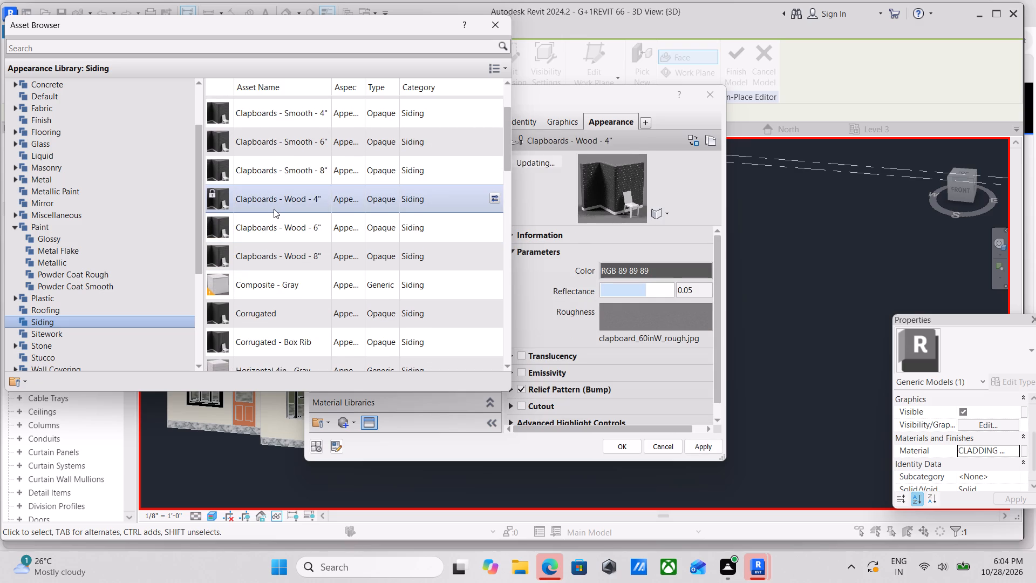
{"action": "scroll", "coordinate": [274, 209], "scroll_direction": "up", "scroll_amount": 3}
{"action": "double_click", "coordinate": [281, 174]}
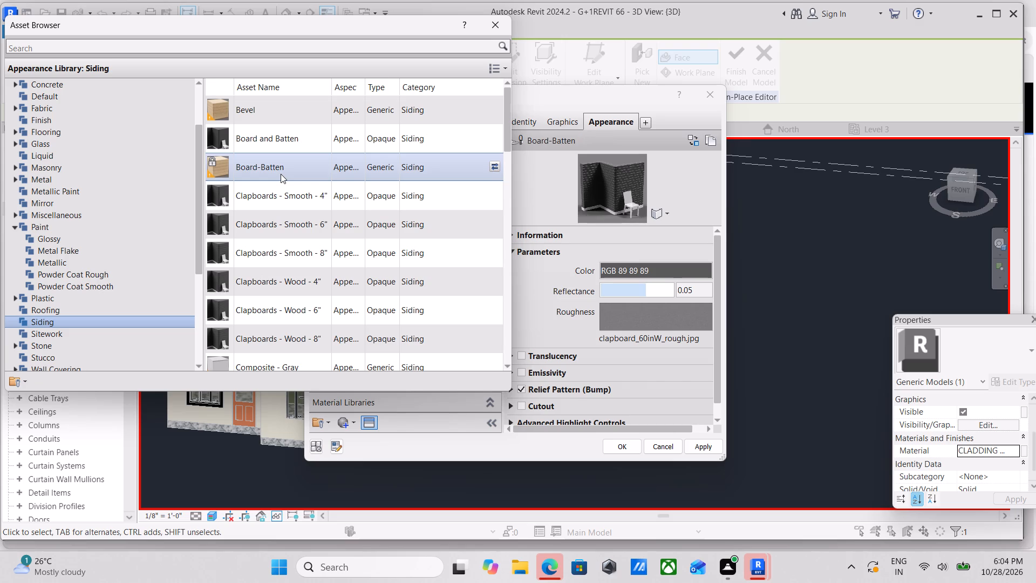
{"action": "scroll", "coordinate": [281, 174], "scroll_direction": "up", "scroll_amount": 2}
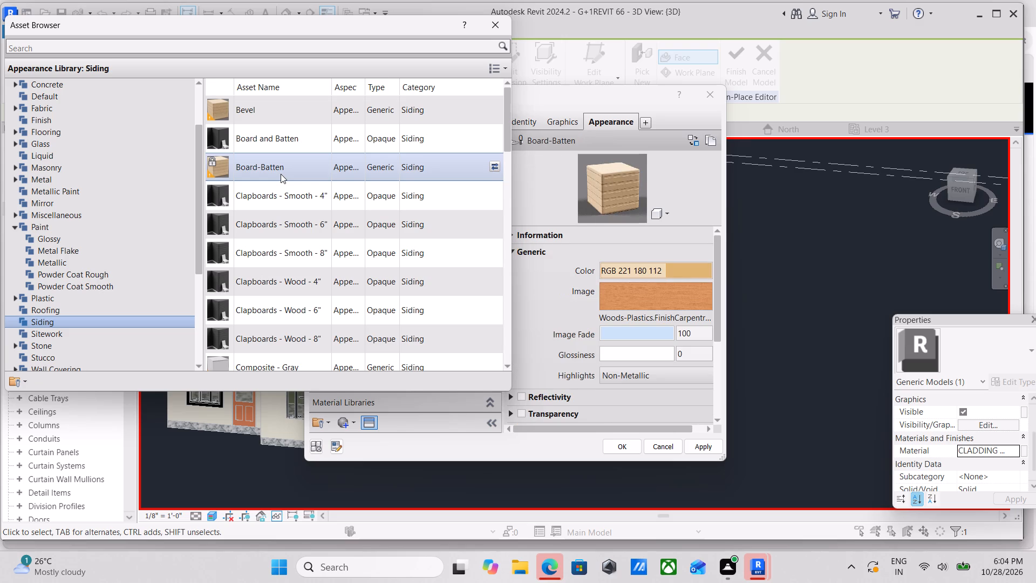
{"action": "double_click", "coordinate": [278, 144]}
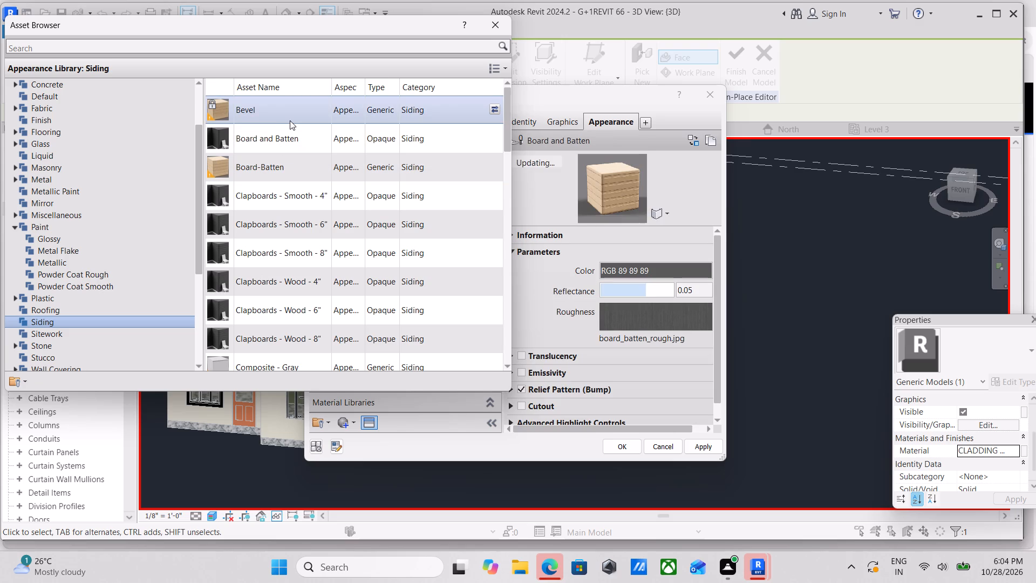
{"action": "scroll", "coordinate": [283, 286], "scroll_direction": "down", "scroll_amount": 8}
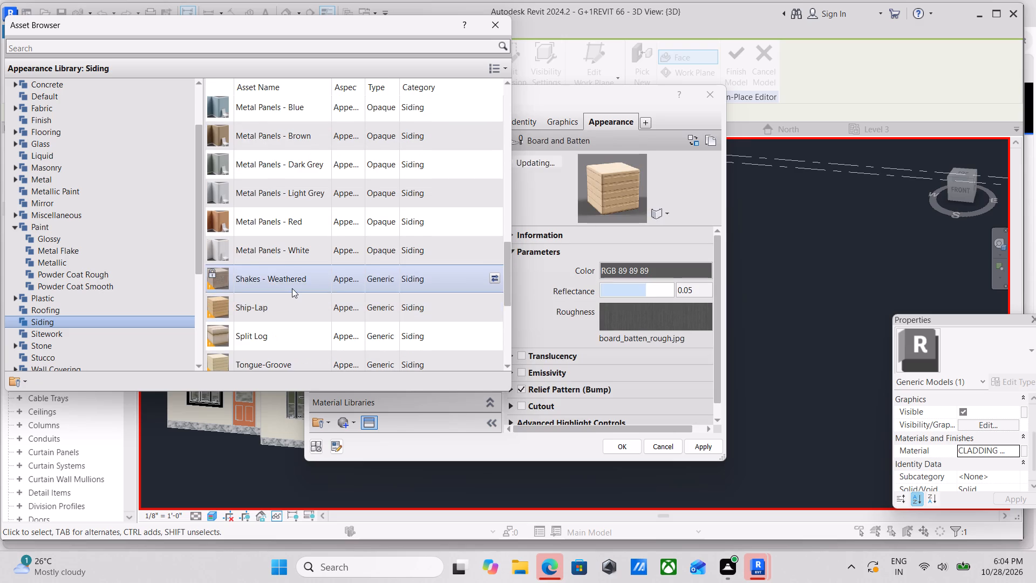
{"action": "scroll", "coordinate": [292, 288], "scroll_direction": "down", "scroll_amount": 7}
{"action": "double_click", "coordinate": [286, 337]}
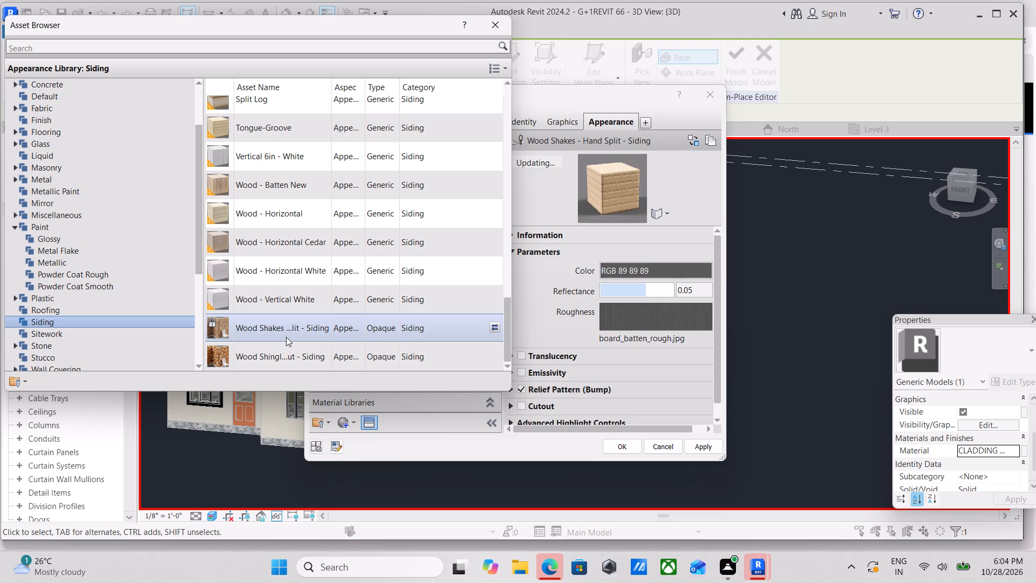
Replace the cladding material's appearance with Wood Shingles - Cut - Siding and leave the asset library.
{"action": "scroll", "coordinate": [286, 337], "scroll_direction": "down", "scroll_amount": 1}
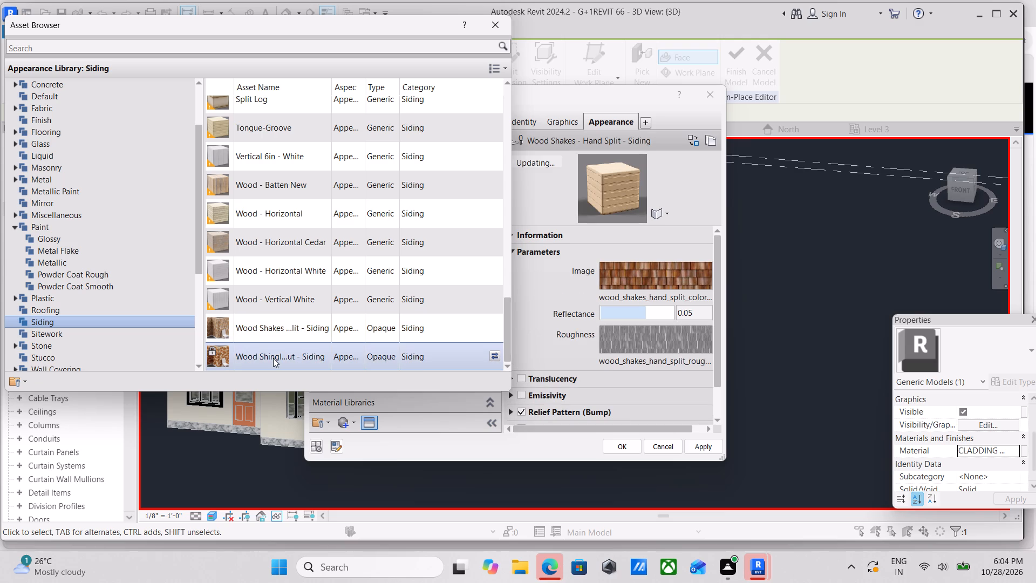
{"action": "double_click", "coordinate": [273, 357]}
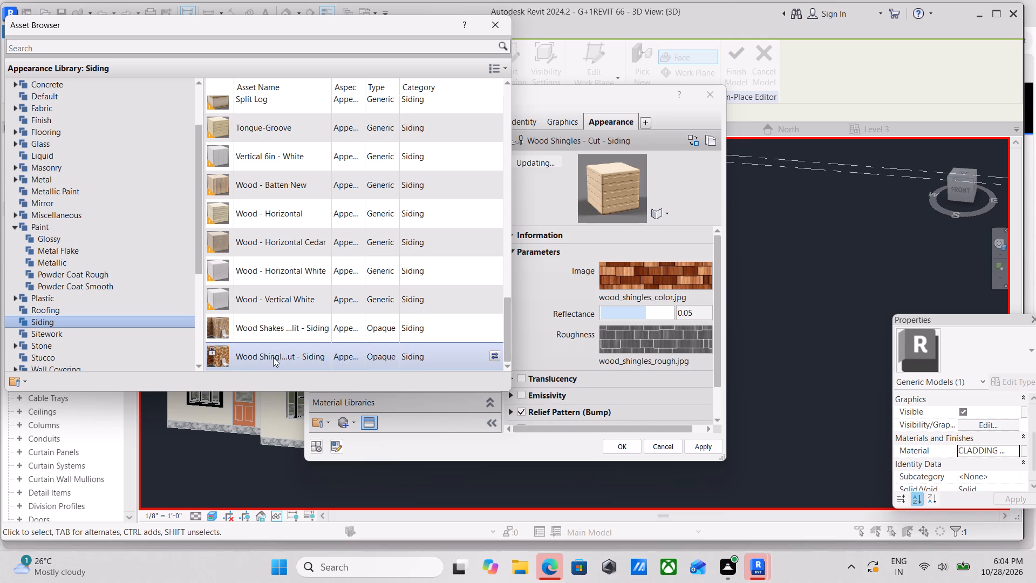
{"action": "left_click", "coordinate": [501, 23]}
Open the wood_shingles_color image in the Texture Editor and set its linked sample width and height to 5'-10".
{"action": "left_click", "coordinate": [663, 298]}
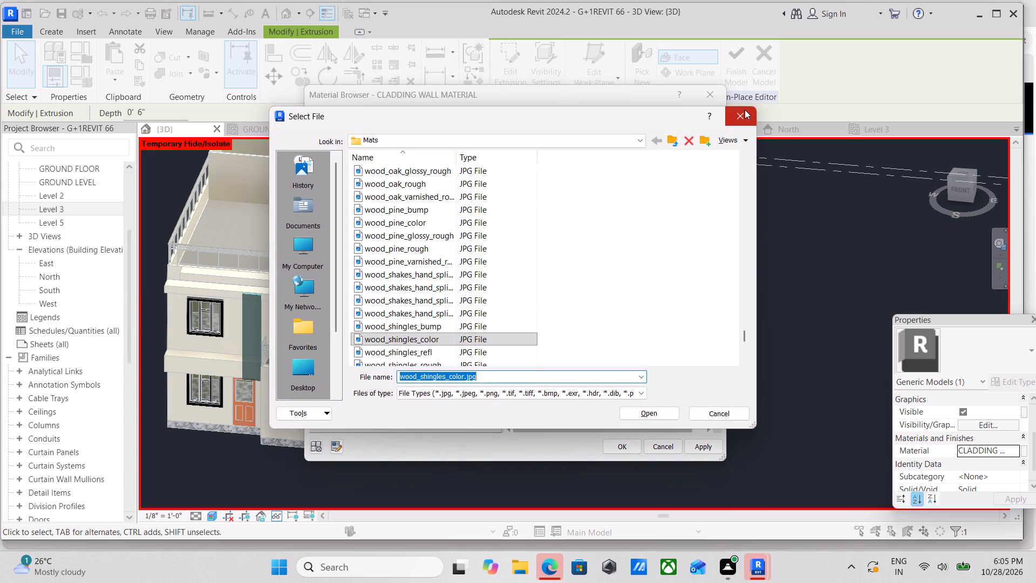
{"action": "left_click", "coordinate": [742, 116]}
{"action": "left_click", "coordinate": [631, 274]}
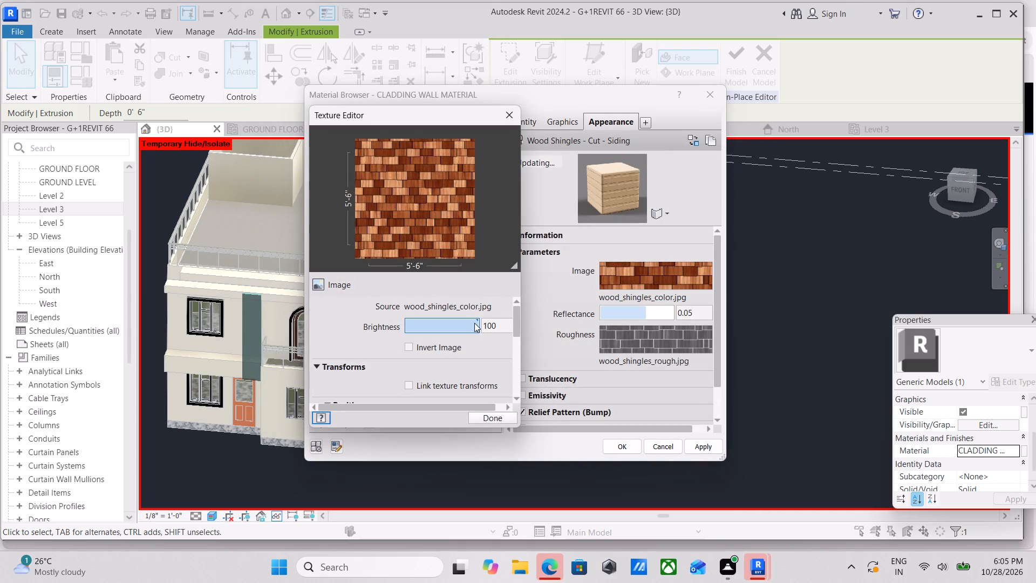
{"action": "scroll", "coordinate": [470, 375], "scroll_direction": "down", "scroll_amount": 4}
{"action": "scroll", "coordinate": [443, 340], "scroll_direction": "up", "scroll_amount": 2}
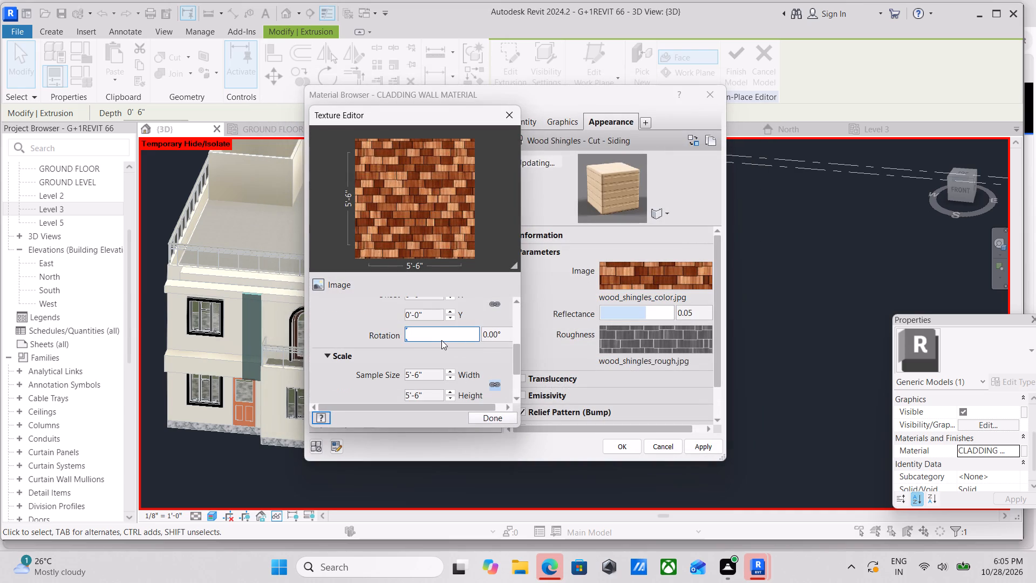
{"action": "scroll", "coordinate": [434, 340], "scroll_direction": "up", "scroll_amount": 2}
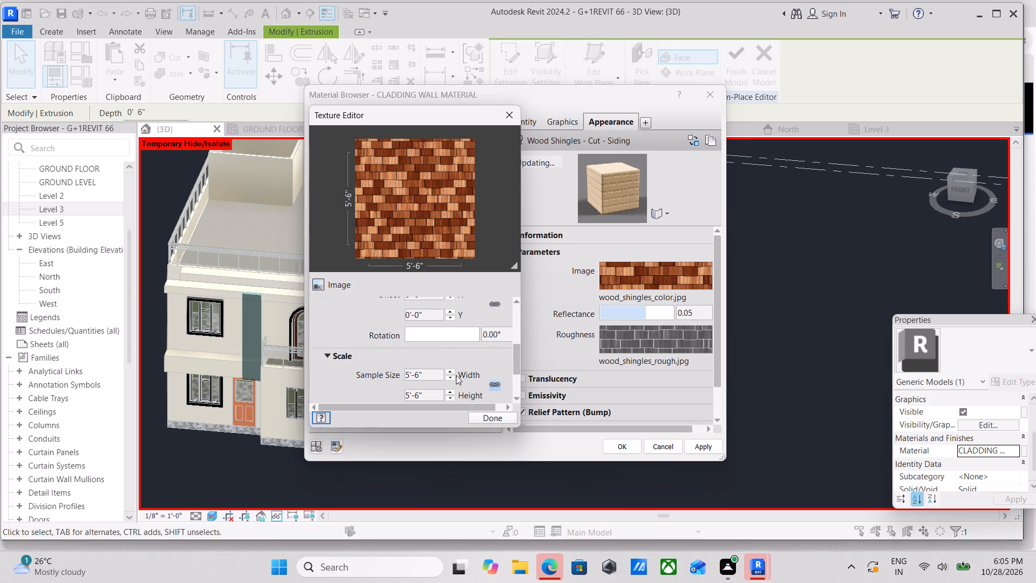
{"action": "triple_click", "coordinate": [449, 374]}
{"action": "left_click", "coordinate": [449, 374]}
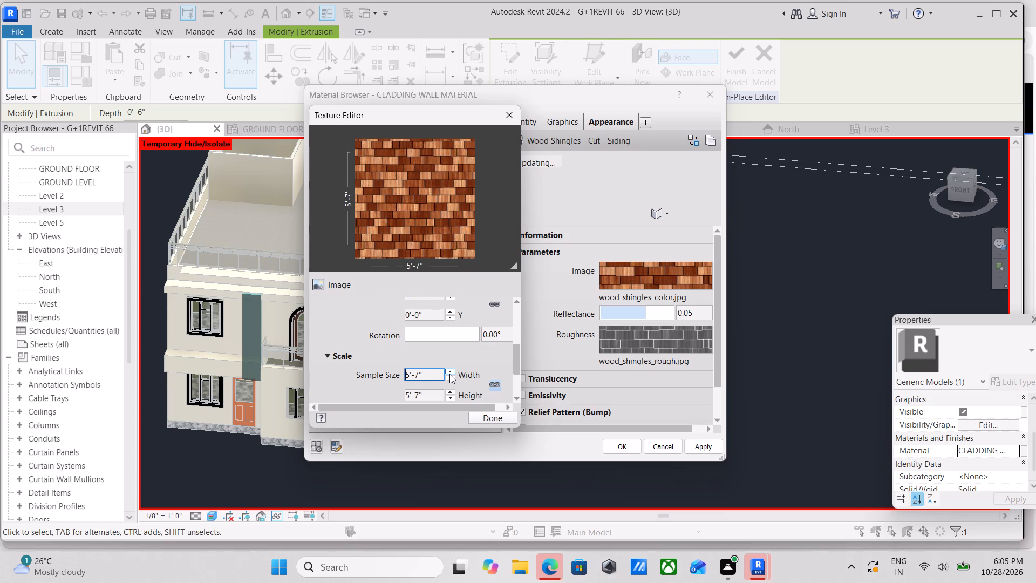
{"action": "triple_click", "coordinate": [449, 374]}
{"action": "left_click", "coordinate": [449, 374]}
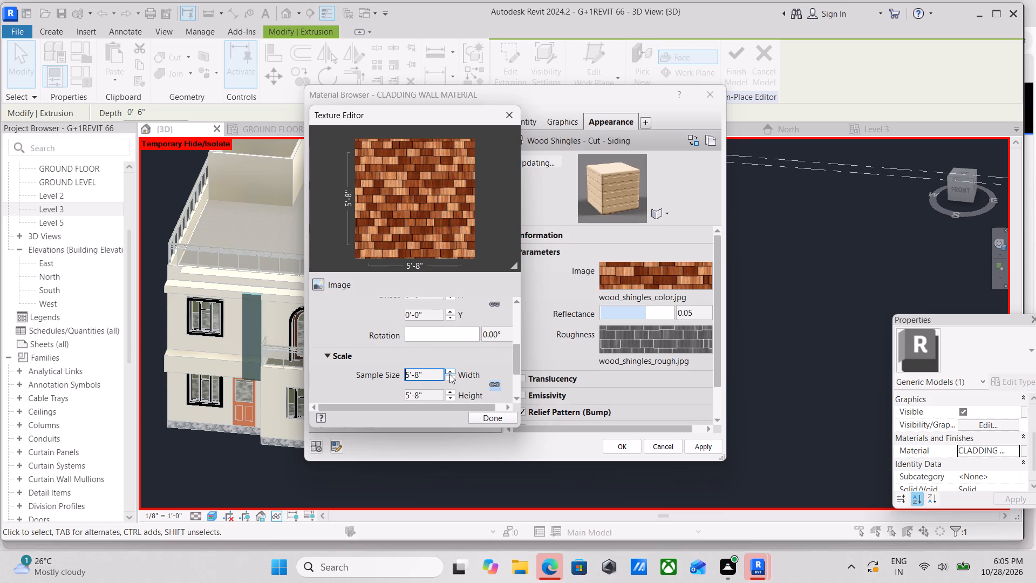
{"action": "triple_click", "coordinate": [450, 394]}
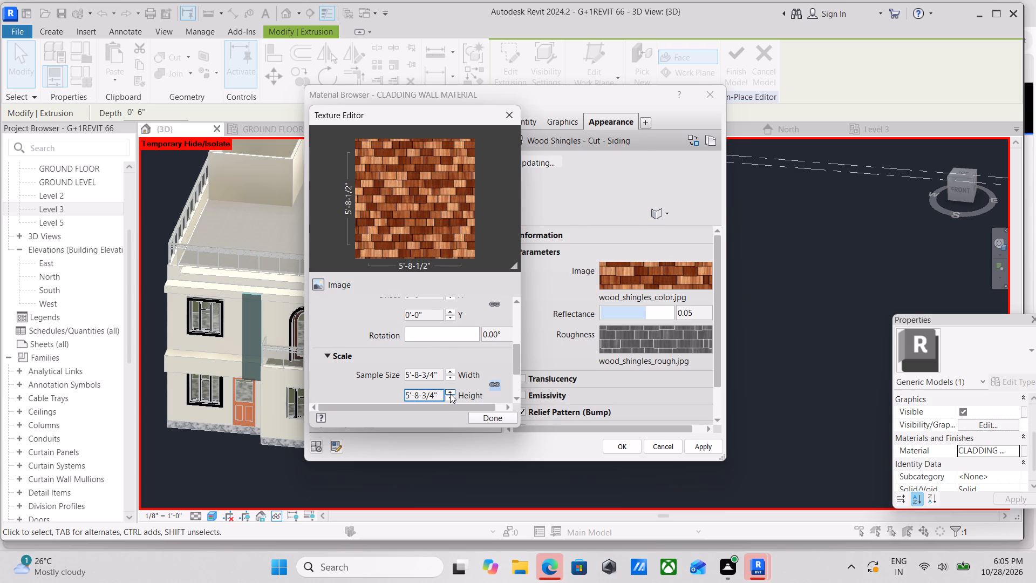
{"action": "triple_click", "coordinate": [450, 394]}
{"action": "double_click", "coordinate": [450, 394]}
Set the shingle texture's Y offset to 0'-1 3/4".
{"action": "scroll", "coordinate": [426, 309], "scroll_direction": "up", "scroll_amount": 1}
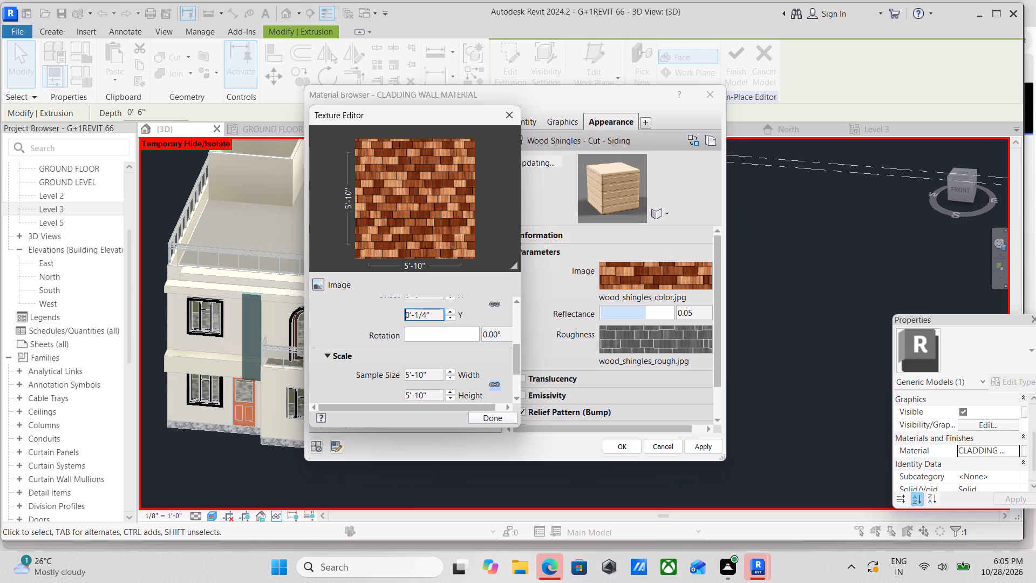
{"action": "scroll", "coordinate": [426, 311], "scroll_direction": "up", "scroll_amount": 6}
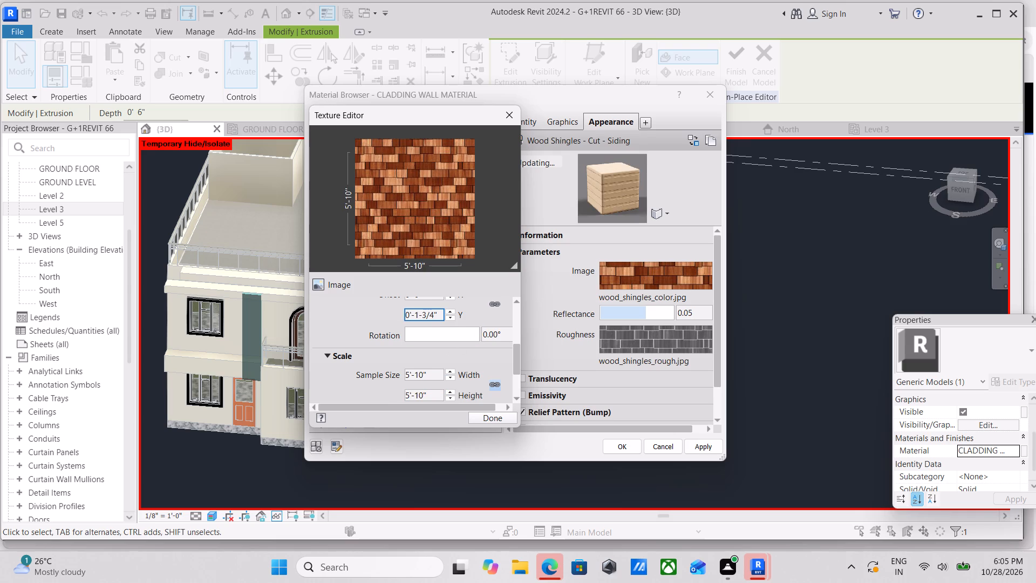
{"action": "scroll", "coordinate": [435, 310], "scroll_direction": "up", "scroll_amount": 2}
Set the shingle texture's linked sample width and height to 7'-5 1/4".
{"action": "scroll", "coordinate": [447, 320], "scroll_direction": "down", "scroll_amount": 2}
{"action": "scroll", "coordinate": [437, 375], "scroll_direction": "down", "scroll_amount": 11}
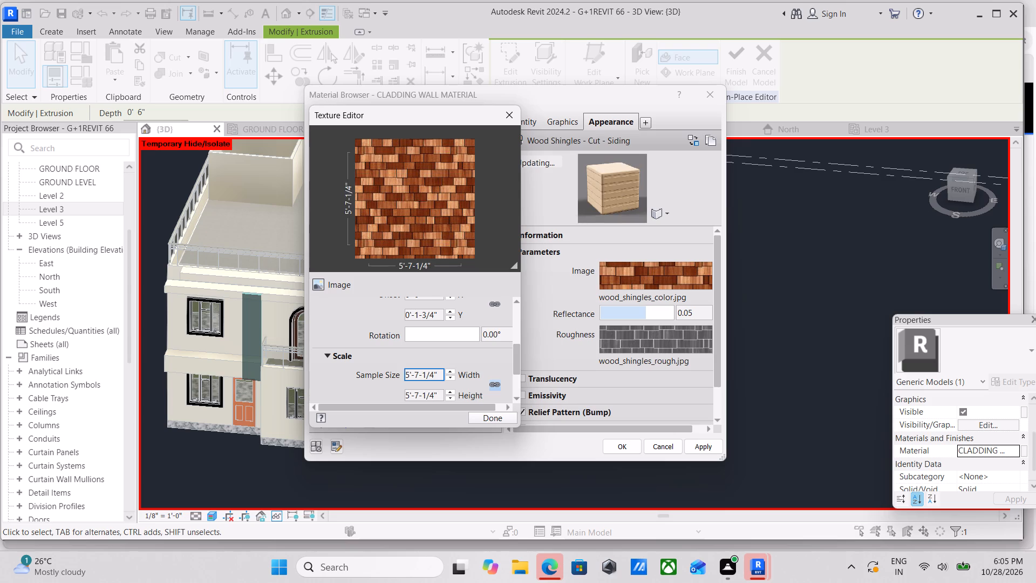
{"action": "scroll", "coordinate": [443, 372], "scroll_direction": "down", "scroll_amount": 20}
{"action": "scroll", "coordinate": [443, 372], "scroll_direction": "down", "scroll_amount": 16}
{"action": "scroll", "coordinate": [443, 372], "scroll_direction": "down", "scroll_amount": 10}
{"action": "scroll", "coordinate": [443, 372], "scroll_direction": "up", "scroll_amount": 4}
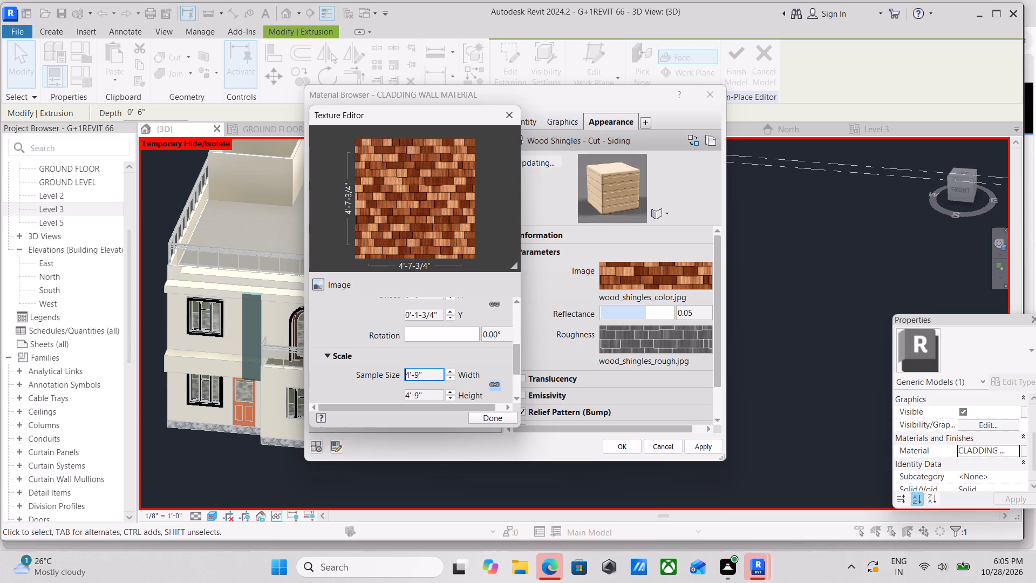
{"action": "scroll", "coordinate": [443, 372], "scroll_direction": "up", "scroll_amount": 20}
{"action": "scroll", "coordinate": [443, 372], "scroll_direction": "up", "scroll_amount": 15}
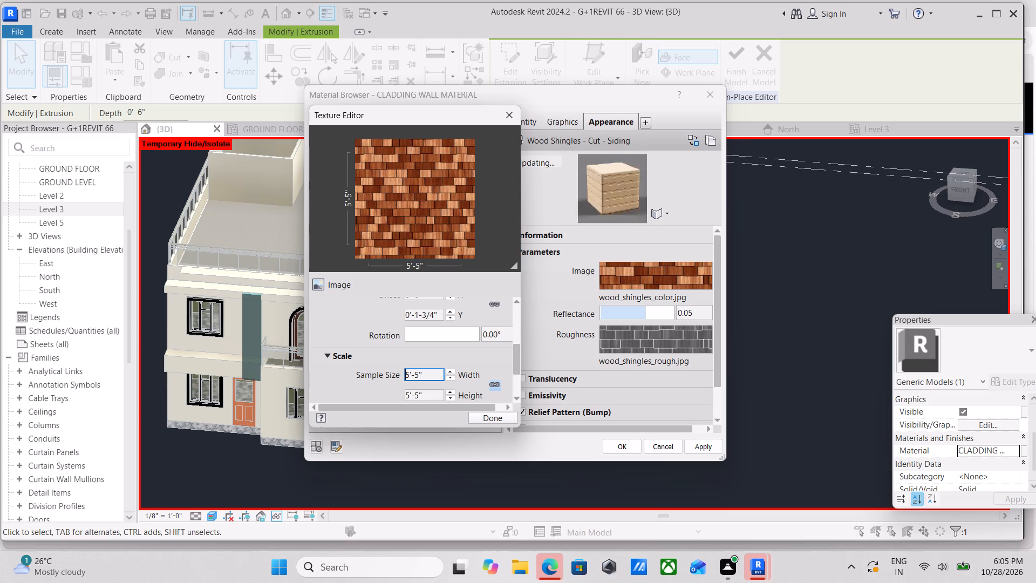
{"action": "scroll", "coordinate": [443, 372], "scroll_direction": "up", "scroll_amount": 20}
{"action": "scroll", "coordinate": [443, 372], "scroll_direction": "up", "scroll_amount": 15}
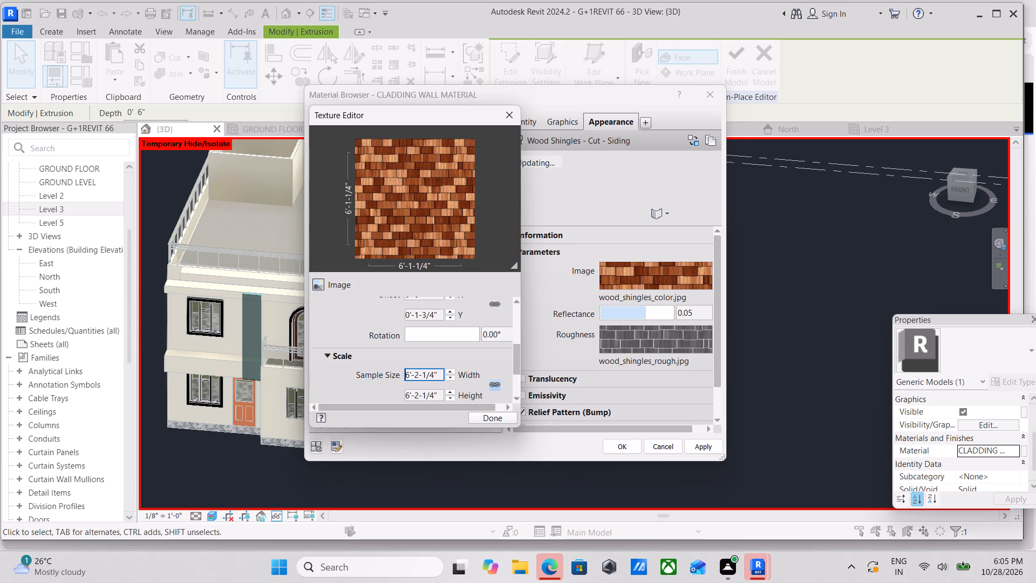
{"action": "scroll", "coordinate": [443, 372], "scroll_direction": "up", "scroll_amount": 20}
{"action": "scroll", "coordinate": [443, 372], "scroll_direction": "up", "scroll_amount": 15}
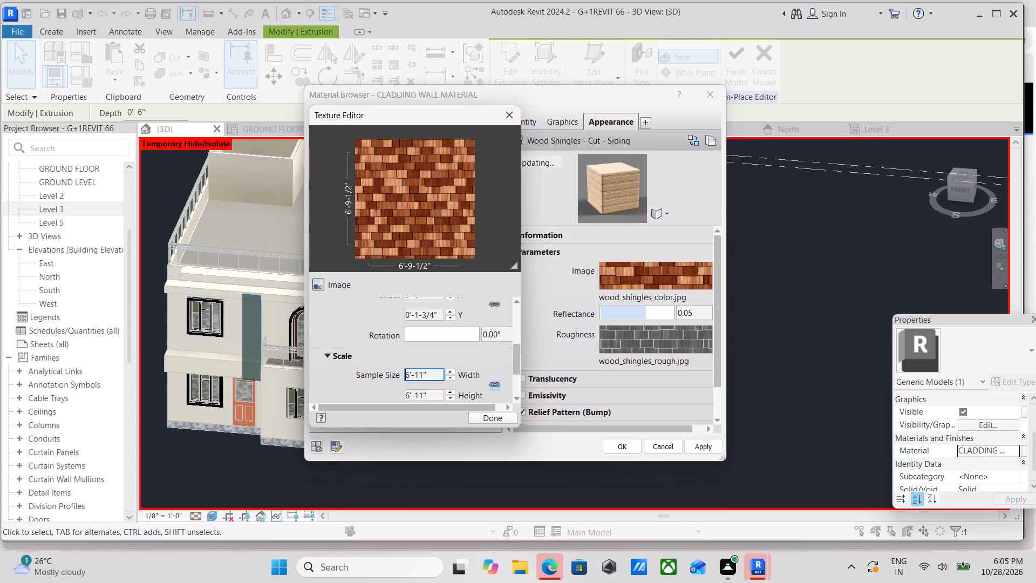
{"action": "scroll", "coordinate": [443, 372], "scroll_direction": "up", "scroll_amount": 20}
{"action": "scroll", "coordinate": [443, 372], "scroll_direction": "up", "scroll_amount": 5}
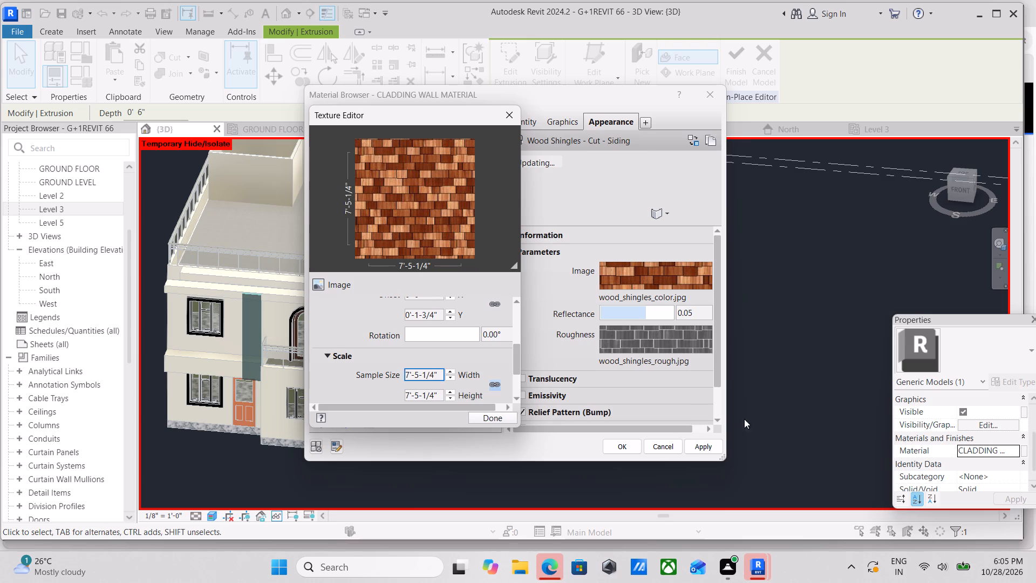
Apply the wood shingle settings to CLADDING WALL MATERIAL, accept the material, and finish the strip's in-place model.
{"action": "left_click", "coordinate": [696, 443]}
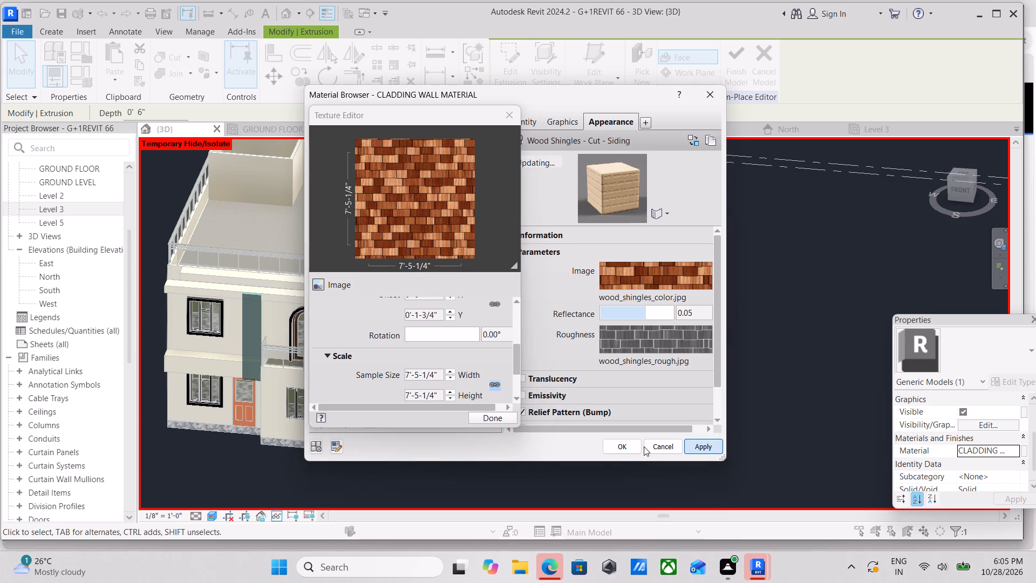
{"action": "left_click", "coordinate": [623, 445]}
{"action": "scroll", "coordinate": [209, 342], "scroll_direction": "up", "scroll_amount": 4}
{"action": "scroll", "coordinate": [255, 316], "scroll_direction": "up", "scroll_amount": 3}
{"action": "left_click", "coordinate": [741, 58]}
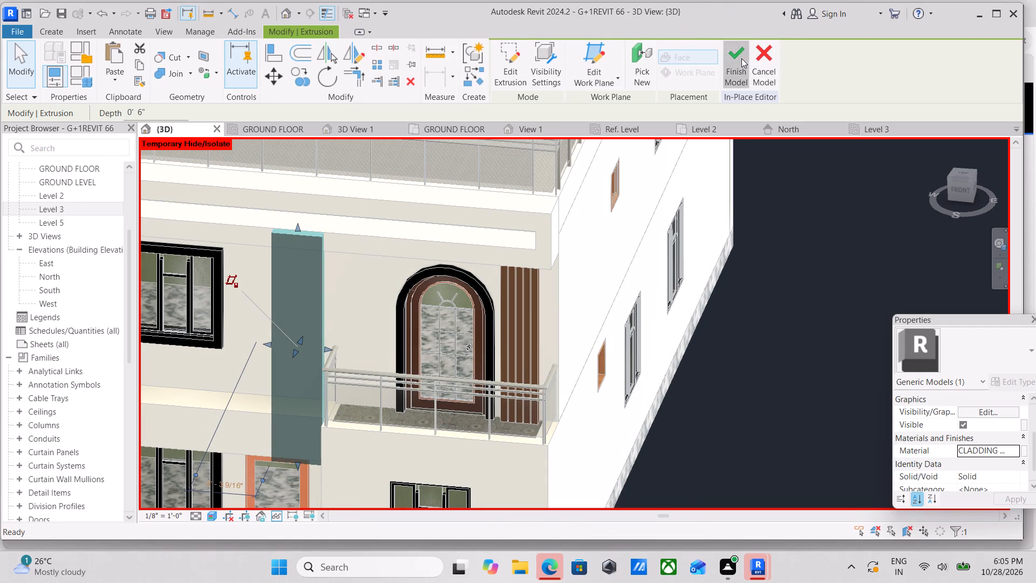
Examine the wood-shingle strip up close and from the front, side and above, against the balcony and arched door.
{"action": "scroll", "coordinate": [272, 346], "scroll_direction": "up", "scroll_amount": 14}
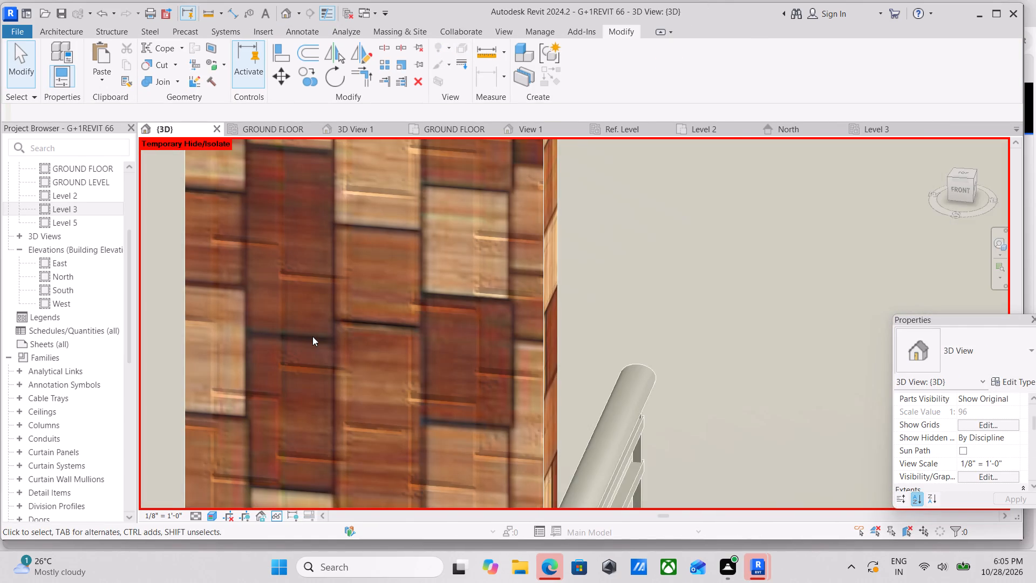
{"action": "scroll", "coordinate": [312, 336], "scroll_direction": "down", "scroll_amount": 10}
{"action": "middle_click_drag", "start_coordinate": [332, 330], "coordinate": [460, 275]}
{"action": "scroll", "coordinate": [466, 269], "scroll_direction": "down", "scroll_amount": 6}
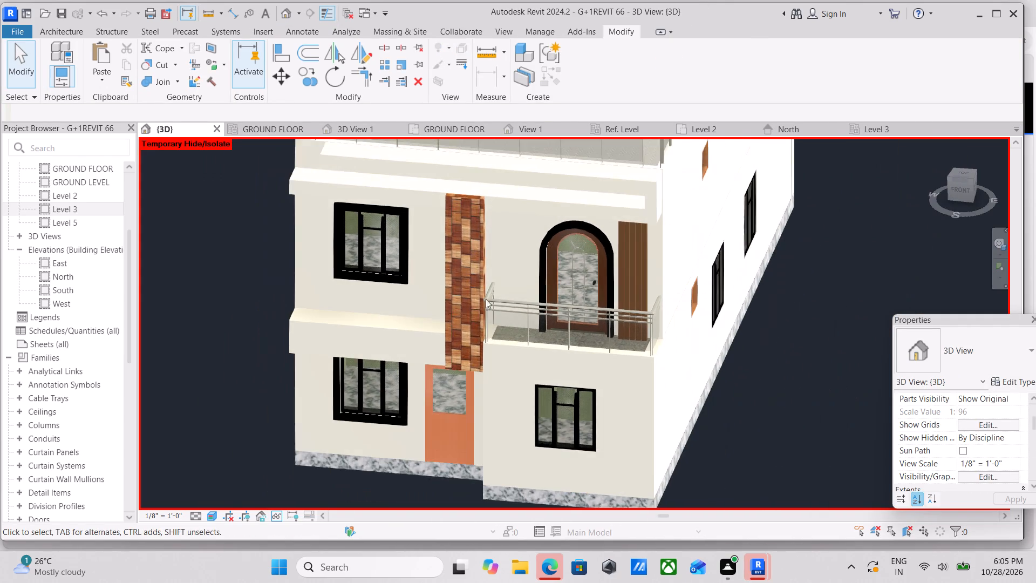
{"action": "middle_click_drag", "start_coordinate": [515, 276], "coordinate": [692, 212], "text": "shift"}
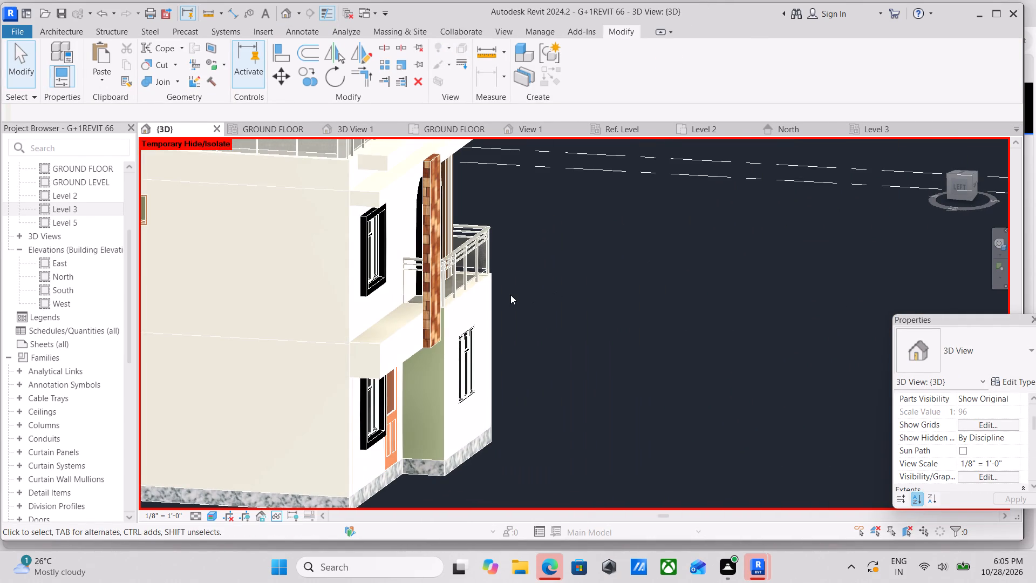
{"action": "key", "text": "Escape"}
{"action": "scroll", "coordinate": [497, 276], "scroll_direction": "down", "scroll_amount": 2}
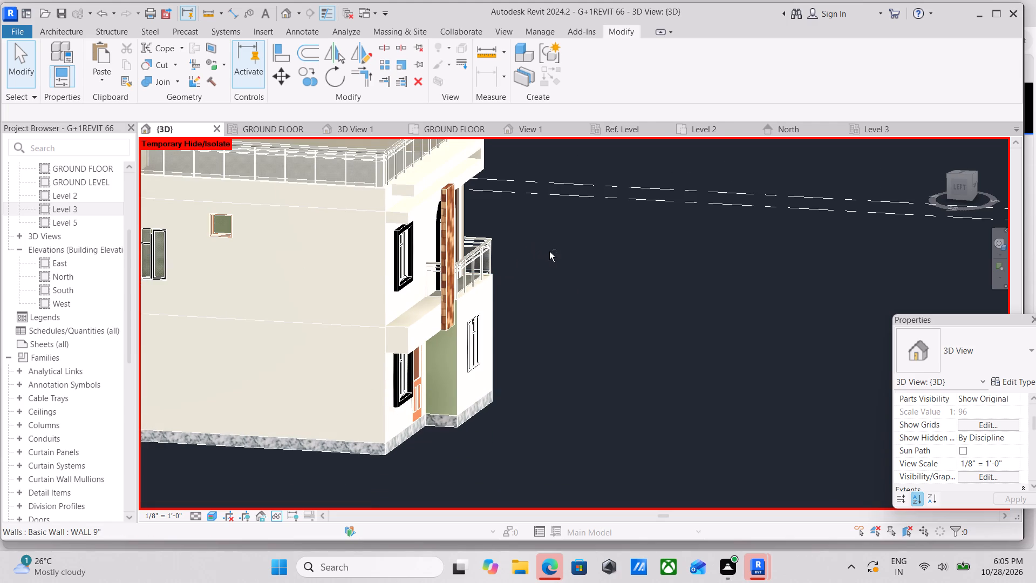
{"action": "middle_click_drag", "start_coordinate": [549, 253], "coordinate": [337, 405], "text": "shift"}
{"action": "scroll", "coordinate": [462, 342], "scroll_direction": "up", "scroll_amount": 3}
{"action": "middle_click_drag", "start_coordinate": [473, 335], "coordinate": [479, 329], "text": "shift"}
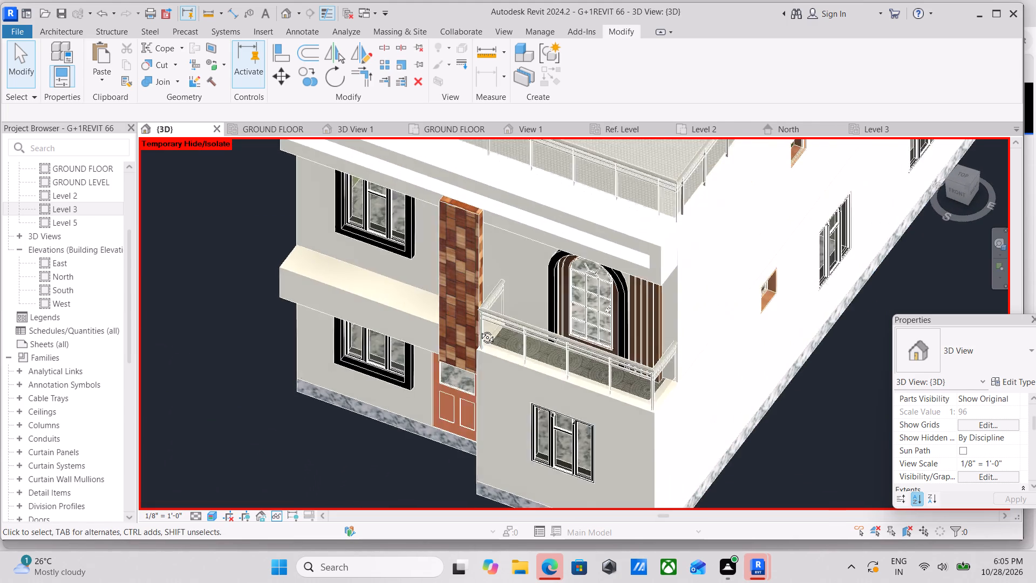
Set the wood-shingle strip's extrusion end to 2" and finish its in-place model.
{"action": "middle_click_drag", "start_coordinate": [479, 329], "coordinate": [484, 325], "text": "shift"}
{"action": "scroll", "coordinate": [494, 320], "scroll_direction": "down", "scroll_amount": 2, "text": "shift"}
{"action": "middle_click_drag", "start_coordinate": [495, 320], "coordinate": [617, 290], "text": "shift"}
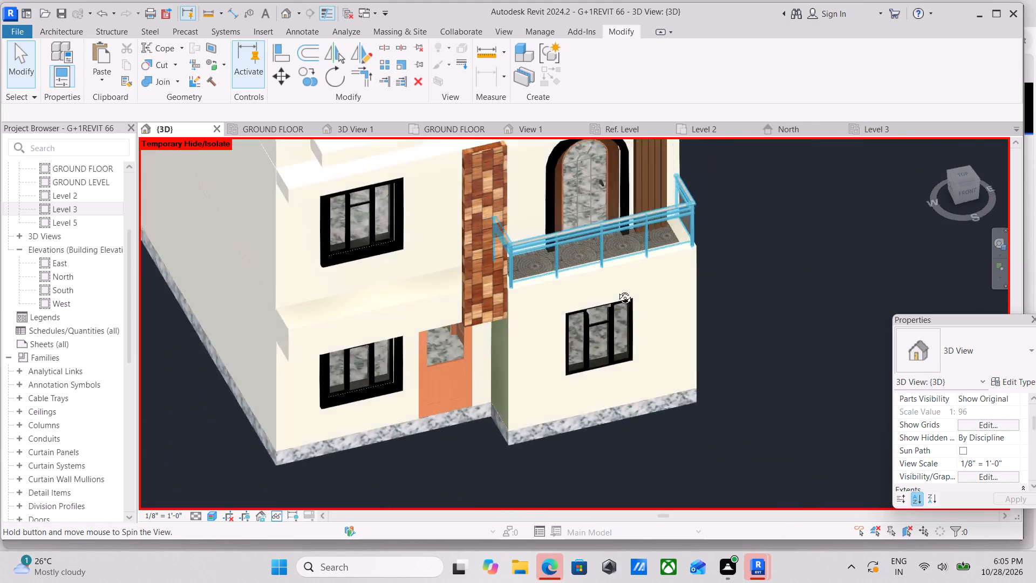
{"action": "middle_click_drag", "start_coordinate": [617, 290], "coordinate": [510, 287], "text": "shift"}
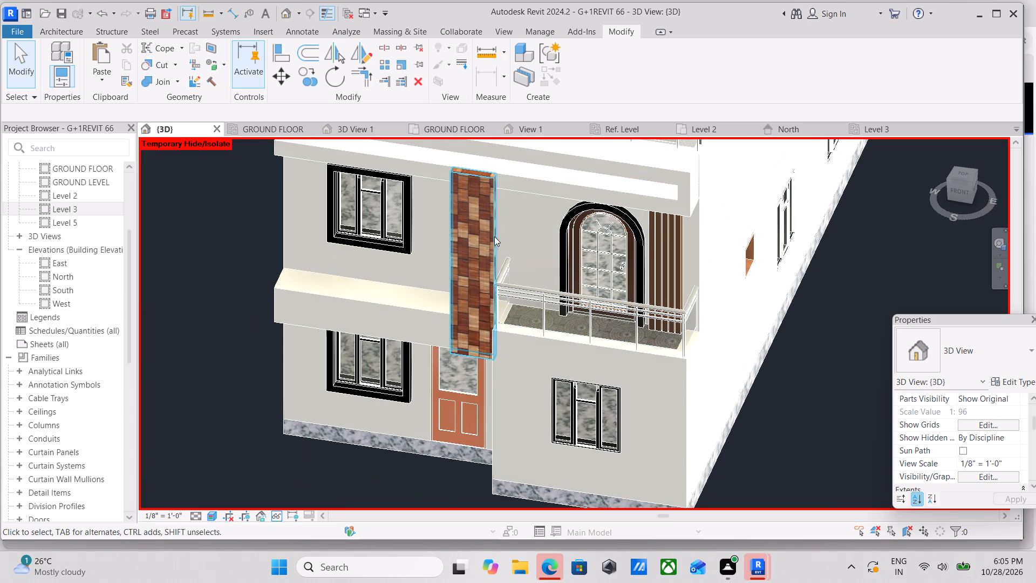
{"action": "left_click", "coordinate": [492, 234]}
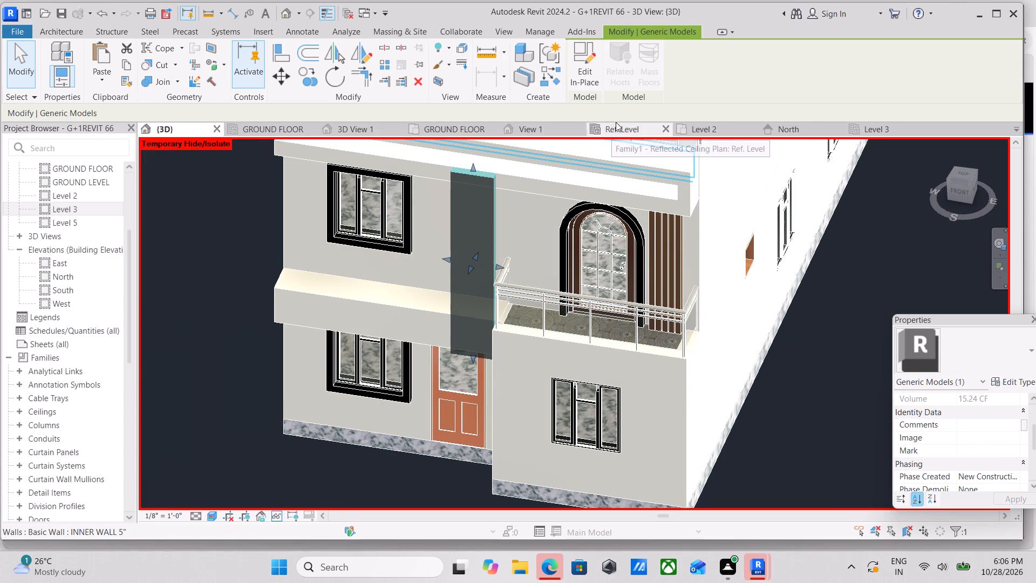
{"action": "left_click", "coordinate": [596, 83]}
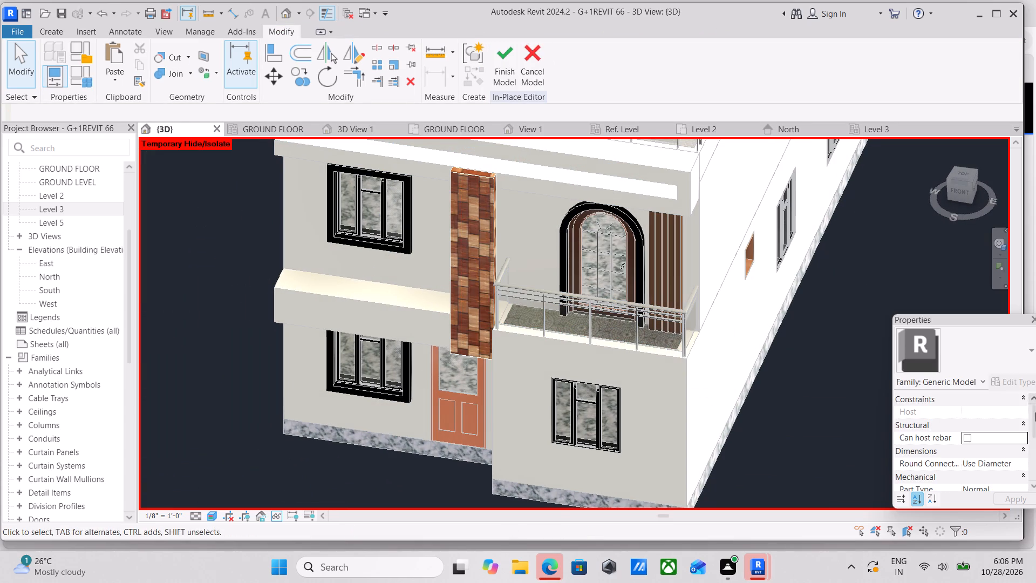
{"action": "left_click", "coordinate": [459, 232]}
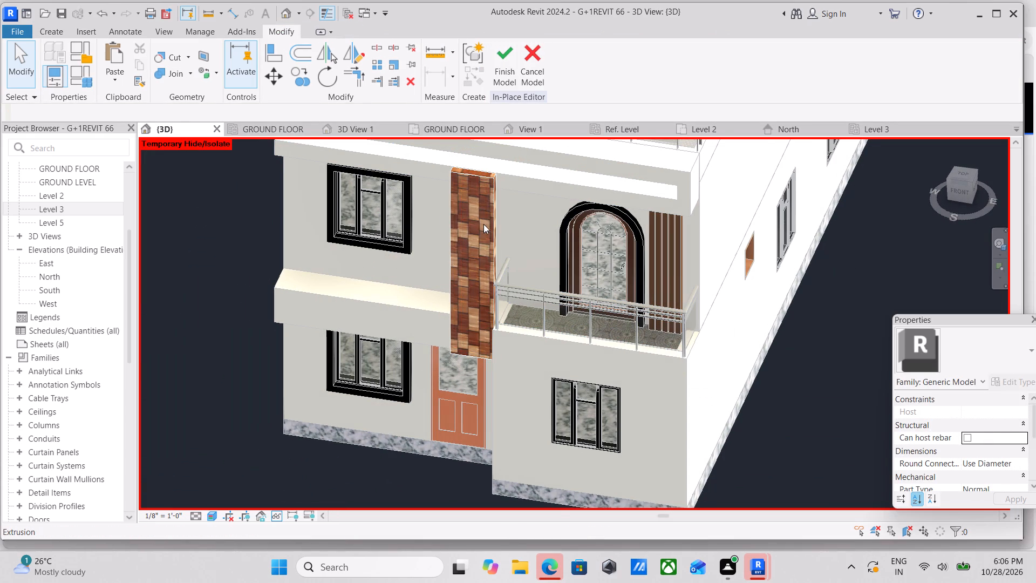
{"action": "left_click", "coordinate": [499, 238]}
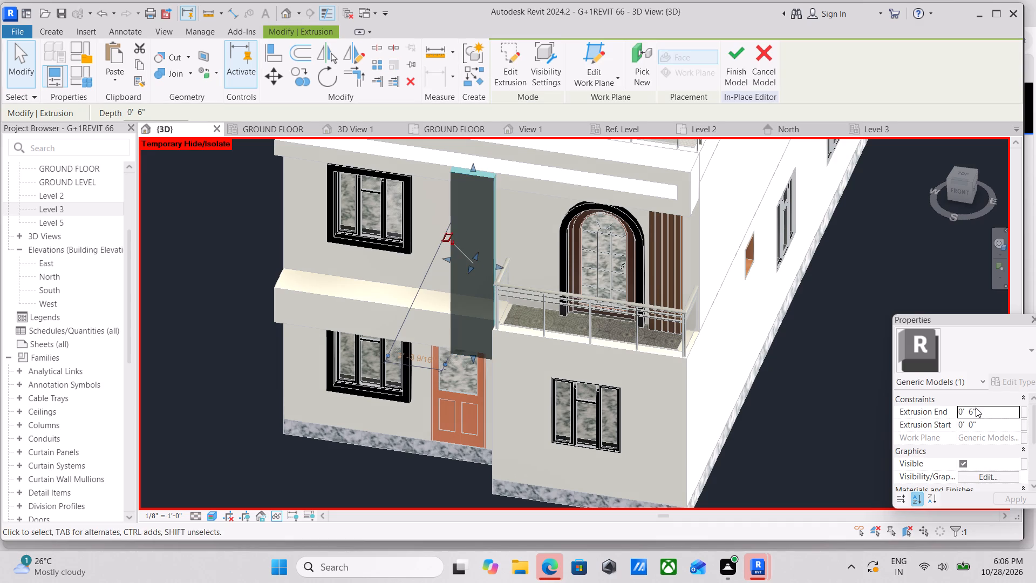
{"action": "left_click", "coordinate": [983, 411]}
{"action": "left_click_drag", "start_coordinate": [989, 411], "coordinate": [924, 414]}
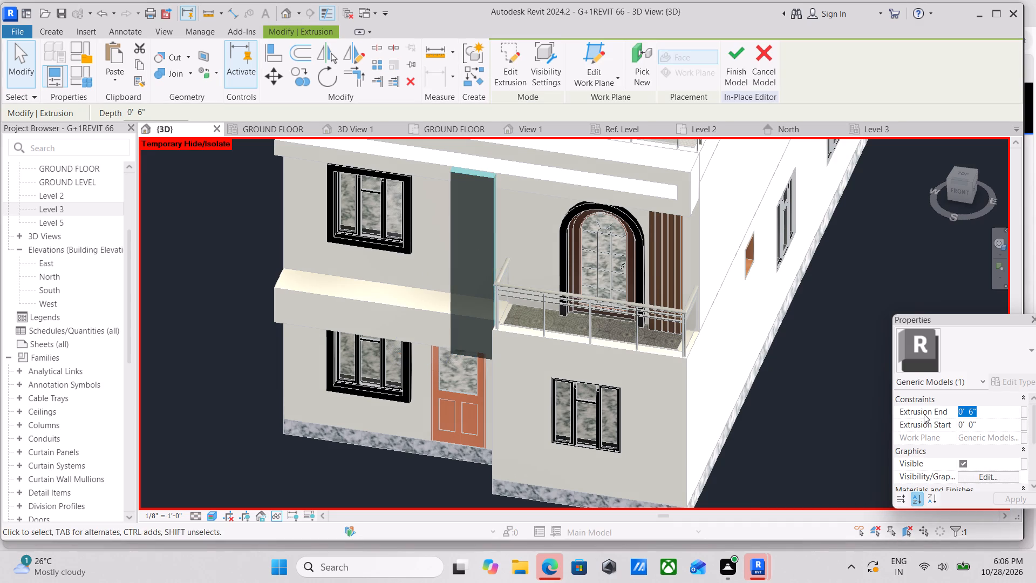
{"action": "key", "text": "2"}
{"action": "key", "text": "shift+quotedbl"}
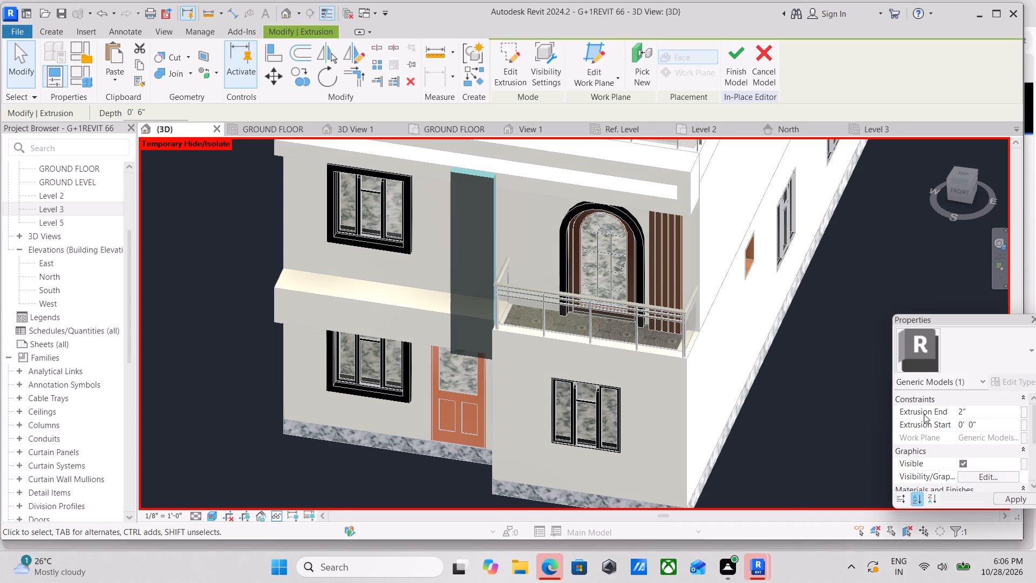
{"action": "key", "text": "Return"}
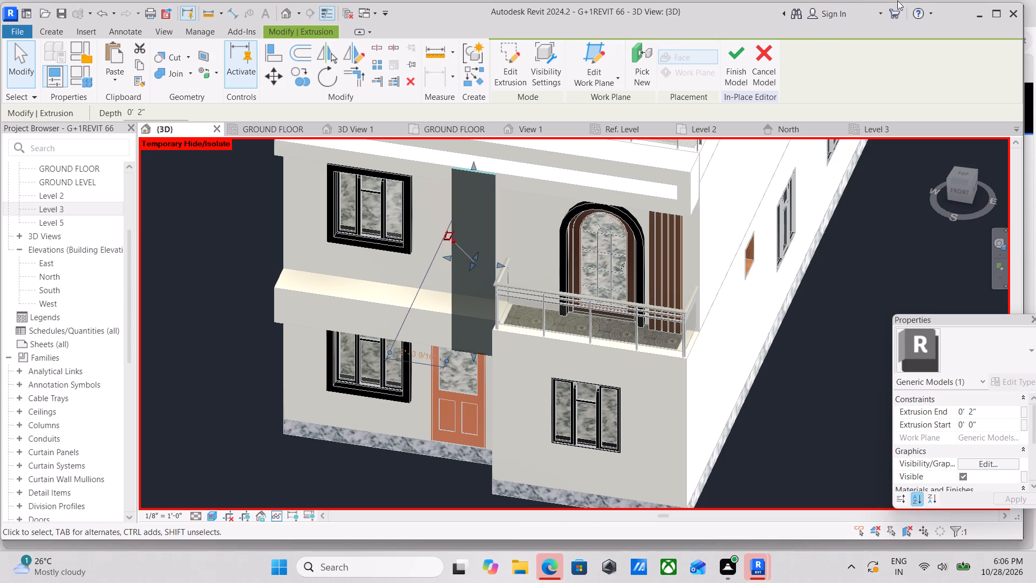
{"action": "left_click", "coordinate": [735, 53]}
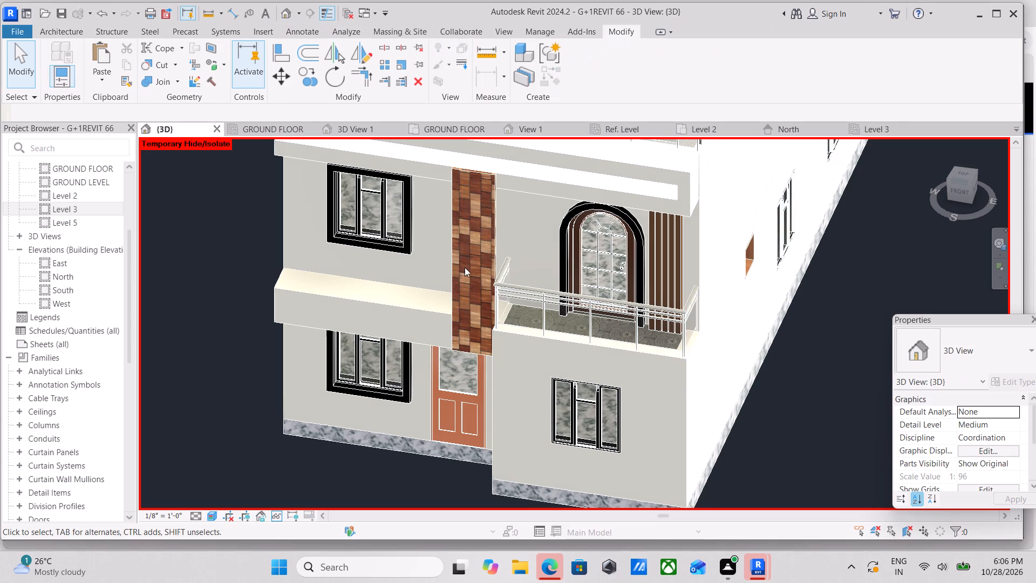
Examine the shingle strip's thickness and edges up close from several angles, against the ledge, entrance door and balcony.
{"action": "scroll", "coordinate": [462, 268], "scroll_direction": "up", "scroll_amount": 2}
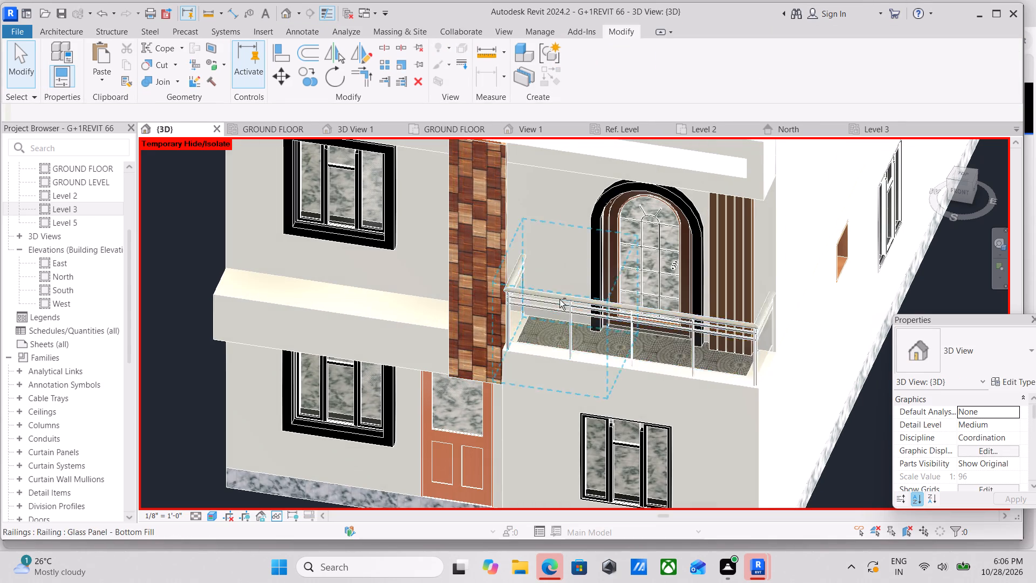
{"action": "middle_click_drag", "start_coordinate": [564, 298], "coordinate": [522, 368], "text": "shift"}
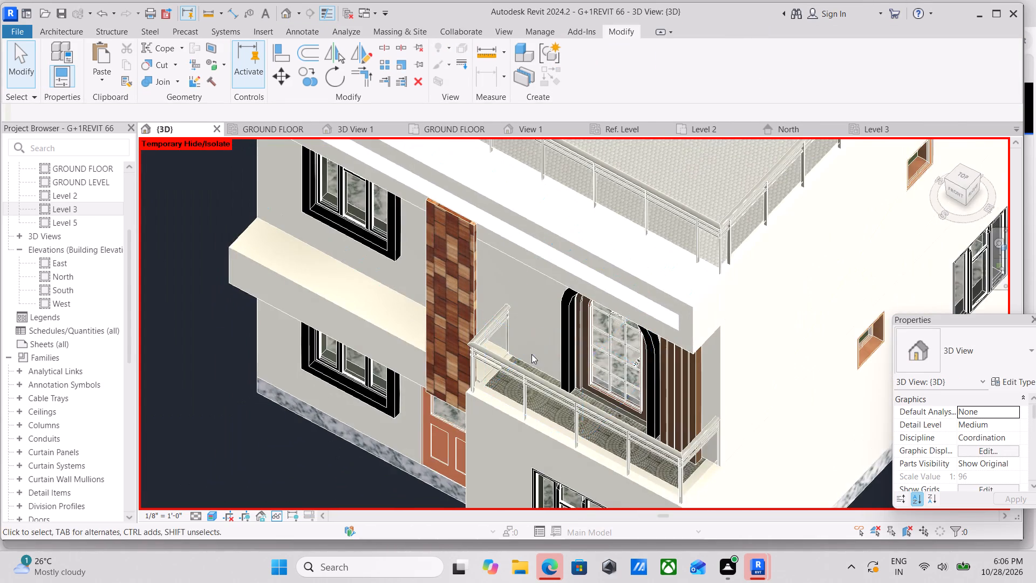
{"action": "middle_click_drag", "start_coordinate": [546, 345], "coordinate": [695, 218]}
{"action": "middle_click_drag", "start_coordinate": [603, 253], "coordinate": [658, 221], "text": "shift"}
{"action": "middle_click_drag", "start_coordinate": [618, 238], "coordinate": [636, 316]}
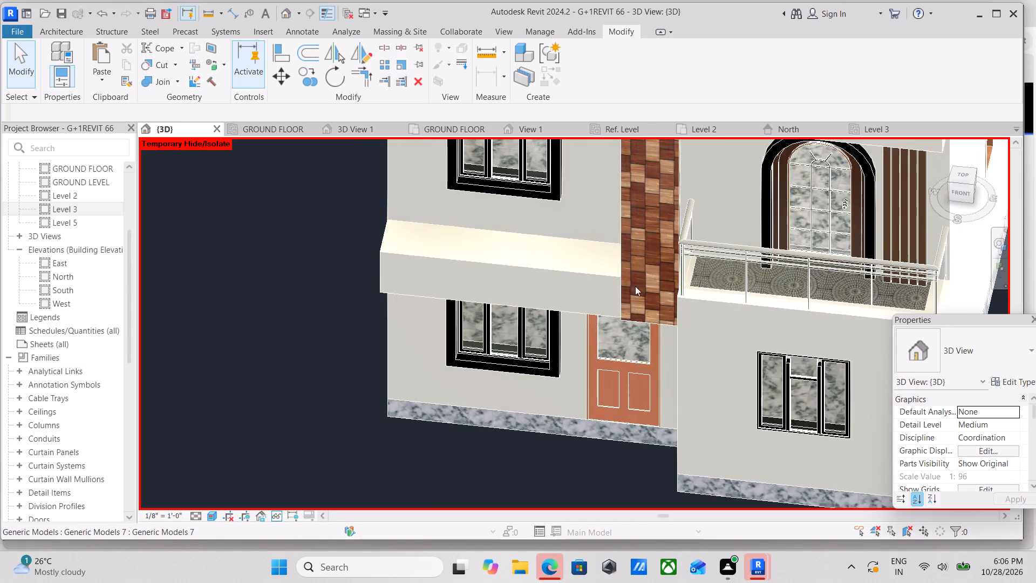
{"action": "middle_click_drag", "start_coordinate": [639, 247], "coordinate": [732, 194], "text": "shift"}
{"action": "middle_click_drag", "start_coordinate": [617, 211], "coordinate": [629, 291]}
{"action": "scroll", "coordinate": [629, 291], "scroll_direction": "up", "scroll_amount": 2}
{"action": "middle_click_drag", "start_coordinate": [636, 285], "coordinate": [739, 219], "text": "shift"}
{"action": "scroll", "coordinate": [512, 317], "scroll_direction": "up", "scroll_amount": 2}
{"action": "middle_click_drag", "start_coordinate": [598, 359], "coordinate": [486, 378], "text": "shift"}
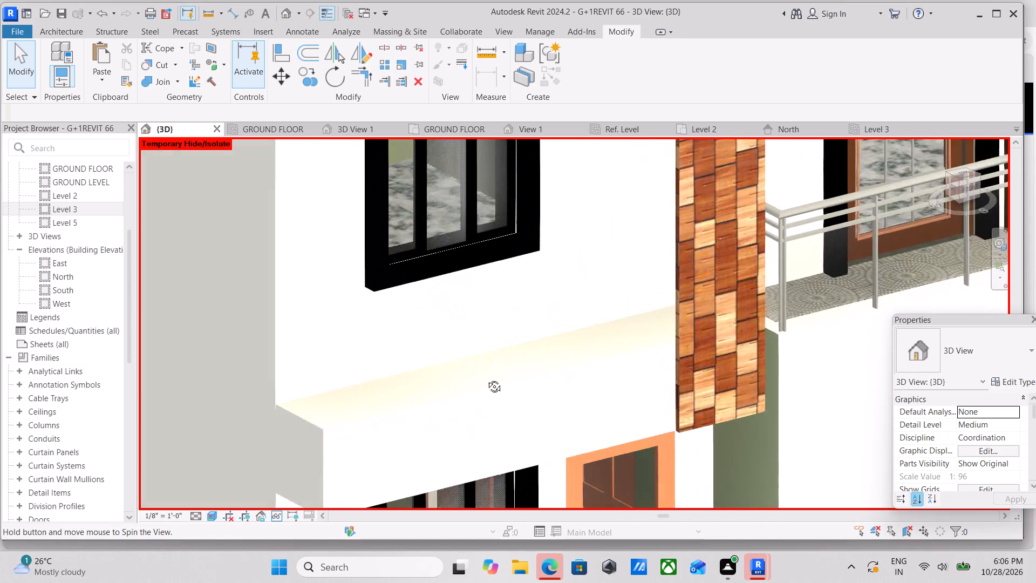
{"action": "middle_click_drag", "start_coordinate": [486, 378], "coordinate": [386, 383], "text": "shift"}
{"action": "middle_click_drag", "start_coordinate": [398, 372], "coordinate": [471, 320]}
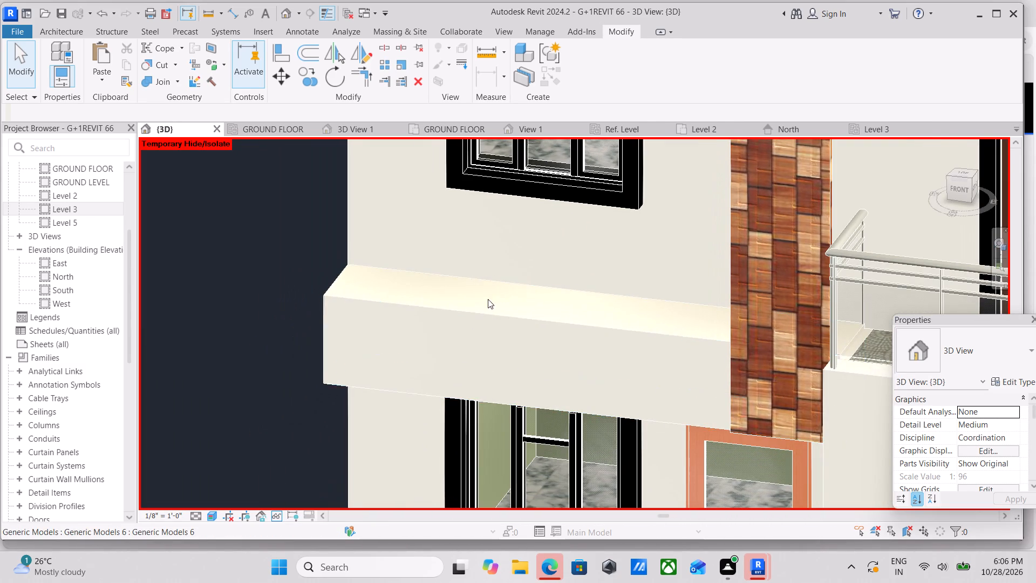
Examine the whole front facade, comparing the shingle strip with the windows, projecting ledges, balcony and vertical slats.
{"action": "scroll", "coordinate": [505, 279], "scroll_direction": "down", "scroll_amount": 3}
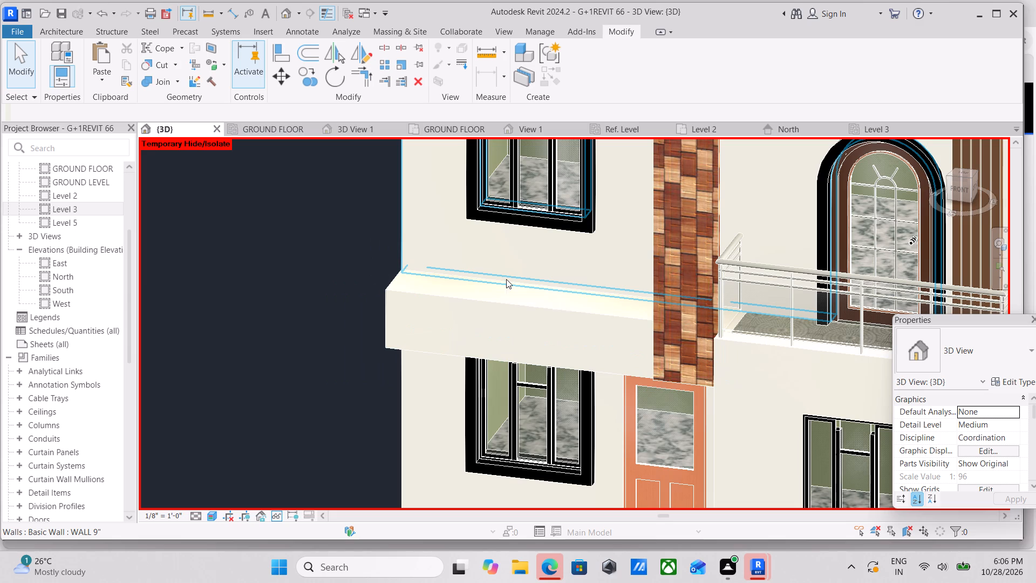
{"action": "scroll", "coordinate": [485, 262], "scroll_direction": "down", "scroll_amount": 1}
{"action": "middle_click_drag", "start_coordinate": [485, 262], "coordinate": [570, 315]}
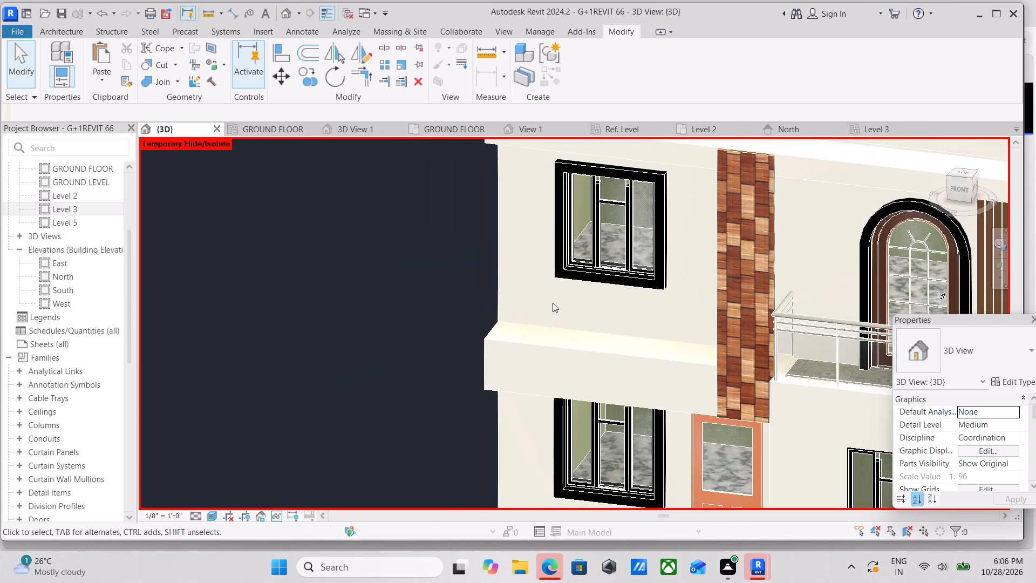
{"action": "scroll", "coordinate": [553, 303], "scroll_direction": "down", "scroll_amount": 2}
{"action": "middle_click_drag", "start_coordinate": [563, 314], "coordinate": [646, 387], "text": "shift"}
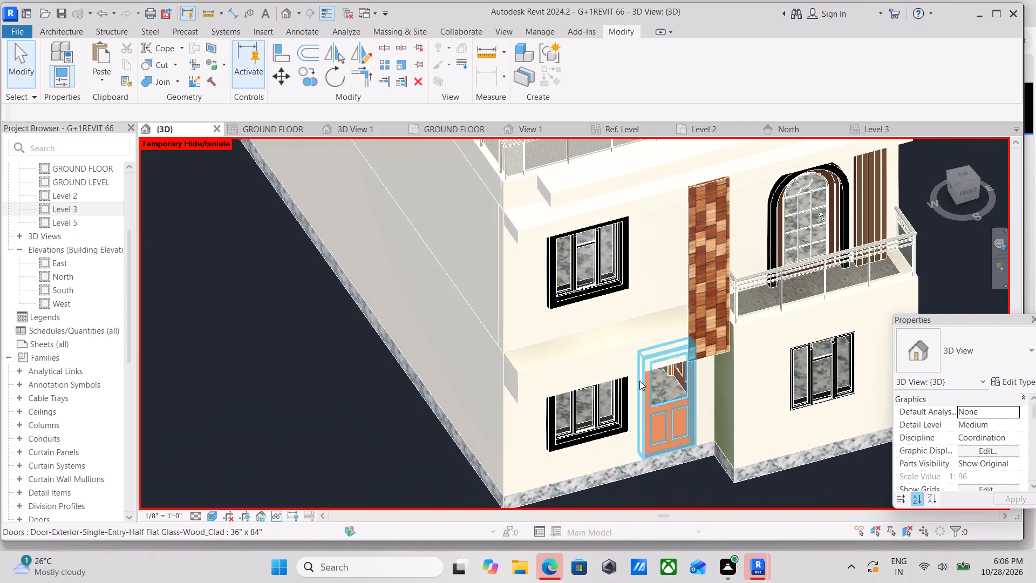
{"action": "middle_click_drag", "start_coordinate": [641, 355], "coordinate": [405, 375]}
{"action": "middle_click_drag", "start_coordinate": [389, 290], "coordinate": [428, 344]}
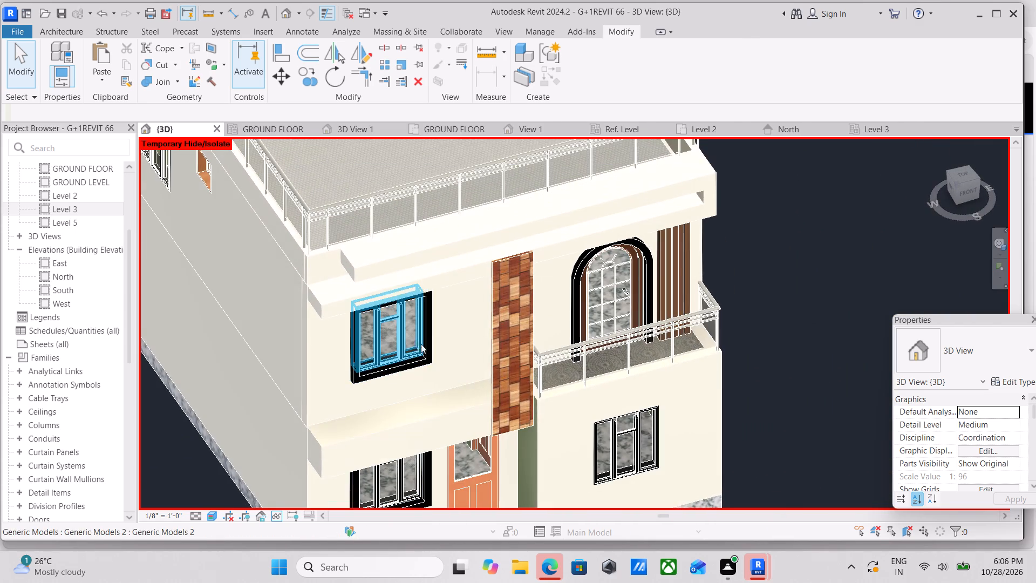
{"action": "scroll", "coordinate": [468, 394], "scroll_direction": "up", "scroll_amount": 2}
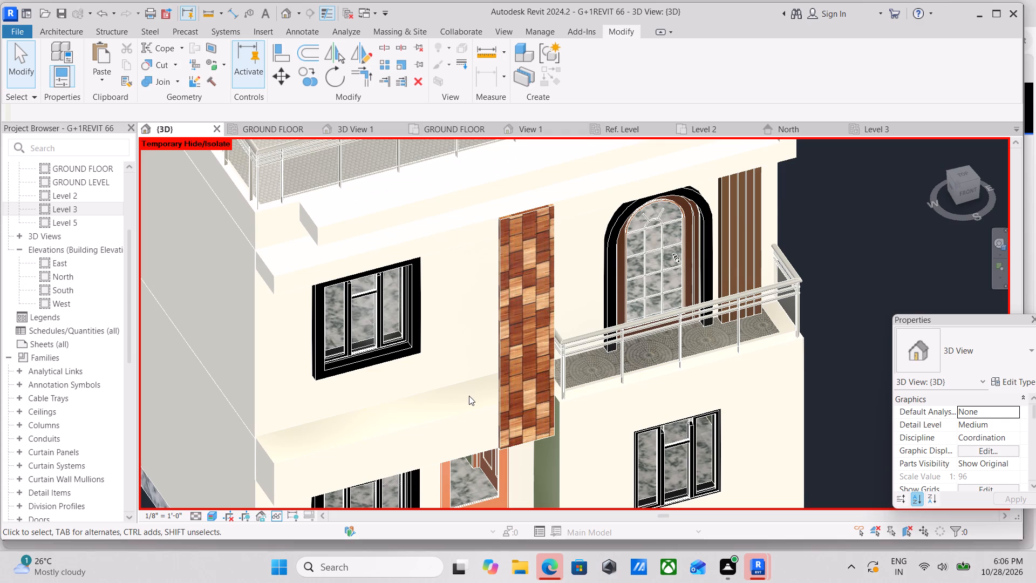
{"action": "scroll", "coordinate": [512, 384], "scroll_direction": "down", "scroll_amount": 2}
{"action": "middle_click_drag", "start_coordinate": [400, 394], "coordinate": [444, 392]}
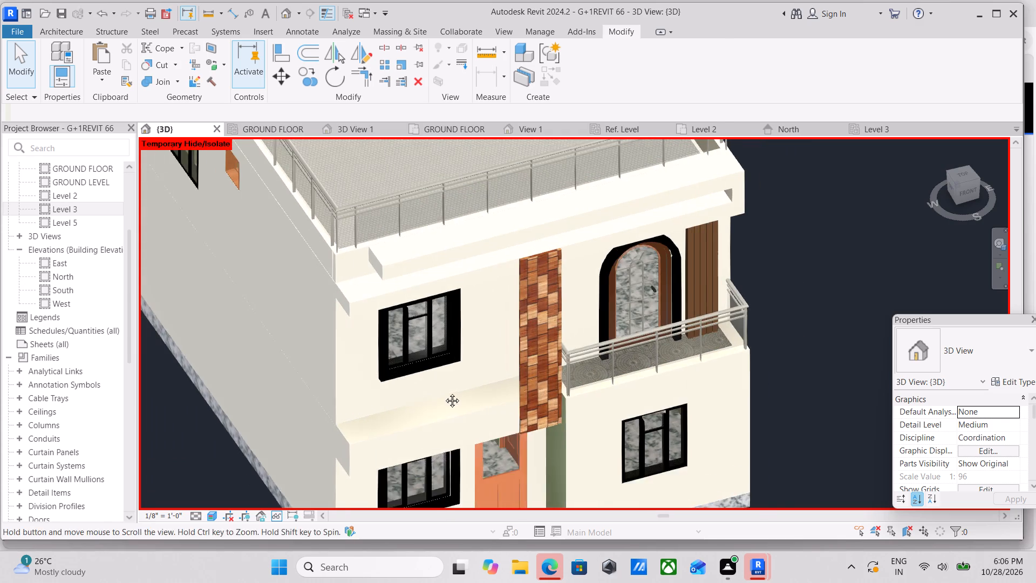
{"action": "middle_click_drag", "start_coordinate": [444, 392], "coordinate": [448, 392]}
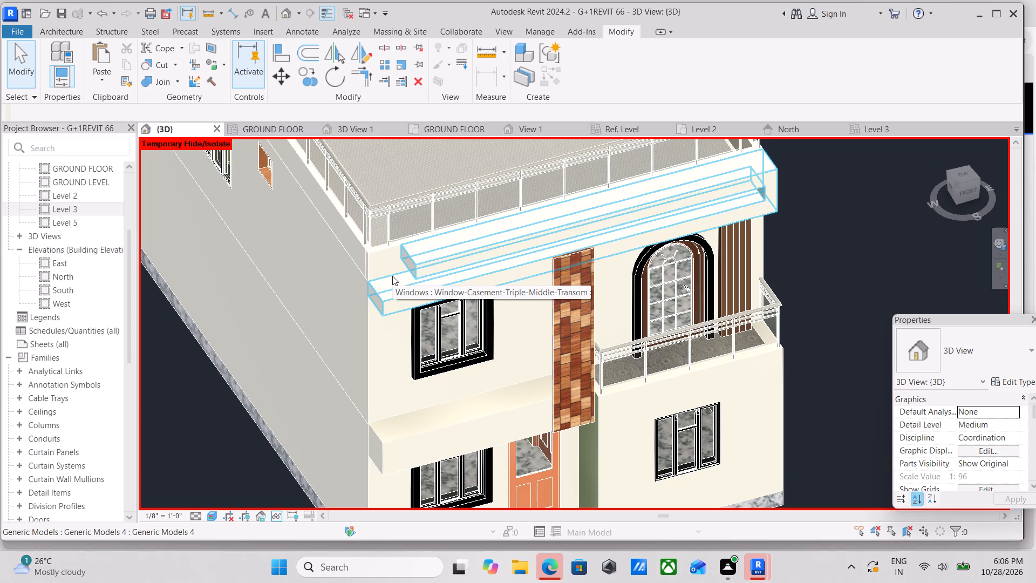
{"action": "scroll", "coordinate": [408, 269], "scroll_direction": "down", "scroll_amount": 2}
{"action": "scroll", "coordinate": [424, 406], "scroll_direction": "up", "scroll_amount": 3}
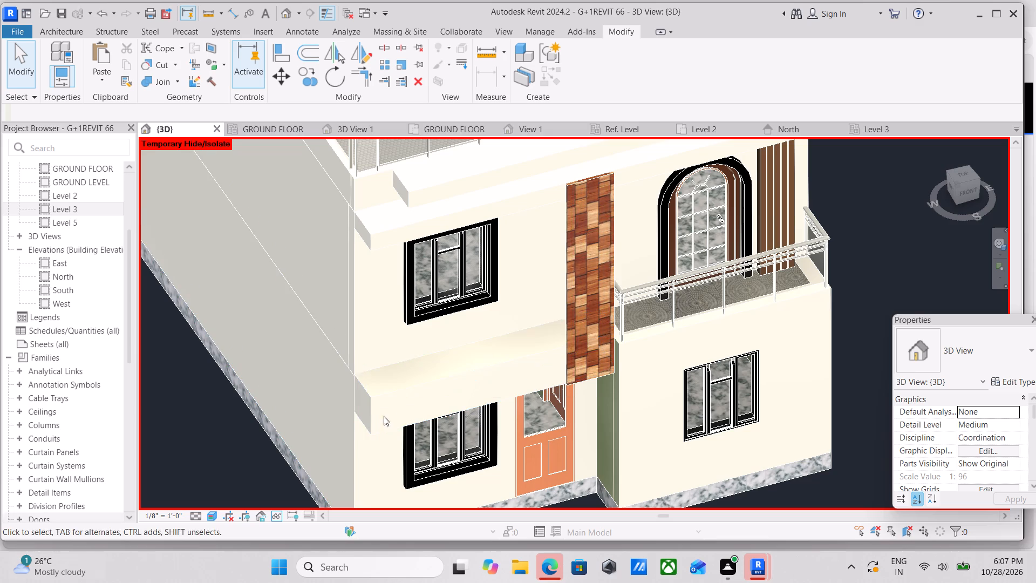
{"action": "scroll", "coordinate": [472, 379], "scroll_direction": "down", "scroll_amount": 2}
{"action": "scroll", "coordinate": [473, 378], "scroll_direction": "up", "scroll_amount": 3}
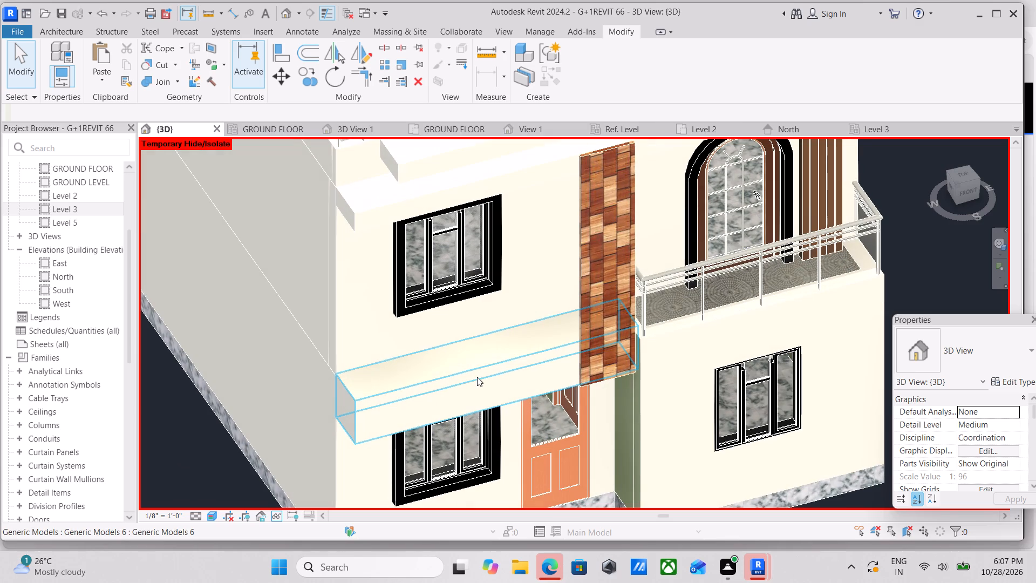
{"action": "middle_click_drag", "start_coordinate": [458, 352], "coordinate": [358, 426]}
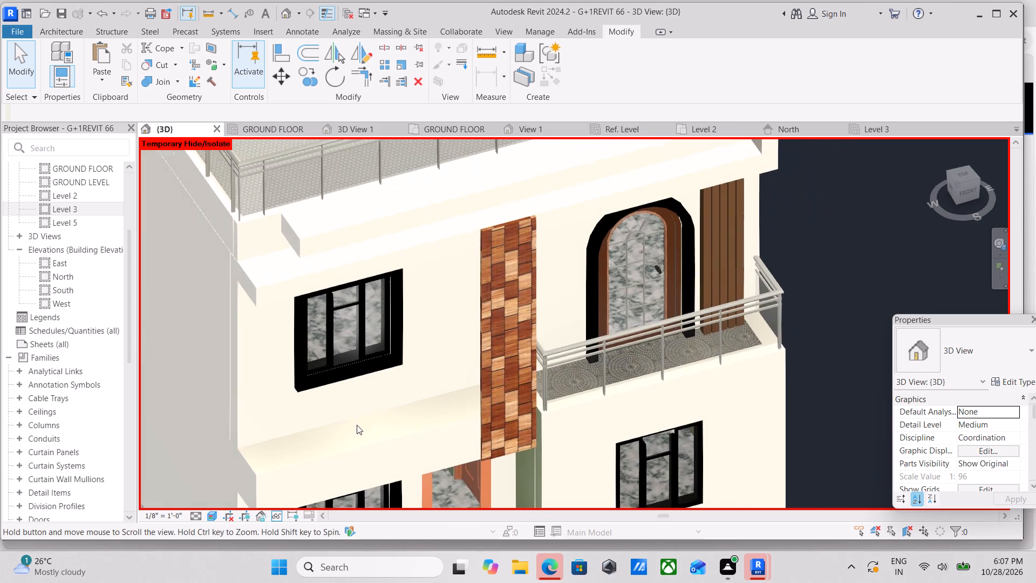
From the front view, copy the vertical slats beside the arched door horizontally to the facade's opposite end, beside the upper-floor window.
{"action": "left_click", "coordinate": [714, 270]}
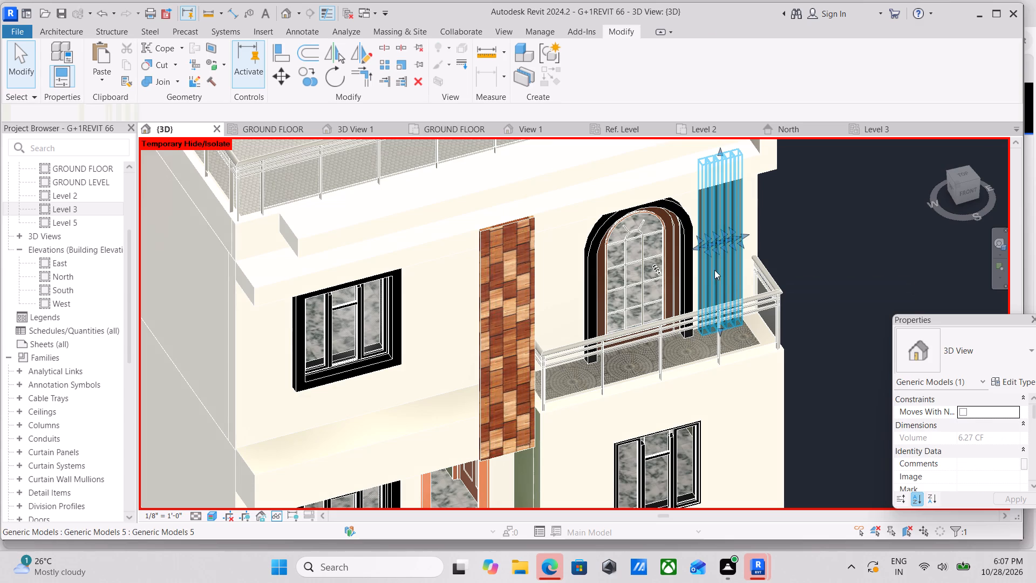
{"action": "middle_click_drag", "start_coordinate": [732, 284], "coordinate": [664, 328]}
{"action": "scroll", "coordinate": [591, 346], "scroll_direction": "down", "scroll_amount": 1}
{"action": "middle_click_drag", "start_coordinate": [599, 344], "coordinate": [628, 342]}
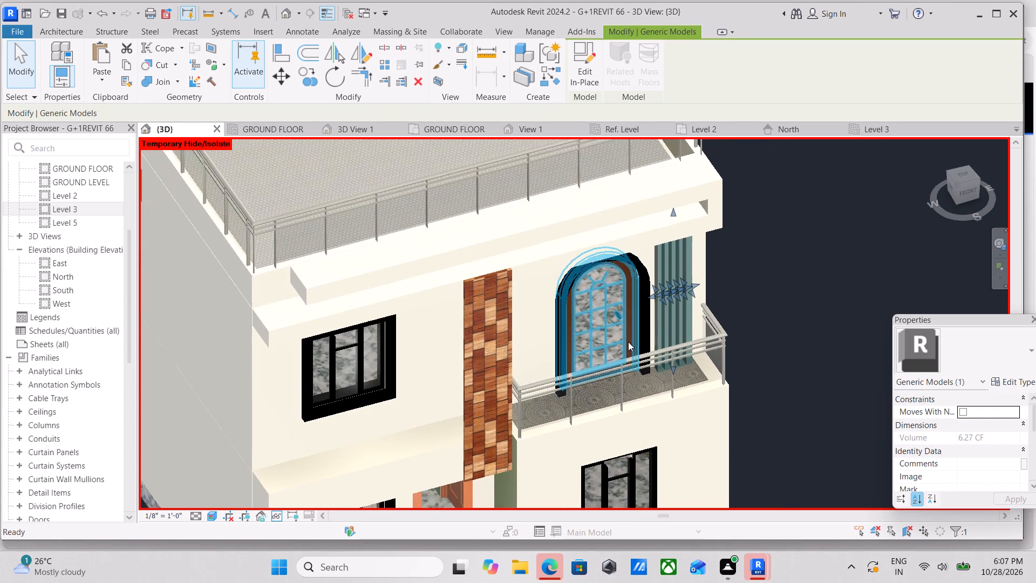
{"action": "left_click", "coordinate": [965, 192]}
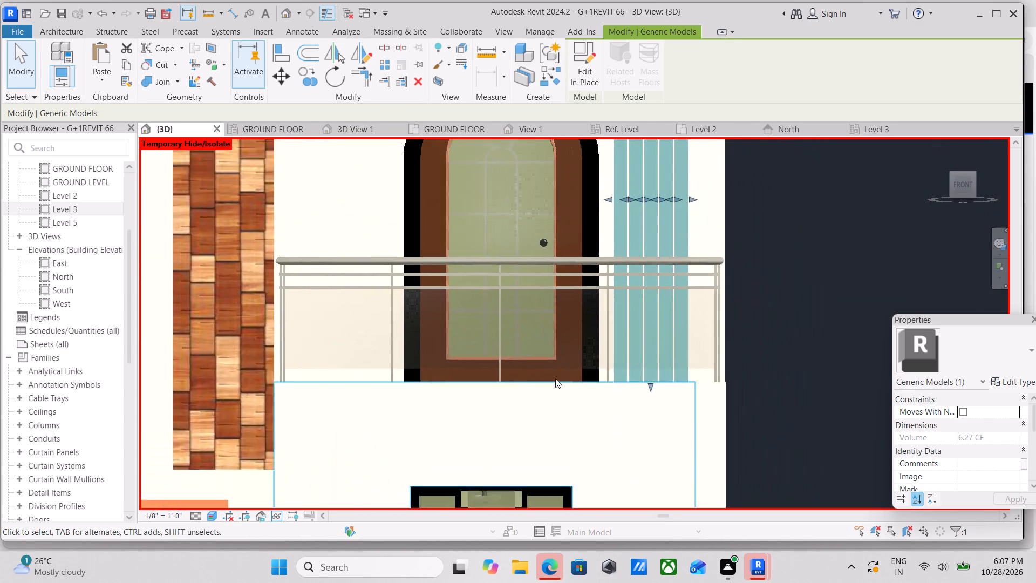
{"action": "scroll", "coordinate": [555, 378], "scroll_direction": "down", "scroll_amount": 6}
{"action": "middle_click_drag", "start_coordinate": [508, 408], "coordinate": [557, 416]}
{"action": "scroll", "coordinate": [535, 363], "scroll_direction": "down", "scroll_amount": 1}
{"action": "middle_click_drag", "start_coordinate": [535, 364], "coordinate": [561, 403]}
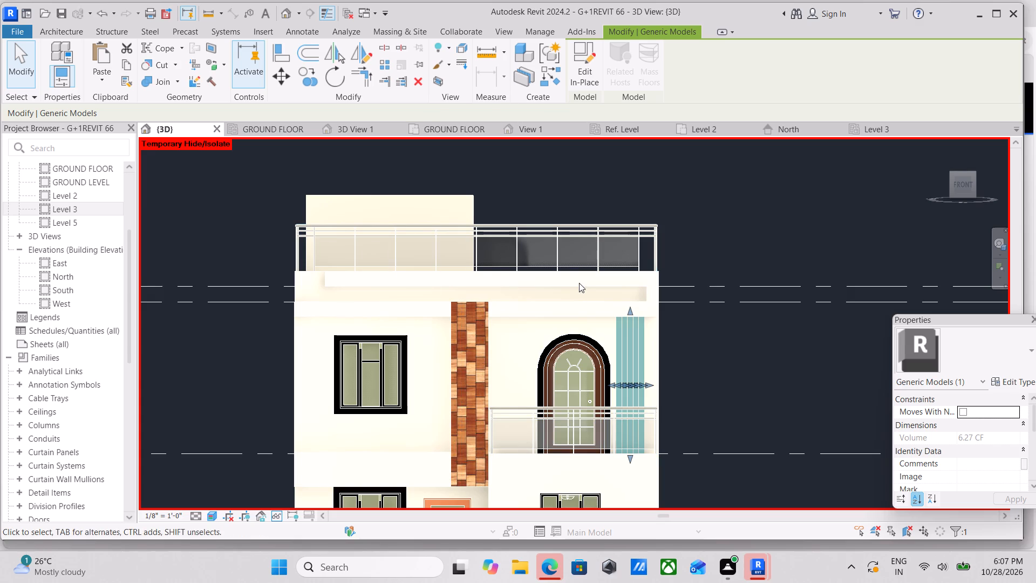
{"action": "left_click", "coordinate": [312, 76]}
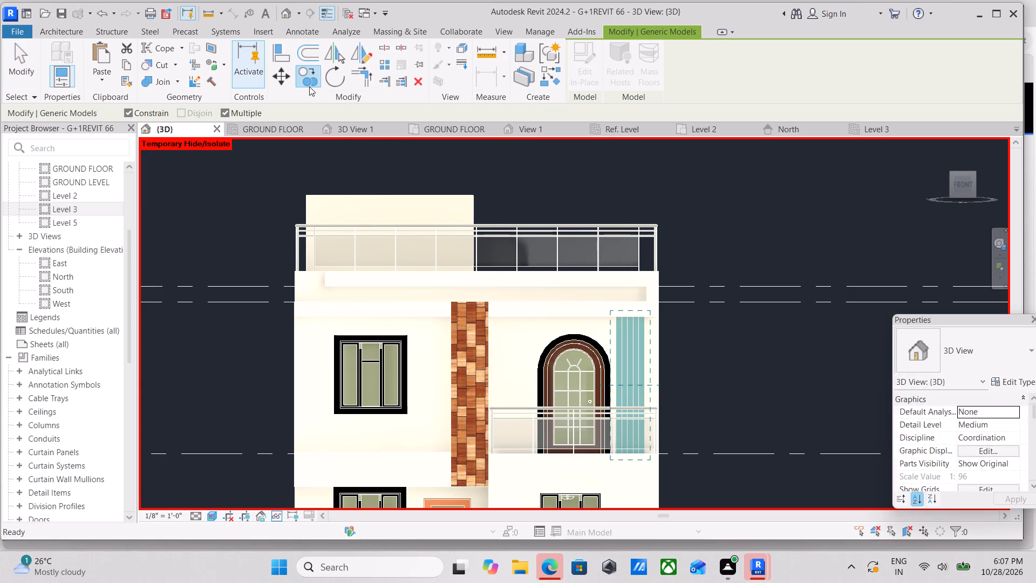
{"action": "scroll", "coordinate": [632, 455], "scroll_direction": "up", "scroll_amount": 2}
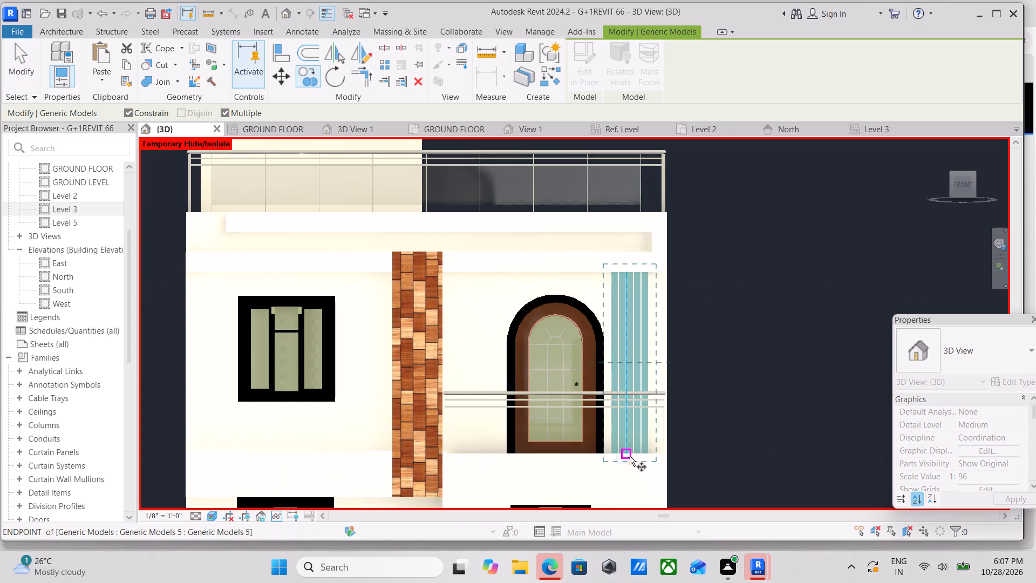
{"action": "scroll", "coordinate": [629, 273], "scroll_direction": "up", "scroll_amount": 3}
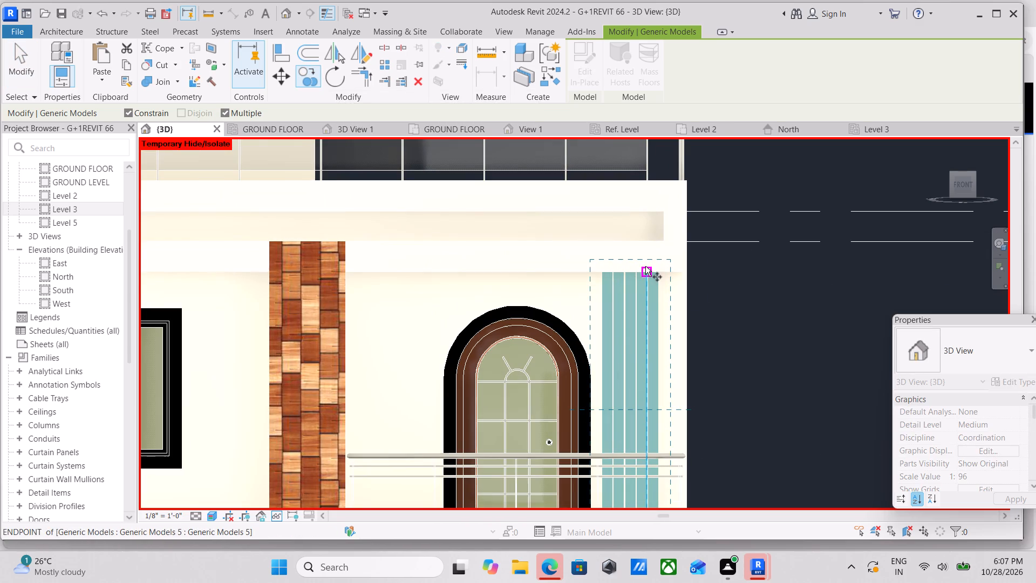
{"action": "left_click", "coordinate": [634, 274]}
{"action": "middle_click_drag", "start_coordinate": [427, 276], "coordinate": [569, 277]}
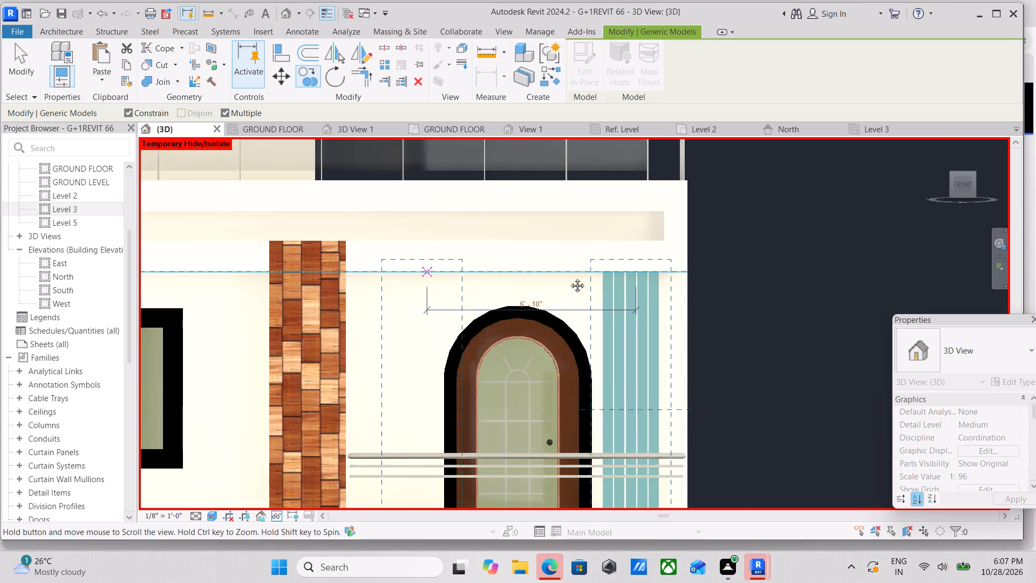
{"action": "middle_click_drag", "start_coordinate": [569, 277], "coordinate": [693, 264]}
{"action": "left_click", "coordinate": [255, 270]}
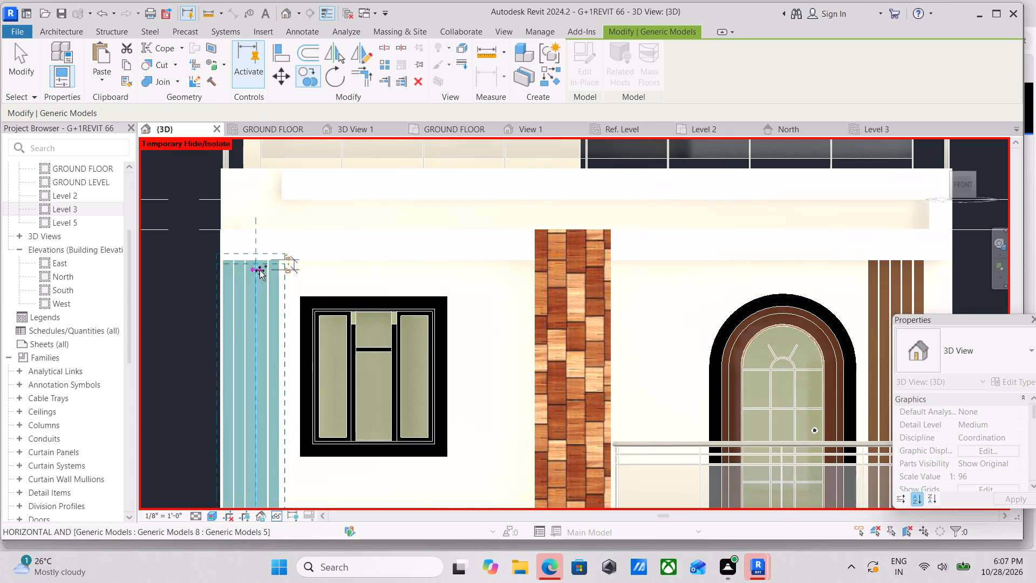
{"action": "middle_click_drag", "start_coordinate": [278, 271], "coordinate": [441, 250]}
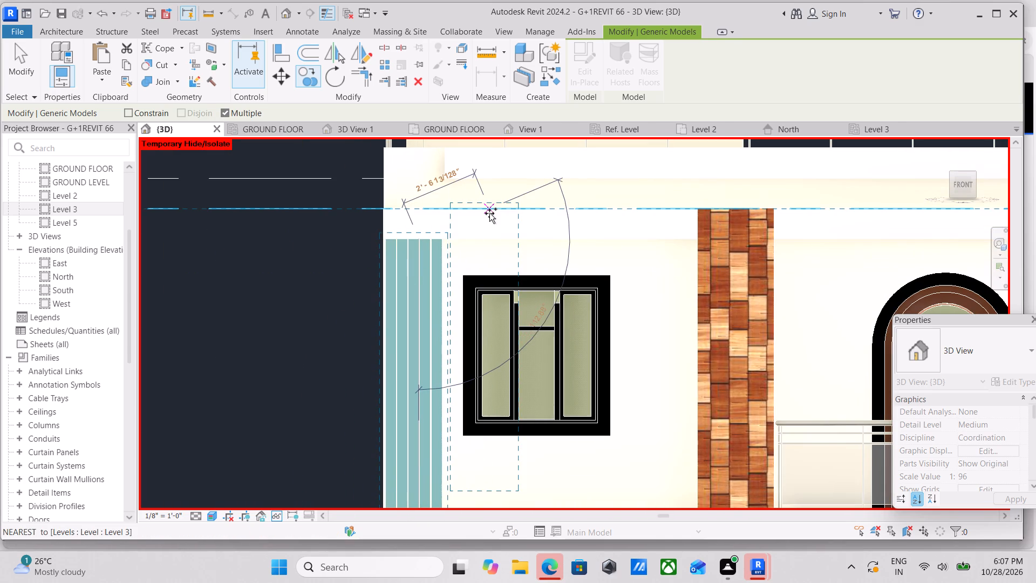
Examine the copied slats beside the upper window from the front and from the building's side corner.
{"action": "scroll", "coordinate": [494, 217], "scroll_direction": "down", "scroll_amount": 1}
{"action": "key", "text": "Escape"}
{"action": "scroll", "coordinate": [478, 311], "scroll_direction": "down", "scroll_amount": 3}
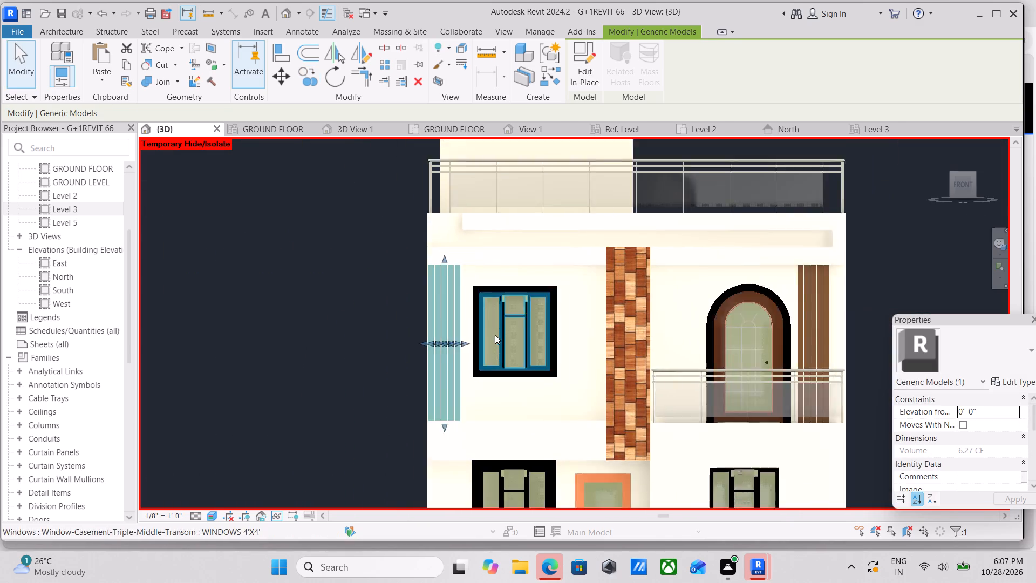
{"action": "scroll", "coordinate": [495, 335], "scroll_direction": "down", "scroll_amount": 1}
{"action": "middle_click_drag", "start_coordinate": [494, 377], "coordinate": [594, 437], "text": "shift"}
{"action": "key", "text": "Escape"}
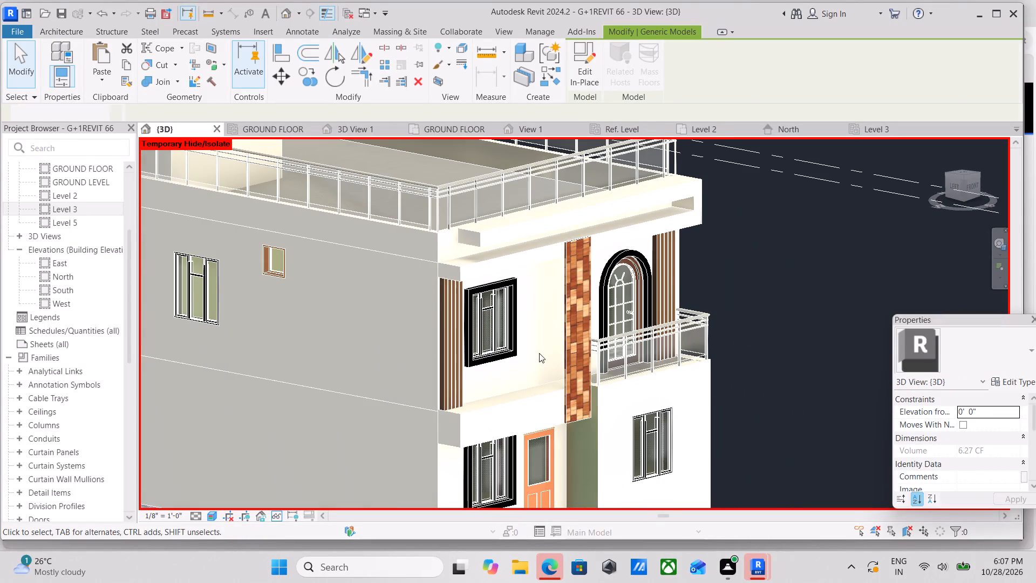
{"action": "middle_click_drag", "start_coordinate": [533, 357], "coordinate": [524, 352]}
{"action": "middle_click_drag", "start_coordinate": [530, 349], "coordinate": [526, 346]}
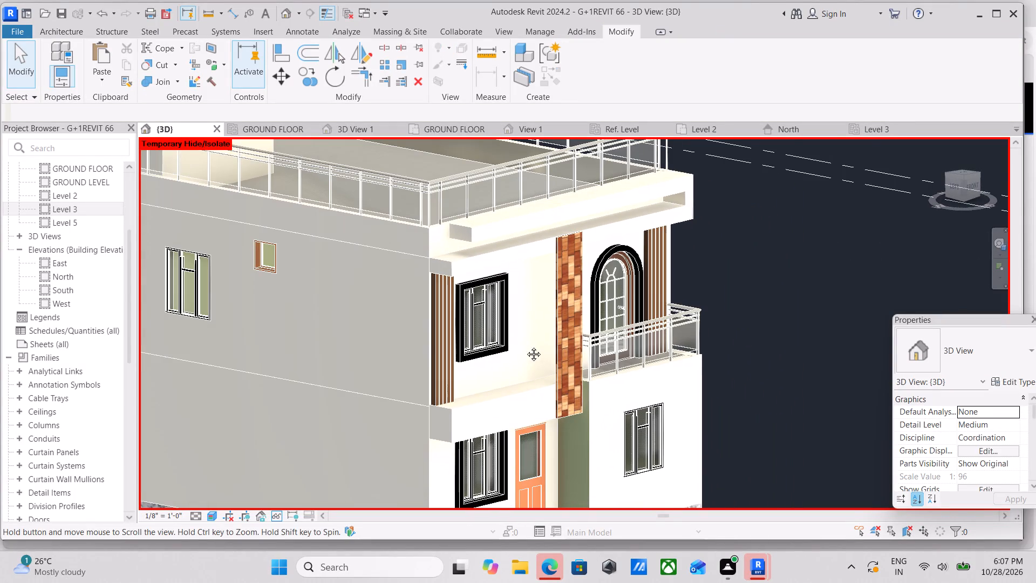
{"action": "middle_click_drag", "start_coordinate": [526, 346], "coordinate": [493, 317]}
{"action": "middle_click_drag", "start_coordinate": [455, 406], "coordinate": [445, 399], "text": "shift"}
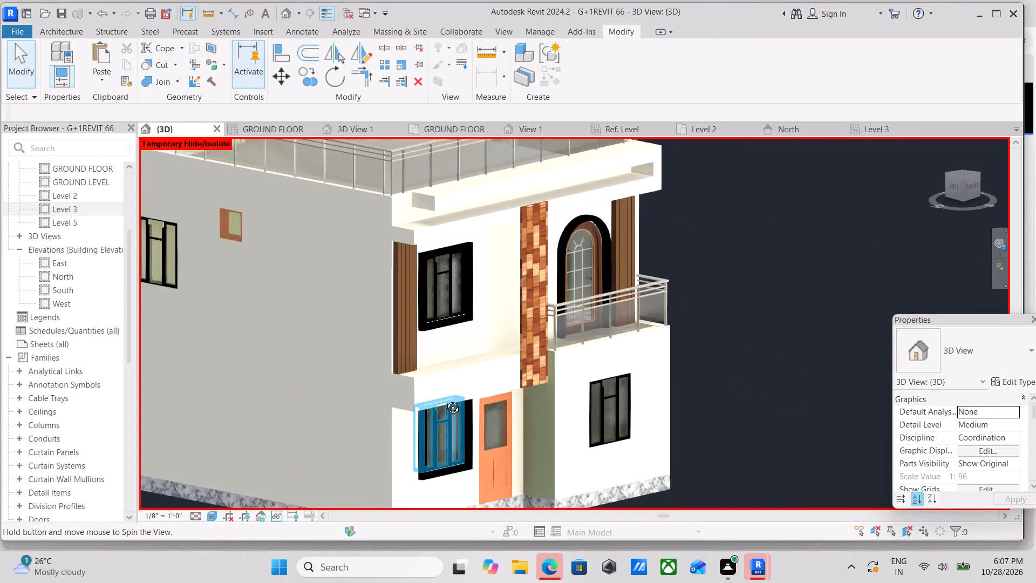
{"action": "middle_click_drag", "start_coordinate": [445, 399], "coordinate": [383, 363], "text": "shift"}
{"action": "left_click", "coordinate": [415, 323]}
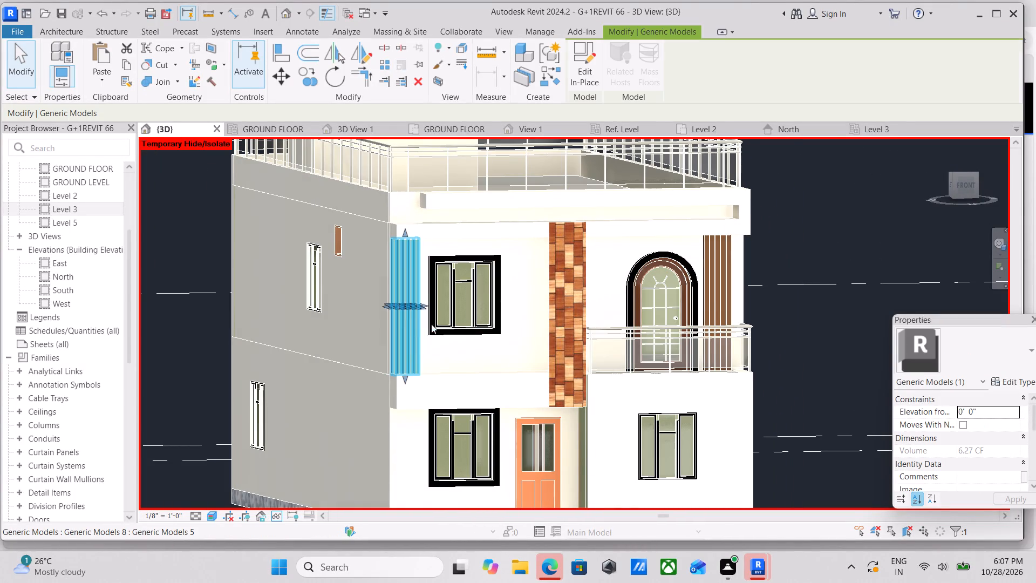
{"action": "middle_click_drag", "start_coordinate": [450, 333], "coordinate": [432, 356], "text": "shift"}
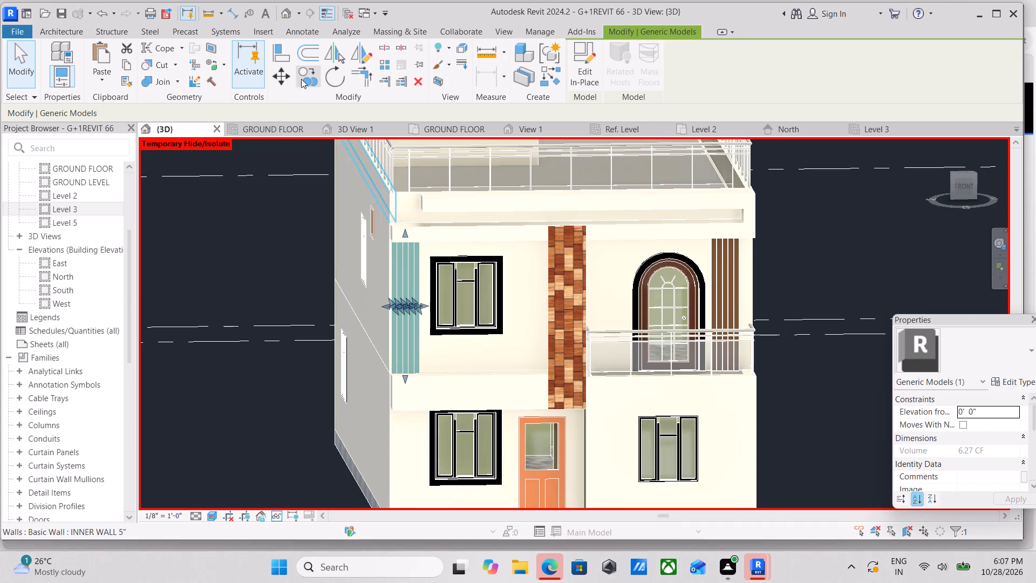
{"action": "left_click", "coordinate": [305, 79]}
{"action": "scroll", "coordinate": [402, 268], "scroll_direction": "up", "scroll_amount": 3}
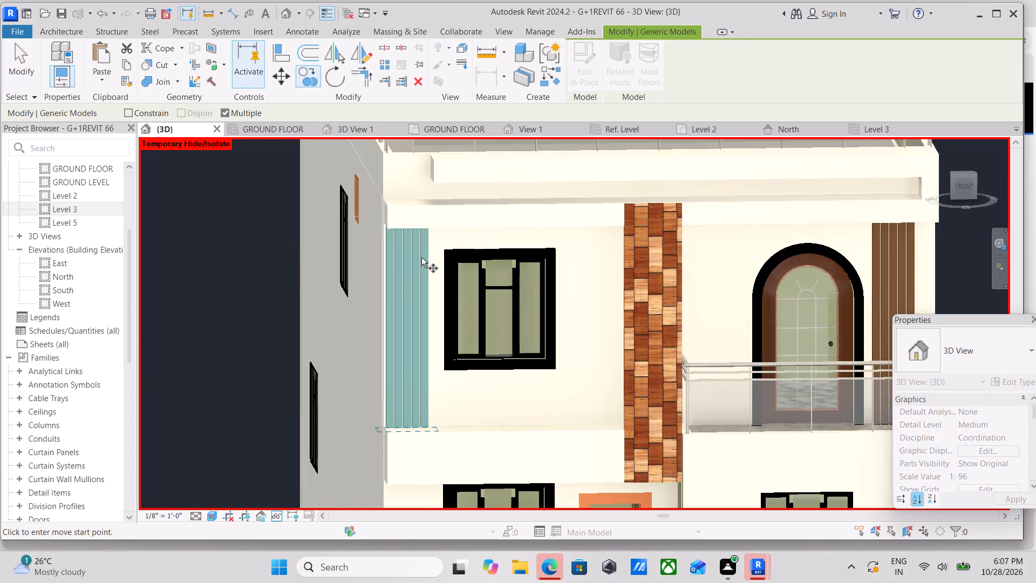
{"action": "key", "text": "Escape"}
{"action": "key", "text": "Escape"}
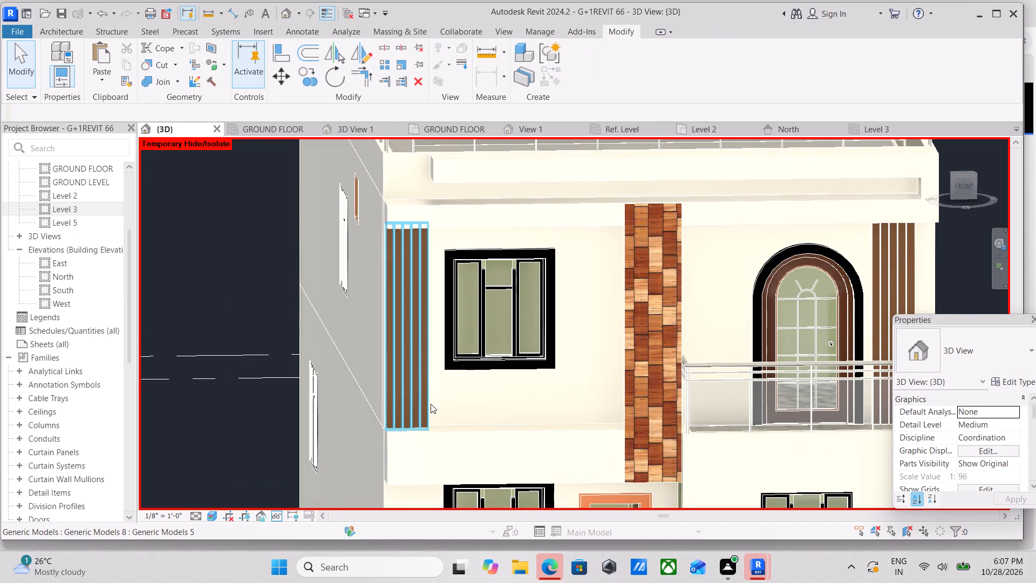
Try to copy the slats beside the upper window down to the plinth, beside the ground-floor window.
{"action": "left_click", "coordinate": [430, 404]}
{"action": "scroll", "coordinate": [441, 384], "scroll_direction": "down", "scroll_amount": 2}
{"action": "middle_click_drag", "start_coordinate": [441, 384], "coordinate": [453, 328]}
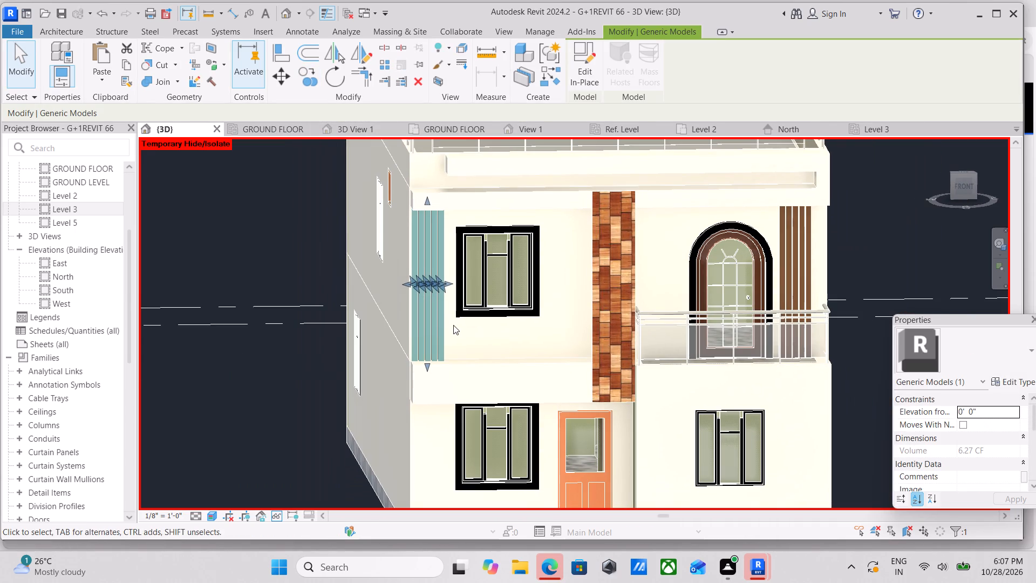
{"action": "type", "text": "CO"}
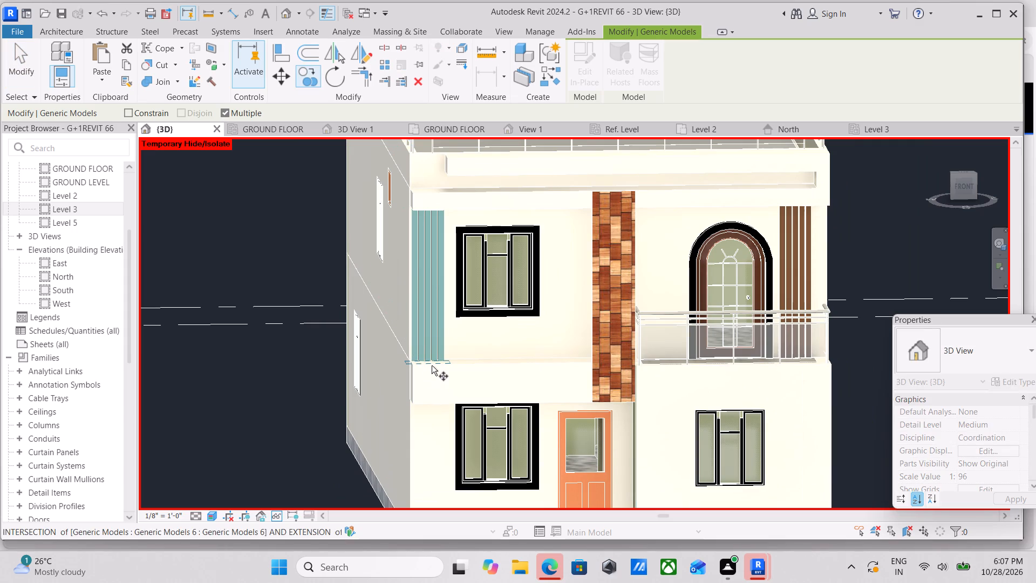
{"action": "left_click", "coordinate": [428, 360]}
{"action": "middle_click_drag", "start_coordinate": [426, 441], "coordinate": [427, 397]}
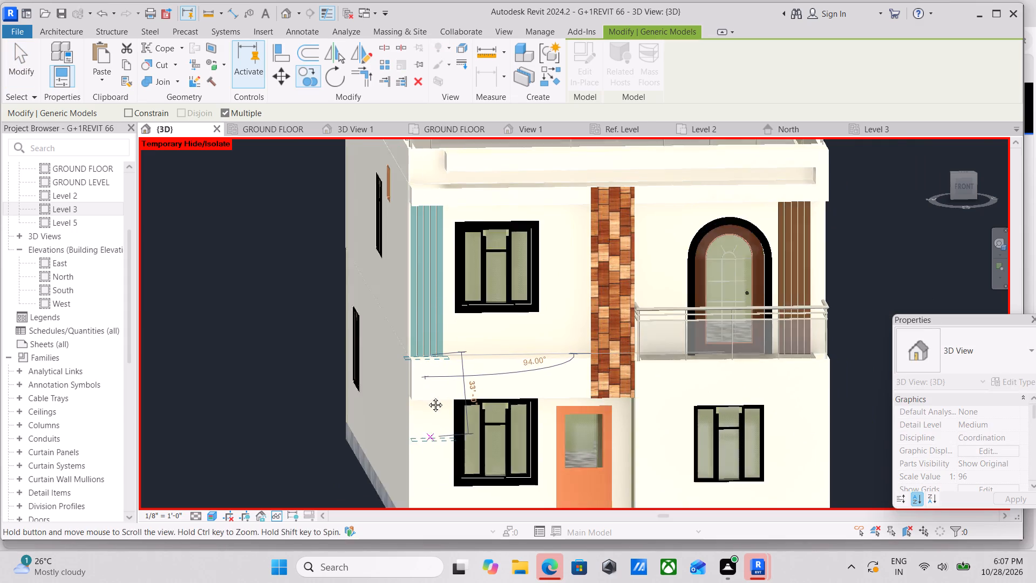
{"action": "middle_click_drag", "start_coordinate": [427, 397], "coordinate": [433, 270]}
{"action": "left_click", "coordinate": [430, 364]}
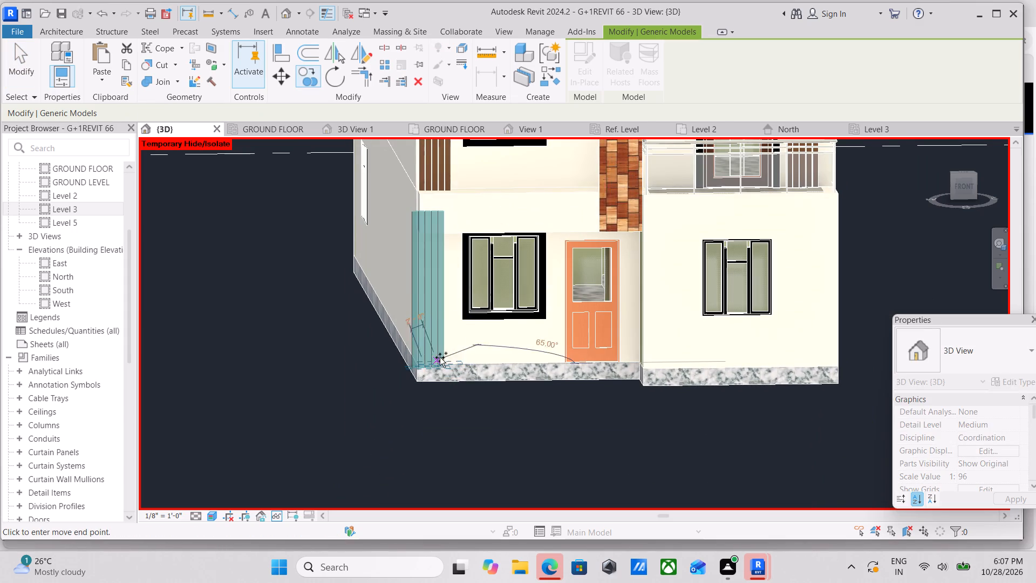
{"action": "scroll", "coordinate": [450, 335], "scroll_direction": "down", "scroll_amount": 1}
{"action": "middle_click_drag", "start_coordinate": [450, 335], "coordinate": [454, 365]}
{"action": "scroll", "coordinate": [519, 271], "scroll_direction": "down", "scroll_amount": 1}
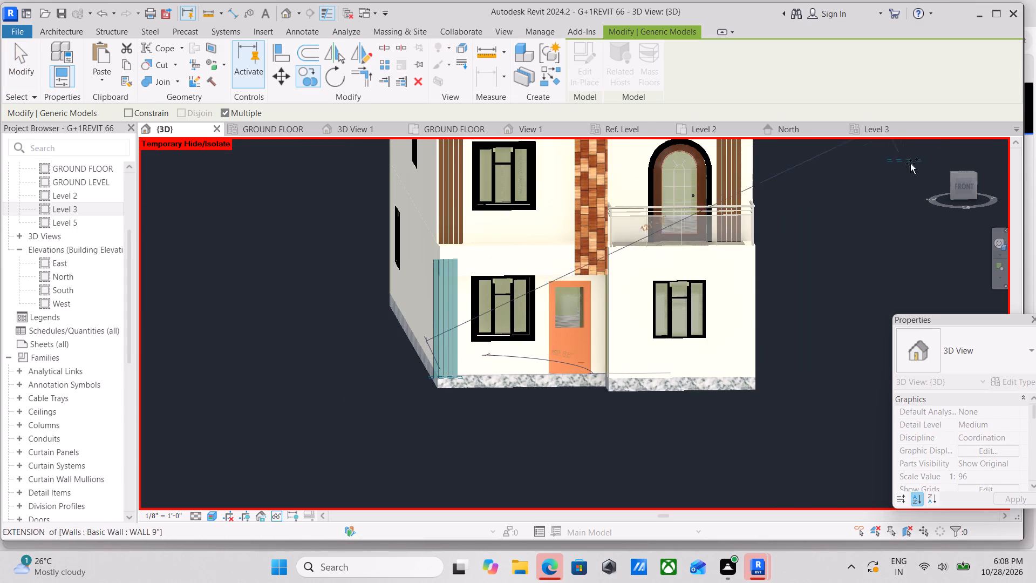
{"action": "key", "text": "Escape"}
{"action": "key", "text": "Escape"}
From the straight front view, check the new slat copy's position against the facade, upper slats and shingle strip.
{"action": "left_click", "coordinate": [962, 183]}
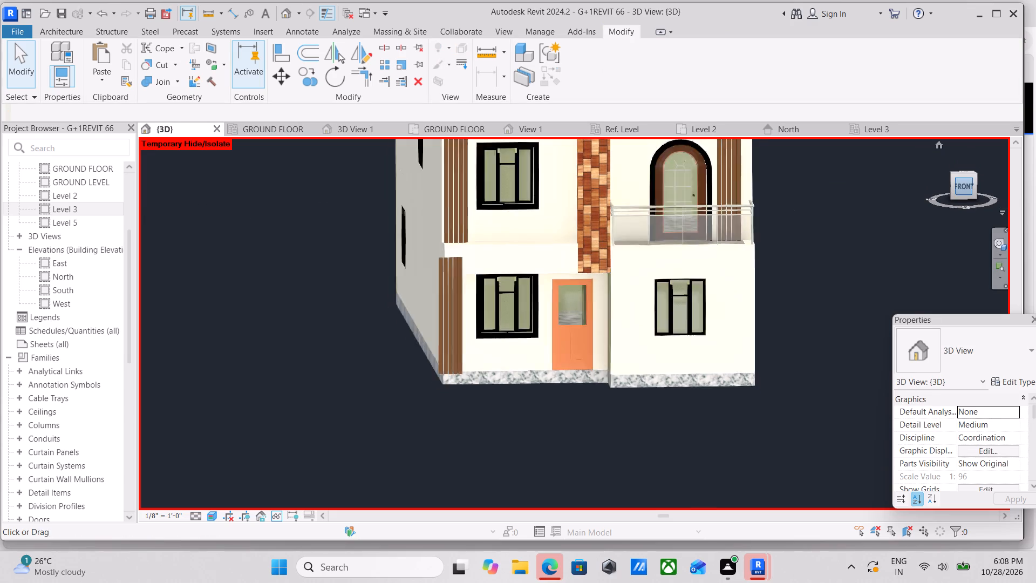
{"action": "scroll", "coordinate": [634, 296], "scroll_direction": "up", "scroll_amount": 3}
{"action": "scroll", "coordinate": [565, 306], "scroll_direction": "up", "scroll_amount": 7}
{"action": "scroll", "coordinate": [446, 395], "scroll_direction": "up", "scroll_amount": 3}
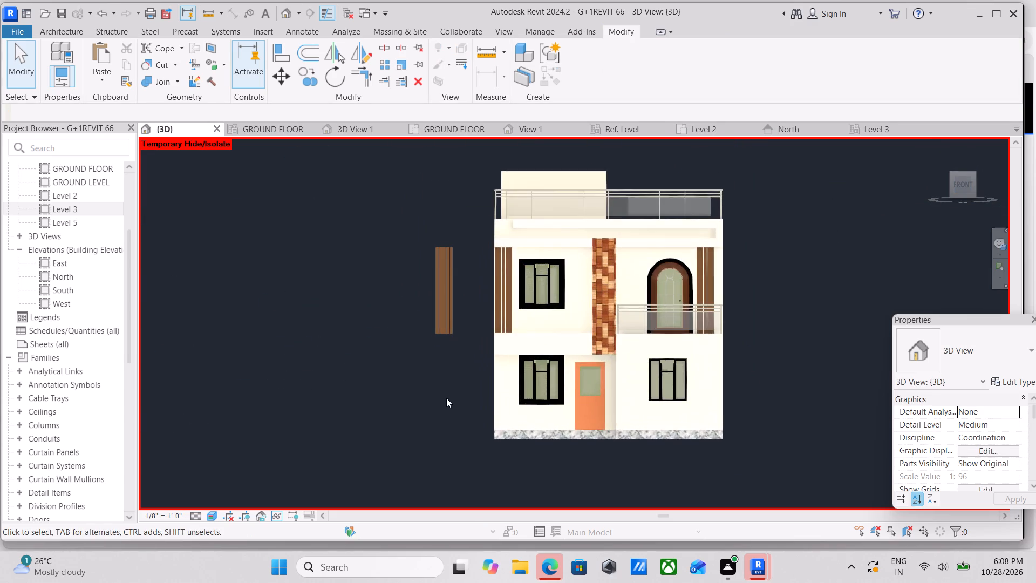
{"action": "scroll", "coordinate": [480, 394], "scroll_direction": "up", "scroll_amount": 3}
{"action": "left_click", "coordinate": [424, 263]}
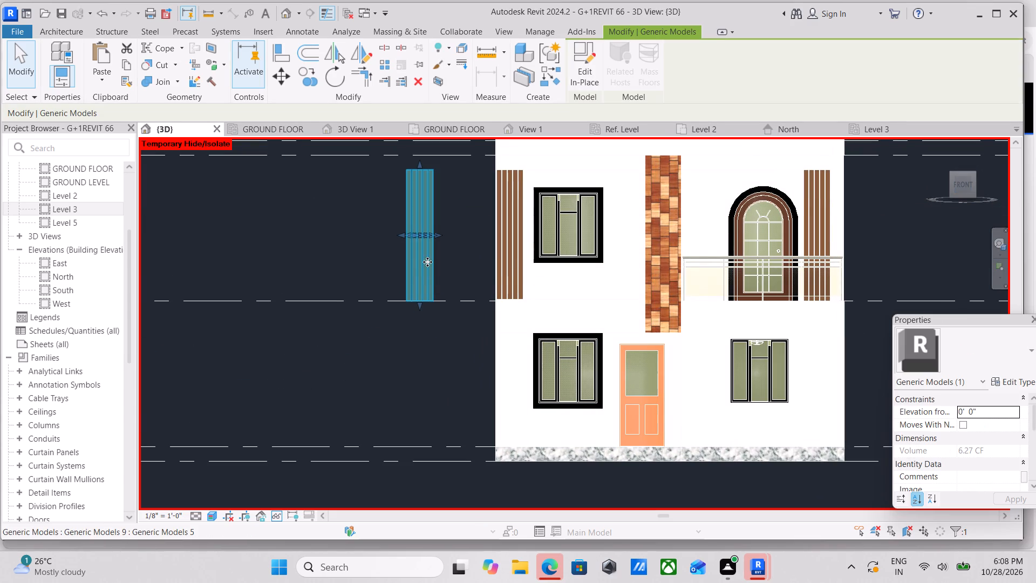
{"action": "scroll", "coordinate": [450, 249], "scroll_direction": "down", "scroll_amount": 1}
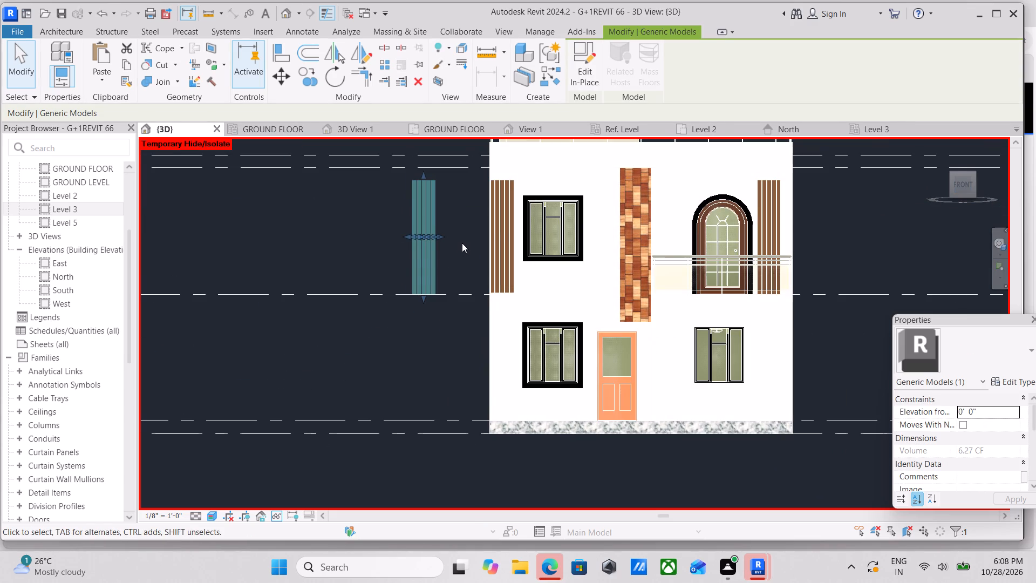
{"action": "scroll", "coordinate": [497, 224], "scroll_direction": "down", "scroll_amount": 1}
{"action": "scroll", "coordinate": [494, 185], "scroll_direction": "up", "scroll_amount": 3}
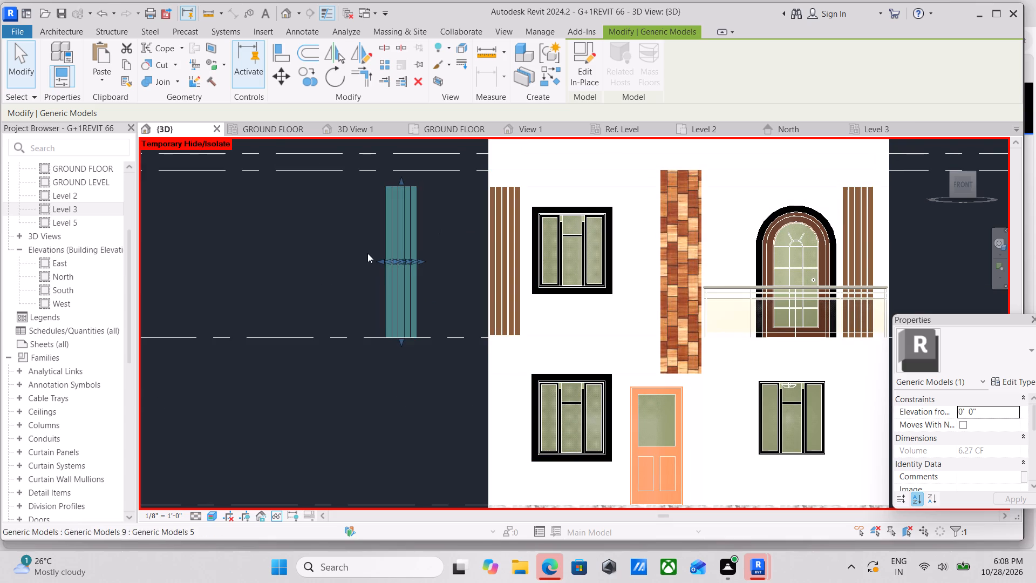
{"action": "scroll", "coordinate": [403, 268], "scroll_direction": "down", "scroll_amount": 2}
{"action": "middle_click_drag", "start_coordinate": [403, 268], "coordinate": [400, 287]}
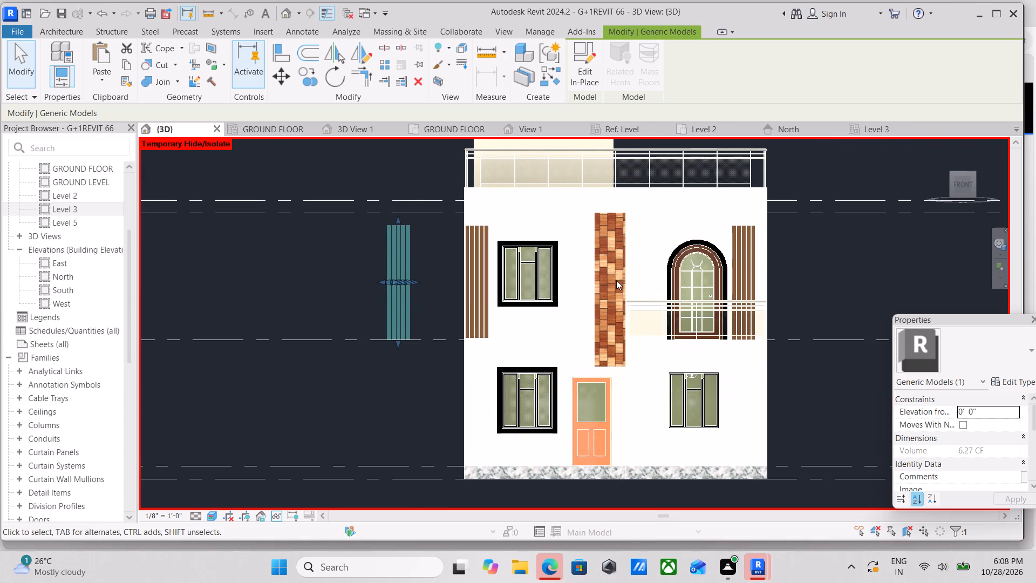
{"action": "left_click", "coordinate": [614, 281]}
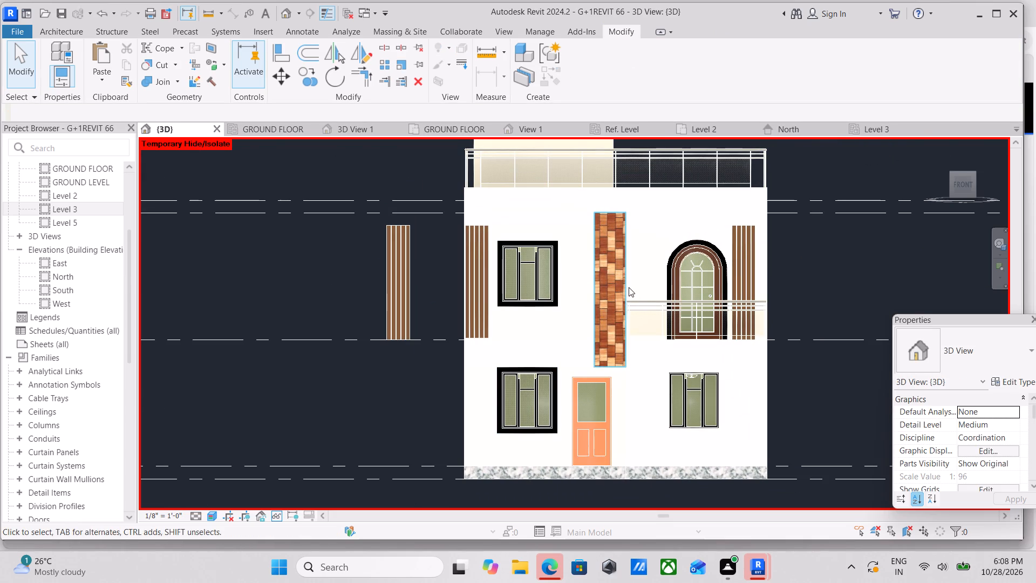
{"action": "left_click", "coordinate": [628, 287]}
{"action": "scroll", "coordinate": [628, 287], "scroll_direction": "down", "scroll_amount": 1}
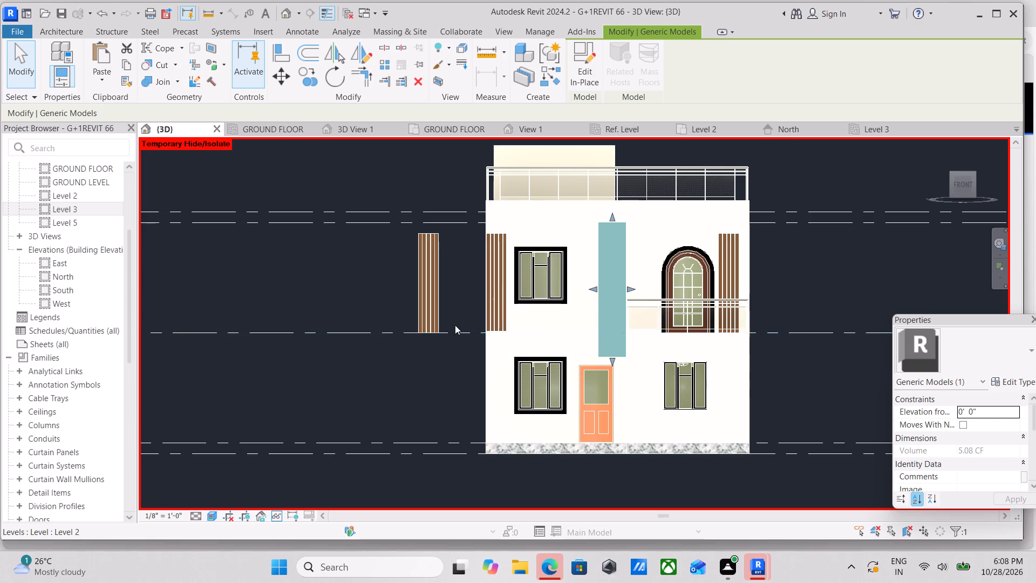
{"action": "scroll", "coordinate": [442, 313], "scroll_direction": "up", "scroll_amount": 2}
{"action": "key", "text": "Escape"}
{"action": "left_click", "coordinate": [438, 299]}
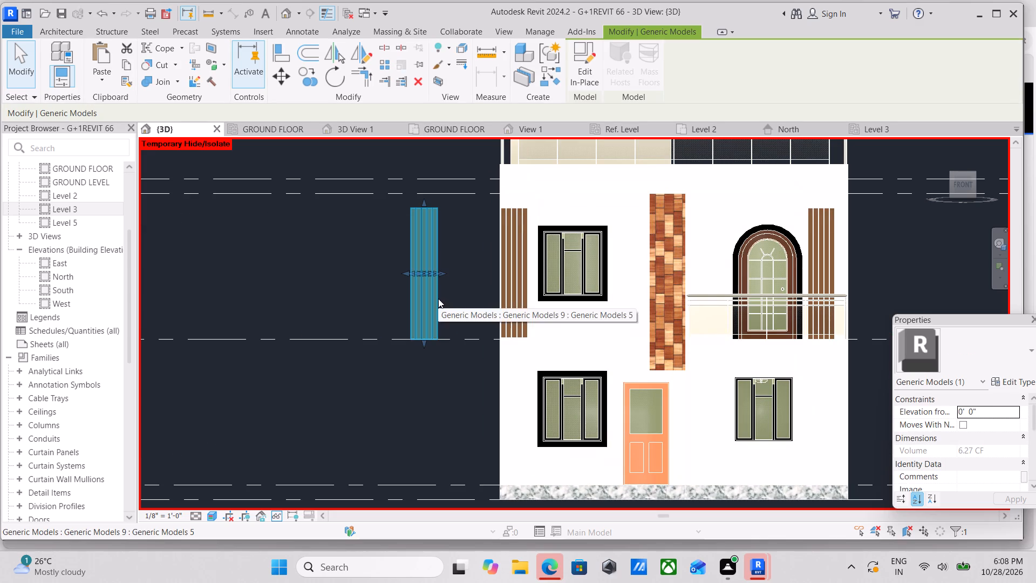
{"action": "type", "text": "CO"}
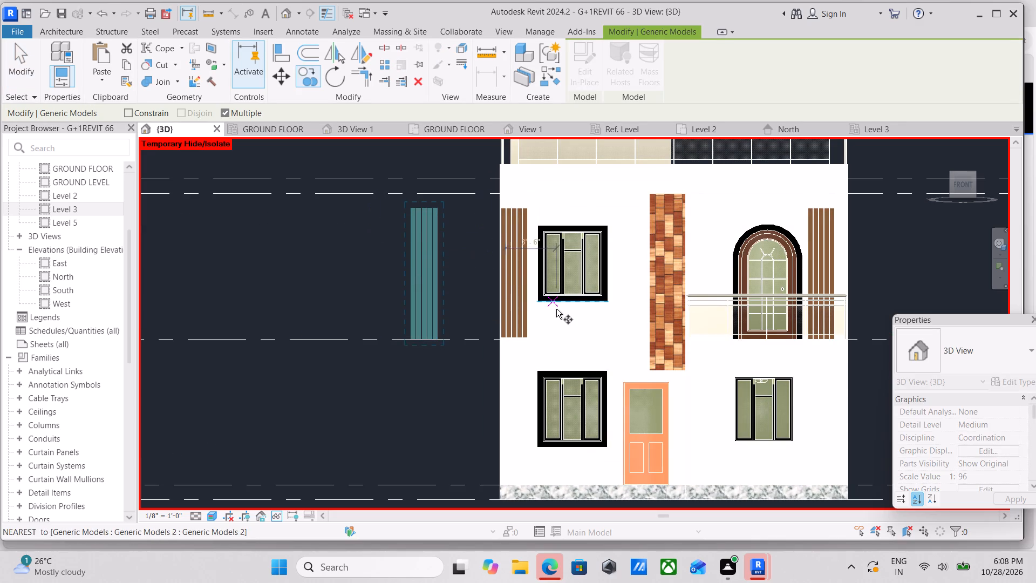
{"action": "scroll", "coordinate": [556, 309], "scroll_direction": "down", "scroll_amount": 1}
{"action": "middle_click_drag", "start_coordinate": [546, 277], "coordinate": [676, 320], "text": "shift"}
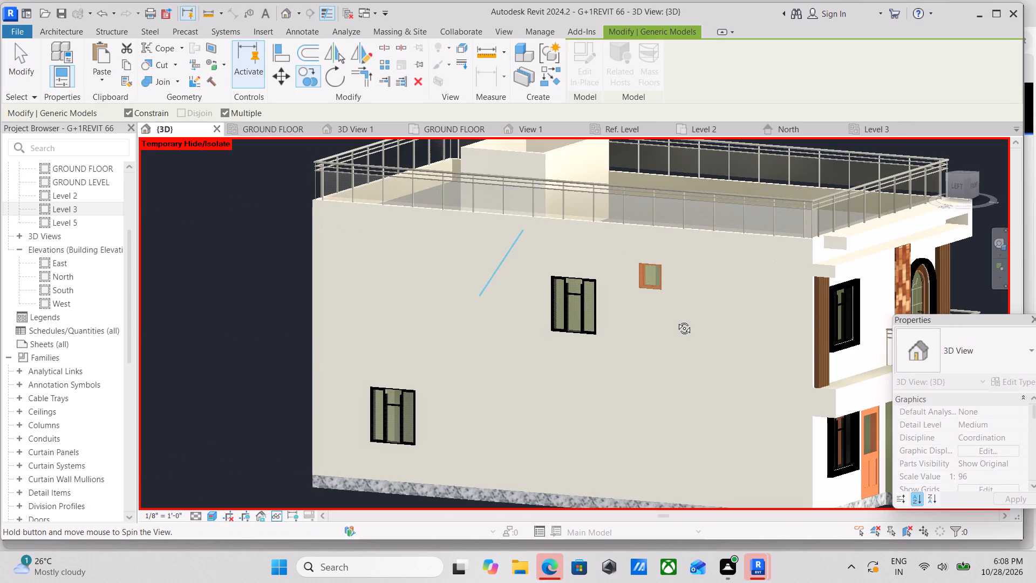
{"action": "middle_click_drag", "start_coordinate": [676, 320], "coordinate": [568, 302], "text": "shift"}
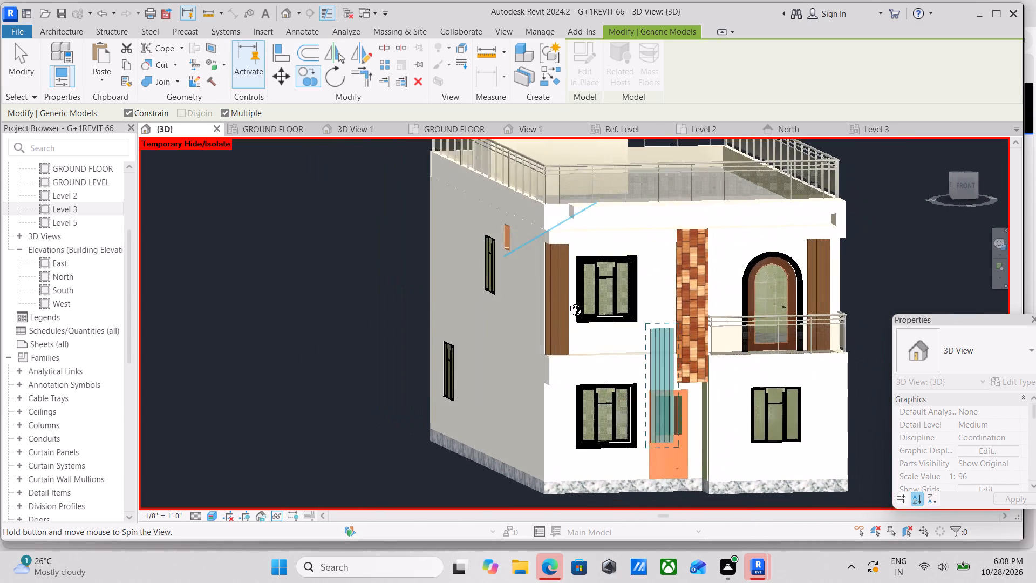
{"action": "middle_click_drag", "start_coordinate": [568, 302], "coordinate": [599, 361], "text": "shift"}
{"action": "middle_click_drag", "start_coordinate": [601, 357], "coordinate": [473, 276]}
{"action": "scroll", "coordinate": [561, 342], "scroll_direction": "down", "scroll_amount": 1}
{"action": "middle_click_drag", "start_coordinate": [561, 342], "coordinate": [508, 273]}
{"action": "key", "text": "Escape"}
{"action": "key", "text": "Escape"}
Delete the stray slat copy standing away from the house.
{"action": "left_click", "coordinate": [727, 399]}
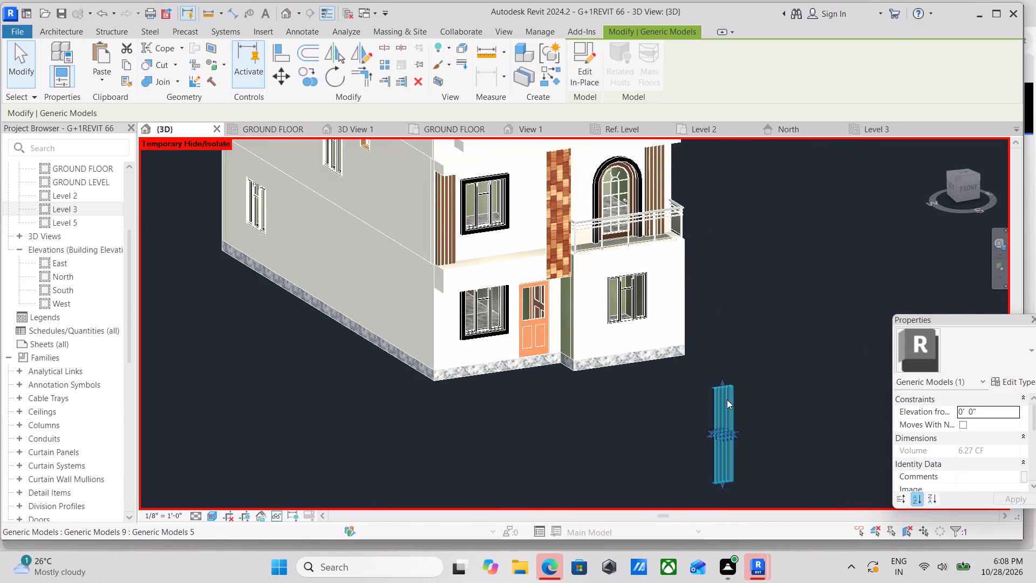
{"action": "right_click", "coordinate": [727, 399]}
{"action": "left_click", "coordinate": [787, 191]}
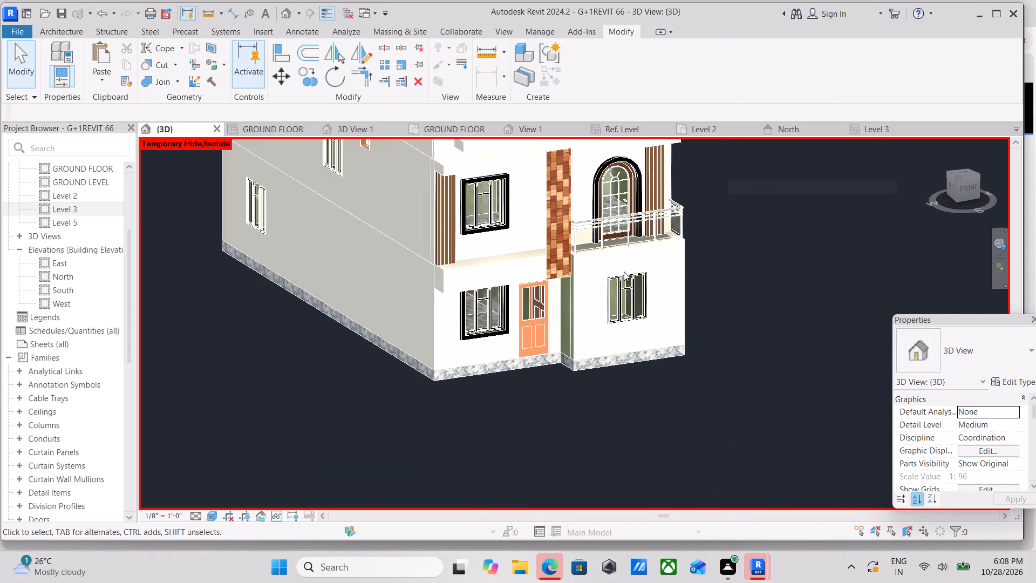
Examine up close how the slats beside the upper window meet the wall corner and the projecting ledge.
{"action": "scroll", "coordinate": [538, 293], "scroll_direction": "down", "scroll_amount": 2}
{"action": "middle_click_drag", "start_coordinate": [537, 294], "coordinate": [528, 355]}
{"action": "scroll", "coordinate": [556, 305], "scroll_direction": "up", "scroll_amount": 5}
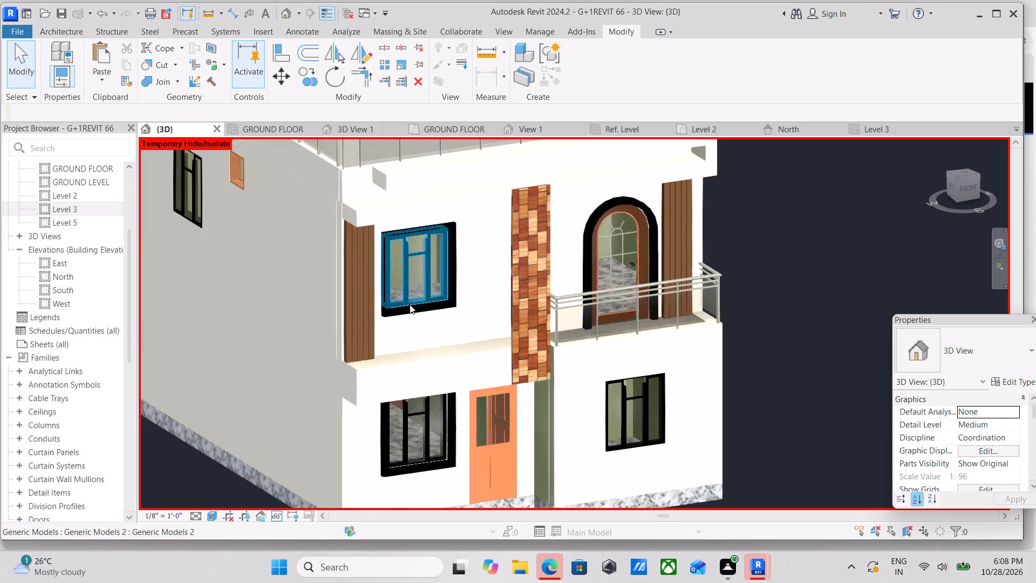
{"action": "scroll", "coordinate": [410, 304], "scroll_direction": "up", "scroll_amount": 1}
{"action": "middle_click_drag", "start_coordinate": [410, 304], "coordinate": [441, 309]}
{"action": "scroll", "coordinate": [369, 331], "scroll_direction": "up", "scroll_amount": 2}
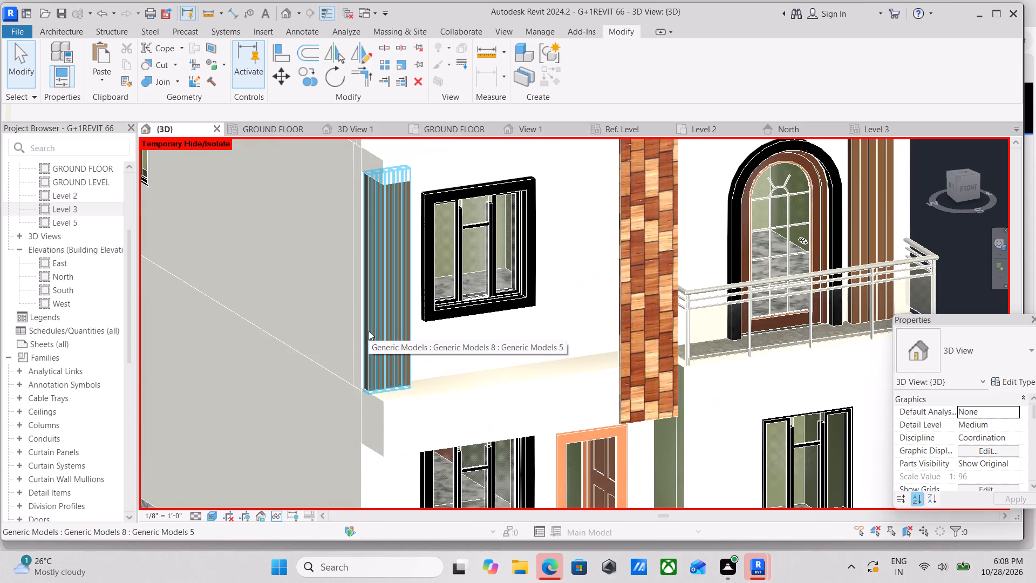
{"action": "scroll", "coordinate": [376, 328], "scroll_direction": "up", "scroll_amount": 3}
{"action": "scroll", "coordinate": [459, 321], "scroll_direction": "down", "scroll_amount": 3}
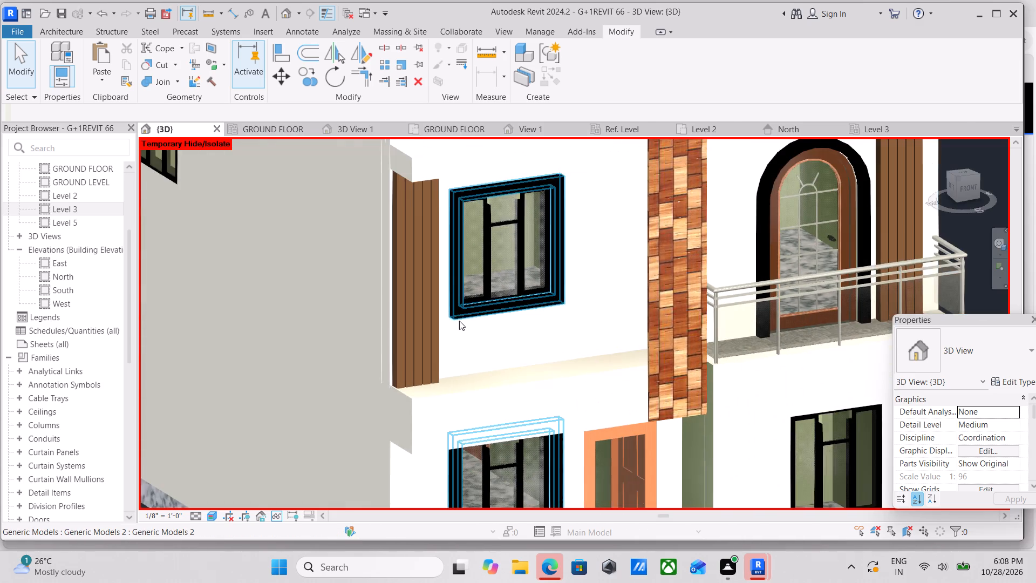
{"action": "scroll", "coordinate": [459, 321], "scroll_direction": "down", "scroll_amount": 1}
{"action": "scroll", "coordinate": [467, 367], "scroll_direction": "down", "scroll_amount": 1}
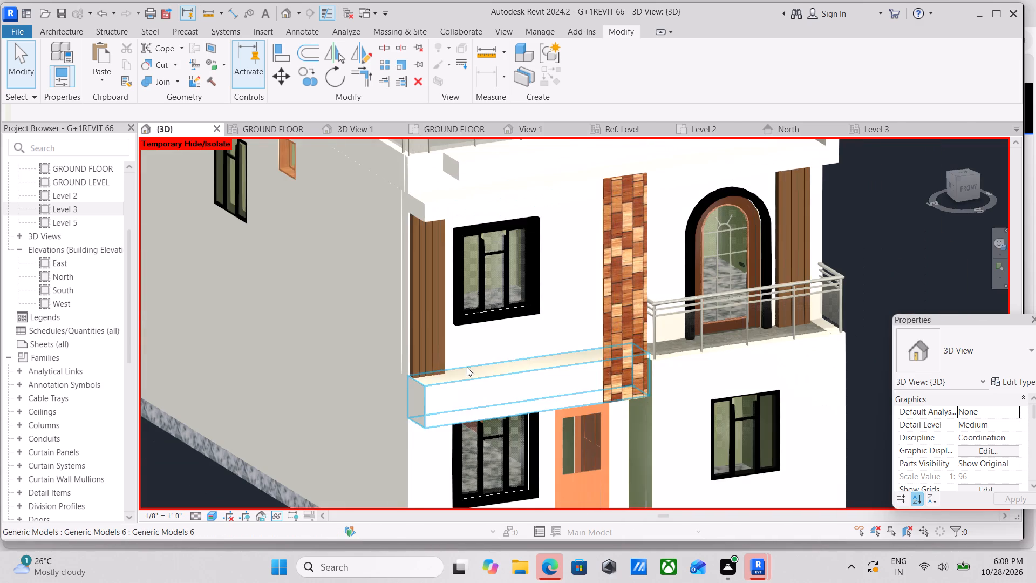
Stretch the lower end of the slats beside the upper window down to the plinth, past the ledge and ground-floor window.
{"action": "middle_click_drag", "start_coordinate": [485, 435], "coordinate": [440, 378], "text": "shift"}
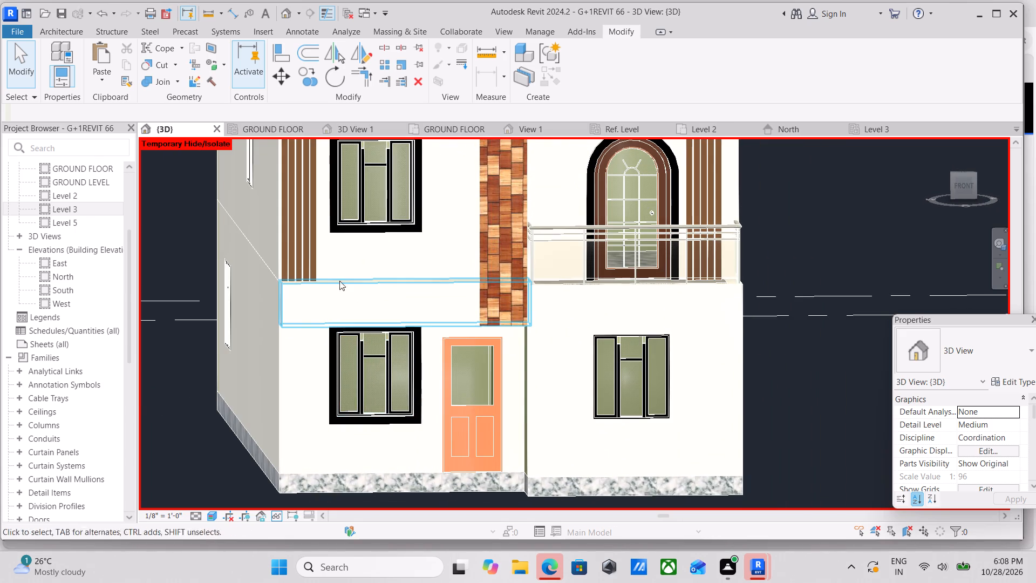
{"action": "left_click", "coordinate": [303, 249]}
{"action": "left_click_drag", "start_coordinate": [298, 288], "coordinate": [298, 478]}
{"action": "scroll", "coordinate": [345, 430], "scroll_direction": "down", "scroll_amount": 2}
{"action": "middle_click_drag", "start_coordinate": [346, 430], "coordinate": [299, 449], "text": "shift"}
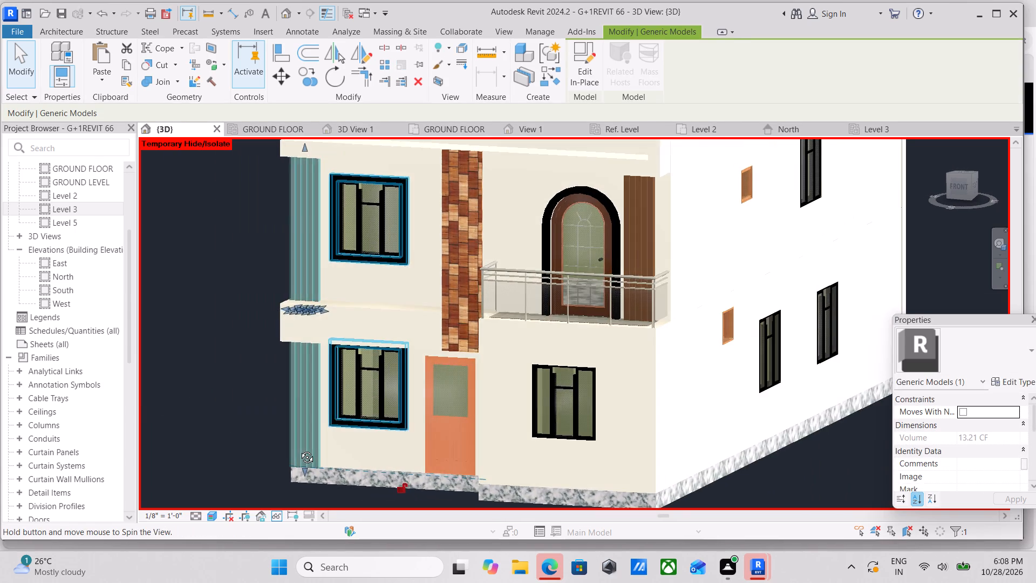
{"action": "middle_click_drag", "start_coordinate": [299, 449], "coordinate": [318, 450], "text": "shift"}
{"action": "scroll", "coordinate": [308, 449], "scroll_direction": "down", "scroll_amount": 1}
{"action": "key", "text": "Escape"}
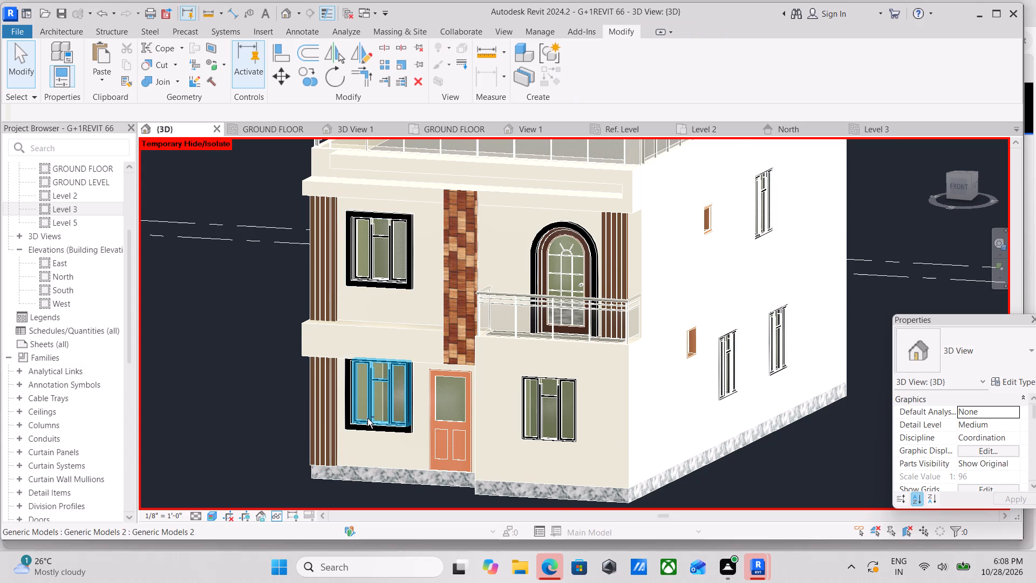
{"action": "middle_click_drag", "start_coordinate": [395, 400], "coordinate": [502, 398], "text": "shift"}
{"action": "middle_click_drag", "start_coordinate": [388, 378], "coordinate": [394, 412]}
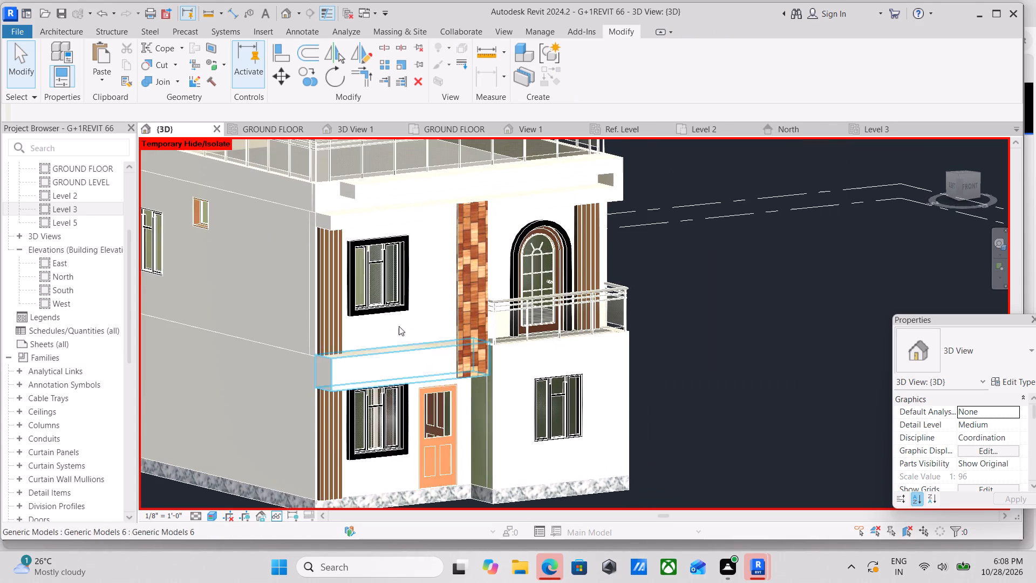
Examine the front facade from several angles, checking the slats, ledge, shingle strip, balcony and window surrounds on both floors.
{"action": "middle_click_drag", "start_coordinate": [403, 315], "coordinate": [398, 346], "text": "shift"}
{"action": "middle_click_drag", "start_coordinate": [427, 324], "coordinate": [381, 400]}
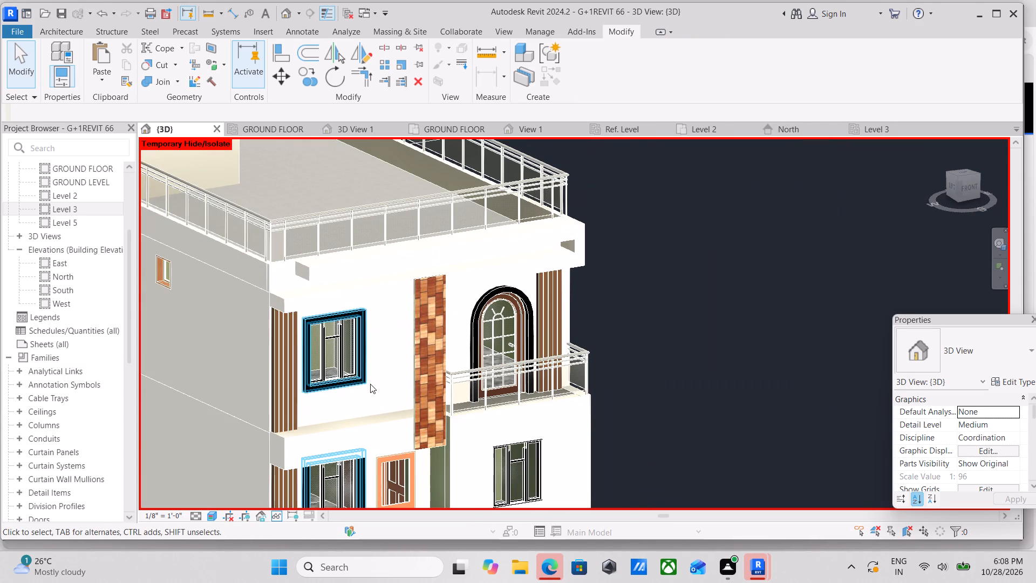
{"action": "scroll", "coordinate": [365, 384], "scroll_direction": "up", "scroll_amount": 6}
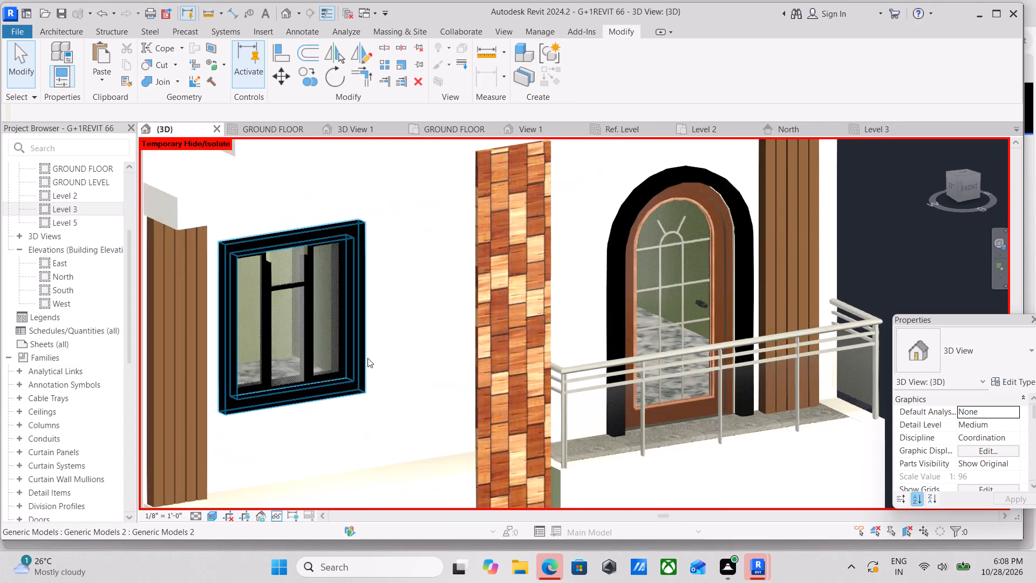
{"action": "scroll", "coordinate": [367, 358], "scroll_direction": "down", "scroll_amount": 3}
{"action": "middle_click_drag", "start_coordinate": [367, 358], "coordinate": [380, 384]}
{"action": "scroll", "coordinate": [380, 384], "scroll_direction": "down", "scroll_amount": 2}
{"action": "middle_click_drag", "start_coordinate": [340, 453], "coordinate": [393, 341]}
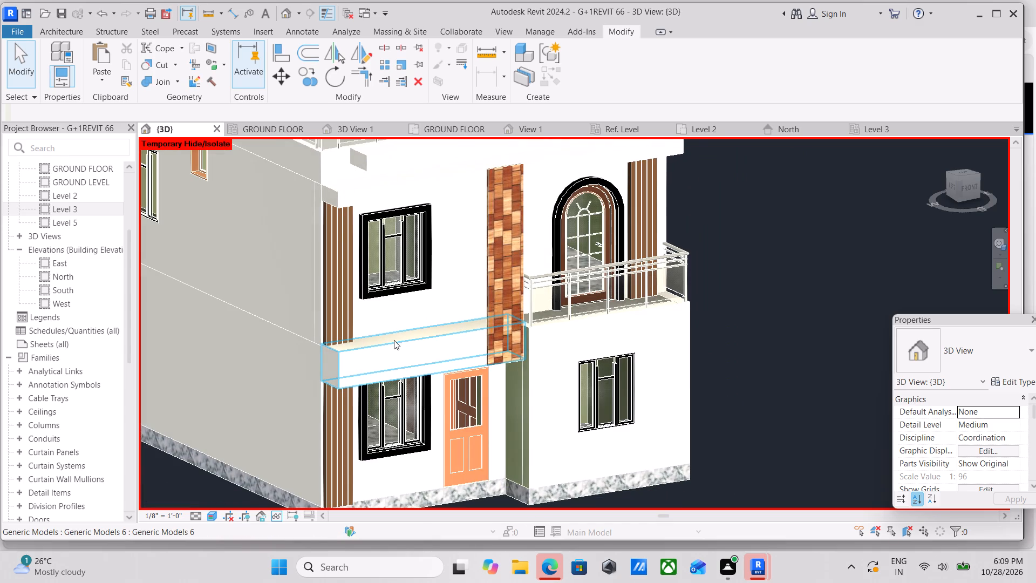
{"action": "scroll", "coordinate": [394, 340], "scroll_direction": "up", "scroll_amount": 1}
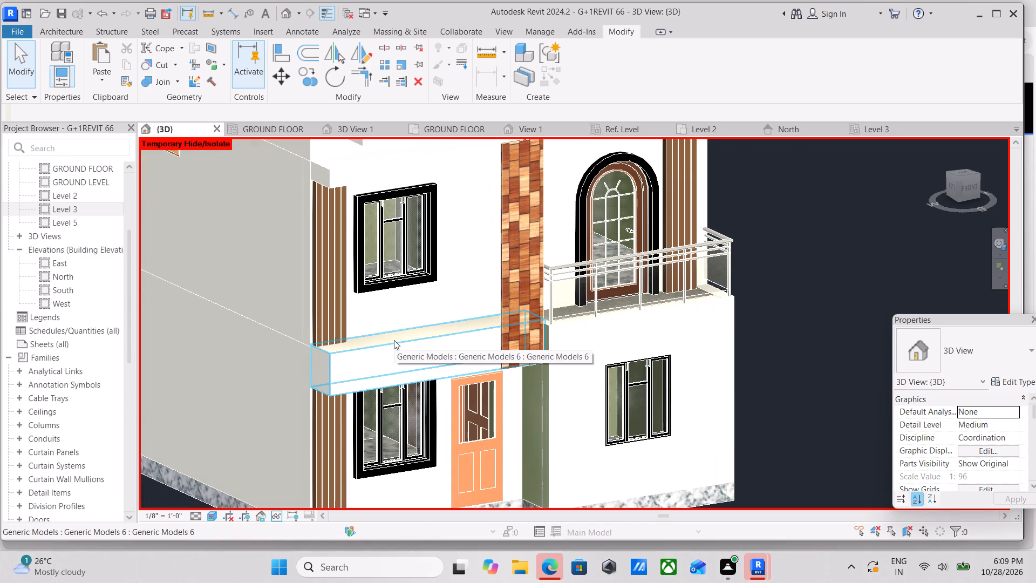
{"action": "middle_click_drag", "start_coordinate": [393, 382], "coordinate": [390, 382]}
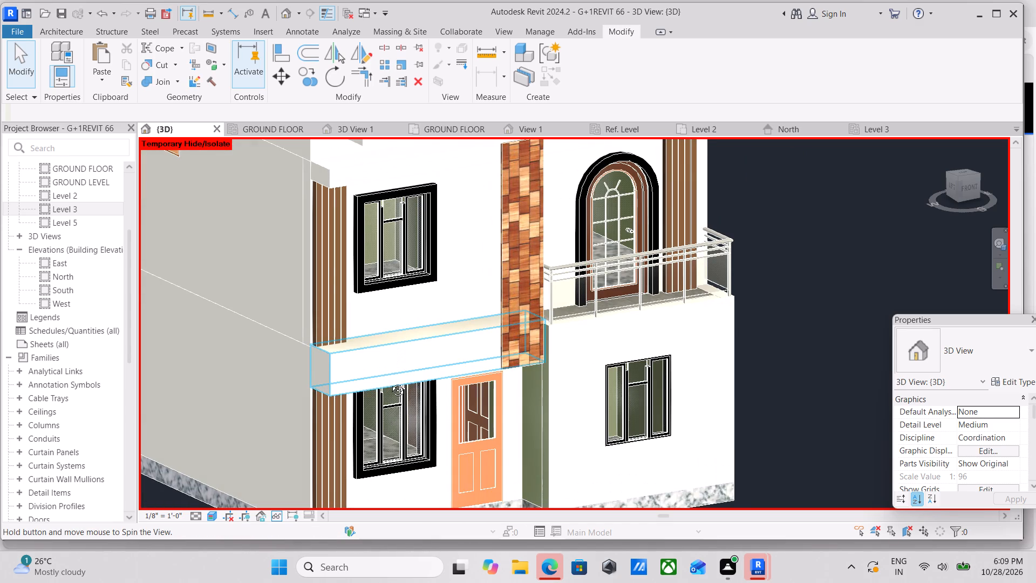
{"action": "middle_click_drag", "start_coordinate": [390, 382], "coordinate": [353, 383]}
{"action": "scroll", "coordinate": [353, 383], "scroll_direction": "down", "scroll_amount": 1, "text": "shift"}
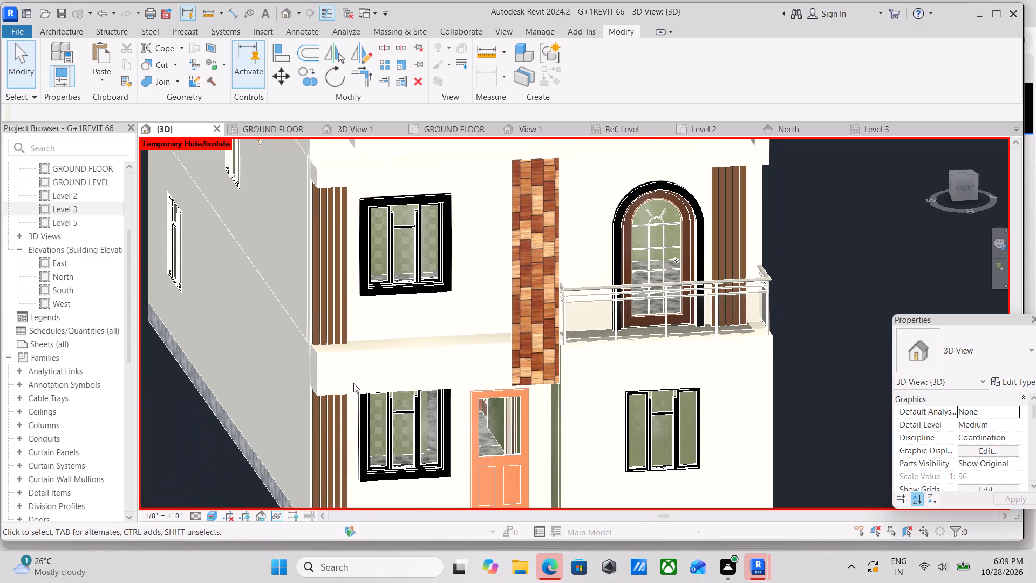
{"action": "middle_click_drag", "start_coordinate": [395, 414], "coordinate": [464, 448]}
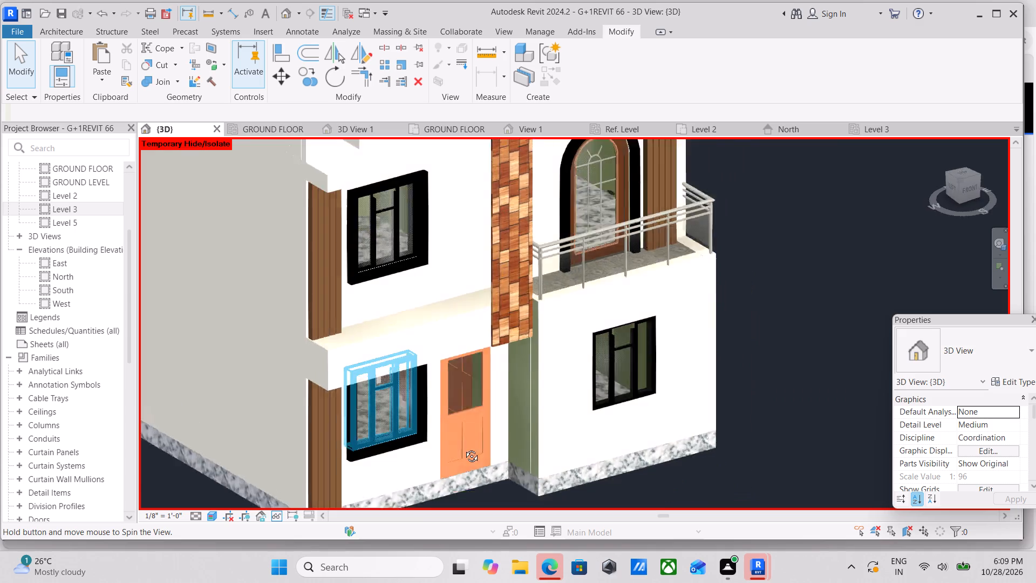
{"action": "middle_click_drag", "start_coordinate": [464, 448], "coordinate": [494, 437]}
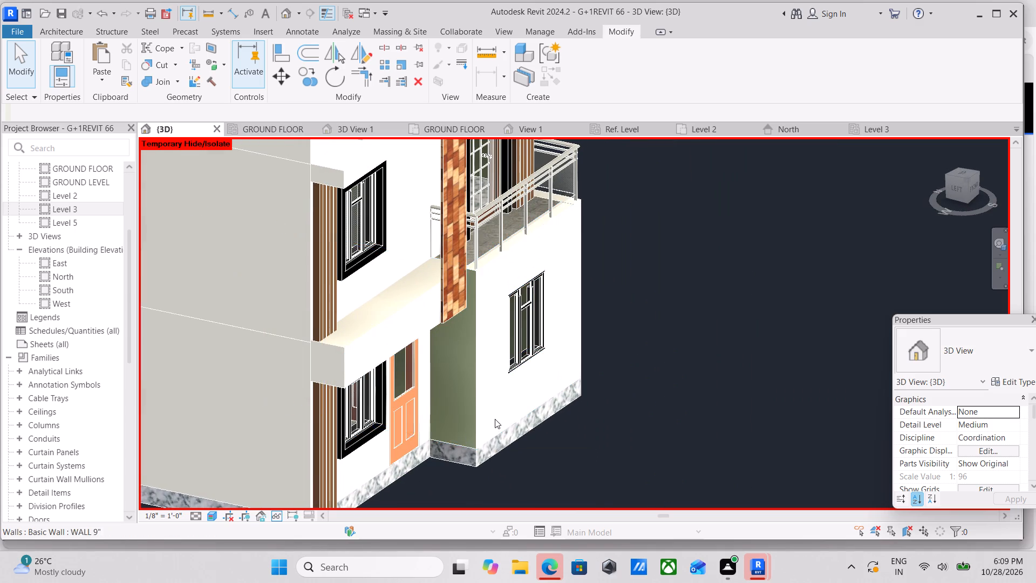
{"action": "scroll", "coordinate": [495, 418], "scroll_direction": "down", "scroll_amount": 1}
{"action": "middle_click_drag", "start_coordinate": [499, 416], "coordinate": [407, 458]}
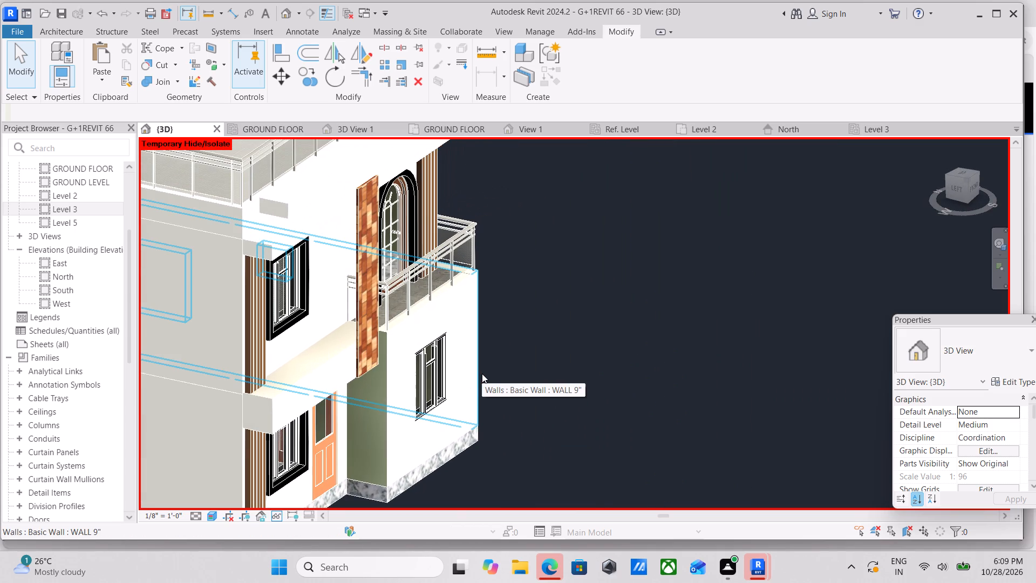
{"action": "scroll", "coordinate": [489, 369], "scroll_direction": "up", "scroll_amount": 2}
{"action": "middle_click_drag", "start_coordinate": [453, 380], "coordinate": [384, 396], "text": "shift"}
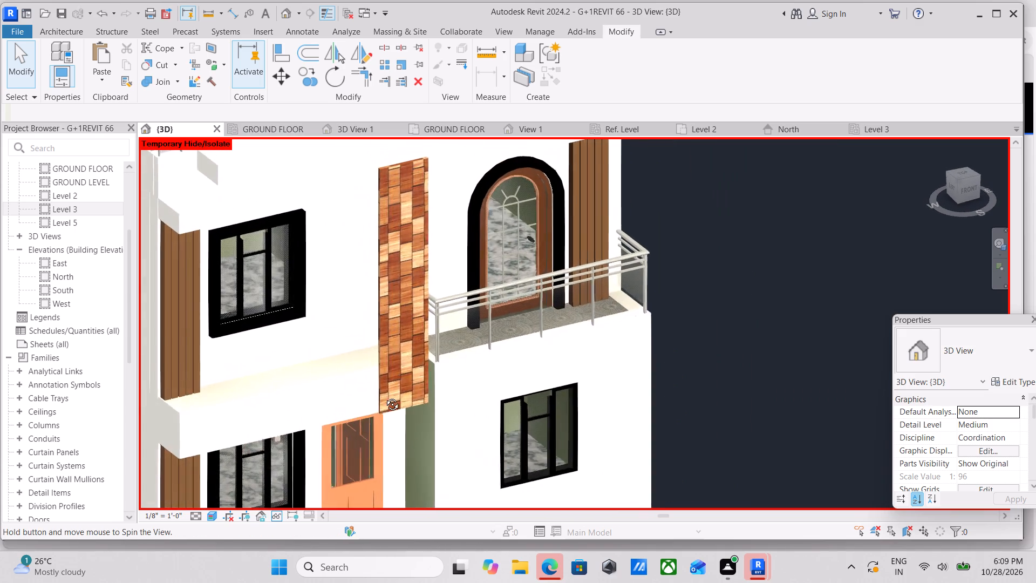
{"action": "middle_click_drag", "start_coordinate": [384, 396], "coordinate": [384, 396], "text": "shift"}
{"action": "middle_click", "coordinate": [492, 396]}
{"action": "middle_click_drag", "start_coordinate": [447, 369], "coordinate": [452, 334]}
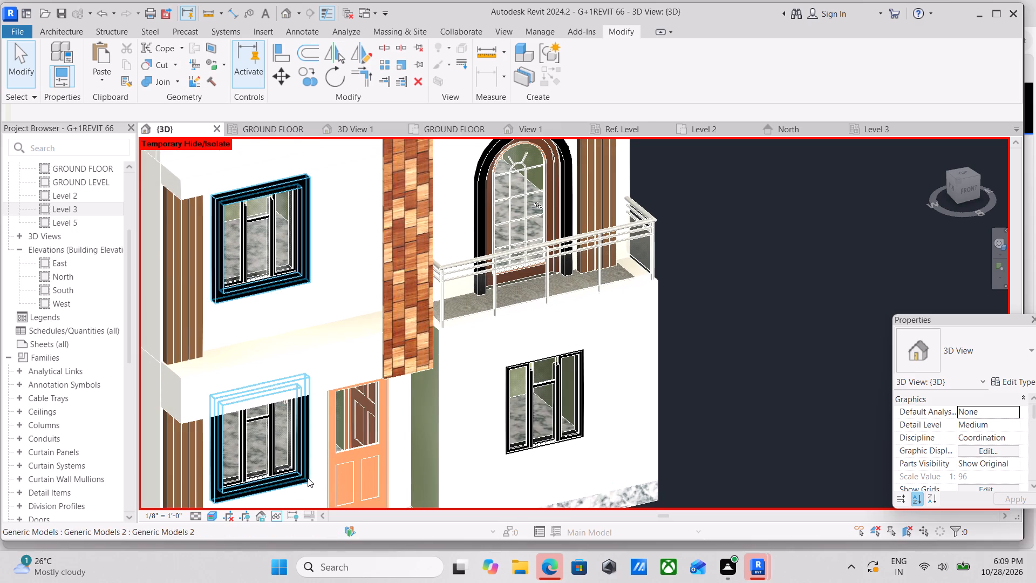
{"action": "scroll", "coordinate": [369, 445], "scroll_direction": "down", "scroll_amount": 1}
{"action": "middle_click_drag", "start_coordinate": [369, 445], "coordinate": [331, 440]}
{"action": "scroll", "coordinate": [533, 304], "scroll_direction": "down", "scroll_amount": 2}
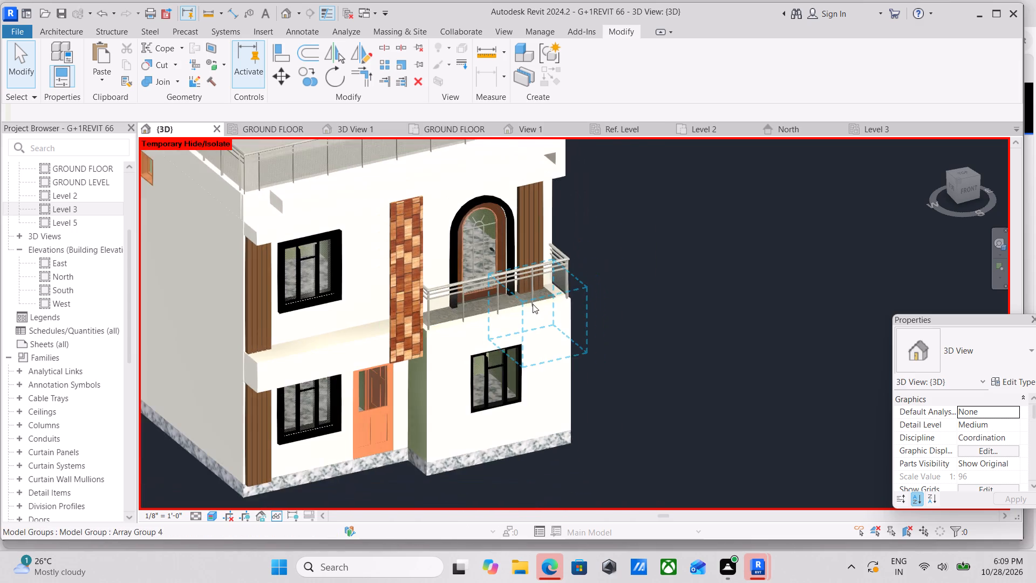
{"action": "middle_click_drag", "start_coordinate": [533, 304], "coordinate": [506, 330]}
{"action": "scroll", "coordinate": [502, 331], "scroll_direction": "down", "scroll_amount": 2}
{"action": "middle_click_drag", "start_coordinate": [502, 331], "coordinate": [394, 417]}
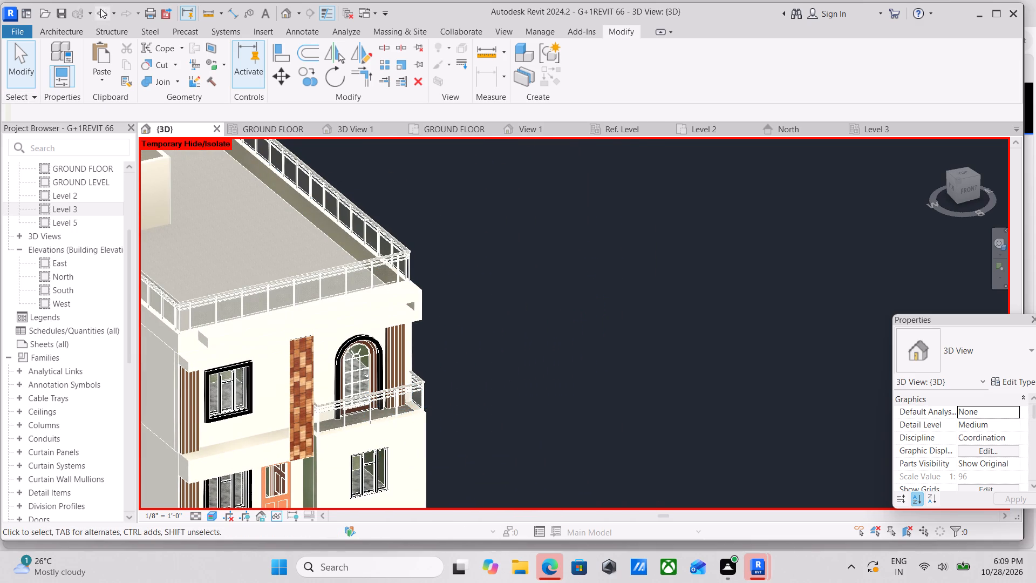
Start an in-place model in the Generic Models category, accepting the default name.
{"action": "left_click", "coordinate": [62, 28]}
{"action": "left_click", "coordinate": [170, 81]}
{"action": "left_click", "coordinate": [167, 134]}
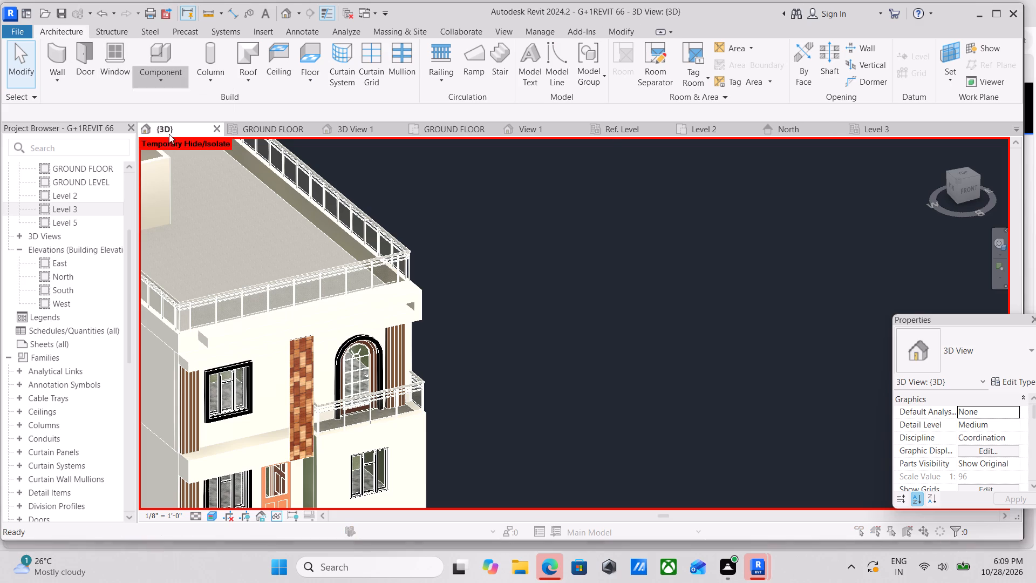
{"action": "scroll", "coordinate": [486, 276], "scroll_direction": "down", "scroll_amount": 5}
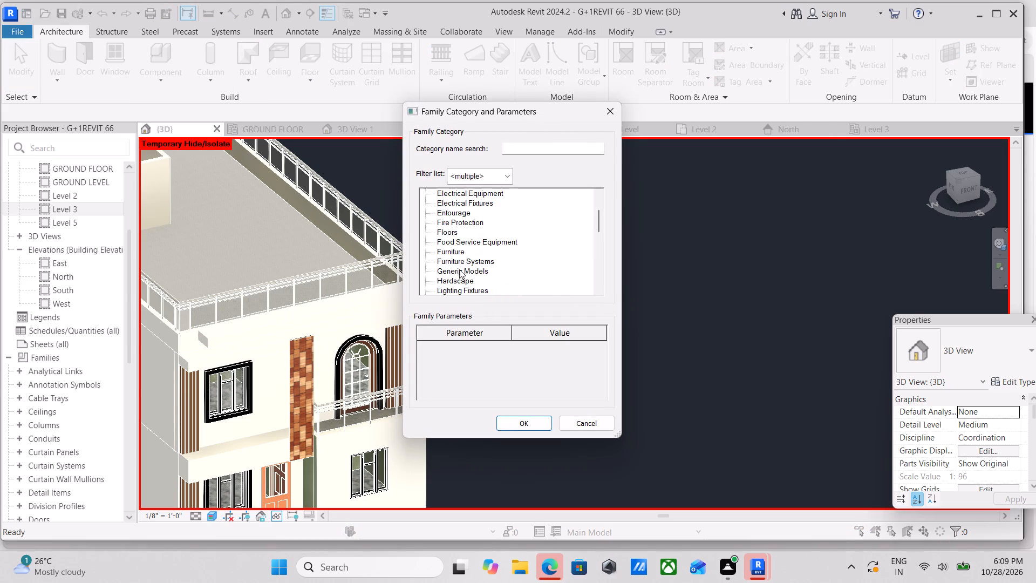
{"action": "left_click", "coordinate": [462, 270]}
{"action": "left_click", "coordinate": [528, 421]}
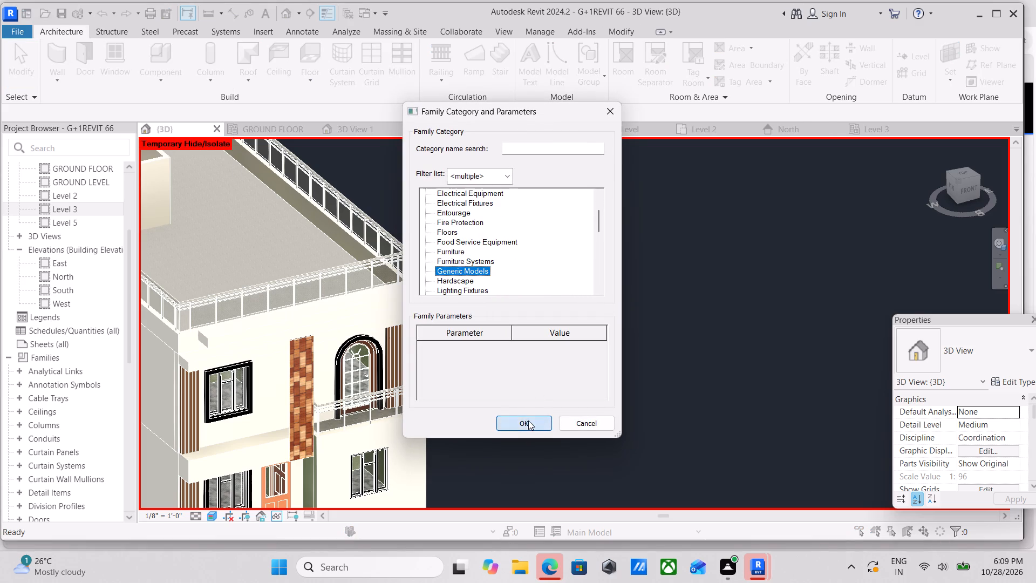
{"action": "left_click", "coordinate": [509, 301]}
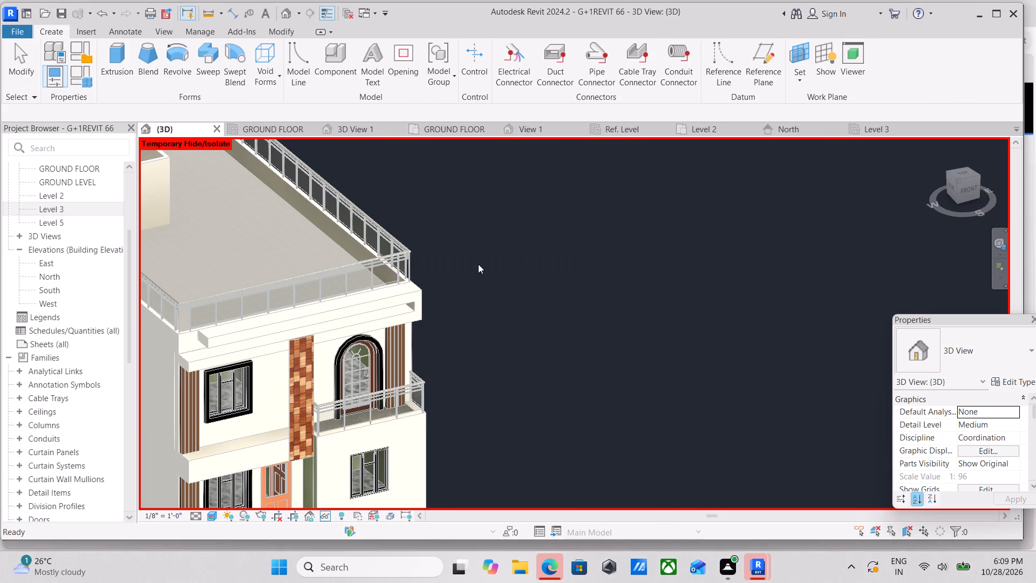
Begin an extrusion and pick the front wall face around the ground-floor window below the balcony as its work plane.
{"action": "left_click", "coordinate": [116, 72]}
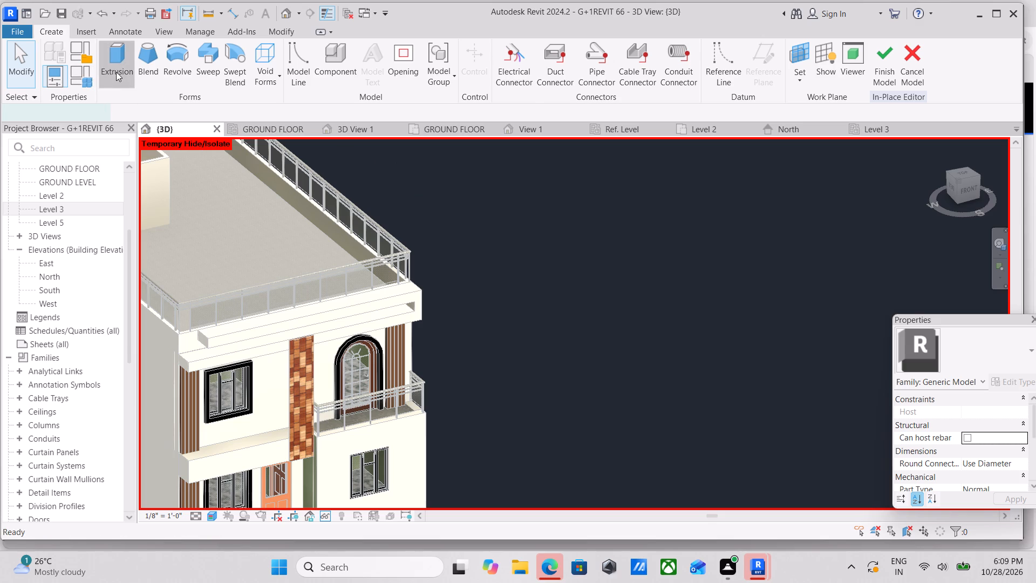
{"action": "scroll", "coordinate": [310, 428], "scroll_direction": "down", "scroll_amount": 1}
{"action": "middle_click_drag", "start_coordinate": [310, 419], "coordinate": [263, 272]}
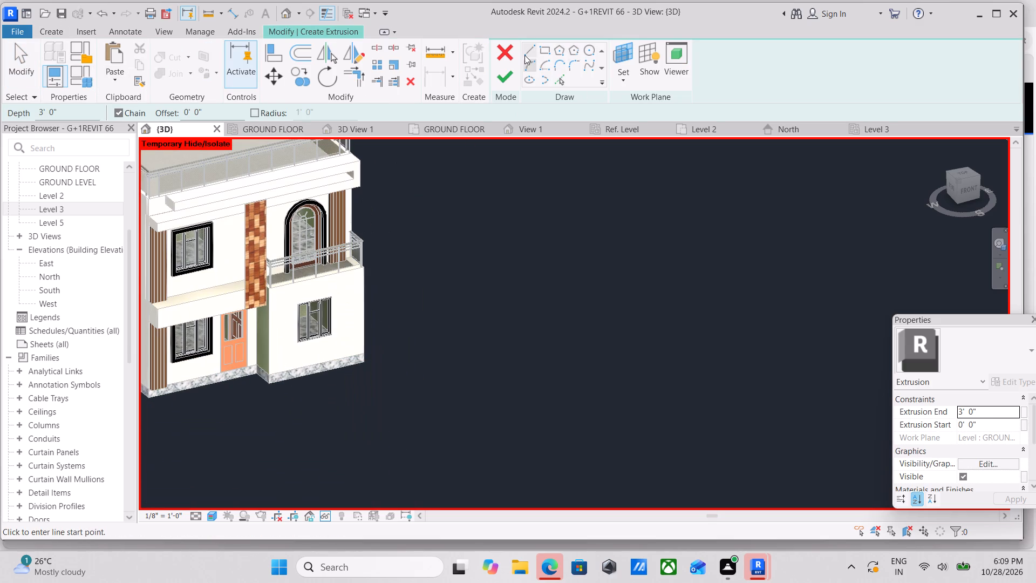
{"action": "left_click", "coordinate": [539, 55]}
{"action": "scroll", "coordinate": [291, 306], "scroll_direction": "up", "scroll_amount": 4}
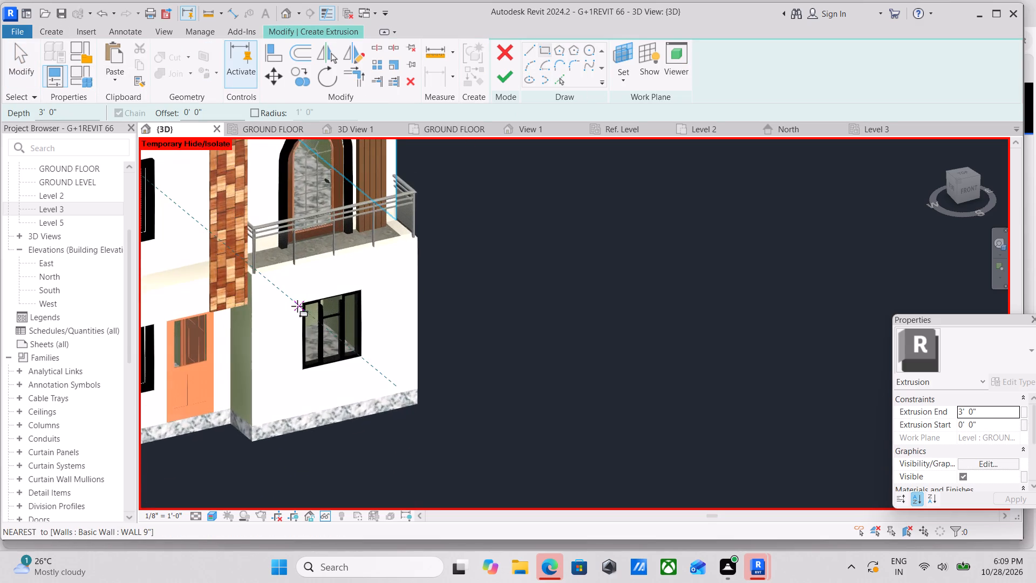
{"action": "scroll", "coordinate": [297, 309], "scroll_direction": "up", "scroll_amount": 8}
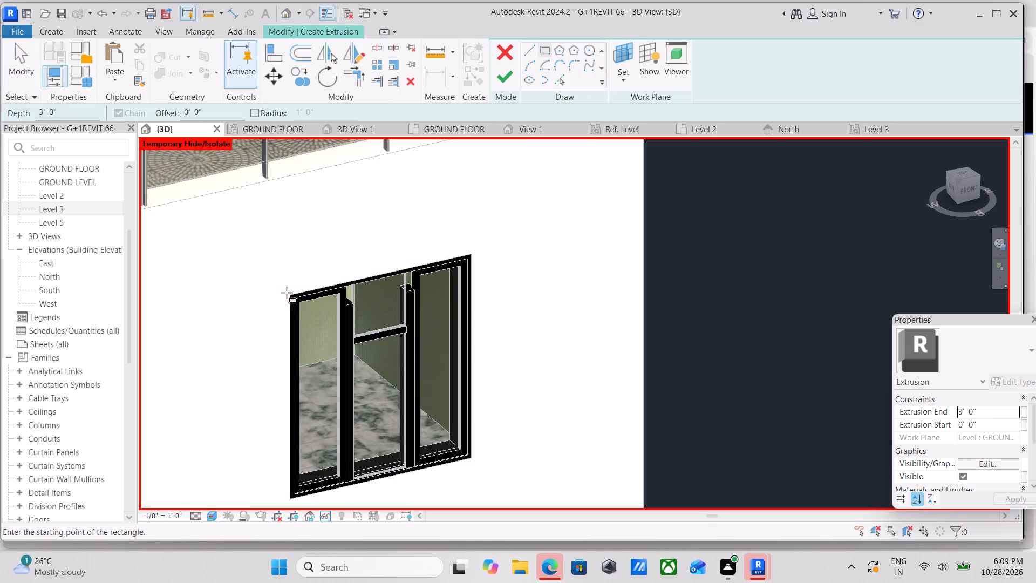
{"action": "scroll", "coordinate": [296, 296], "scroll_direction": "down", "scroll_amount": 2}
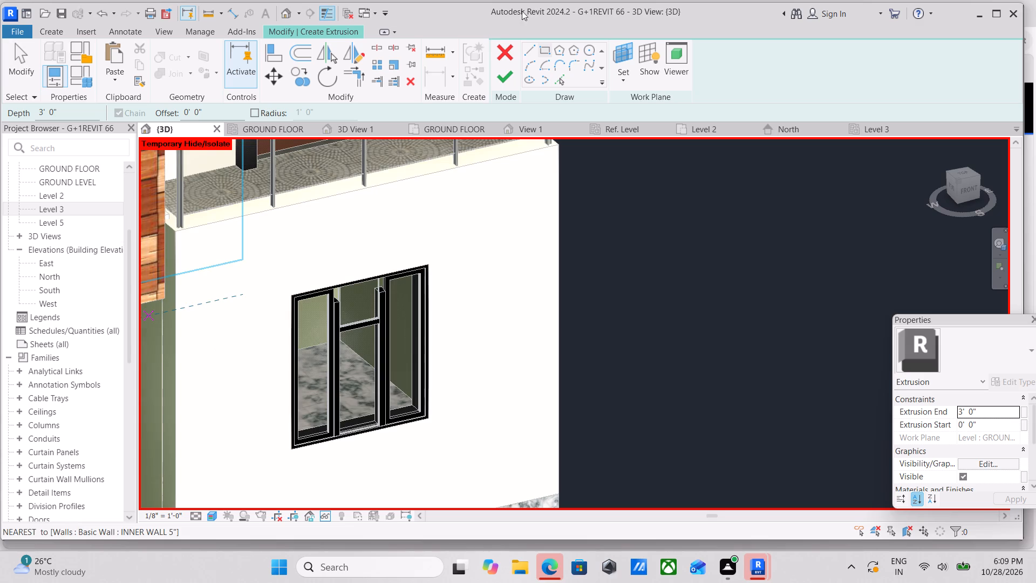
{"action": "left_click", "coordinate": [625, 74]}
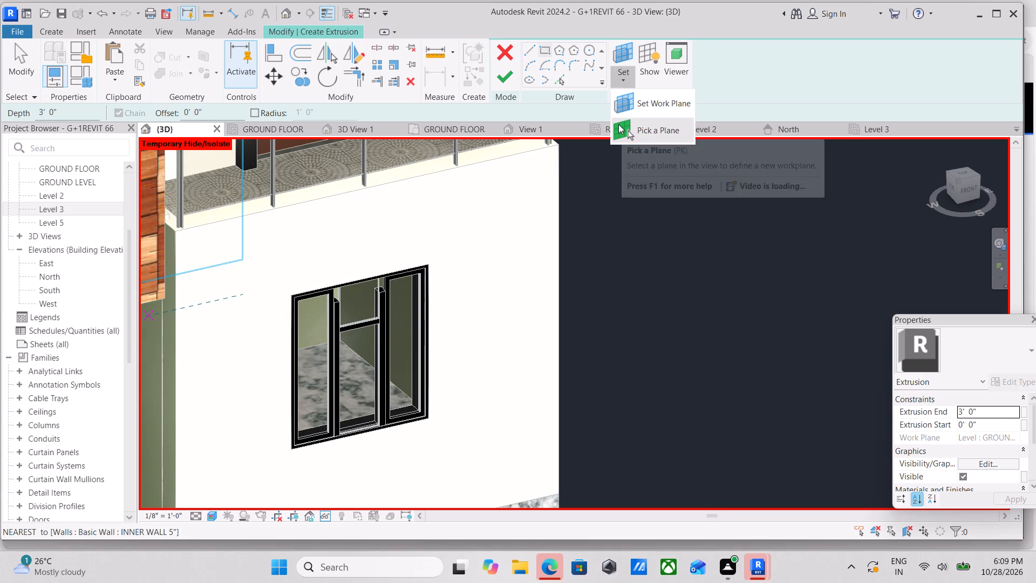
{"action": "left_click", "coordinate": [618, 124]}
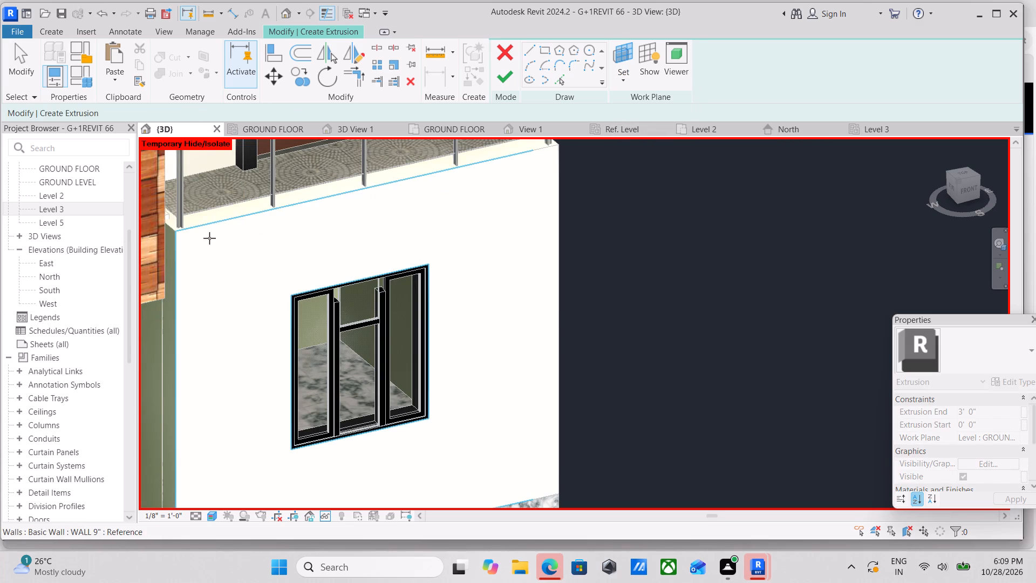
{"action": "left_click", "coordinate": [179, 235]}
Sketch a 4'-0" by 4'-5" rectangle along the outer edge of the ground-floor window below the balcony.
{"action": "scroll", "coordinate": [313, 306], "scroll_direction": "up", "scroll_amount": 7}
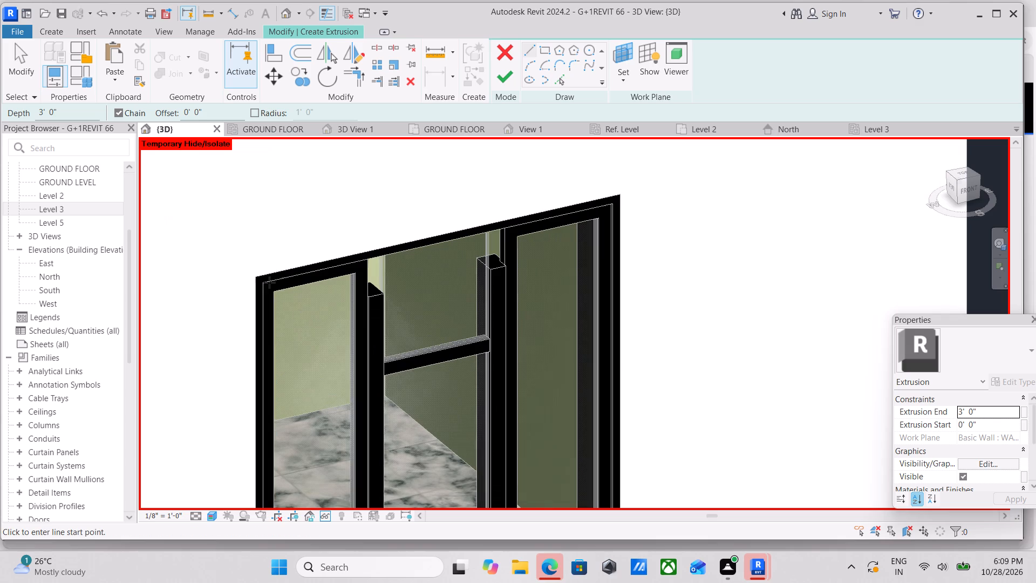
{"action": "left_click", "coordinate": [257, 279]}
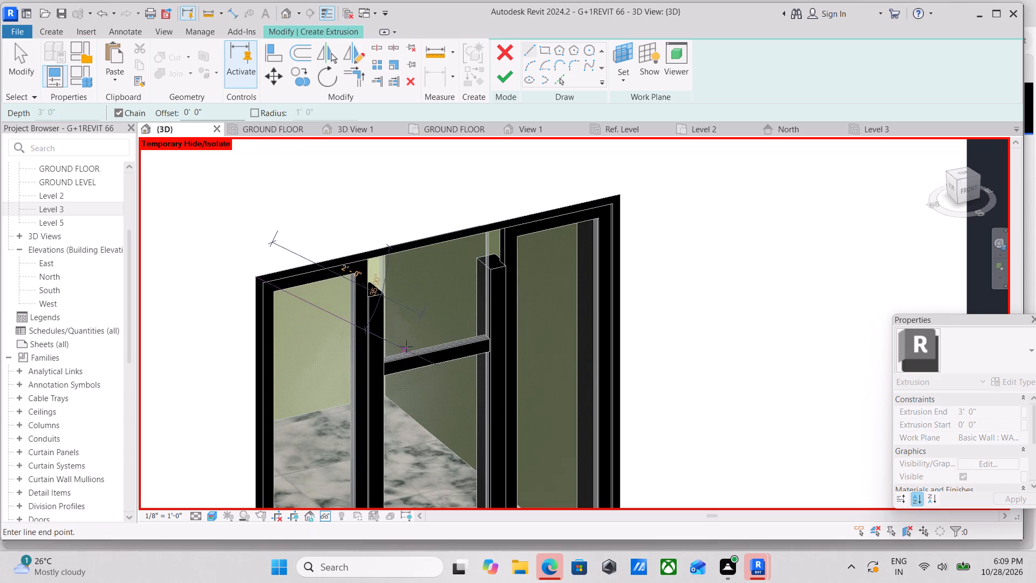
{"action": "key", "text": "Escape"}
{"action": "left_click", "coordinate": [544, 46]}
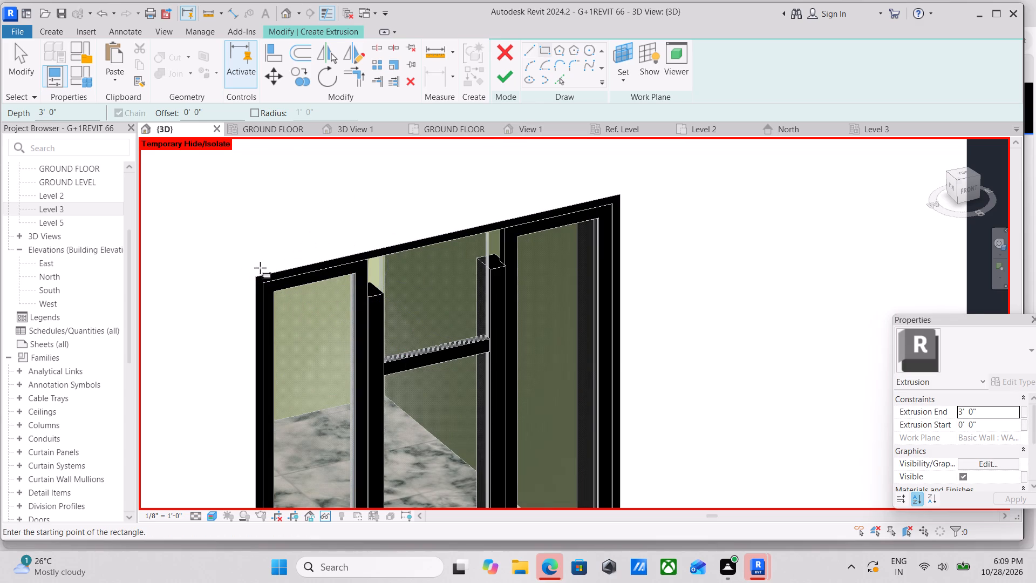
{"action": "left_click", "coordinate": [257, 279]}
{"action": "middle_click_drag", "start_coordinate": [410, 356], "coordinate": [358, 147]}
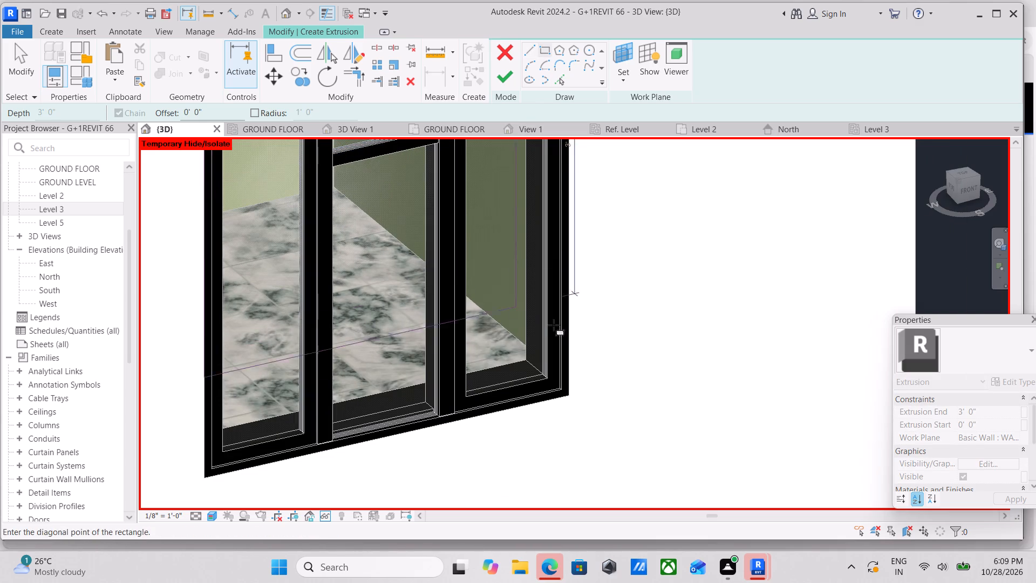
{"action": "left_click", "coordinate": [568, 397]}
Sketch a second rectangle offset 5" outward from the window outline to form the surround's outer edge.
{"action": "scroll", "coordinate": [437, 309], "scroll_direction": "down", "scroll_amount": 3}
{"action": "middle_click_drag", "start_coordinate": [437, 309], "coordinate": [487, 390]}
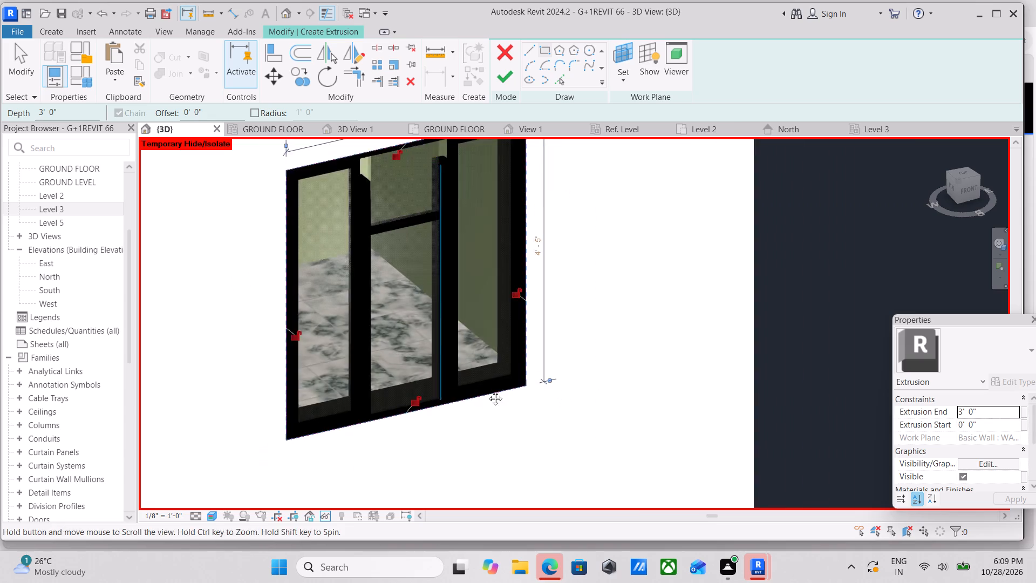
{"action": "middle_click_drag", "start_coordinate": [487, 390], "coordinate": [603, 451]}
{"action": "scroll", "coordinate": [708, 310], "scroll_direction": "up", "scroll_amount": 4}
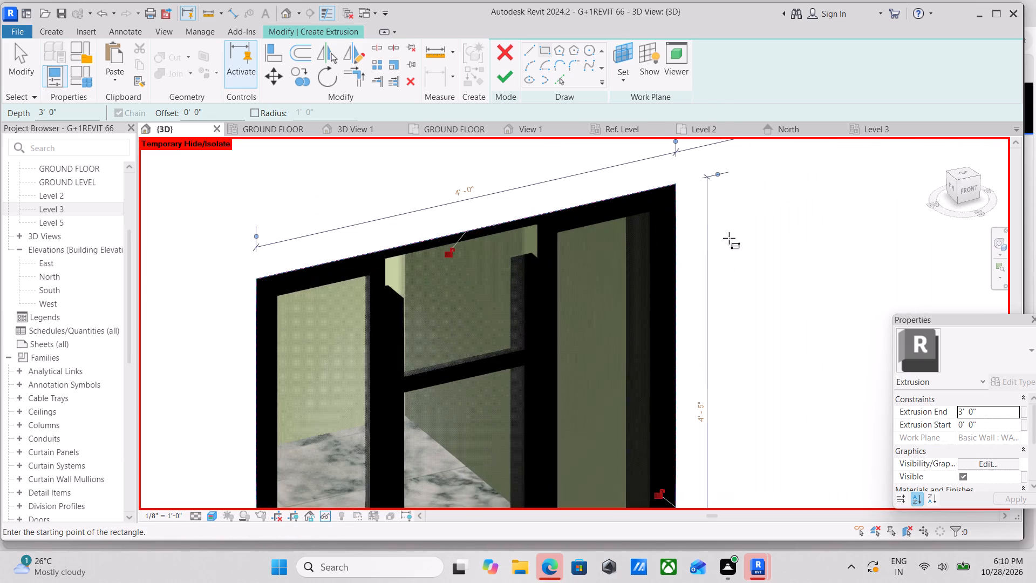
{"action": "scroll", "coordinate": [665, 159], "scroll_direction": "up", "scroll_amount": 3}
{"action": "scroll", "coordinate": [261, 228], "scroll_direction": "down", "scroll_amount": 3}
{"action": "middle_click_drag", "start_coordinate": [276, 221], "coordinate": [454, 252]}
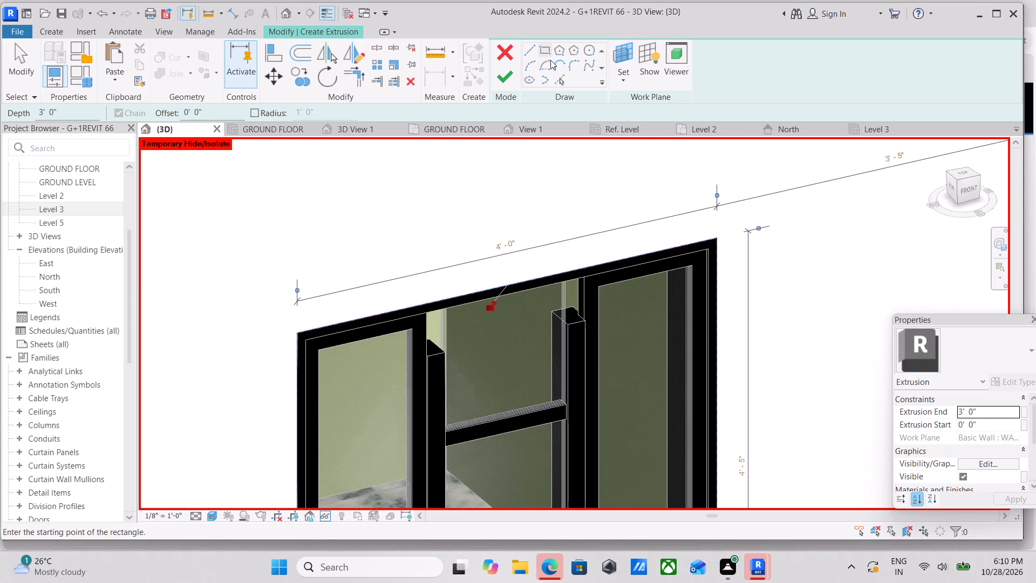
{"action": "scroll", "coordinate": [190, 205], "scroll_direction": "down", "scroll_amount": 2}
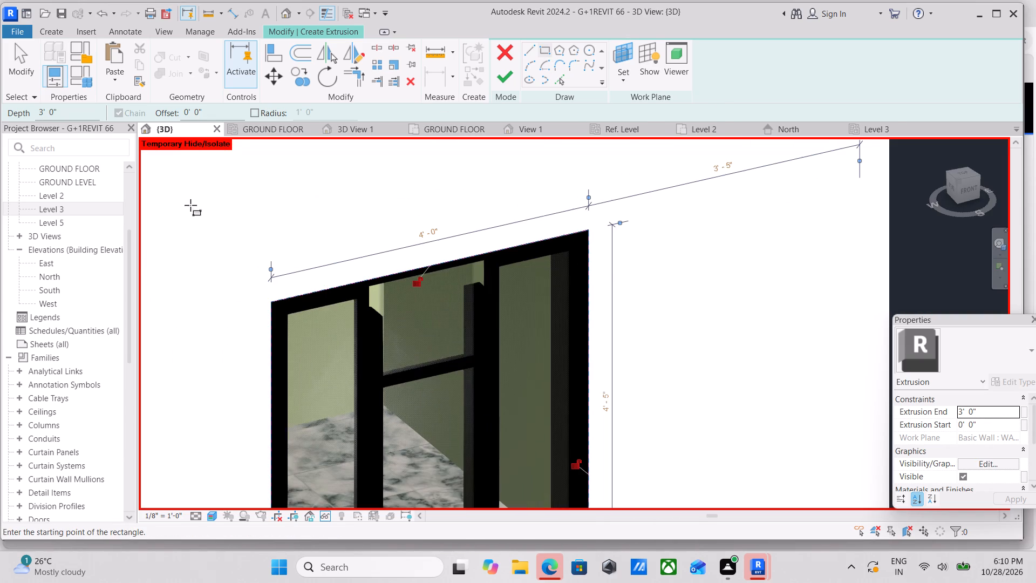
{"action": "left_click_drag", "start_coordinate": [209, 113], "coordinate": [153, 120]}
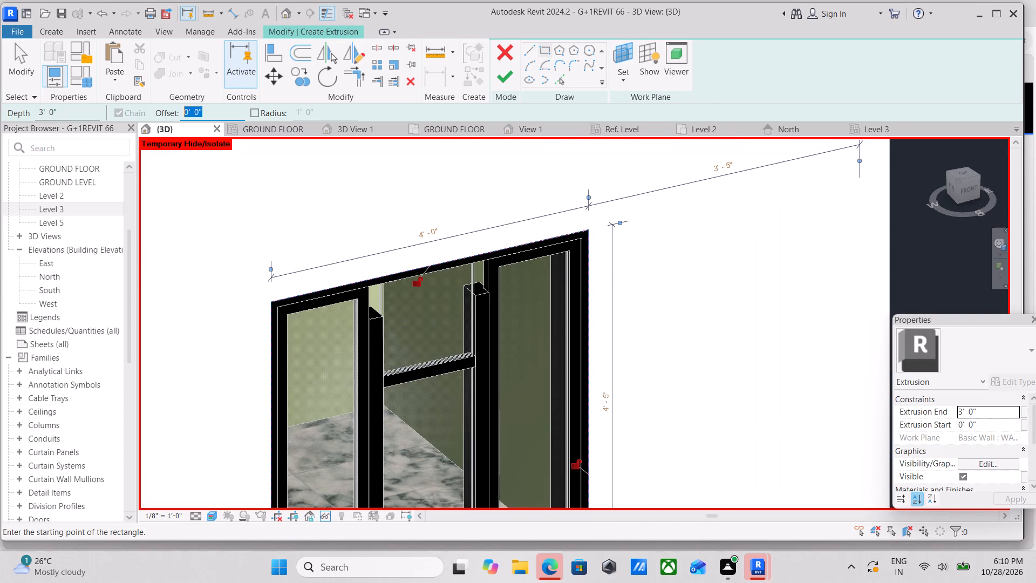
{"action": "left_click_drag", "start_coordinate": [153, 120], "coordinate": [152, 120]}
{"action": "key", "text": "5"}
{"action": "key", "text": "shift+quotedbl"}
{"action": "key", "text": "Return"}
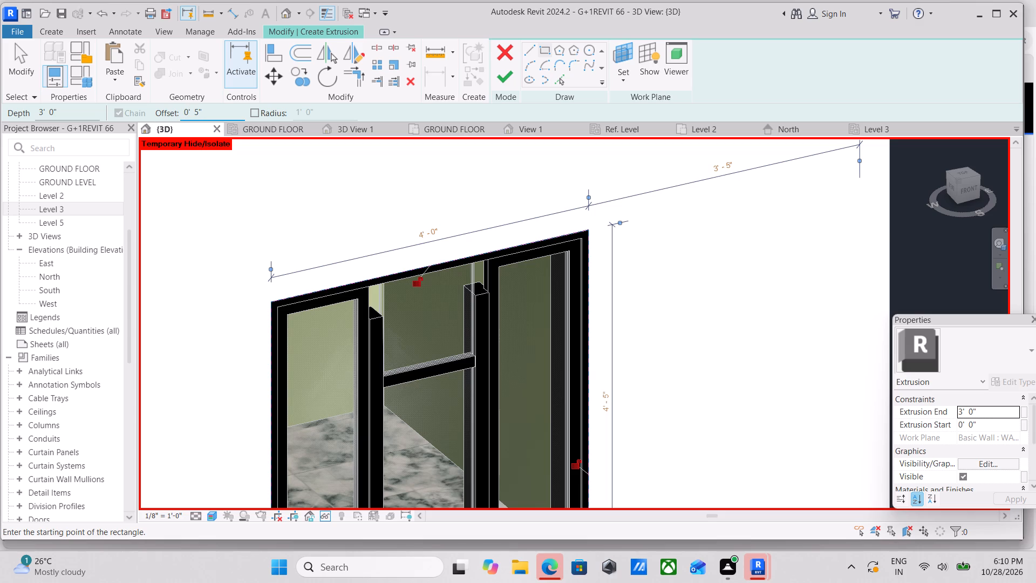
{"action": "scroll", "coordinate": [282, 246], "scroll_direction": "down", "scroll_amount": 2}
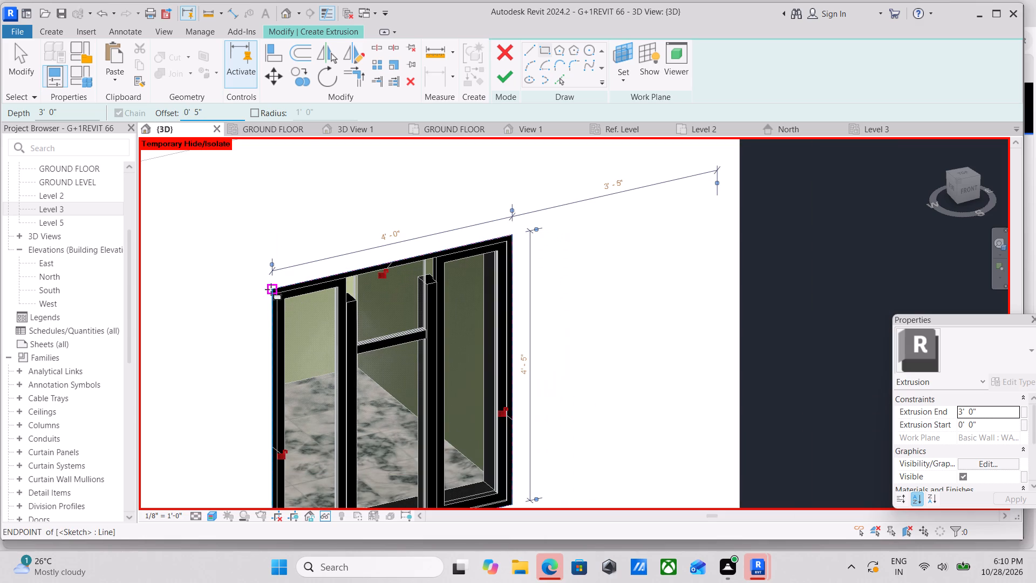
{"action": "left_click", "coordinate": [271, 286]}
{"action": "middle_click_drag", "start_coordinate": [387, 375], "coordinate": [221, 267]}
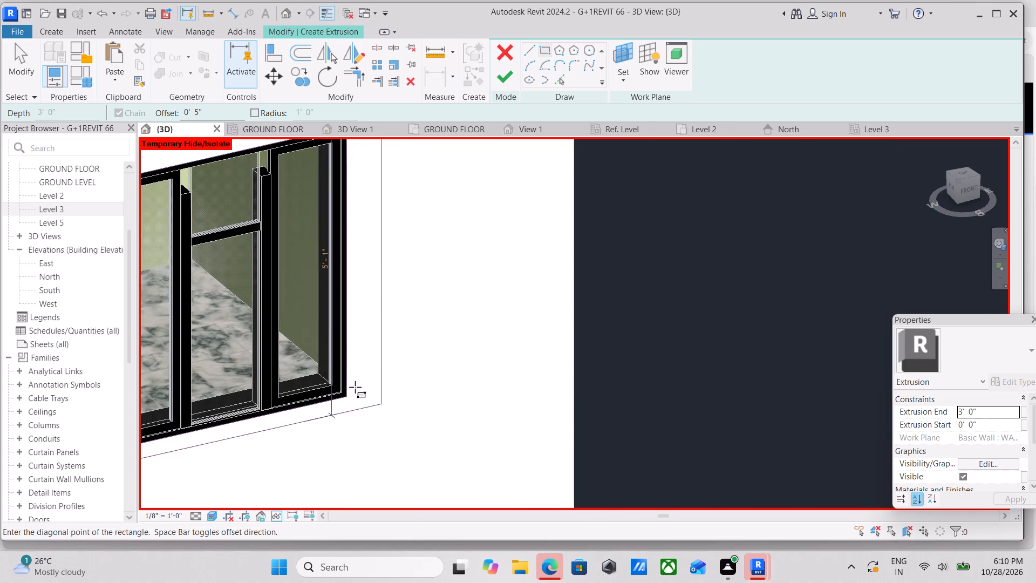
{"action": "left_click", "coordinate": [350, 396]}
Set the extrusion depth to 6" and finish the sketch of the ground-floor window surround.
{"action": "scroll", "coordinate": [420, 340], "scroll_direction": "down", "scroll_amount": 3}
{"action": "middle_click_drag", "start_coordinate": [420, 340], "coordinate": [570, 368]}
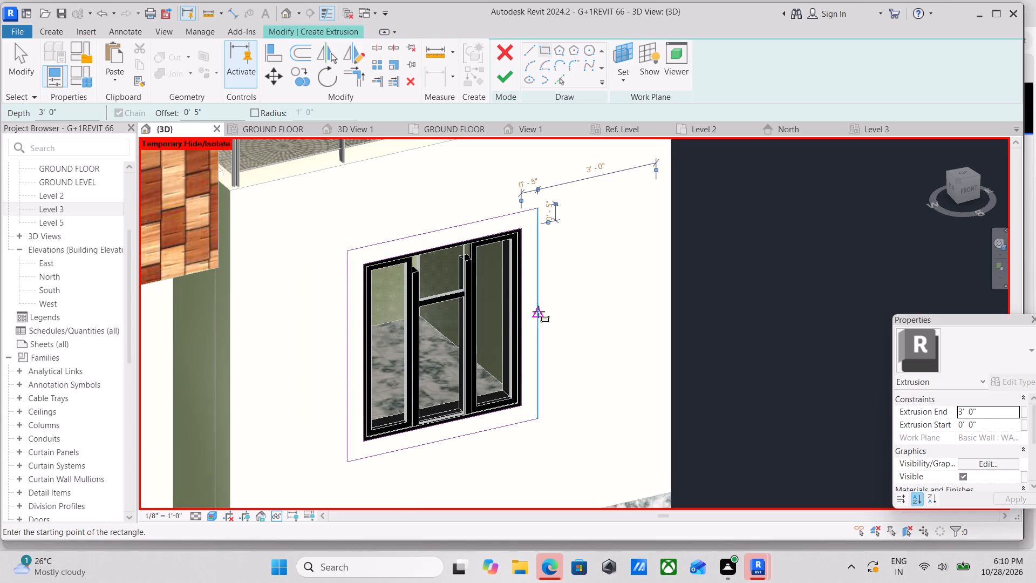
{"action": "left_click_drag", "start_coordinate": [73, 111], "coordinate": [0, 124]}
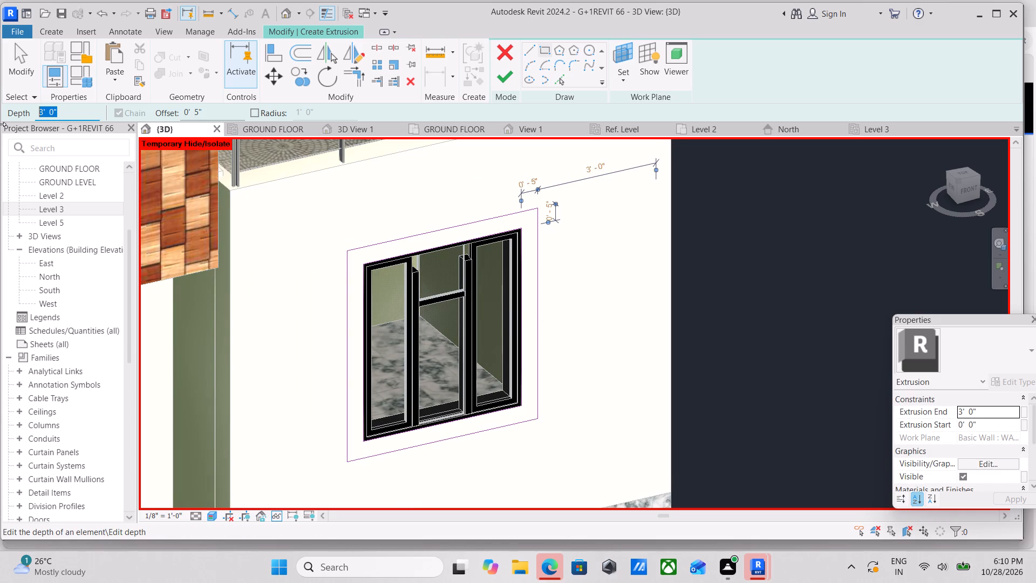
{"action": "key", "text": "6"}
{"action": "key", "text": "shift+quotedbl"}
{"action": "left_click", "coordinate": [496, 83]}
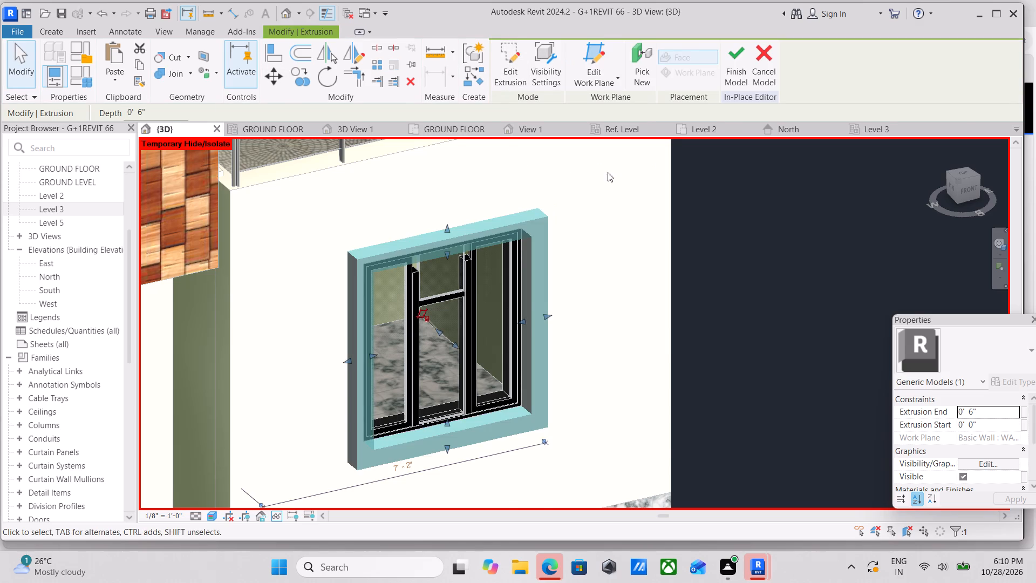
Assign the BLACK material to the new window surround, searching the project materials for it, and finish the in-place model.
{"action": "scroll", "coordinate": [630, 171], "scroll_direction": "down", "scroll_amount": 1}
{"action": "scroll", "coordinate": [962, 461], "scroll_direction": "down", "scroll_amount": 2}
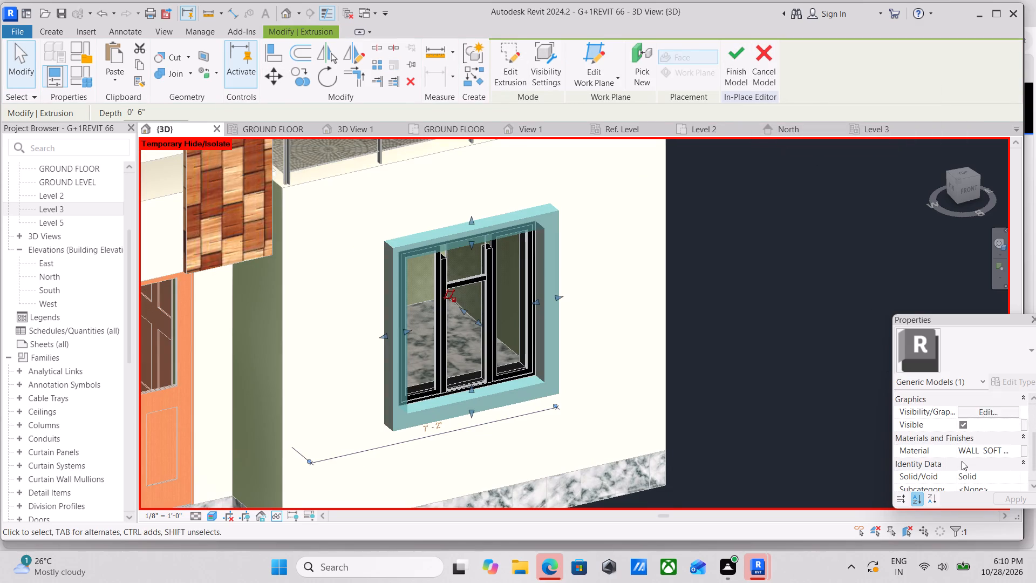
{"action": "left_click", "coordinate": [1009, 453]}
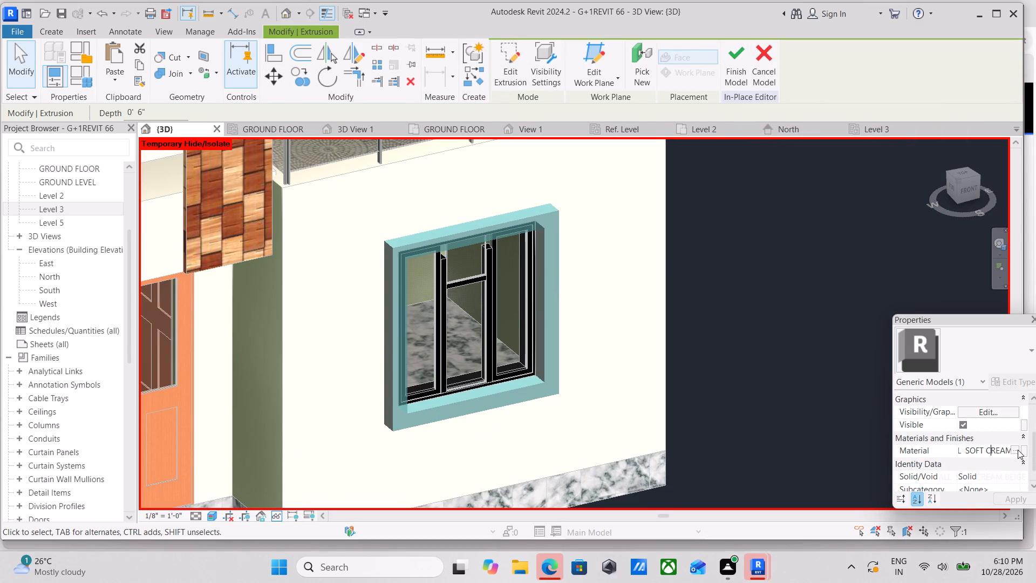
{"action": "left_click", "coordinate": [1018, 450]}
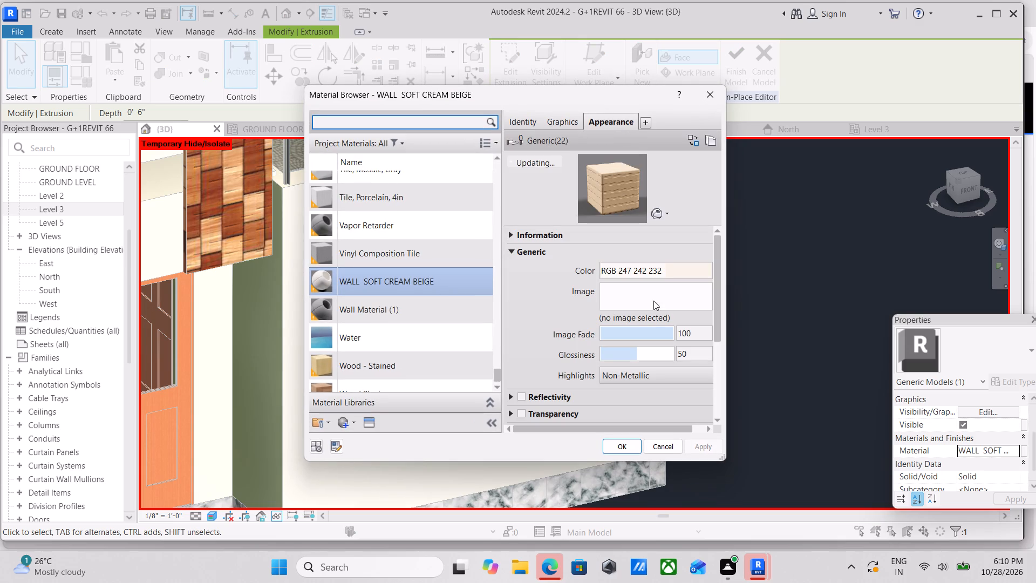
{"action": "scroll", "coordinate": [384, 265], "scroll_direction": "up", "scroll_amount": 2}
{"action": "scroll", "coordinate": [385, 265], "scroll_direction": "down", "scroll_amount": 4}
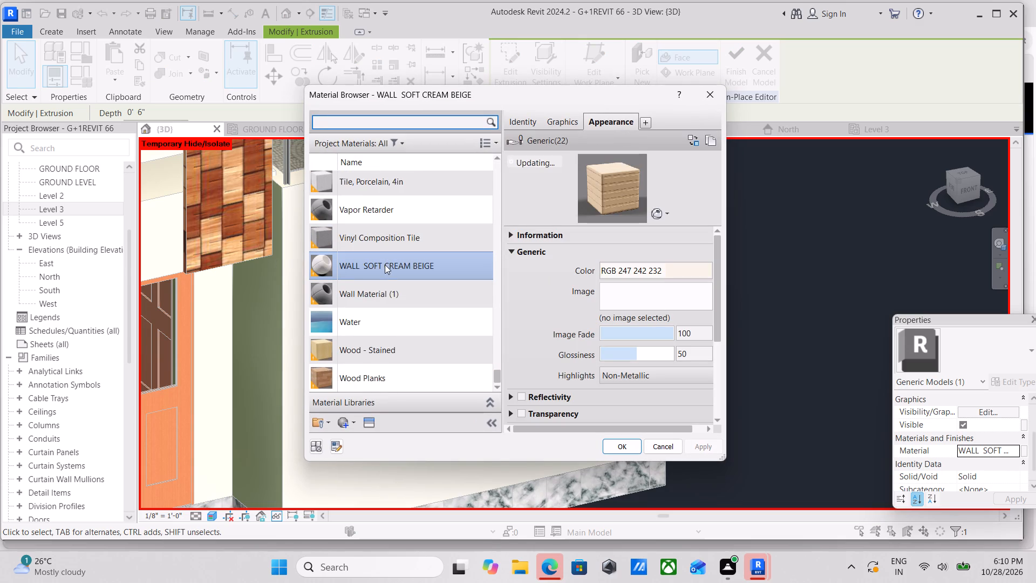
{"action": "scroll", "coordinate": [385, 265], "scroll_direction": "down", "scroll_amount": 4}
{"action": "scroll", "coordinate": [451, 365], "scroll_direction": "down", "scroll_amount": 2}
{"action": "scroll", "coordinate": [308, 443], "scroll_direction": "up", "scroll_amount": 2}
{"action": "scroll", "coordinate": [392, 343], "scroll_direction": "up", "scroll_amount": 3}
{"action": "scroll", "coordinate": [392, 343], "scroll_direction": "down", "scroll_amount": 6}
{"action": "scroll", "coordinate": [374, 256], "scroll_direction": "up", "scroll_amount": 2}
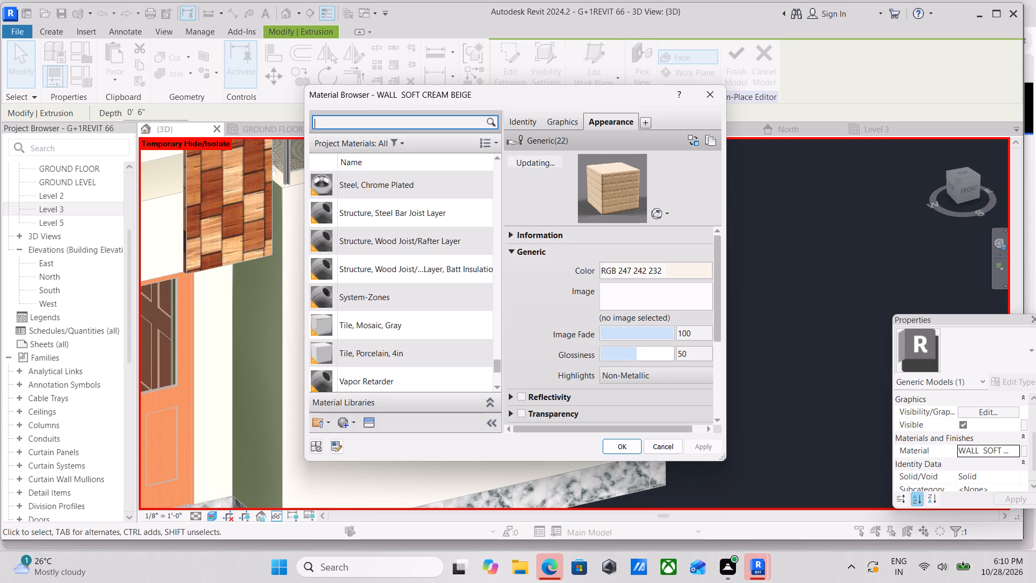
{"action": "left_click", "coordinate": [368, 127]}
{"action": "type", "text": "BLA"}
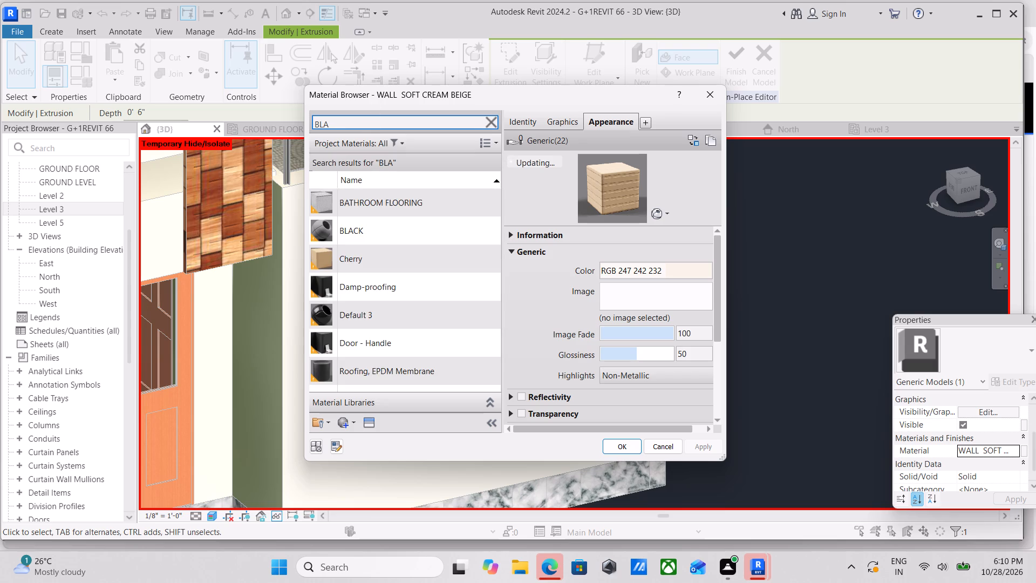
{"action": "type", "text": "CK"}
{"action": "double_click", "coordinate": [347, 235]}
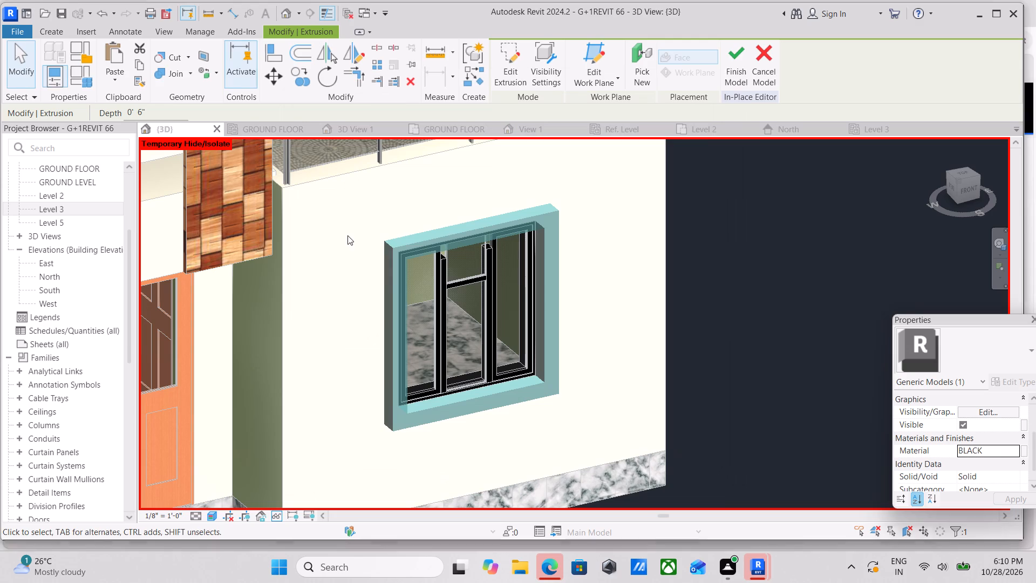
{"action": "left_click", "coordinate": [741, 56]}
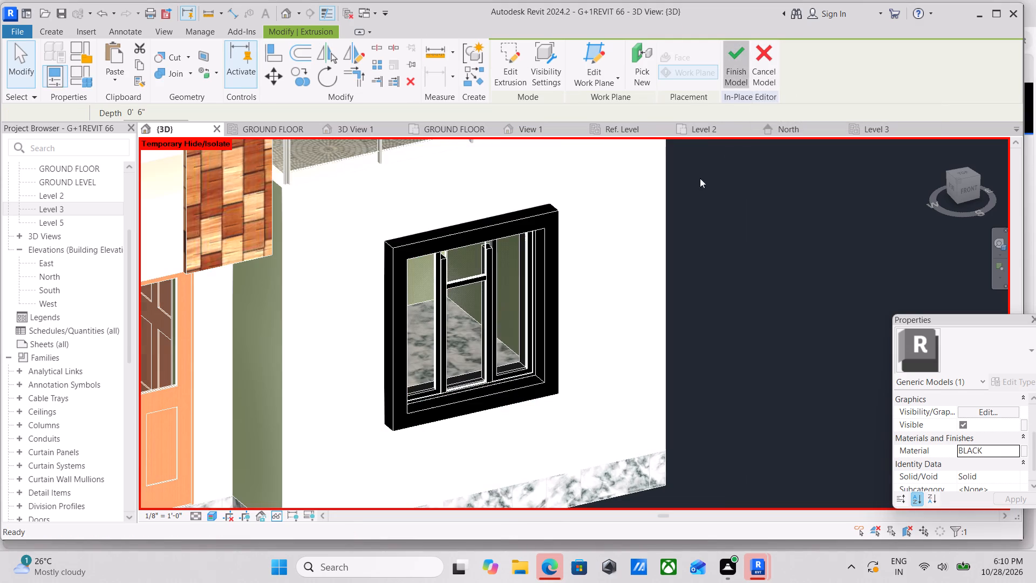
Examine the front facade on both floors, comparing the new window surround with the other windows, ledge, shingle strip and balcony.
{"action": "scroll", "coordinate": [568, 297], "scroll_direction": "down", "scroll_amount": 5}
{"action": "scroll", "coordinate": [484, 355], "scroll_direction": "down", "scroll_amount": 1}
{"action": "middle_click_drag", "start_coordinate": [464, 352], "coordinate": [480, 346], "text": "shift"}
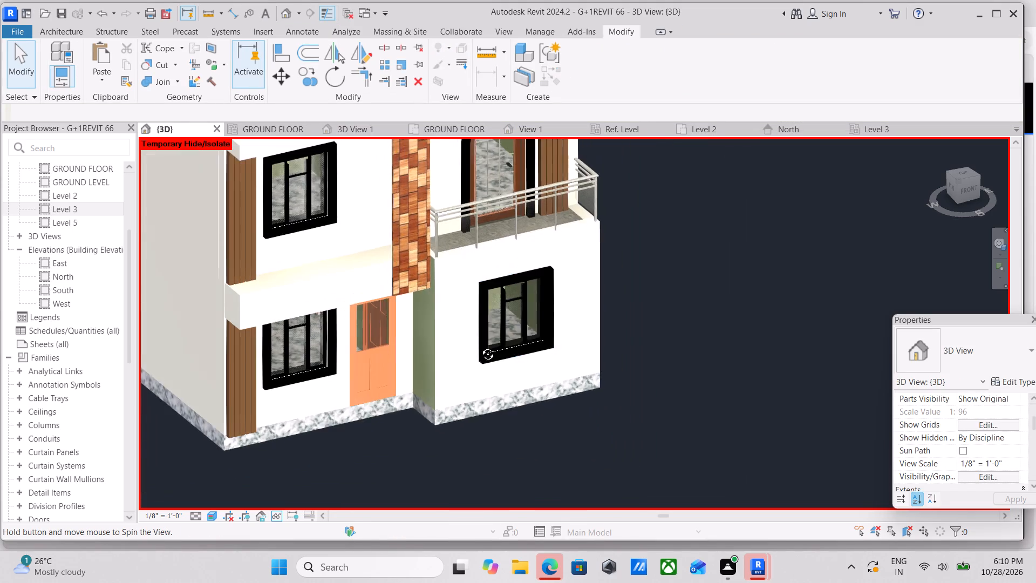
{"action": "middle_click_drag", "start_coordinate": [480, 346], "coordinate": [298, 371], "text": "shift"}
{"action": "middle_click_drag", "start_coordinate": [306, 370], "coordinate": [414, 301]}
{"action": "scroll", "coordinate": [232, 253], "scroll_direction": "up", "scroll_amount": 3}
{"action": "middle_click_drag", "start_coordinate": [319, 283], "coordinate": [352, 312], "text": "shift"}
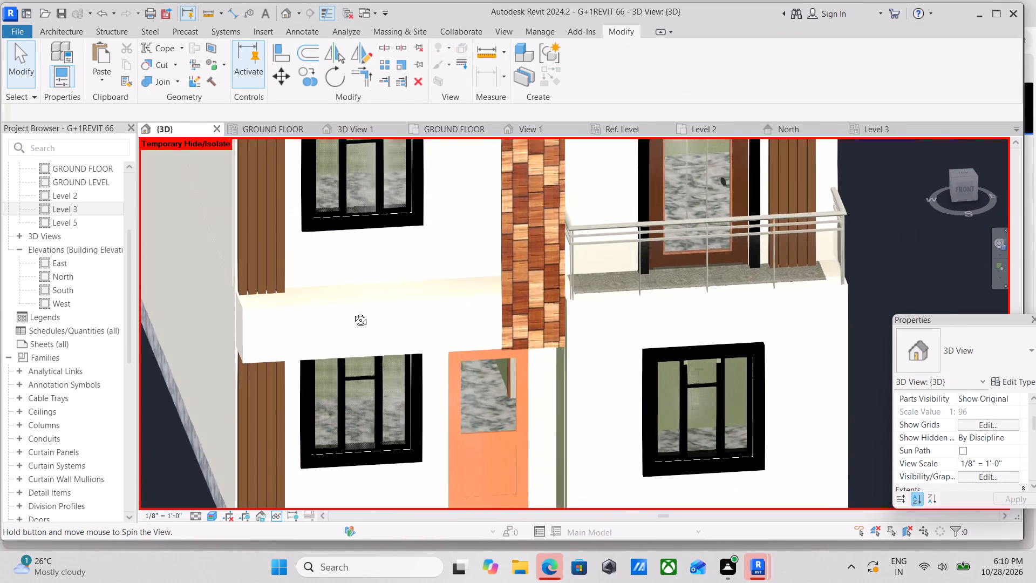
{"action": "middle_click_drag", "start_coordinate": [352, 312], "coordinate": [356, 314], "text": "shift"}
{"action": "scroll", "coordinate": [388, 332], "scroll_direction": "down", "scroll_amount": 2}
{"action": "middle_click_drag", "start_coordinate": [388, 332], "coordinate": [428, 270]}
{"action": "scroll", "coordinate": [431, 269], "scroll_direction": "down", "scroll_amount": 1}
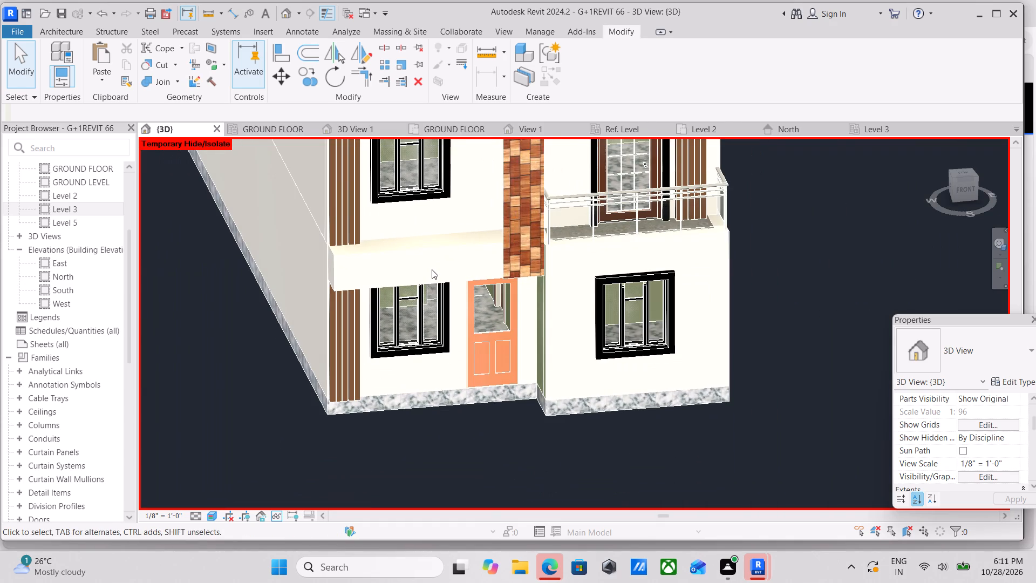
{"action": "scroll", "coordinate": [490, 281], "scroll_direction": "up", "scroll_amount": 2}
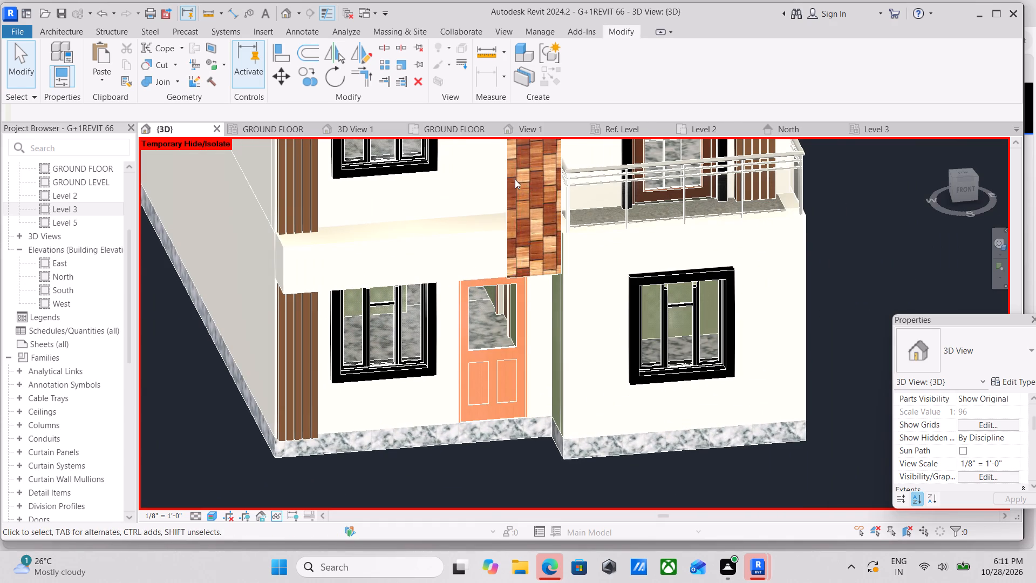
Open the wood shingle strip on the front facade for in-place editing.
{"action": "left_click", "coordinate": [508, 180]}
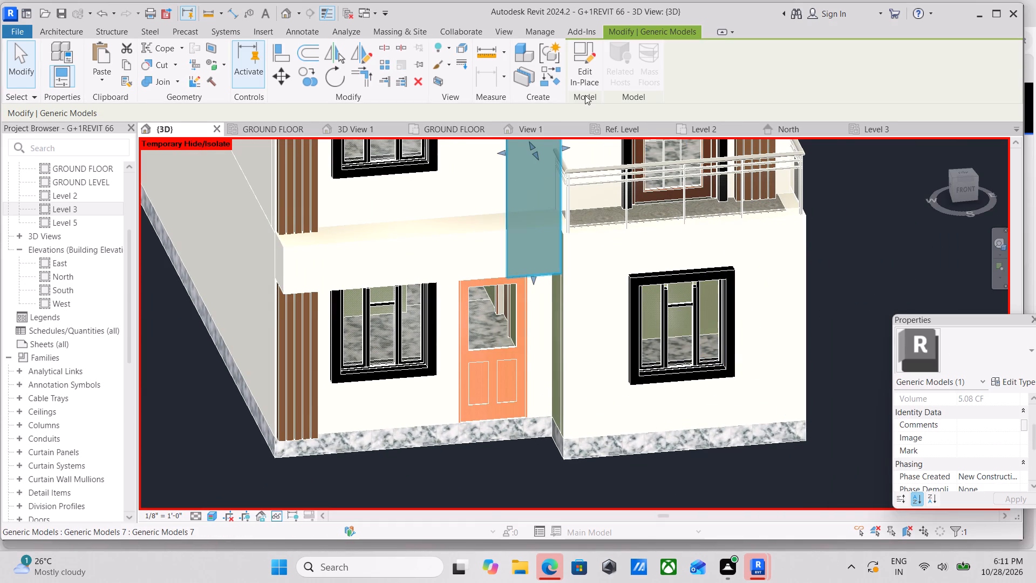
{"action": "left_click", "coordinate": [587, 68]}
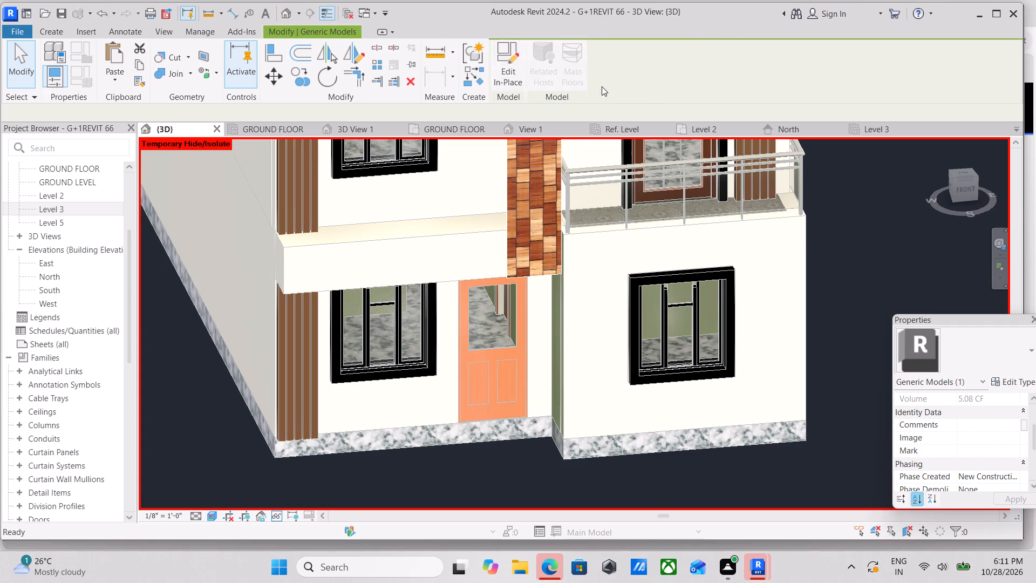
{"action": "scroll", "coordinate": [424, 261], "scroll_direction": "down", "scroll_amount": 3}
{"action": "middle_click_drag", "start_coordinate": [424, 261], "coordinate": [325, 347]}
{"action": "scroll", "coordinate": [353, 337], "scroll_direction": "down", "scroll_amount": 4}
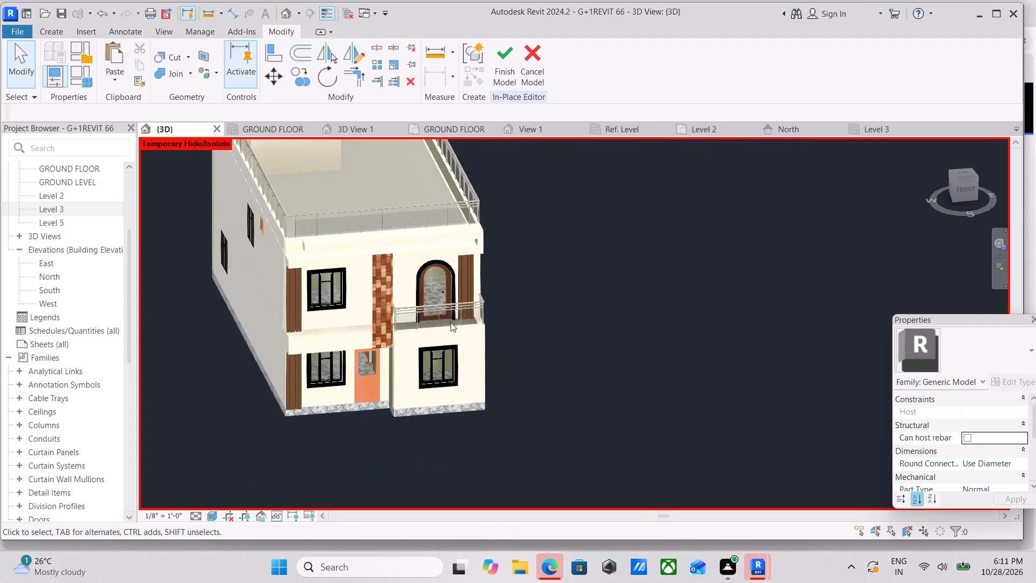
{"action": "scroll", "coordinate": [373, 228], "scroll_direction": "up", "scroll_amount": 3}
{"action": "middle_click_drag", "start_coordinate": [459, 340], "coordinate": [476, 294]}
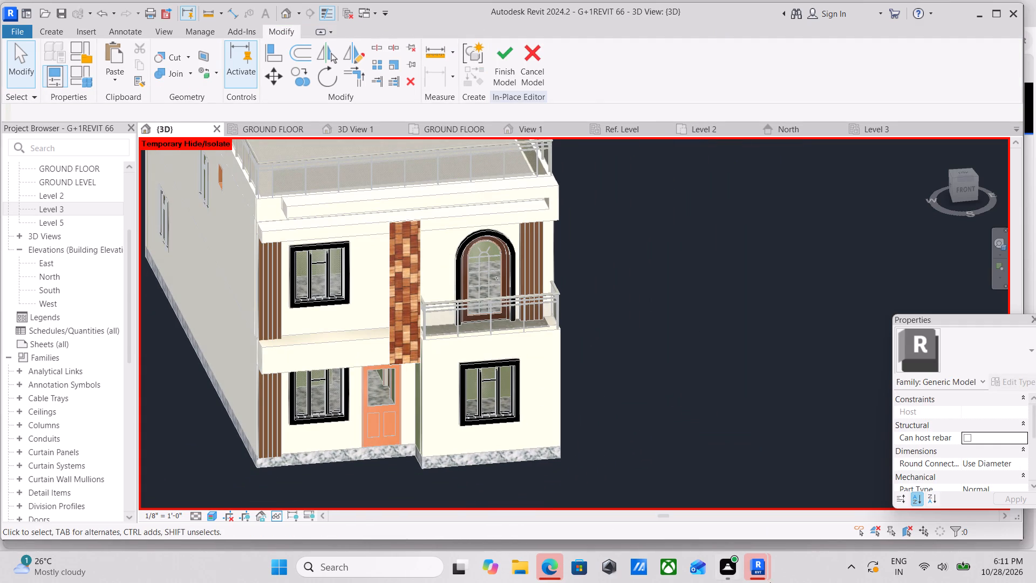
Open the strip extrusion's CLADDING WALL MATERIAL and bring up the Concrete category of the Appearance Library.
{"action": "left_click", "coordinate": [396, 280]}
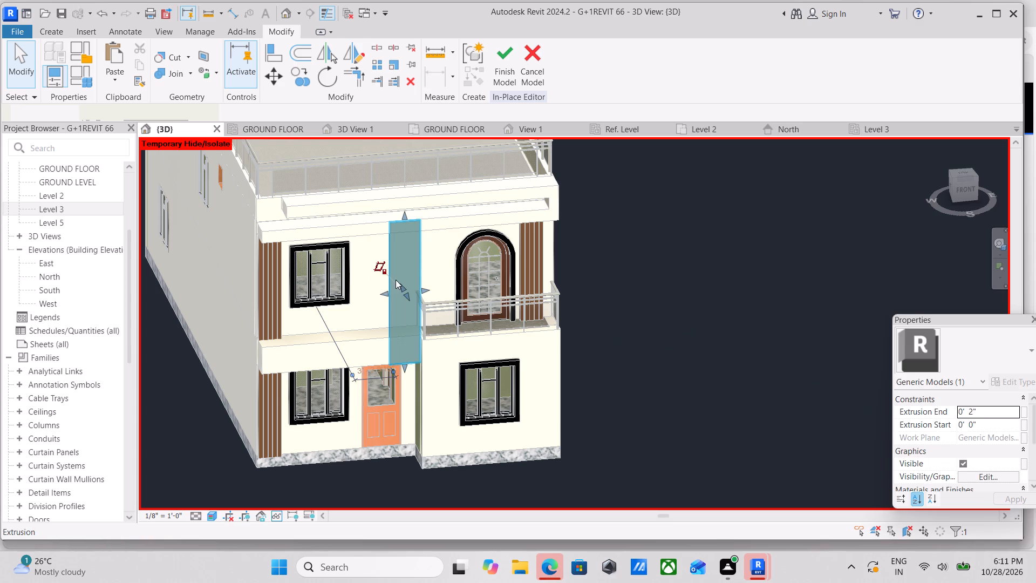
{"action": "scroll", "coordinate": [1035, 561], "scroll_direction": "down", "scroll_amount": 1}
{"action": "scroll", "coordinate": [963, 497], "scroll_direction": "down", "scroll_amount": 2}
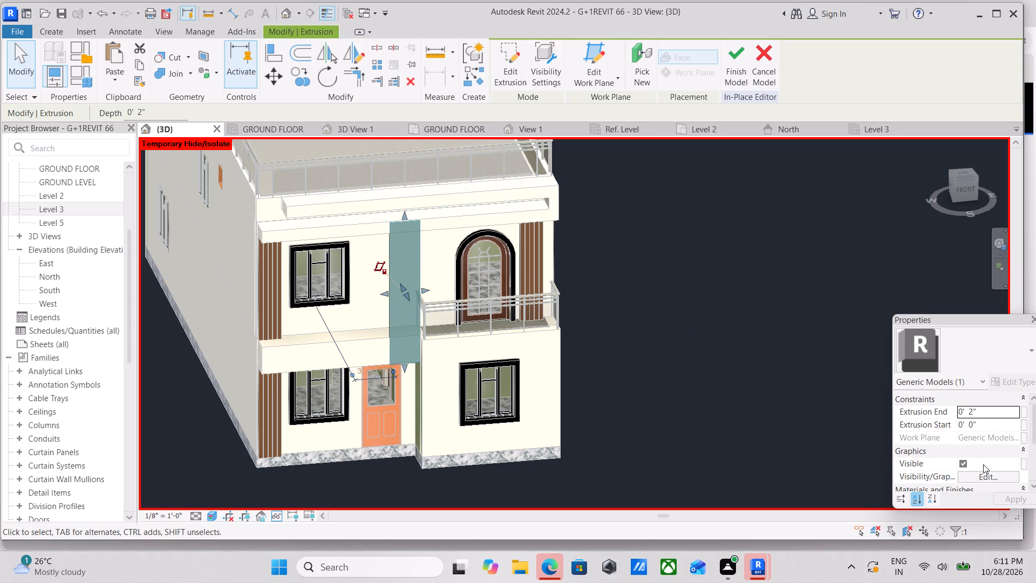
{"action": "scroll", "coordinate": [983, 464], "scroll_direction": "down", "scroll_amount": 2}
{"action": "left_click", "coordinate": [1007, 448]}
{"action": "left_click", "coordinate": [1014, 448]}
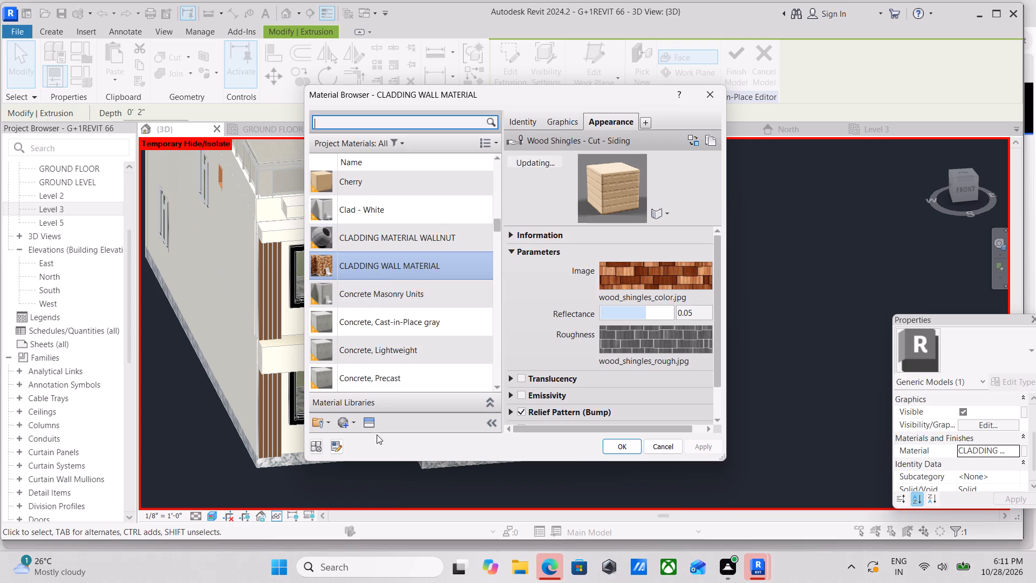
{"action": "left_click", "coordinate": [368, 421]}
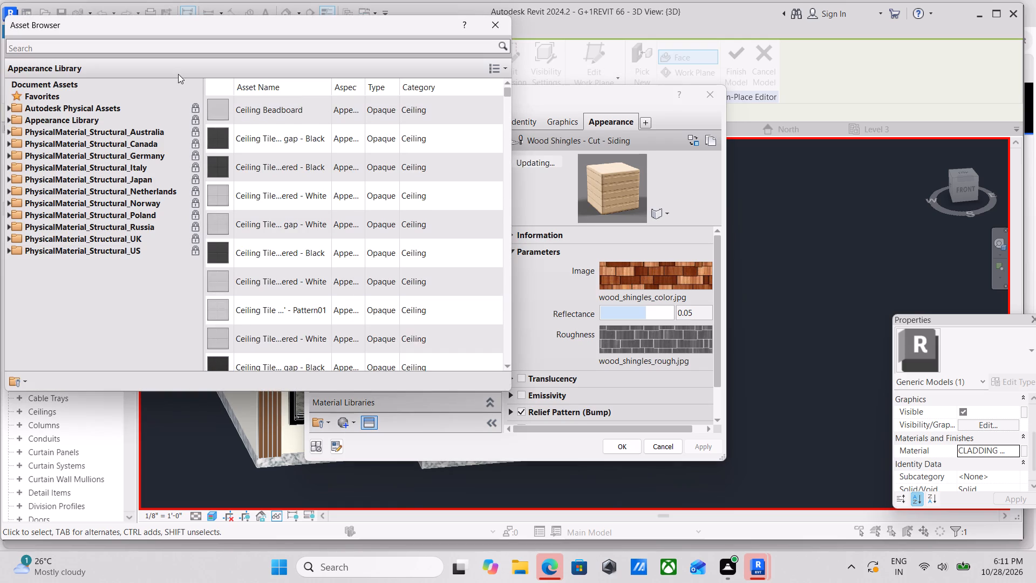
{"action": "left_click", "coordinate": [6, 119]}
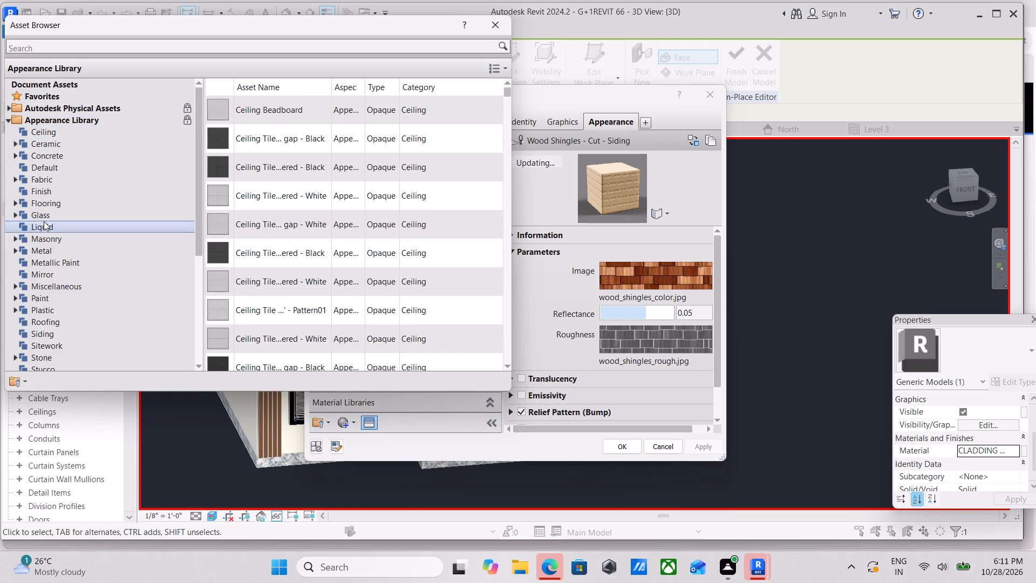
{"action": "scroll", "coordinate": [46, 227], "scroll_direction": "down", "scroll_amount": 4}
{"action": "scroll", "coordinate": [49, 234], "scroll_direction": "up", "scroll_amount": 2}
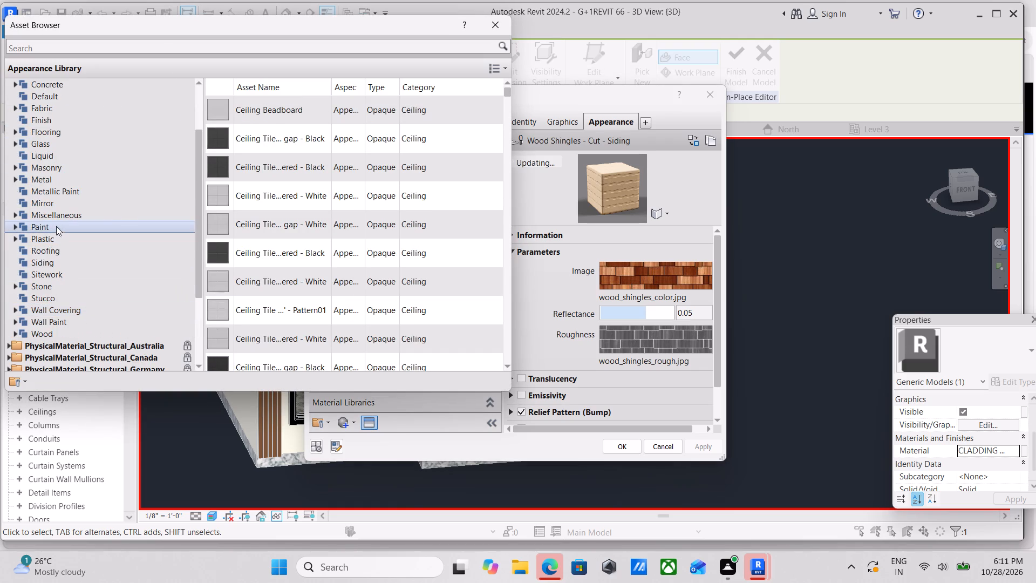
{"action": "scroll", "coordinate": [59, 222], "scroll_direction": "up", "scroll_amount": 1}
{"action": "left_click", "coordinate": [61, 119]}
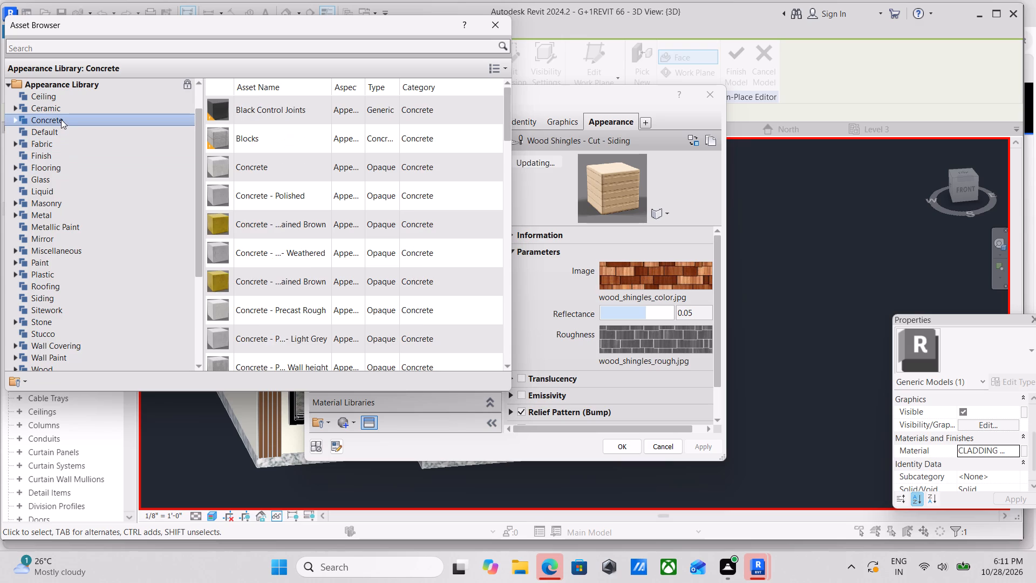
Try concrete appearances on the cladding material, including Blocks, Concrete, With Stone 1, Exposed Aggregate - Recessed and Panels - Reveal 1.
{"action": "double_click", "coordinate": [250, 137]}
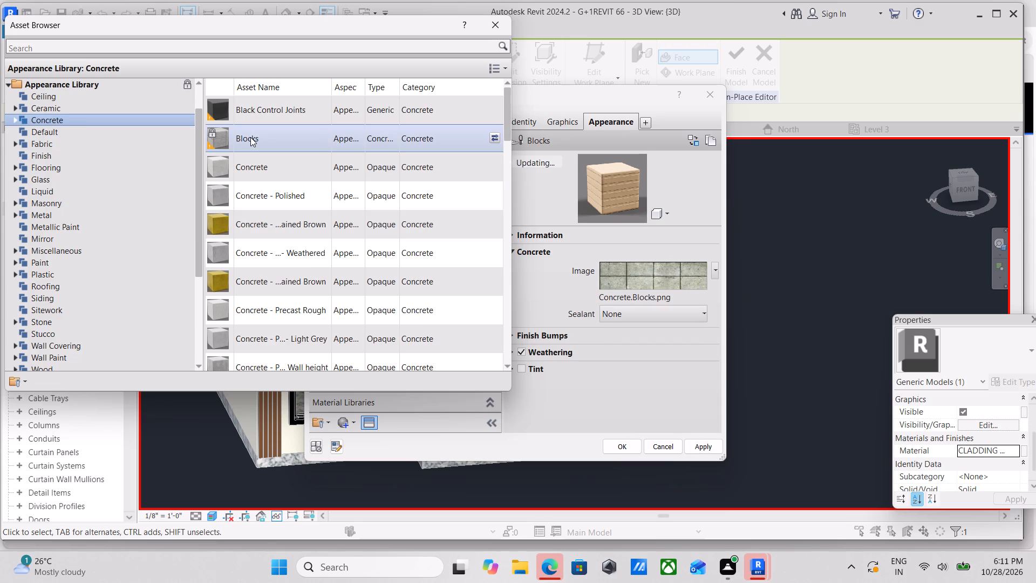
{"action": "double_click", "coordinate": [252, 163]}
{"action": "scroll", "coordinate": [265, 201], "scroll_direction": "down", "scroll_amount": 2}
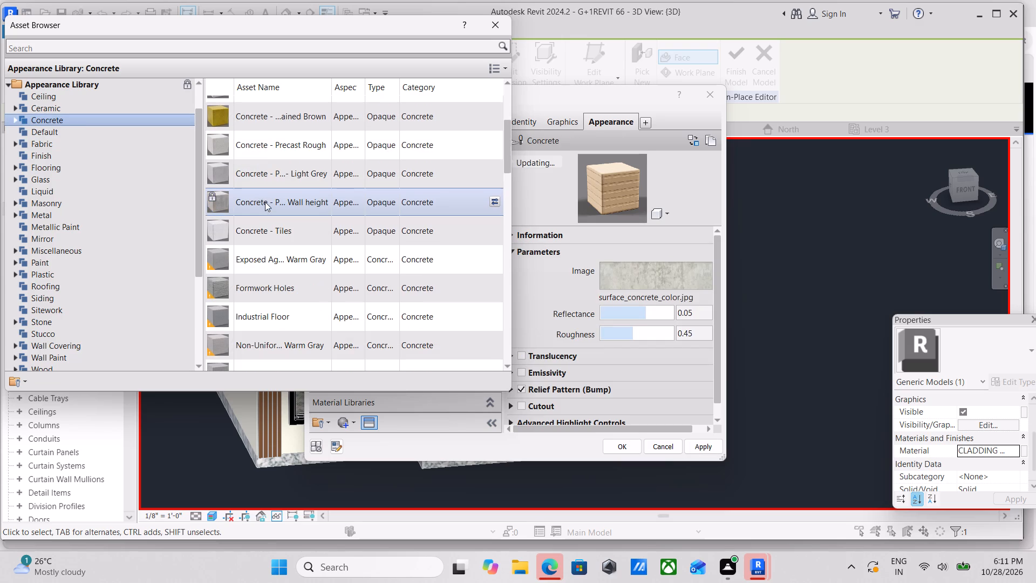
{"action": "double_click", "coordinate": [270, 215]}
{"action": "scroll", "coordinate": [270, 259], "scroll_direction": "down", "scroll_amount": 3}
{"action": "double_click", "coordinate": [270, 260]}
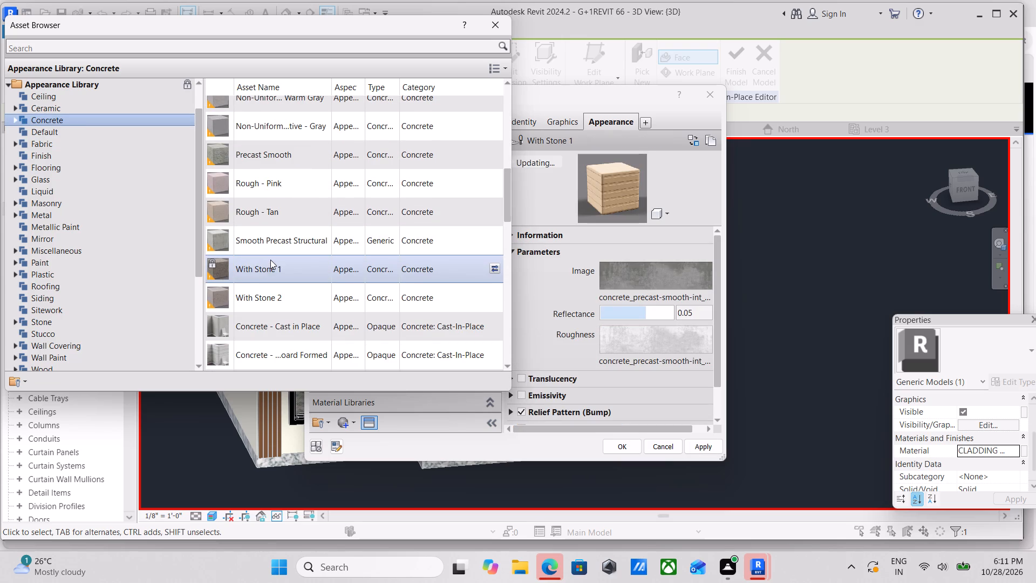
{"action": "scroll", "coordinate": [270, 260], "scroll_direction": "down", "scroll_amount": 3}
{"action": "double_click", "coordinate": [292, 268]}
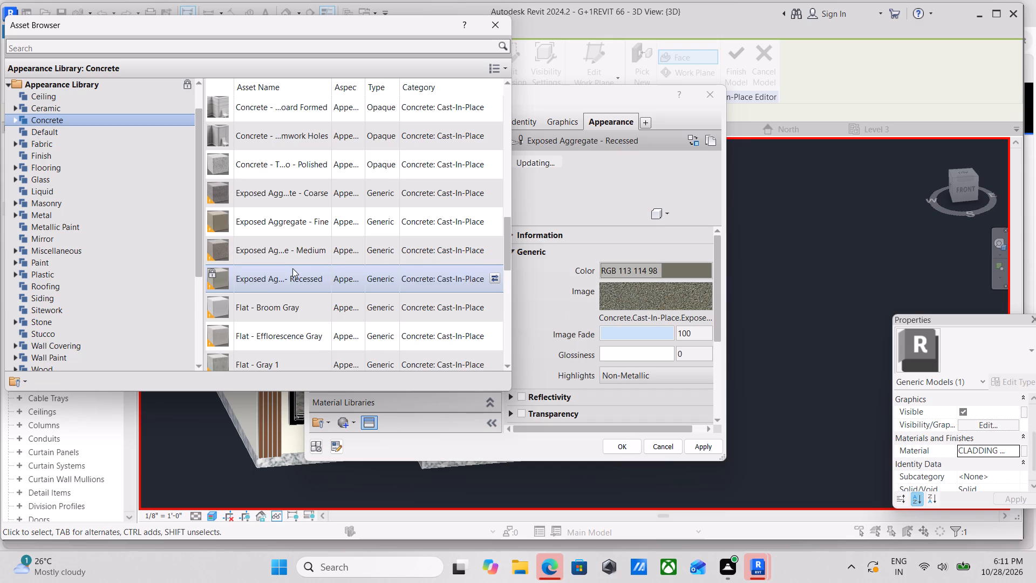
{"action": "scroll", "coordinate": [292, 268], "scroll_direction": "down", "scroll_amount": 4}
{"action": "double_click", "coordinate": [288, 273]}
Replace the cladding material's appearance with the cast-in-place concrete asset Ribbed - Vertical 1 and close the asset library.
{"action": "scroll", "coordinate": [288, 273], "scroll_direction": "down", "scroll_amount": 5}
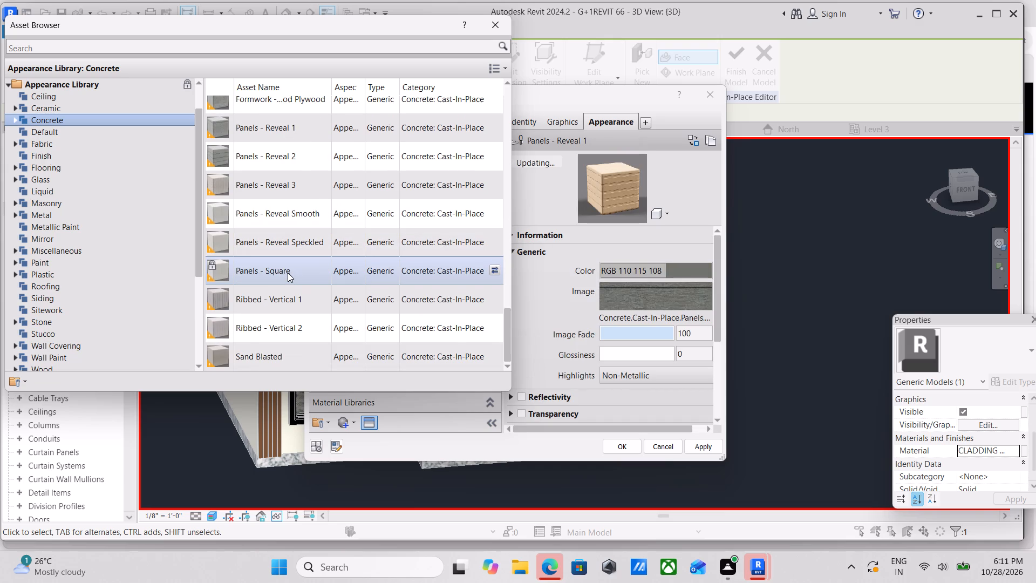
{"action": "scroll", "coordinate": [288, 273], "scroll_direction": "down", "scroll_amount": 4}
{"action": "double_click", "coordinate": [284, 308]}
{"action": "scroll", "coordinate": [310, 298], "scroll_direction": "down", "scroll_amount": 4}
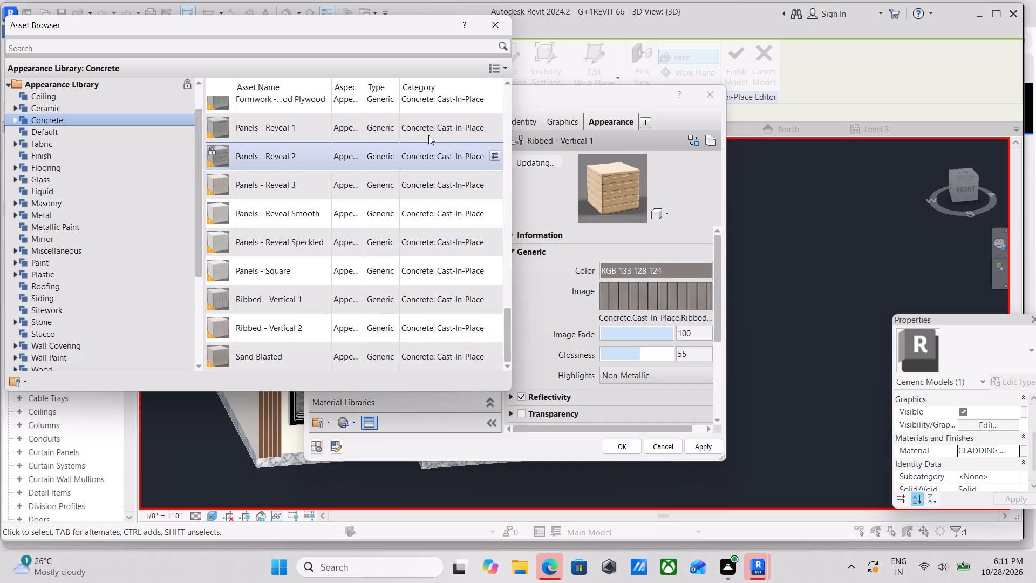
{"action": "left_click", "coordinate": [490, 26]}
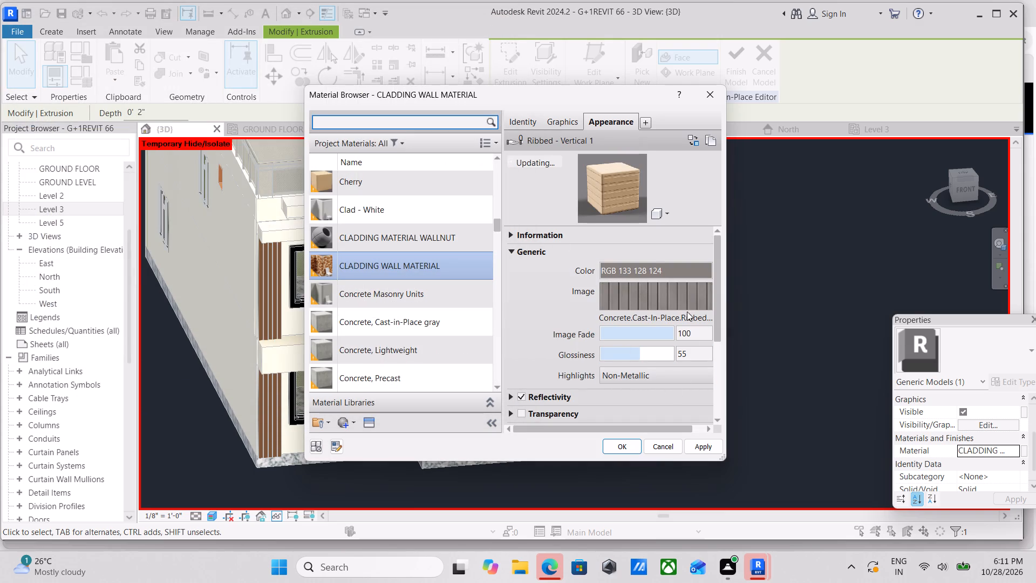
Set the cladding material's appearance colour to RGB 104, 97, 90 and apply it to the strip.
{"action": "left_click", "coordinate": [650, 266]}
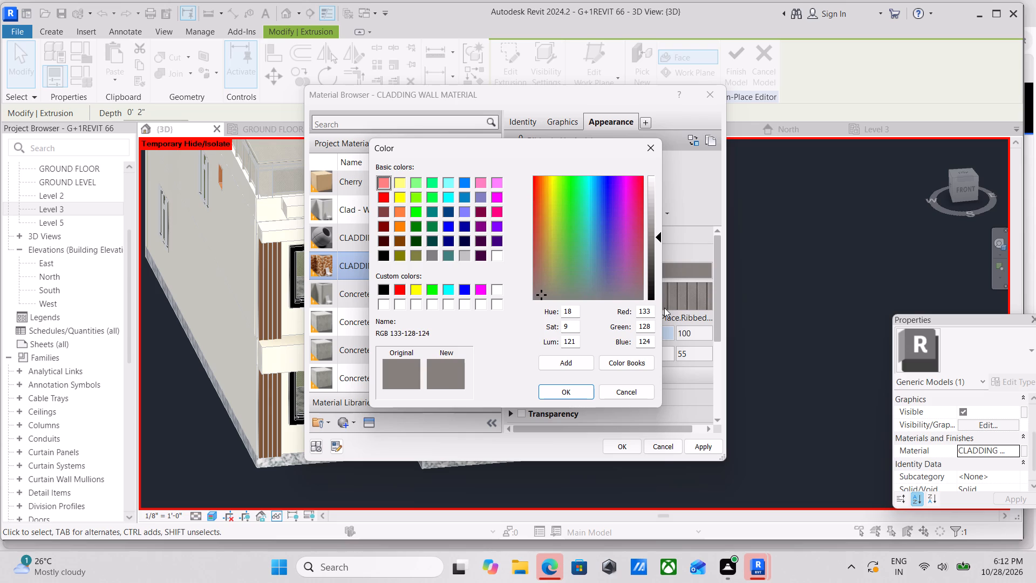
{"action": "left_click_drag", "start_coordinate": [652, 308], "coordinate": [602, 322]}
{"action": "type", "text": "10"}
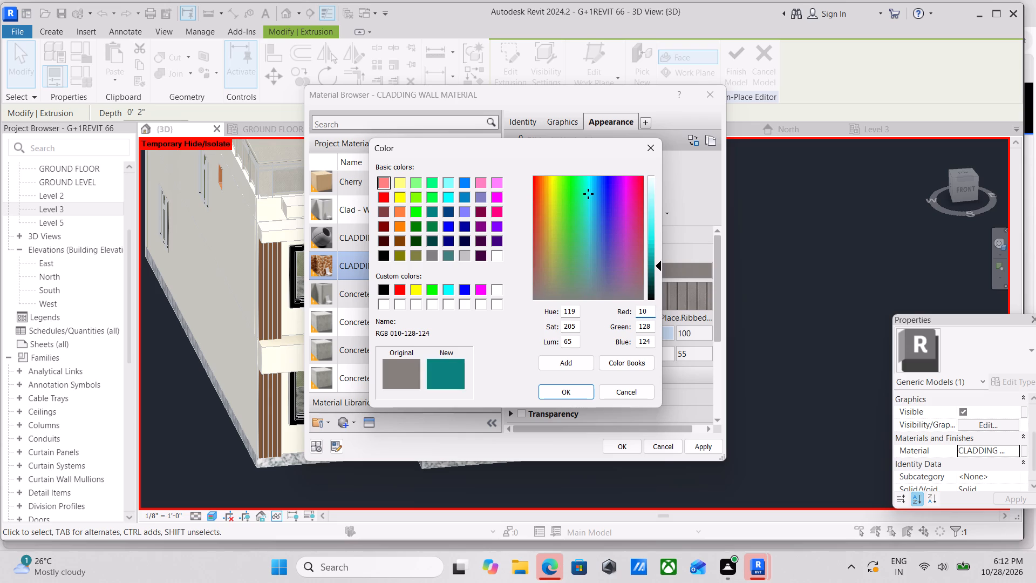
{"action": "key", "text": "4"}
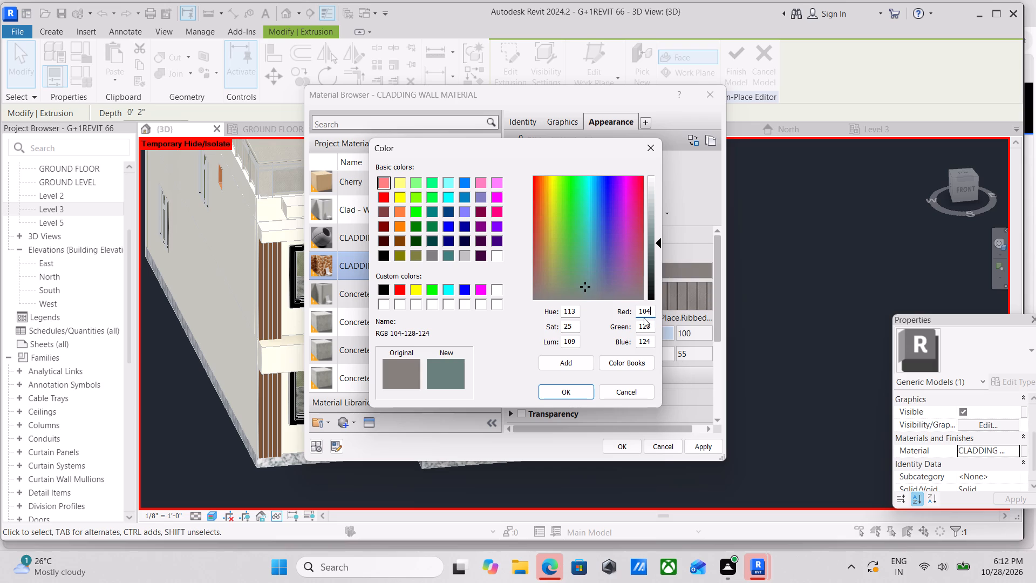
{"action": "left_click_drag", "start_coordinate": [653, 327], "coordinate": [593, 329]}
{"action": "type", "text": "97"}
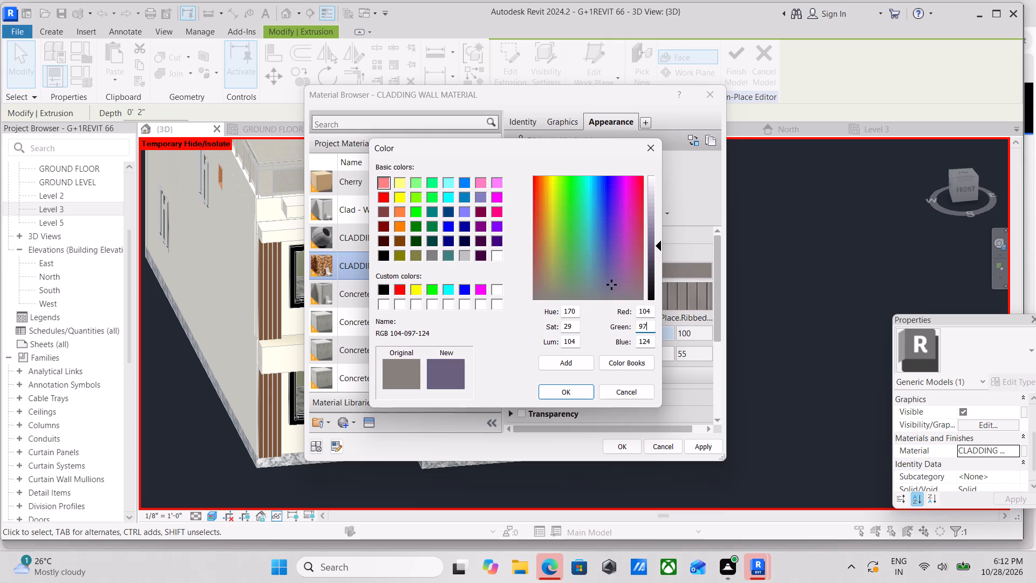
{"action": "left_click_drag", "start_coordinate": [652, 339], "coordinate": [587, 357]}
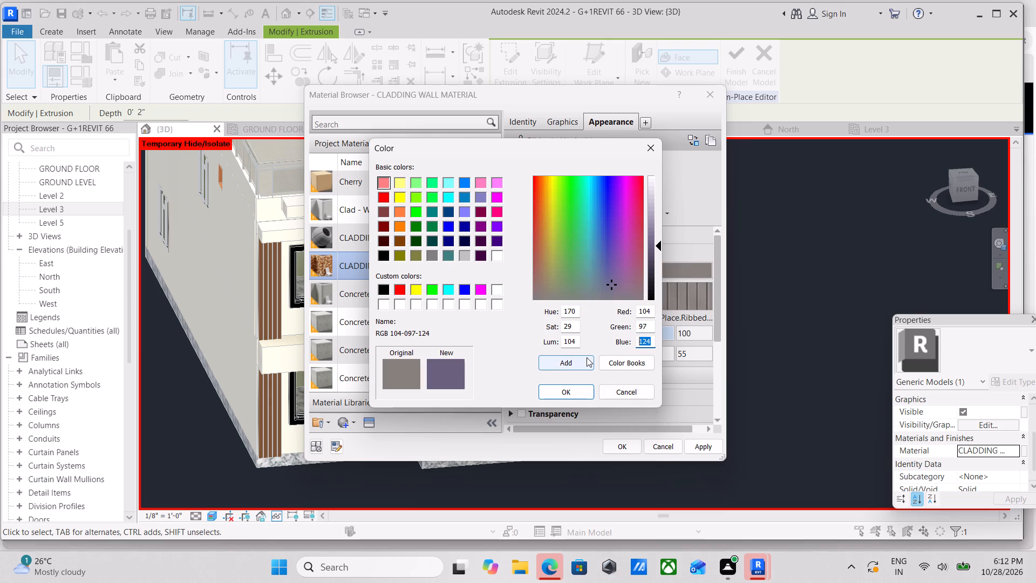
{"action": "type", "text": "90"}
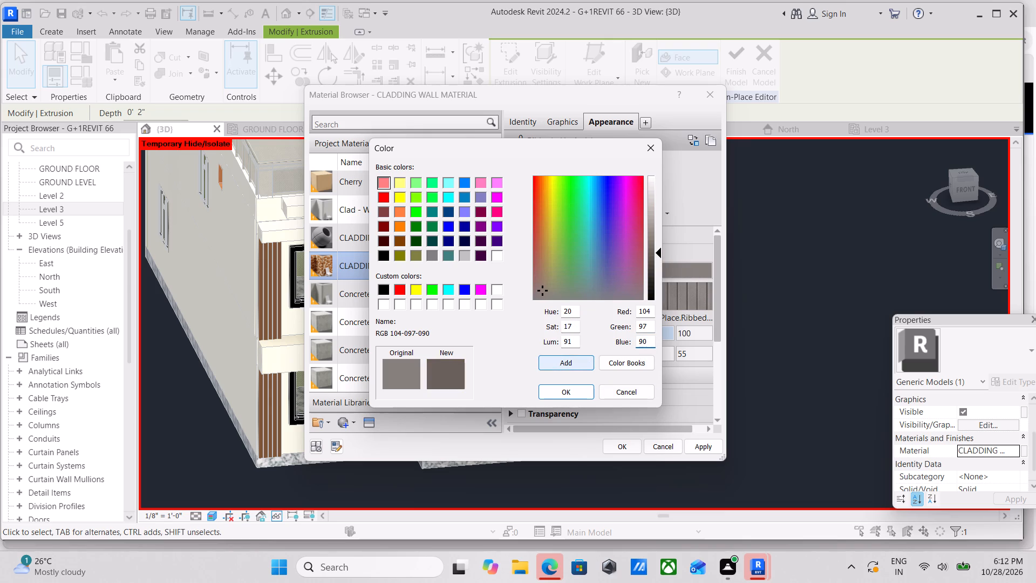
{"action": "left_click", "coordinate": [561, 387]}
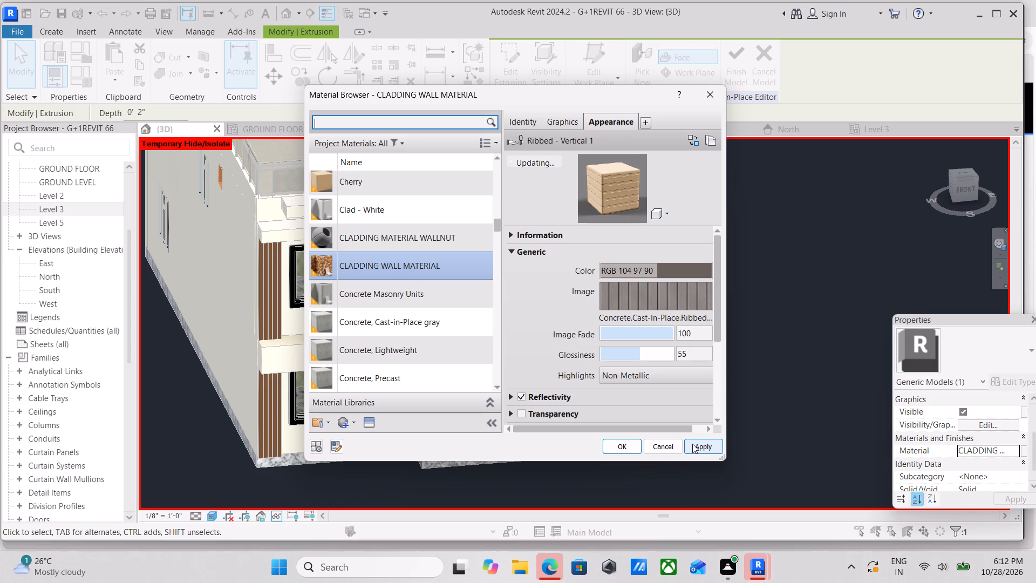
{"action": "left_click", "coordinate": [692, 440]}
{"action": "left_click", "coordinate": [624, 449]}
Finish the strip's in-place model and dismiss the save reminder without saving.
{"action": "scroll", "coordinate": [462, 172], "scroll_direction": "up", "scroll_amount": 1}
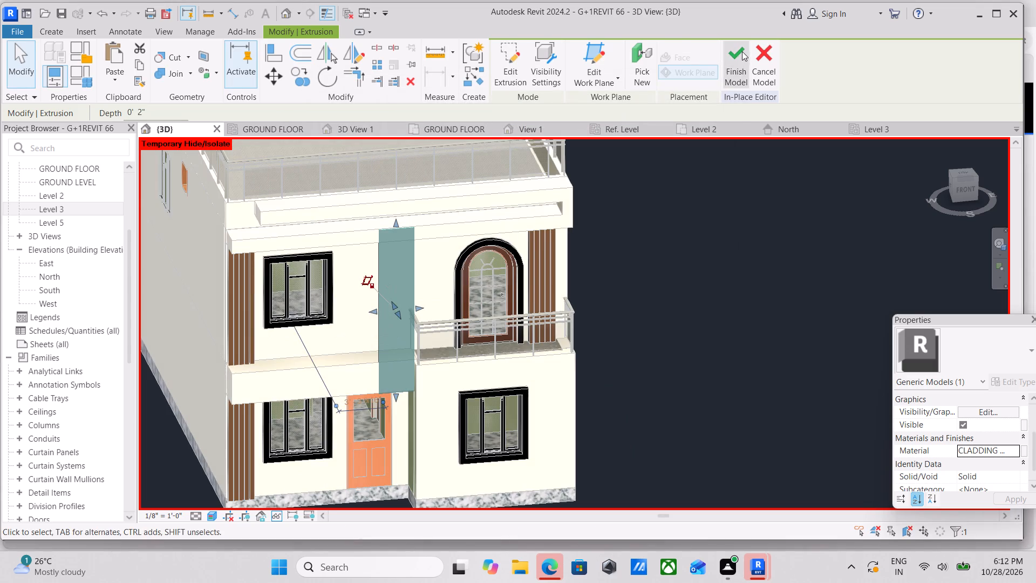
{"action": "left_click", "coordinate": [741, 52]}
{"action": "scroll", "coordinate": [392, 277], "scroll_direction": "up", "scroll_amount": 2}
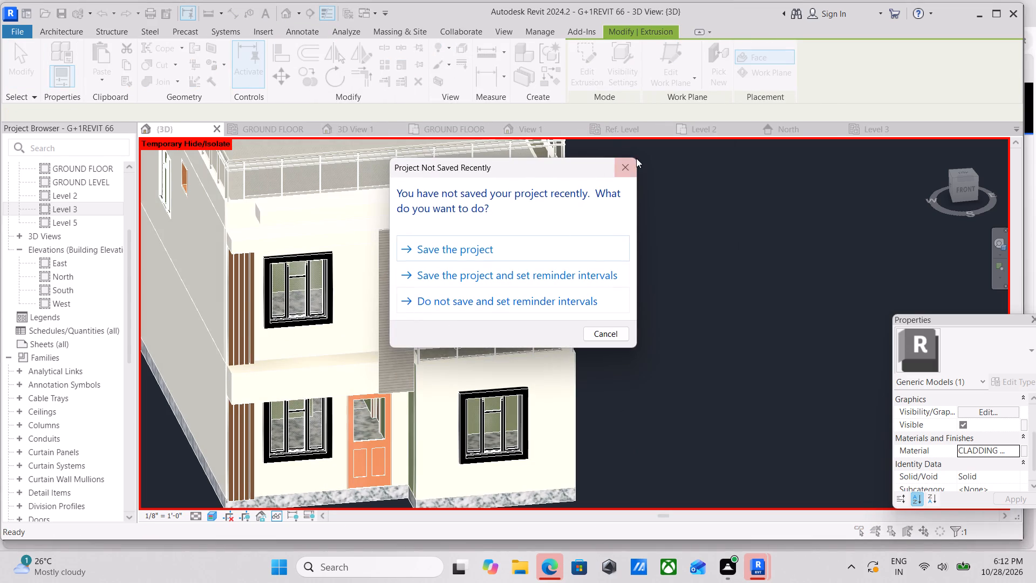
{"action": "left_click", "coordinate": [628, 165]}
Examine the re-clad vertical strip from several angles, together with the adjoining windows, arched door surround and balcony.
{"action": "scroll", "coordinate": [397, 296], "scroll_direction": "up", "scroll_amount": 3}
{"action": "scroll", "coordinate": [403, 291], "scroll_direction": "down", "scroll_amount": 2}
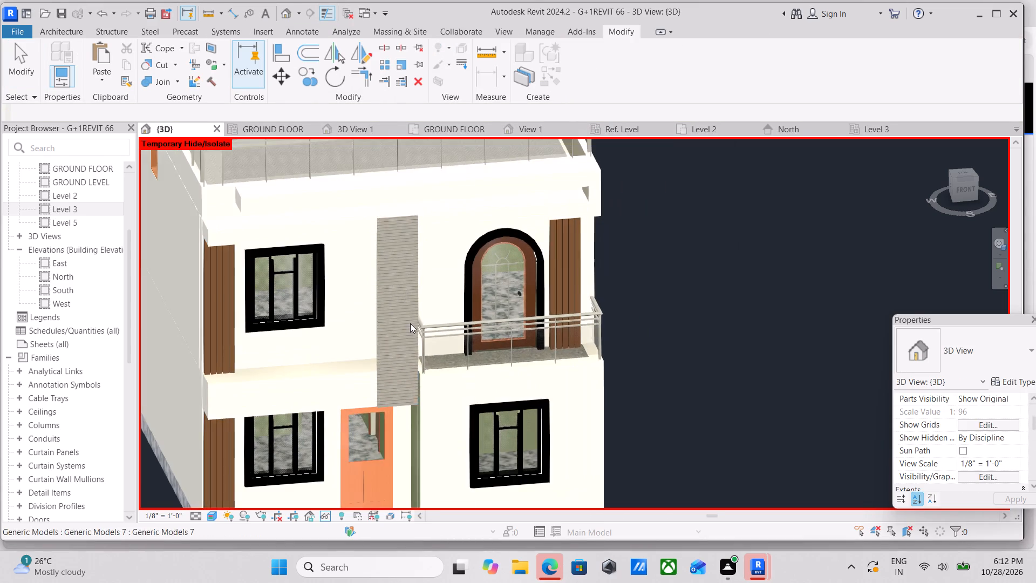
{"action": "middle_click_drag", "start_coordinate": [406, 331], "coordinate": [514, 310], "text": "shift"}
{"action": "middle_click_drag", "start_coordinate": [372, 330], "coordinate": [258, 364]}
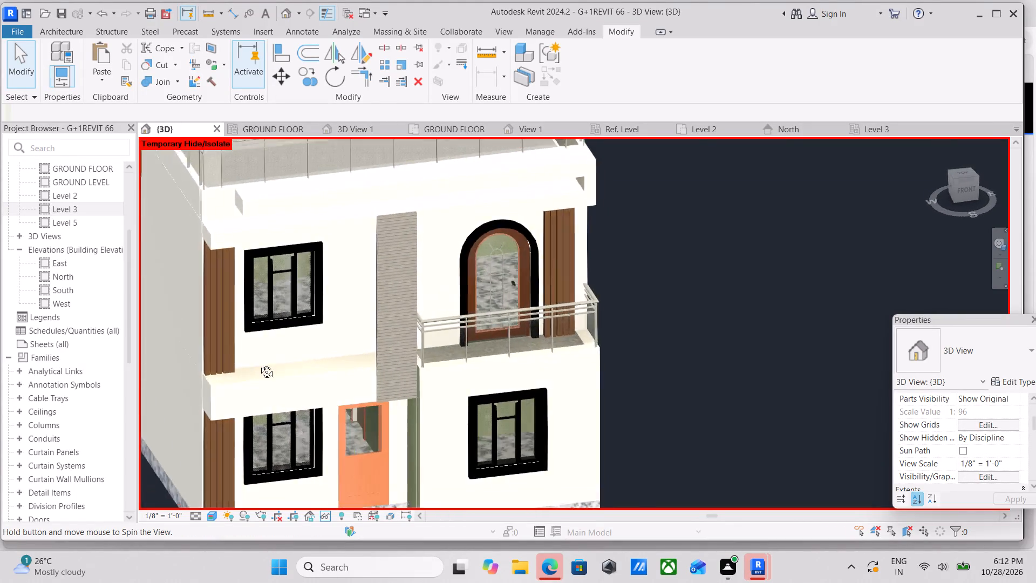
{"action": "middle_click_drag", "start_coordinate": [258, 364], "coordinate": [206, 375]}
{"action": "middle_click_drag", "start_coordinate": [303, 356], "coordinate": [410, 283], "text": "shift"}
{"action": "scroll", "coordinate": [303, 356], "scroll_direction": "up", "scroll_amount": 1, "text": "shift"}
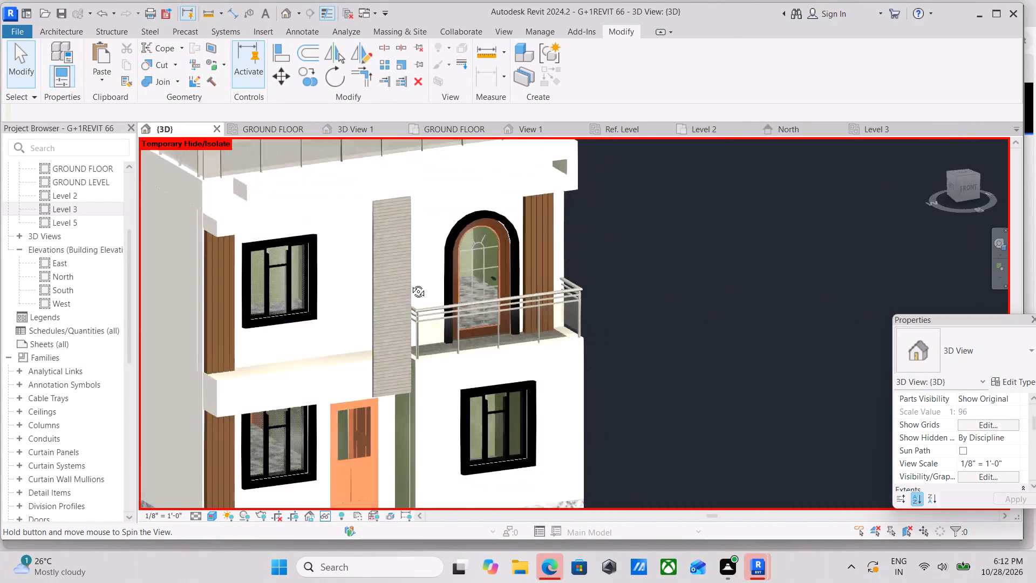
{"action": "middle_click_drag", "start_coordinate": [410, 283], "coordinate": [447, 246], "text": "shift"}
{"action": "scroll", "coordinate": [415, 263], "scroll_direction": "down", "scroll_amount": 3}
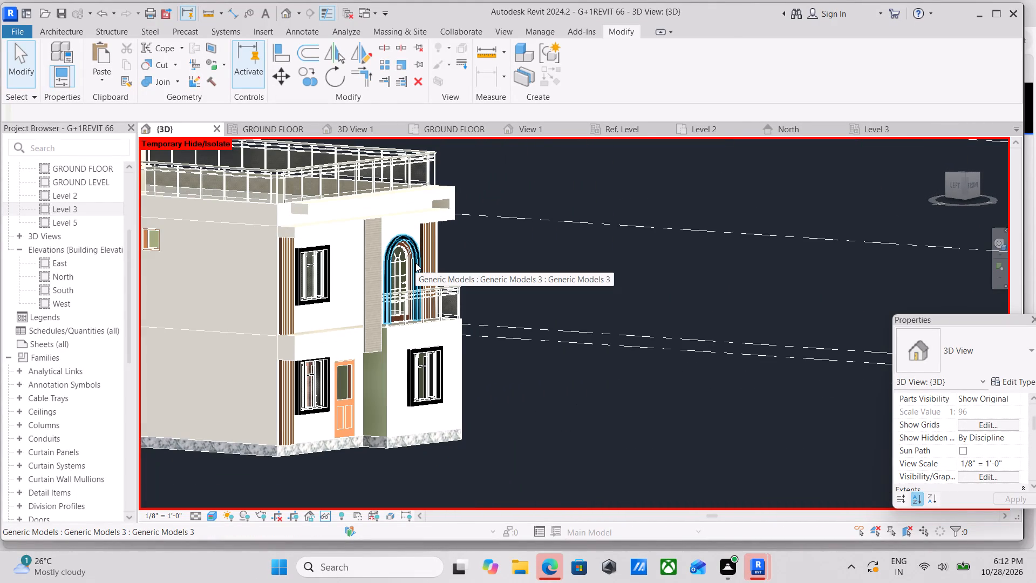
{"action": "scroll", "coordinate": [381, 260], "scroll_direction": "up", "scroll_amount": 10}
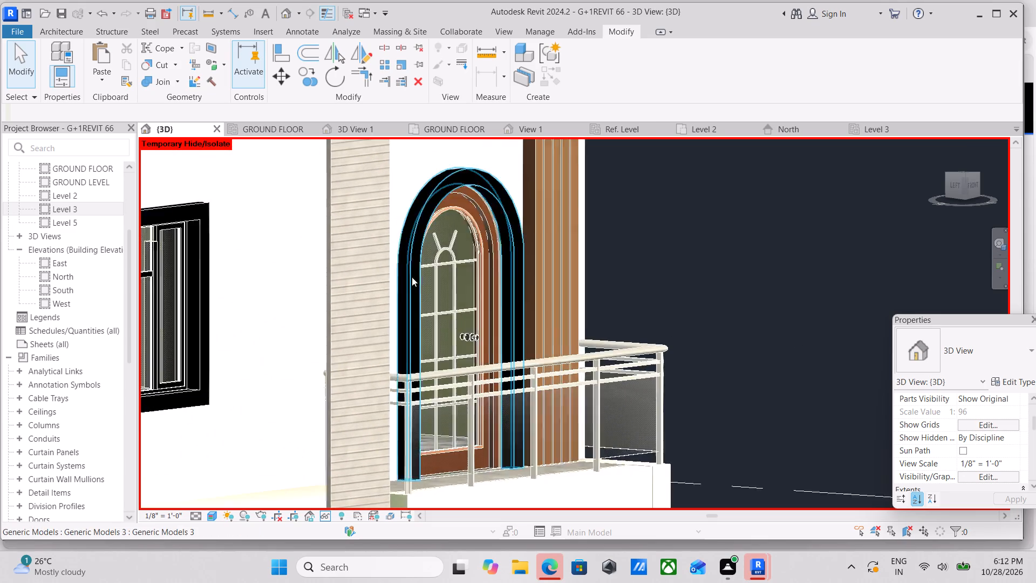
Examine the front facade, the roof edge and the roof railing from several angles.
{"action": "middle_click_drag", "start_coordinate": [424, 270], "coordinate": [346, 327], "text": "shift"}
{"action": "scroll", "coordinate": [376, 313], "scroll_direction": "down", "scroll_amount": 2}
{"action": "middle_click_drag", "start_coordinate": [376, 313], "coordinate": [448, 167]}
{"action": "scroll", "coordinate": [453, 162], "scroll_direction": "down", "scroll_amount": 3}
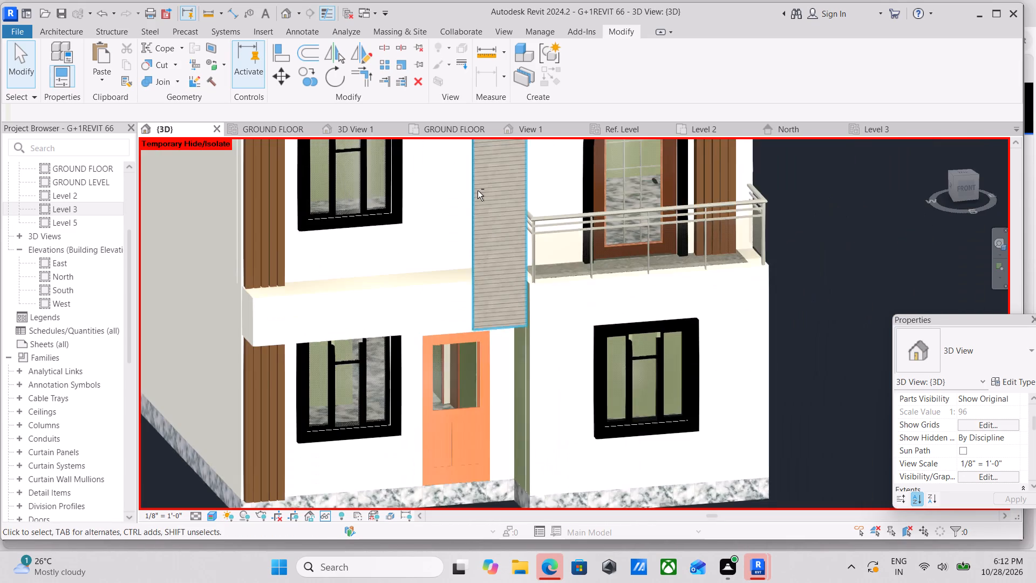
{"action": "scroll", "coordinate": [478, 191], "scroll_direction": "down", "scroll_amount": 1}
{"action": "middle_click_drag", "start_coordinate": [476, 200], "coordinate": [452, 296], "text": "shift"}
{"action": "scroll", "coordinate": [524, 236], "scroll_direction": "down", "scroll_amount": 2}
{"action": "middle_click_drag", "start_coordinate": [524, 236], "coordinate": [567, 439]}
{"action": "middle_click_drag", "start_coordinate": [569, 327], "coordinate": [588, 214], "text": "shift"}
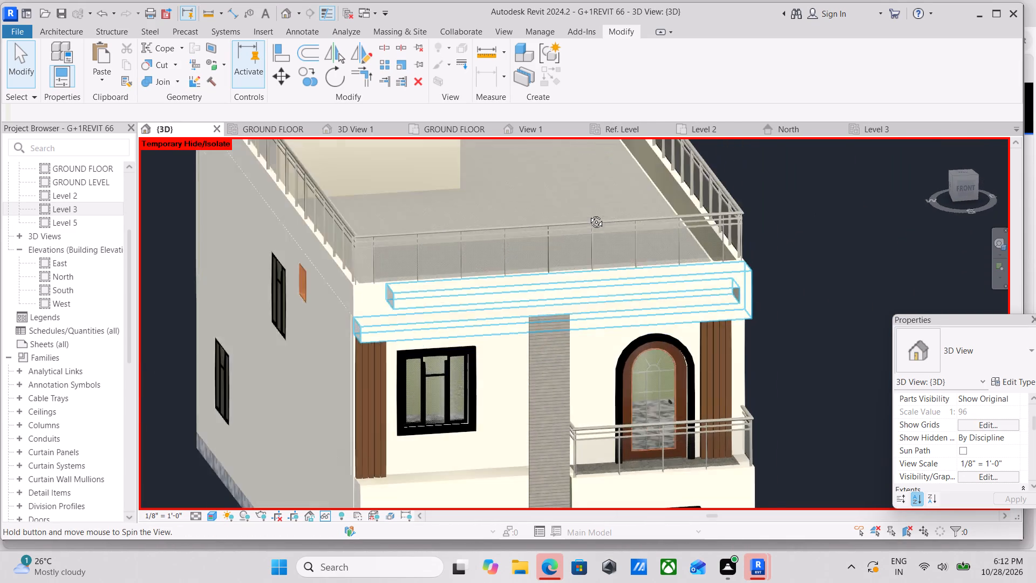
{"action": "middle_click_drag", "start_coordinate": [588, 214], "coordinate": [590, 196], "text": "shift"}
{"action": "middle_click_drag", "start_coordinate": [527, 368], "coordinate": [451, 396]}
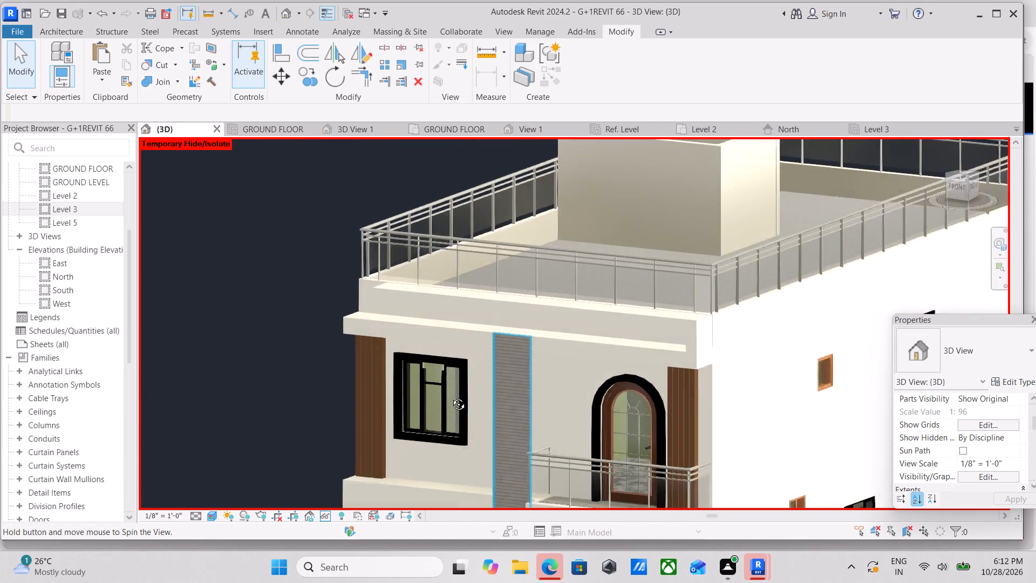
{"action": "middle_click_drag", "start_coordinate": [451, 396], "coordinate": [391, 402]}
Edit the path of the roof's Glass Panel - Bottom Fill railing and delete the lines along both long sides.
{"action": "left_click", "coordinate": [671, 316]}
{"action": "scroll", "coordinate": [670, 316], "scroll_direction": "down", "scroll_amount": 2}
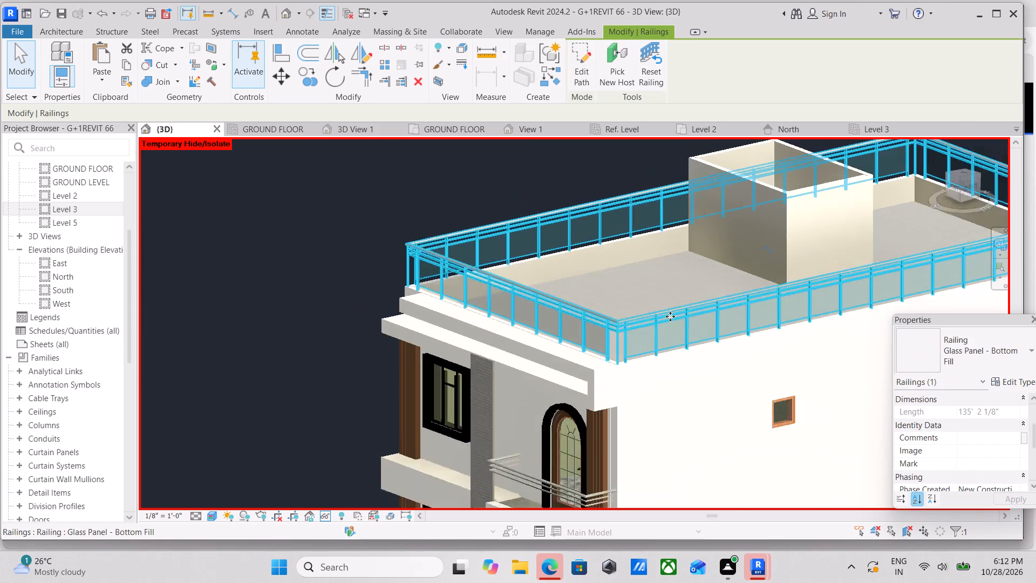
{"action": "left_click", "coordinate": [578, 61]}
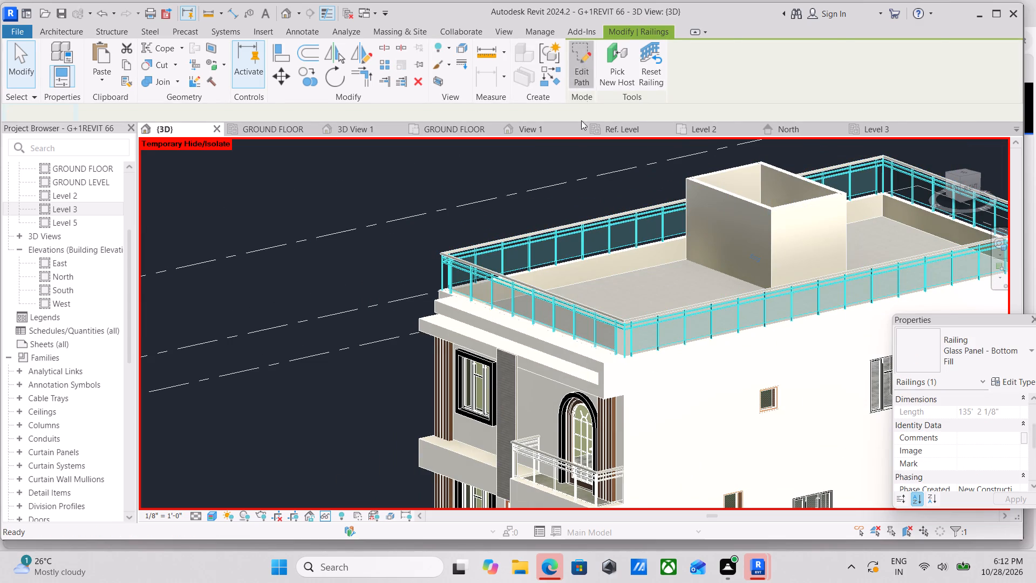
{"action": "scroll", "coordinate": [593, 324], "scroll_direction": "down", "scroll_amount": 3}
{"action": "middle_click_drag", "start_coordinate": [624, 303], "coordinate": [727, 431], "text": "shift"}
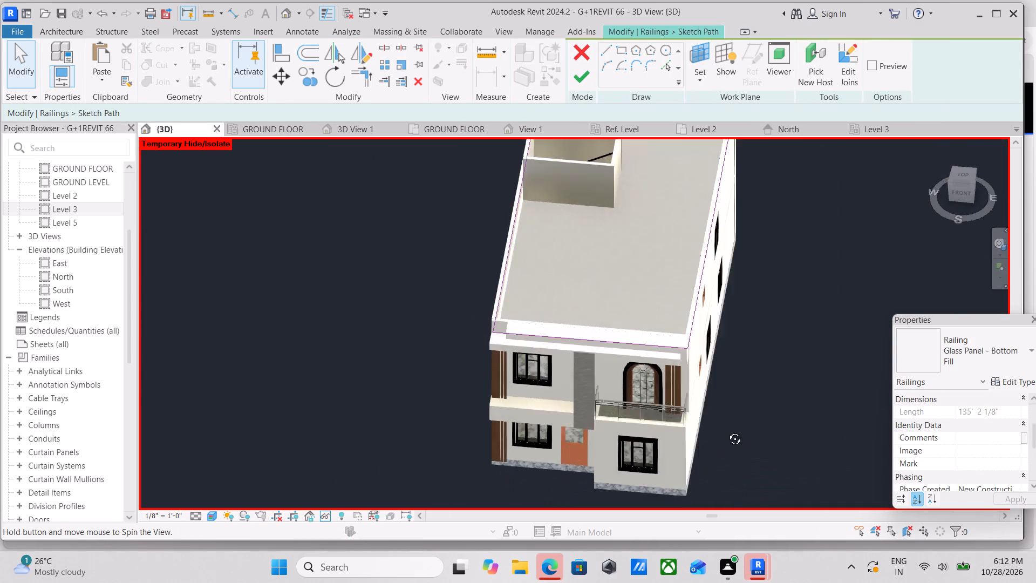
{"action": "middle_click_drag", "start_coordinate": [727, 431], "coordinate": [737, 445], "text": "shift"}
{"action": "middle_click_drag", "start_coordinate": [643, 298], "coordinate": [651, 451], "text": "shift"}
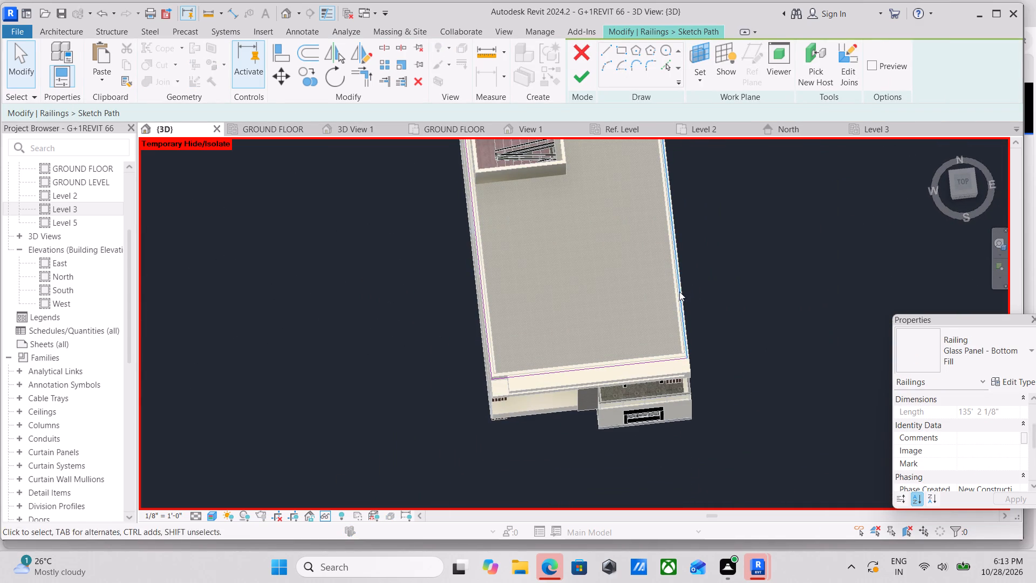
{"action": "left_click", "coordinate": [677, 299]}
{"action": "scroll", "coordinate": [622, 272], "scroll_direction": "down", "scroll_amount": 1}
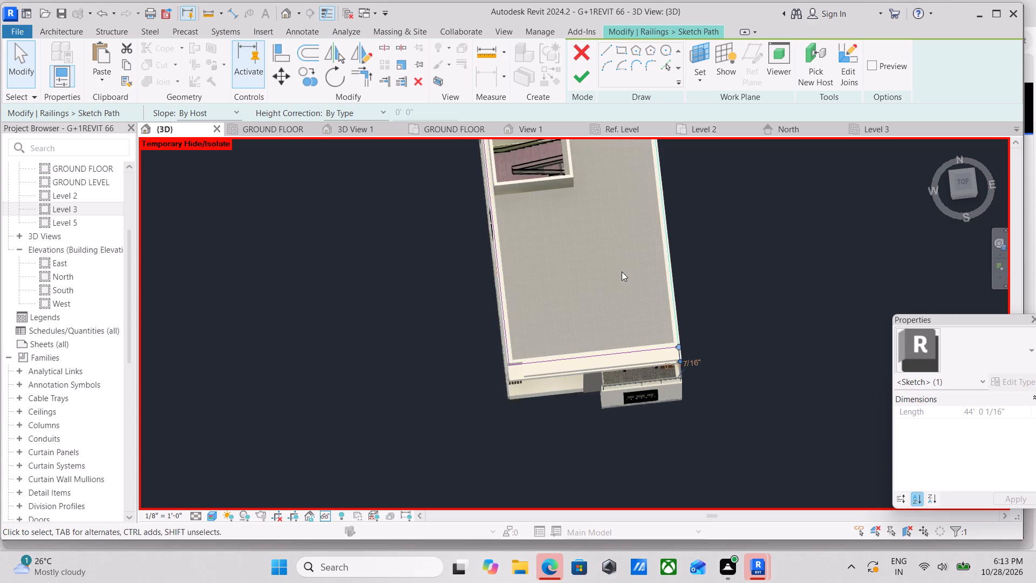
{"action": "middle_click_drag", "start_coordinate": [628, 272], "coordinate": [633, 362], "text": "shift"}
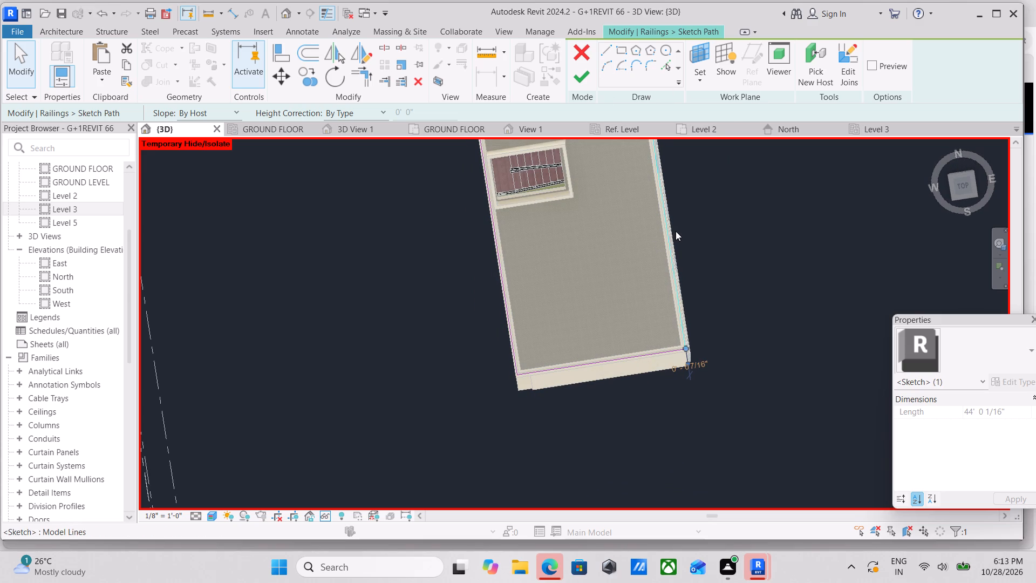
{"action": "right_click", "coordinate": [693, 212]}
{"action": "left_click", "coordinate": [732, 338]}
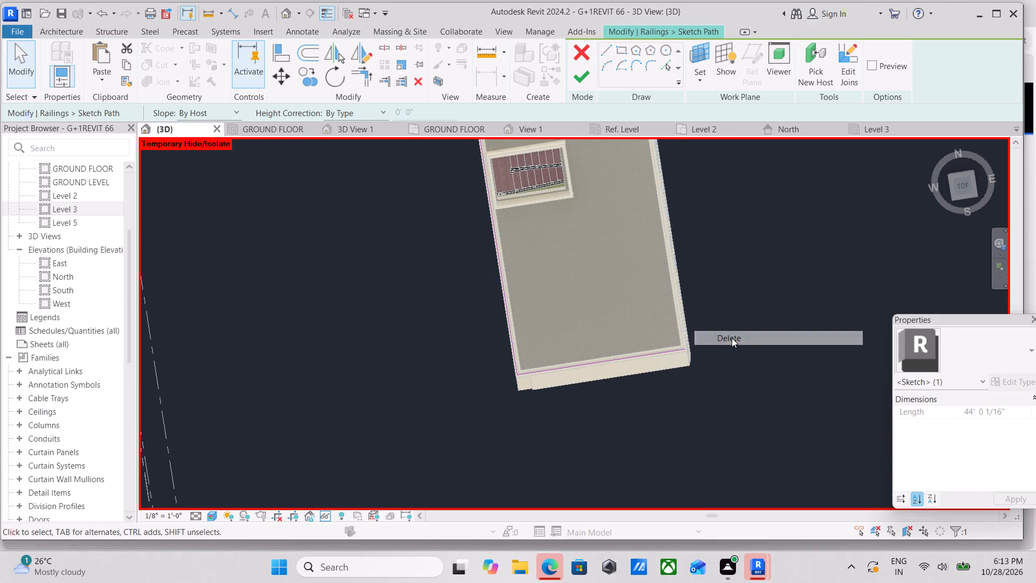
{"action": "left_click", "coordinate": [510, 328]}
{"action": "right_click", "coordinate": [510, 328]}
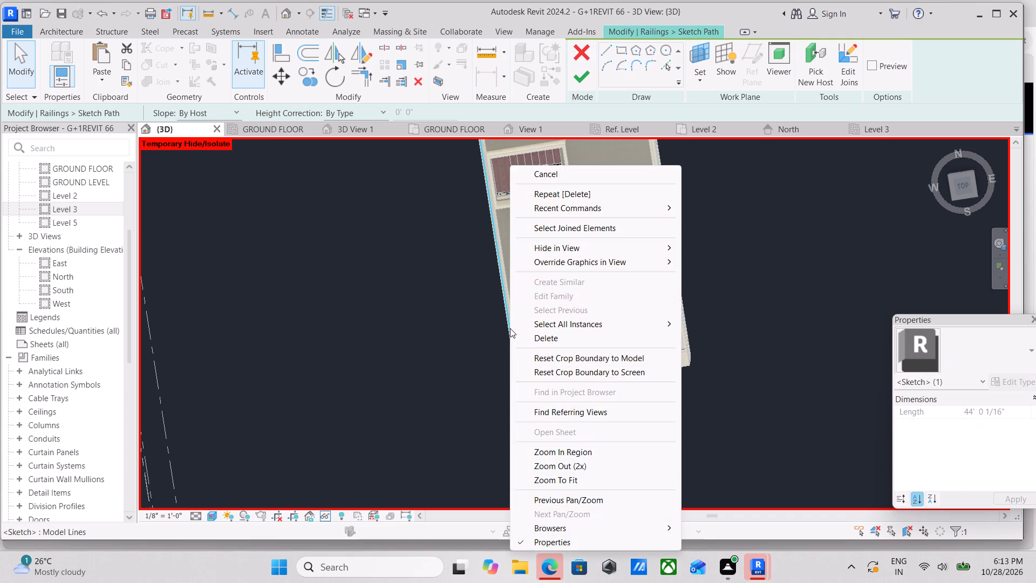
{"action": "left_click", "coordinate": [540, 340]}
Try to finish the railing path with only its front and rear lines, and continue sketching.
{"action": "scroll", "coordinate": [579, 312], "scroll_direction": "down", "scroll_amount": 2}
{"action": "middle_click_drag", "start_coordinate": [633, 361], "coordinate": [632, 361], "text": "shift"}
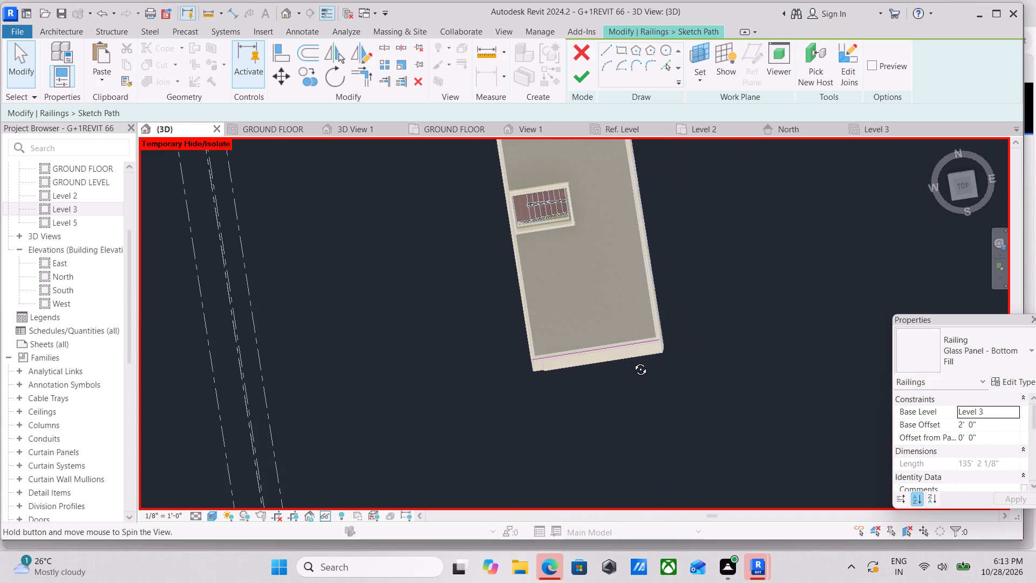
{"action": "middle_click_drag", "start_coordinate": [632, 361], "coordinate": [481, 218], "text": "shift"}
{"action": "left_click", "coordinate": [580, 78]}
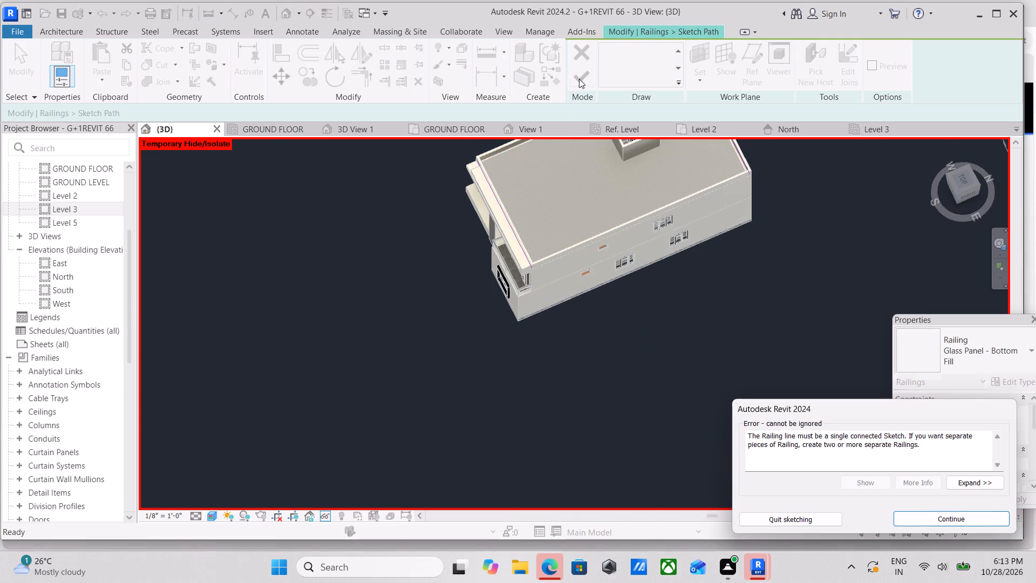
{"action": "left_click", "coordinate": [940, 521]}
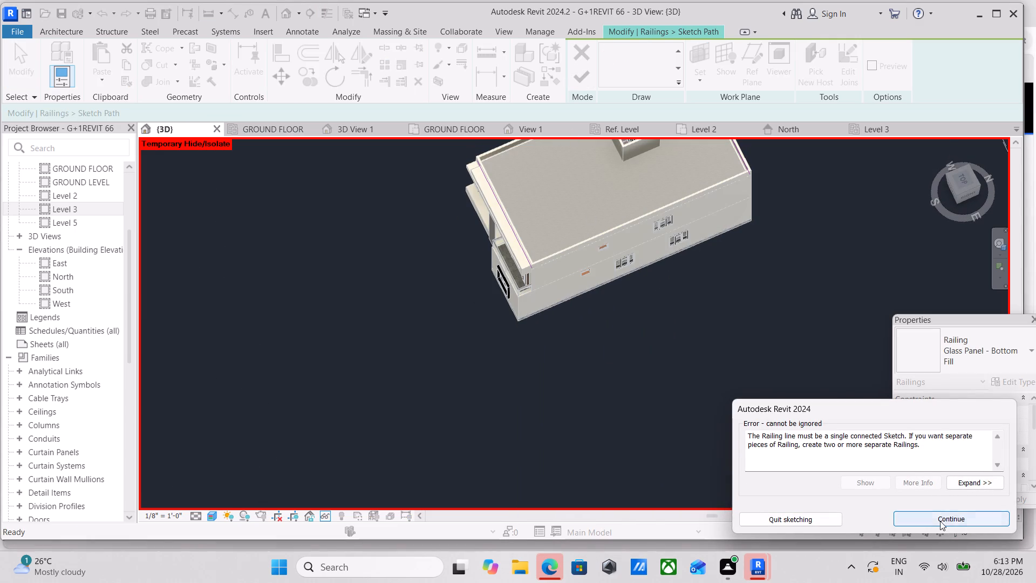
Delete the rear line of the roof railing's path and finish the sketch with only the front run.
{"action": "middle_click_drag", "start_coordinate": [568, 281], "coordinate": [684, 171], "text": "shift"}
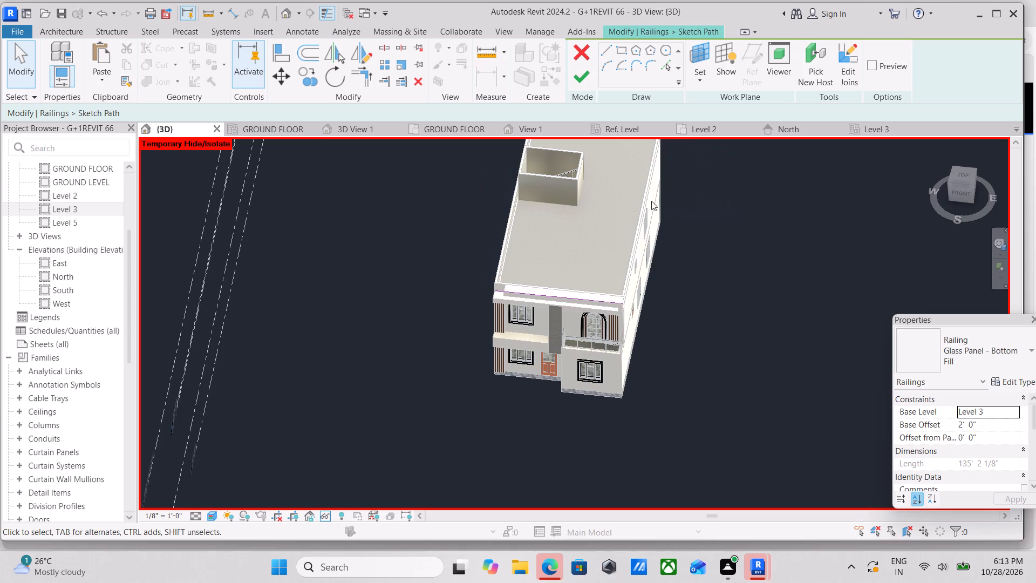
{"action": "middle_click_drag", "start_coordinate": [618, 252], "coordinate": [676, 161], "text": "shift"}
{"action": "middle_click_drag", "start_coordinate": [624, 317], "coordinate": [671, 212], "text": "shift"}
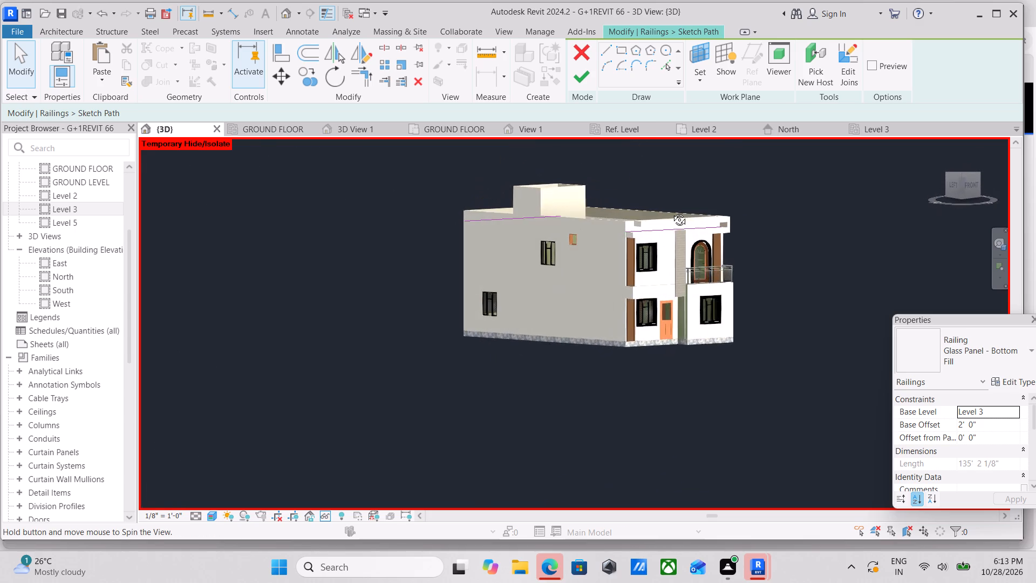
{"action": "middle_click_drag", "start_coordinate": [671, 212], "coordinate": [861, 409], "text": "shift"}
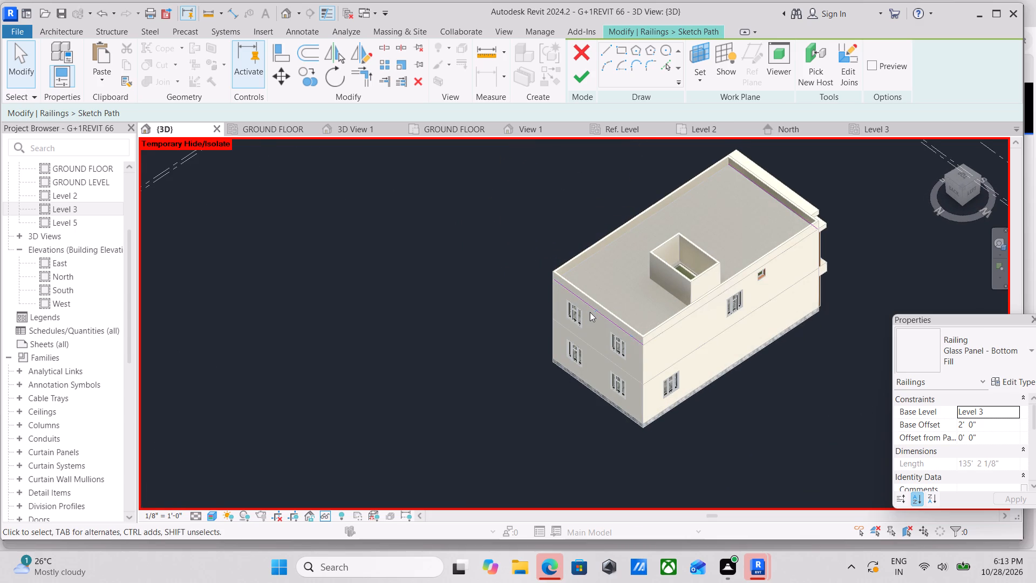
{"action": "left_click", "coordinate": [591, 311]}
{"action": "right_click", "coordinate": [591, 311]}
{"action": "left_click", "coordinate": [649, 342]}
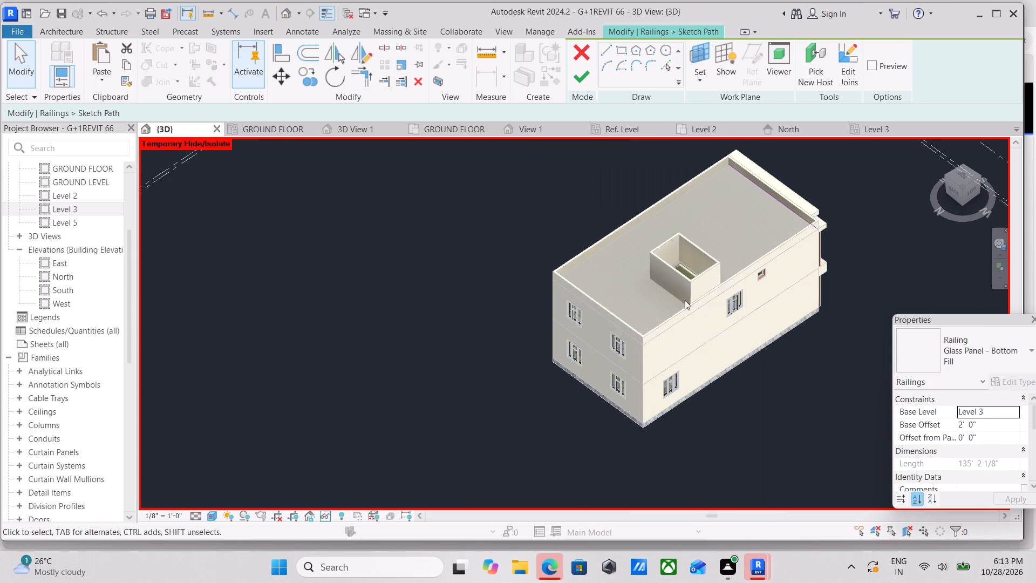
{"action": "scroll", "coordinate": [685, 300], "scroll_direction": "down", "scroll_amount": 1}
{"action": "middle_click_drag", "start_coordinate": [692, 301], "coordinate": [447, 276]}
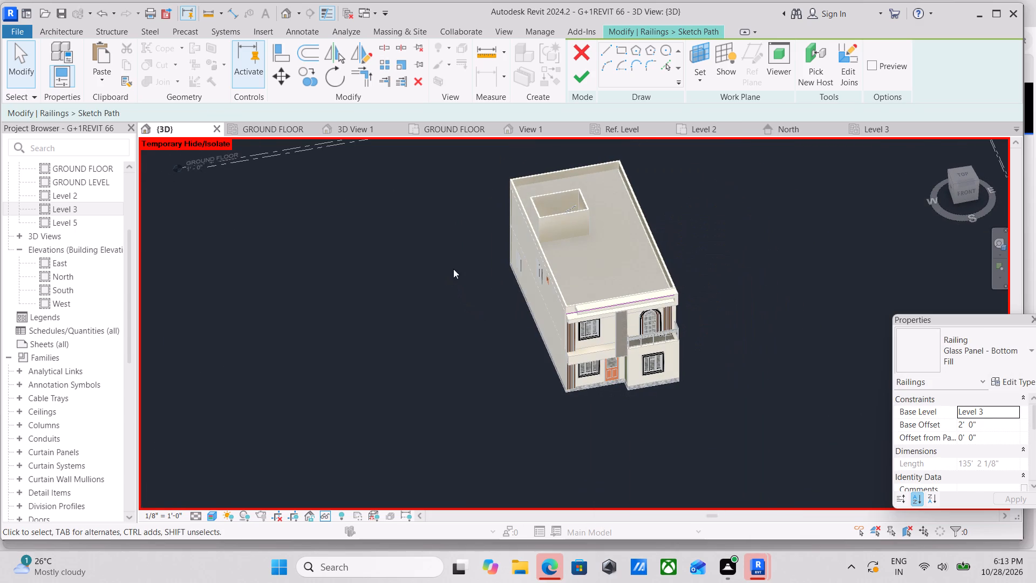
{"action": "left_click", "coordinate": [572, 70]}
Examine the front roof railing, the parapet walls and the stair enclosure from several angles.
{"action": "middle_click_drag", "start_coordinate": [620, 320], "coordinate": [508, 226], "text": "shift"}
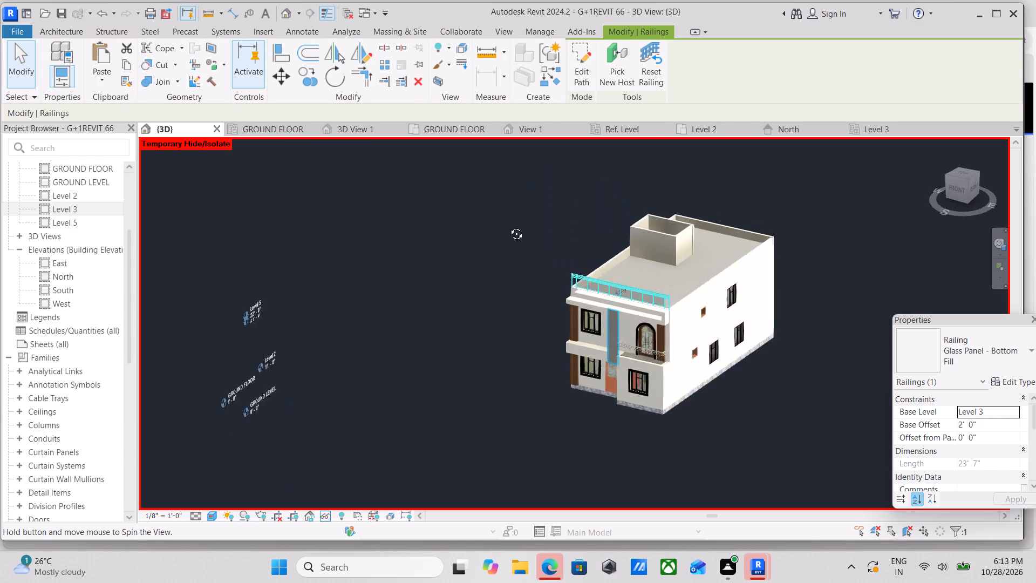
{"action": "middle_click_drag", "start_coordinate": [508, 226], "coordinate": [486, 204], "text": "shift"}
{"action": "scroll", "coordinate": [640, 287], "scroll_direction": "up", "scroll_amount": 2, "text": "shift"}
{"action": "scroll", "coordinate": [712, 323], "scroll_direction": "up", "scroll_amount": 7}
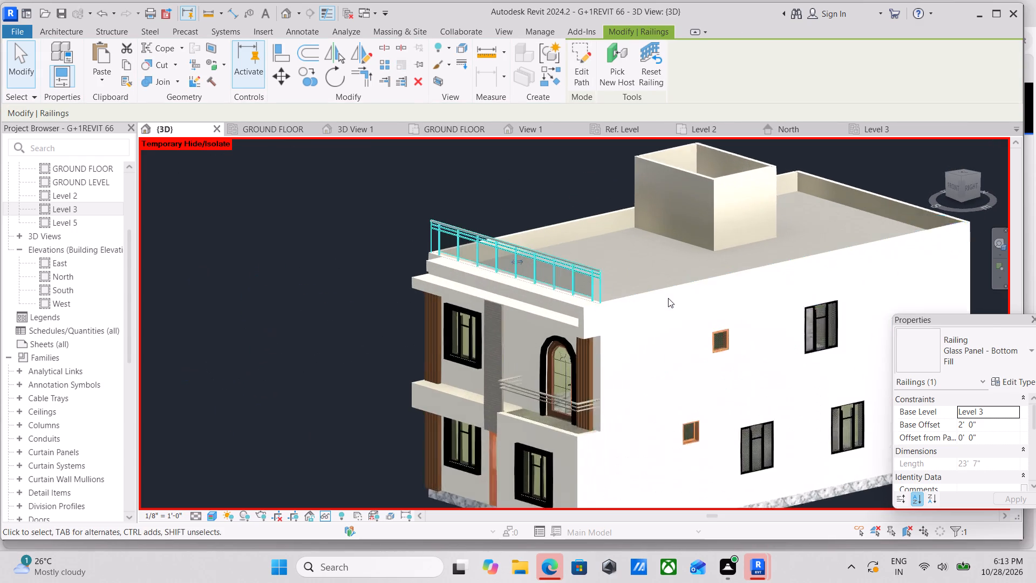
{"action": "scroll", "coordinate": [668, 298], "scroll_direction": "up", "scroll_amount": 1}
{"action": "middle_click_drag", "start_coordinate": [637, 291], "coordinate": [546, 329], "text": "shift"}
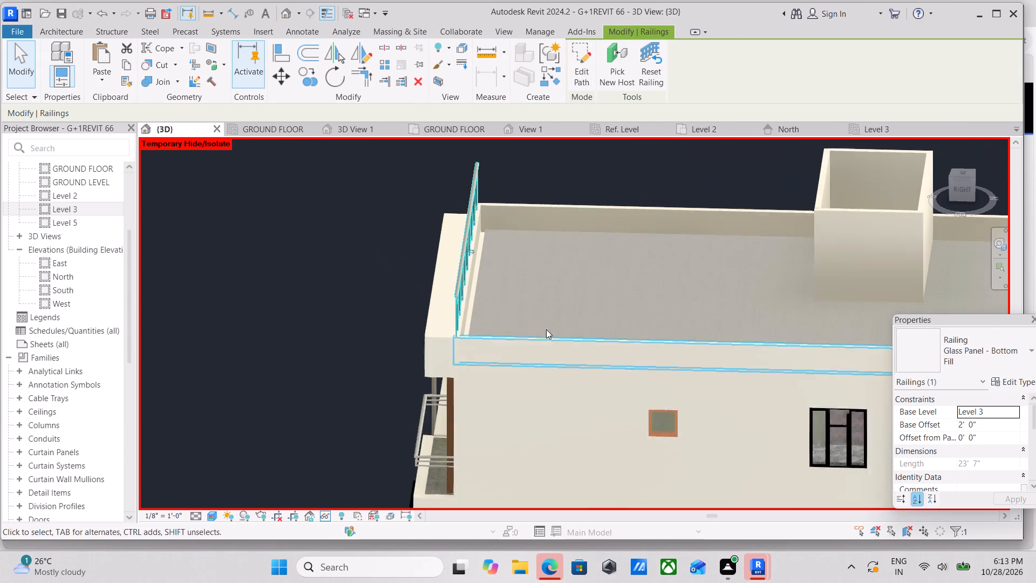
{"action": "middle_click_drag", "start_coordinate": [546, 329], "coordinate": [546, 329], "text": "shift"}
{"action": "left_click", "coordinate": [576, 334]}
{"action": "scroll", "coordinate": [582, 331], "scroll_direction": "down", "scroll_amount": 1}
{"action": "middle_click_drag", "start_coordinate": [582, 331], "coordinate": [551, 383], "text": "shift"}
{"action": "key", "text": "Escape"}
{"action": "scroll", "coordinate": [592, 342], "scroll_direction": "down", "scroll_amount": 5}
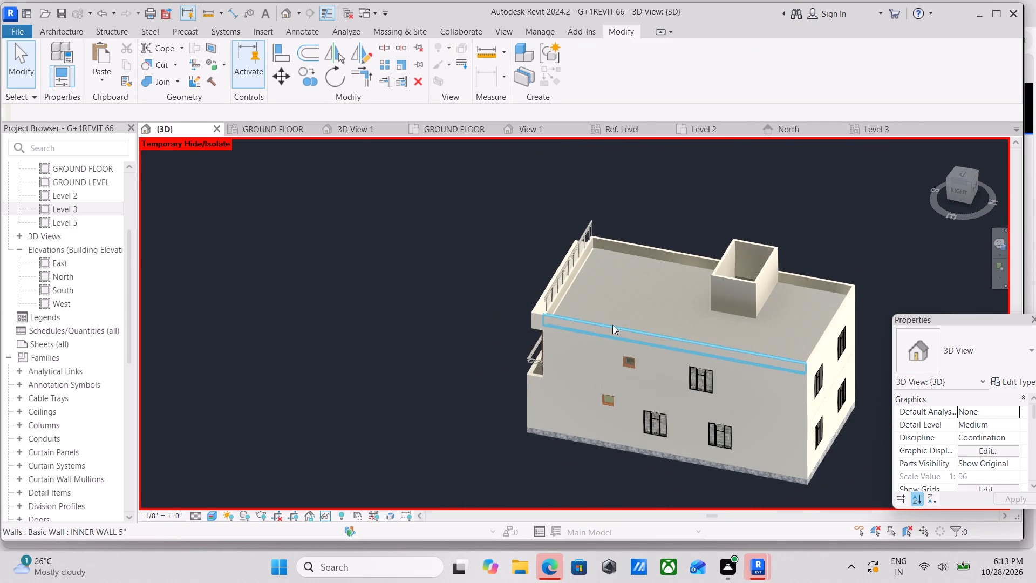
{"action": "middle_click_drag", "start_coordinate": [615, 323], "coordinate": [819, 256], "text": "shift"}
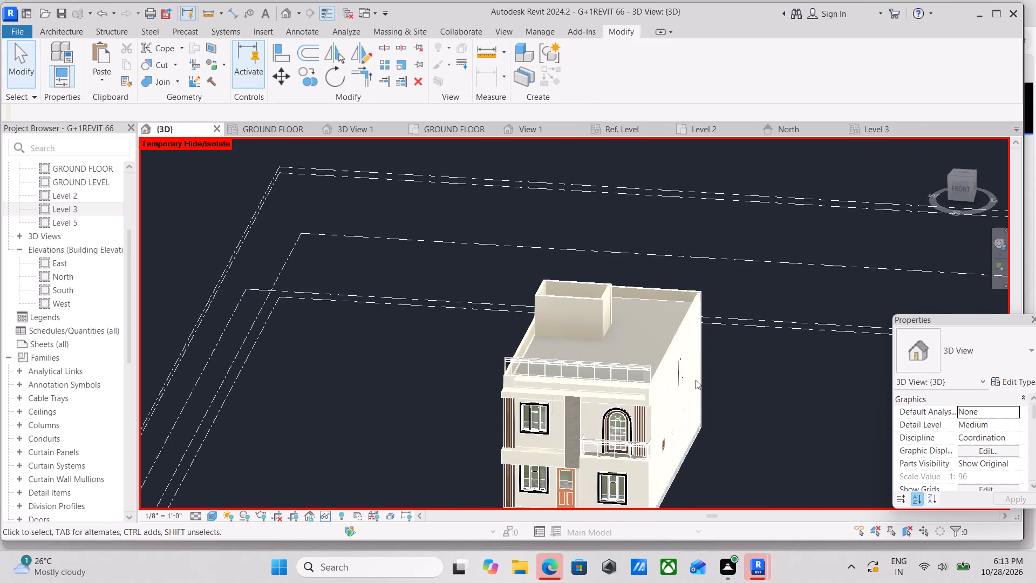
{"action": "middle_click_drag", "start_coordinate": [652, 396], "coordinate": [773, 302], "text": "shift"}
{"action": "middle_click_drag", "start_coordinate": [701, 416], "coordinate": [711, 459], "text": "shift"}
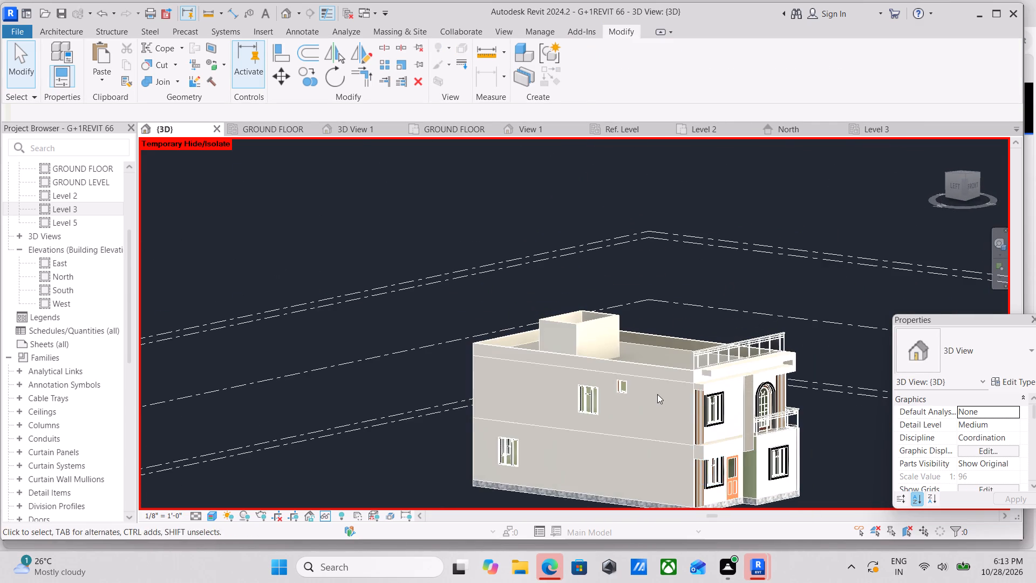
{"action": "middle_click_drag", "start_coordinate": [657, 394], "coordinate": [694, 469], "text": "shift"}
{"action": "scroll", "coordinate": [522, 382], "scroll_direction": "up", "scroll_amount": 2}
{"action": "middle_click_drag", "start_coordinate": [531, 379], "coordinate": [605, 522], "text": "shift"}
{"action": "middle_click_drag", "start_coordinate": [673, 424], "coordinate": [339, 284]}
{"action": "scroll", "coordinate": [446, 343], "scroll_direction": "up", "scroll_amount": 2}
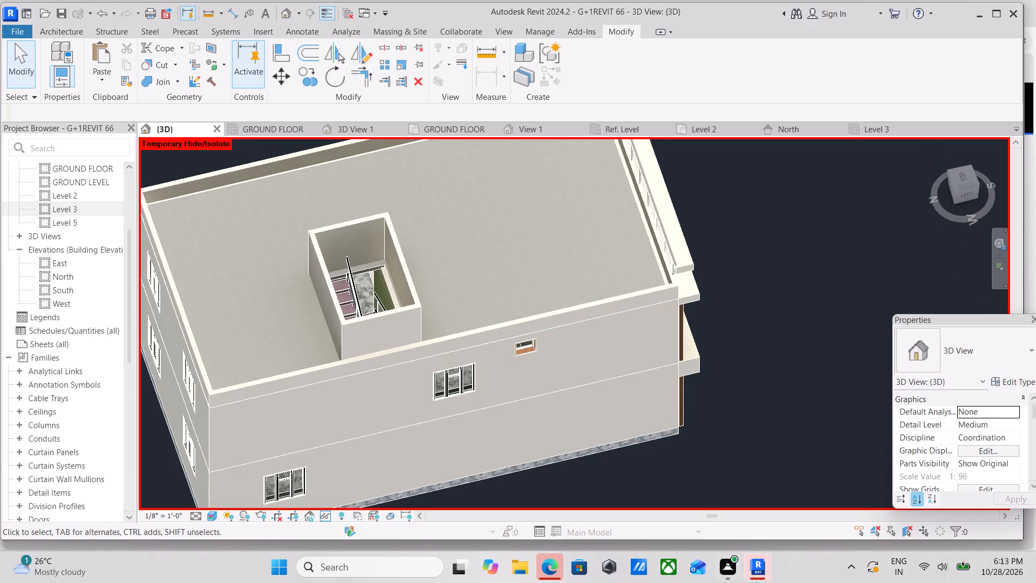